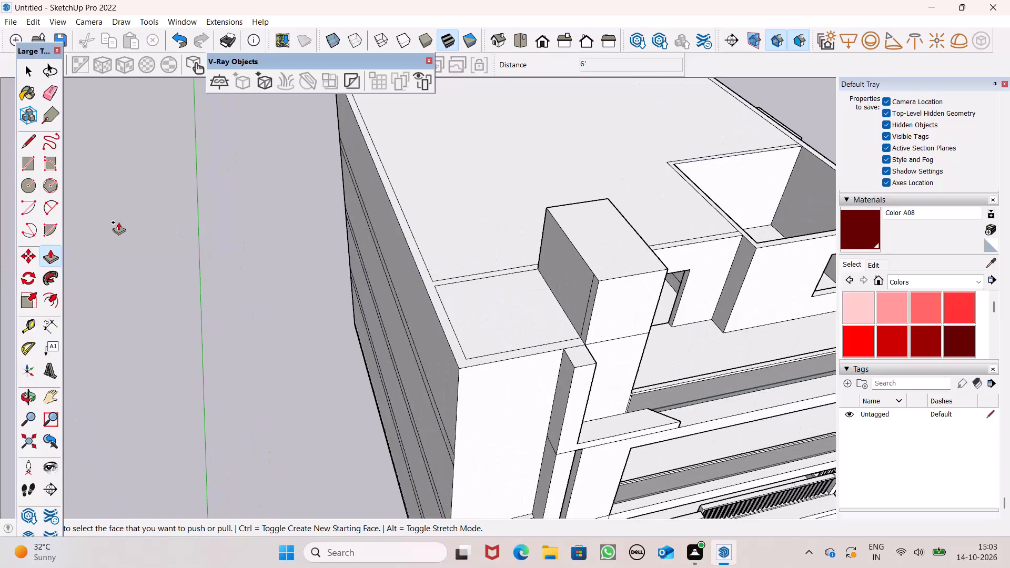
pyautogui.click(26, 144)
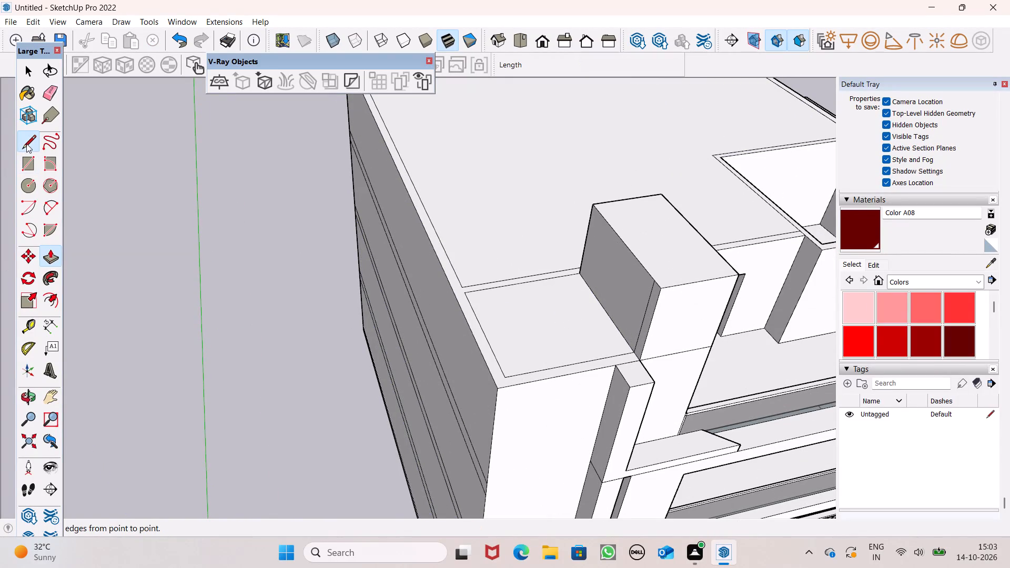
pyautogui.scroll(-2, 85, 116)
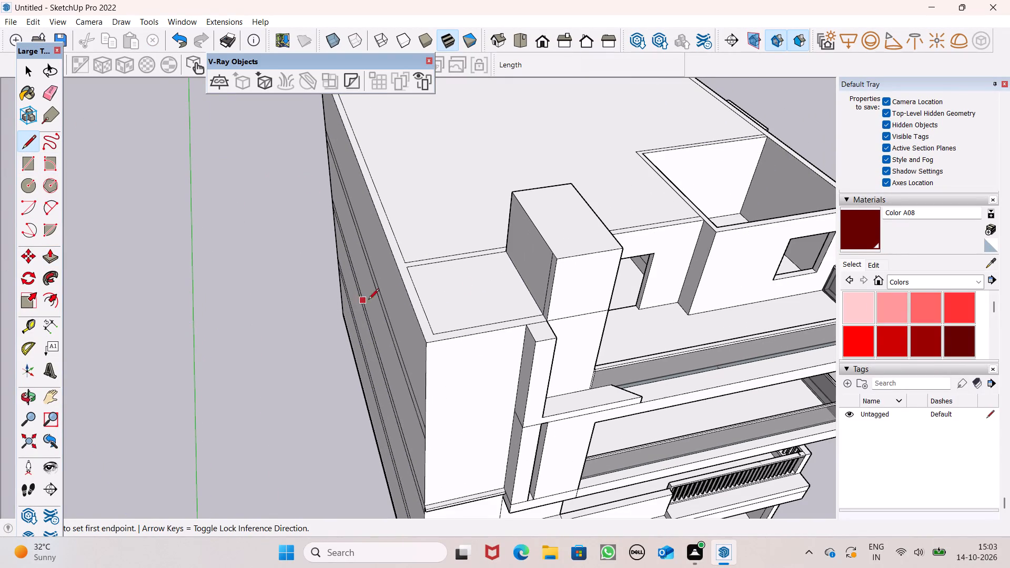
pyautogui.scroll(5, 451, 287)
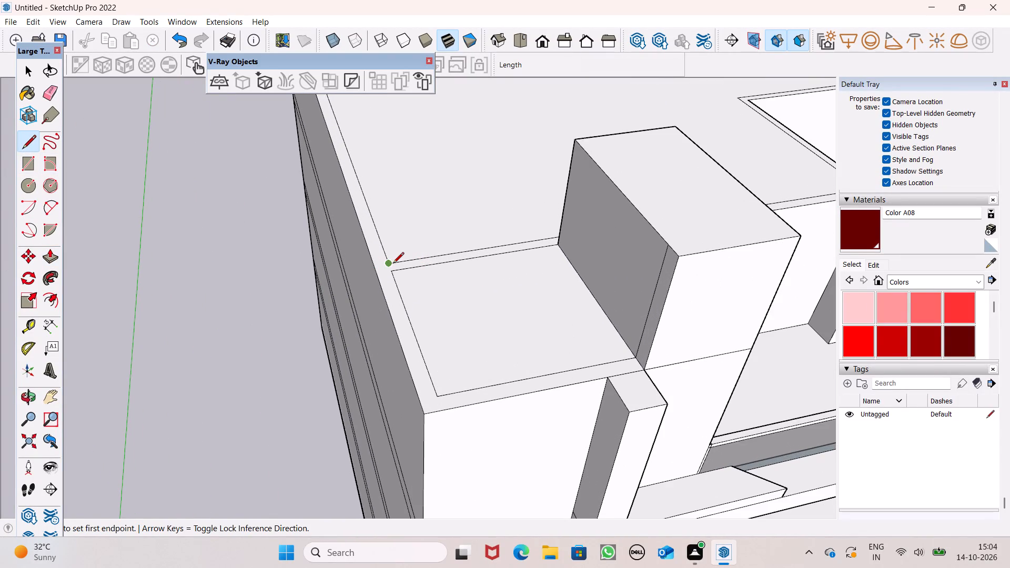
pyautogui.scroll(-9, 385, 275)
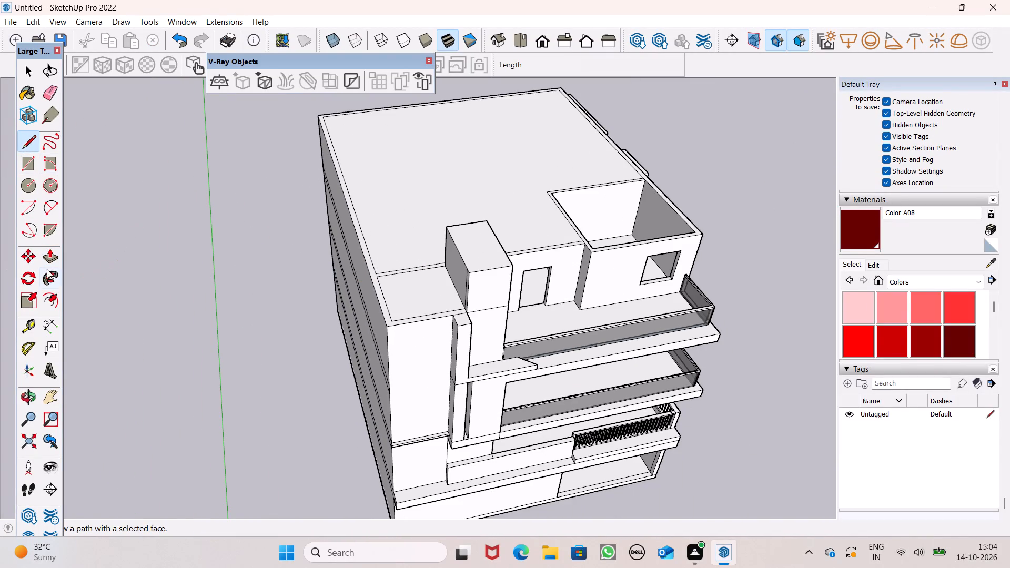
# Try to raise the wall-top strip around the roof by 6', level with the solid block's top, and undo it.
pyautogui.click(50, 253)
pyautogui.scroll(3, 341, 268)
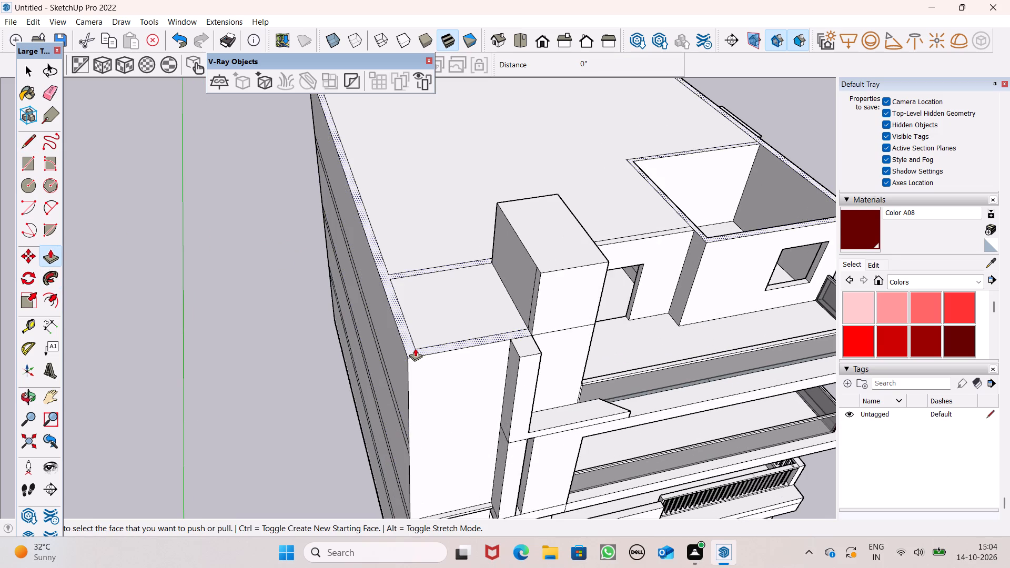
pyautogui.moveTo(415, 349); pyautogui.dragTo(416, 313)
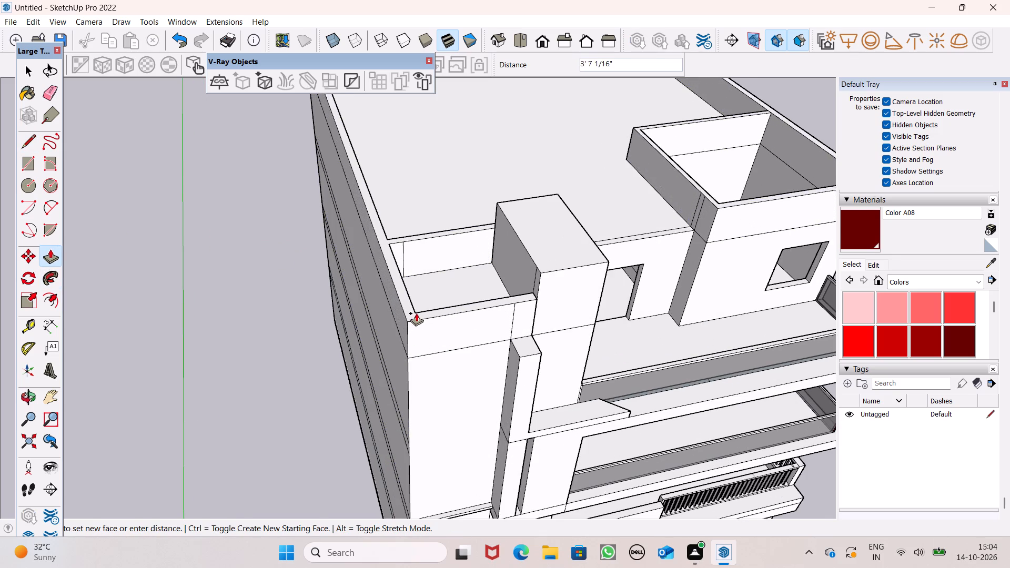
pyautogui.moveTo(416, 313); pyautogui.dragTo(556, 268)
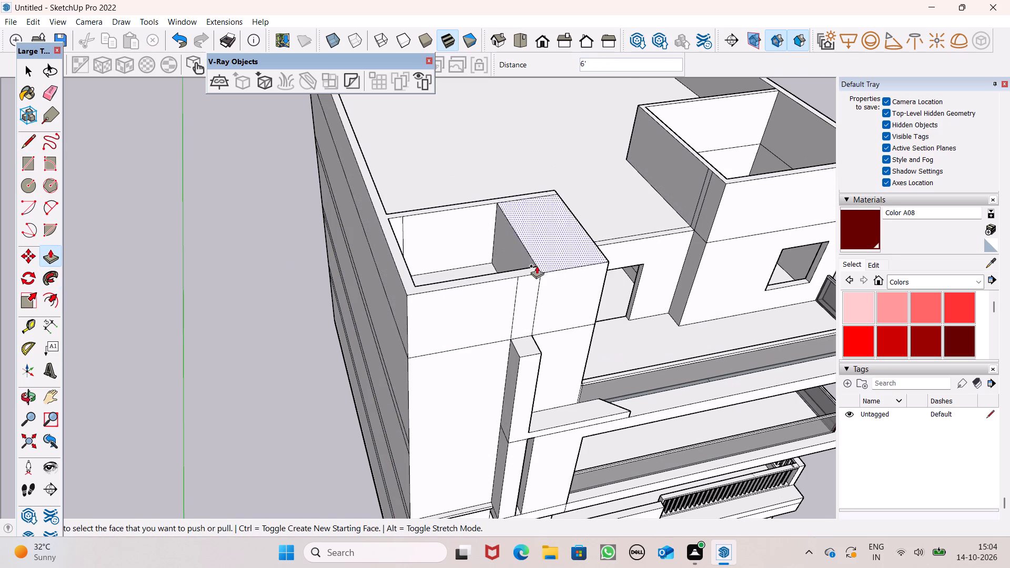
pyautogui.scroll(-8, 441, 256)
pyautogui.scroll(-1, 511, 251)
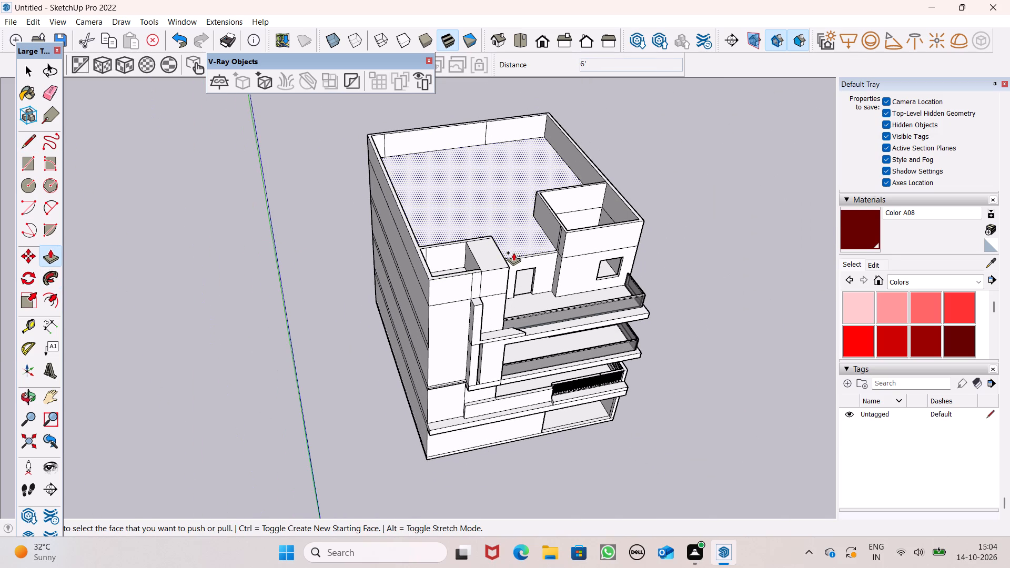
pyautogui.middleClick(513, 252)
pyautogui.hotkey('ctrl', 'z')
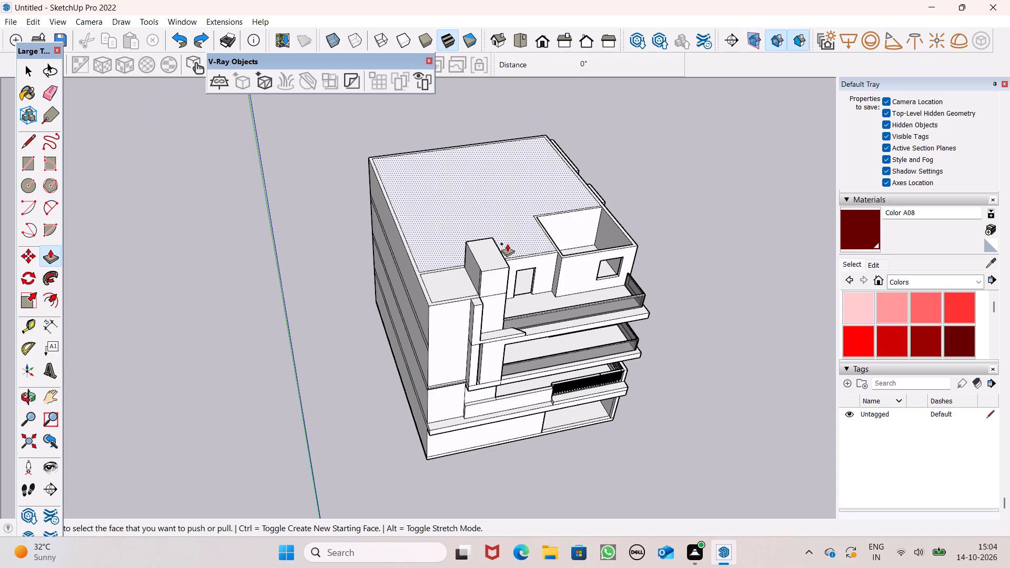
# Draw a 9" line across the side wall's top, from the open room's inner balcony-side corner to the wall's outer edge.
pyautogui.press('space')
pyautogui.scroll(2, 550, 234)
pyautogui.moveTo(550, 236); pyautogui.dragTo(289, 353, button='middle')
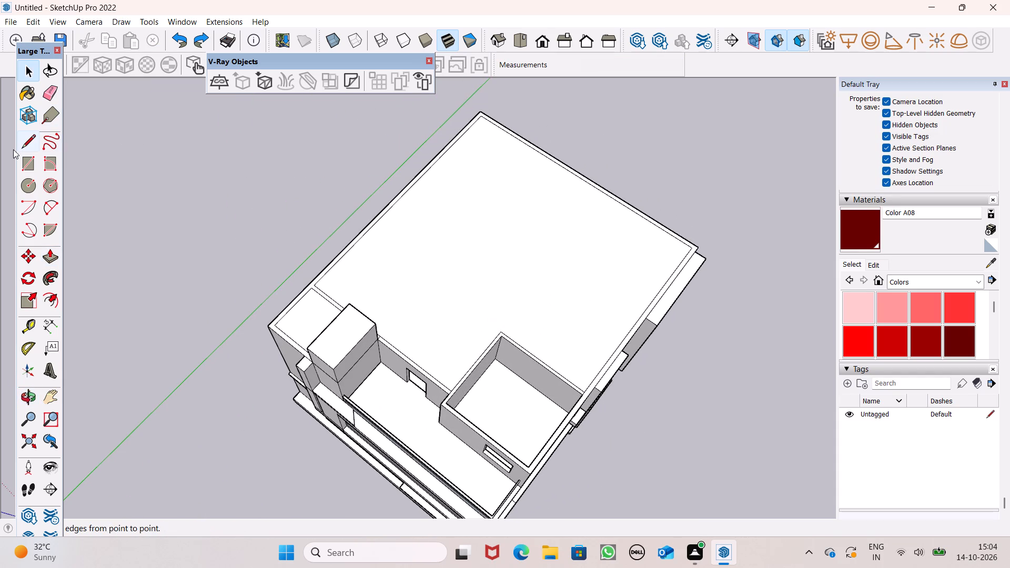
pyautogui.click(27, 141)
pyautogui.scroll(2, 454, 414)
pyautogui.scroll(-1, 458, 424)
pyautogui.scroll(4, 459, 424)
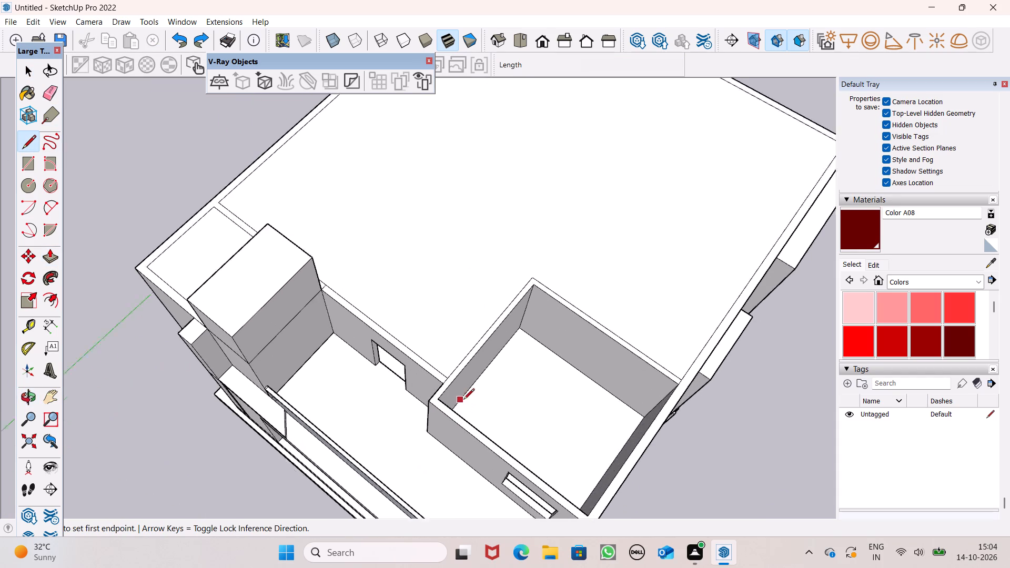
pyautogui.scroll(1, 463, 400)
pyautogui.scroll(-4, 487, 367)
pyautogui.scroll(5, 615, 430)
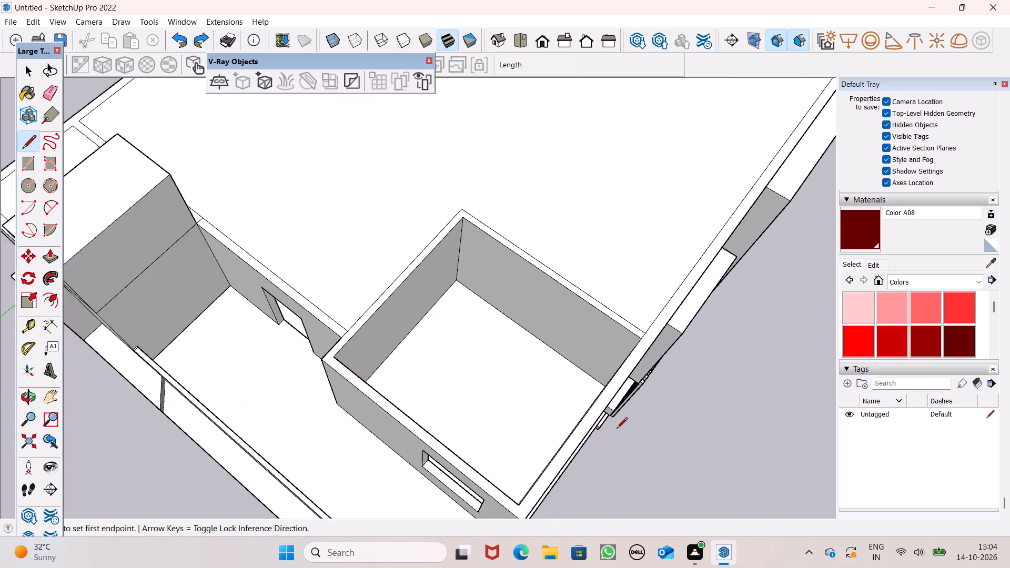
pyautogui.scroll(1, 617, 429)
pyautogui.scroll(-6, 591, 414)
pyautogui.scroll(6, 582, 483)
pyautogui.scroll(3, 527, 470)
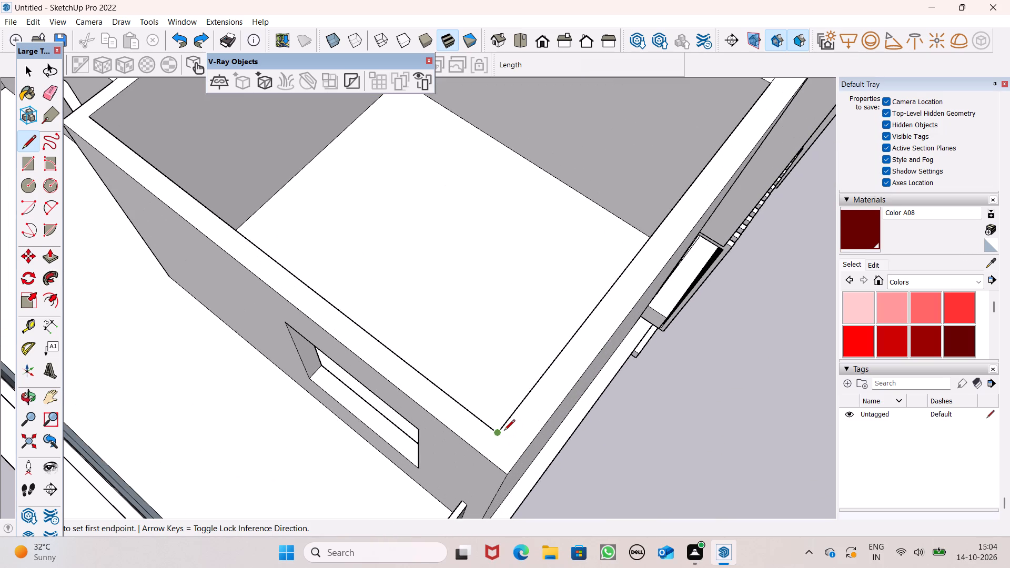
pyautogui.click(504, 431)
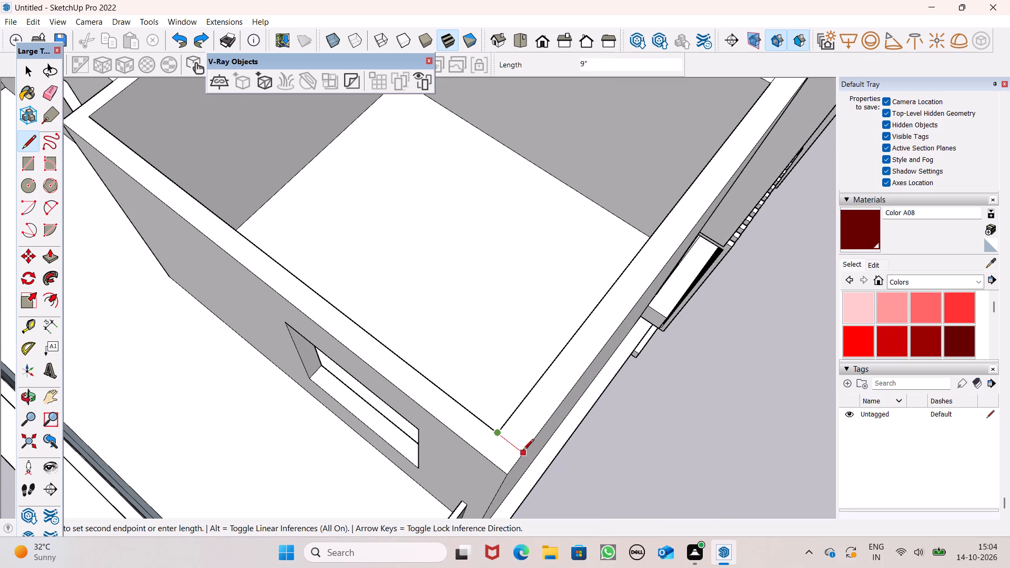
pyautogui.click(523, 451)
# Examine the wall tops around the roof, the open room and the side facade from above.
pyautogui.scroll(-4, 463, 430)
pyautogui.scroll(-9, 385, 465)
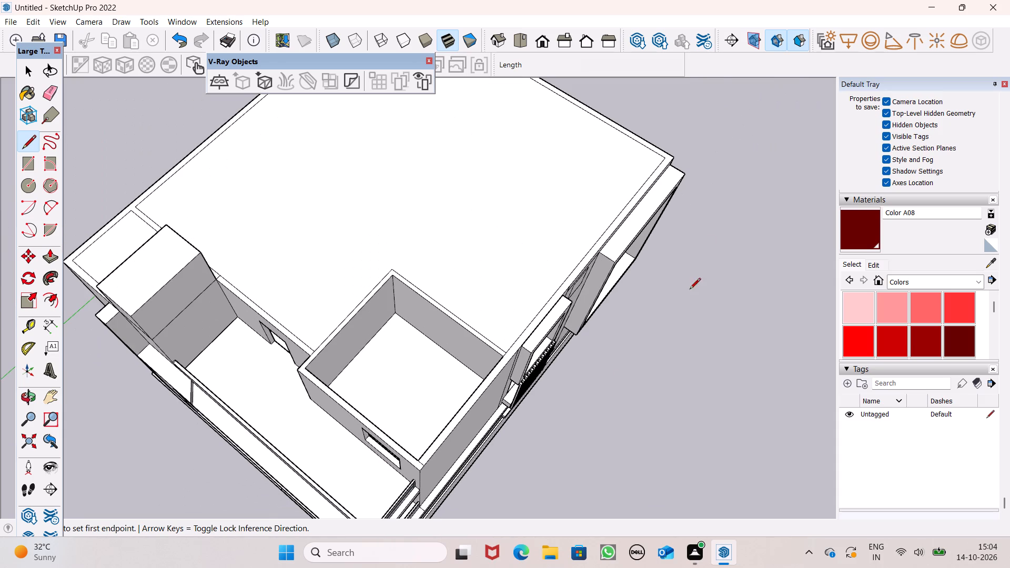
pyautogui.scroll(-1, 615, 86)
pyautogui.scroll(1, 615, 98)
pyautogui.scroll(-1, 620, 107)
pyautogui.scroll(2, 621, 111)
pyautogui.scroll(1, 672, 145)
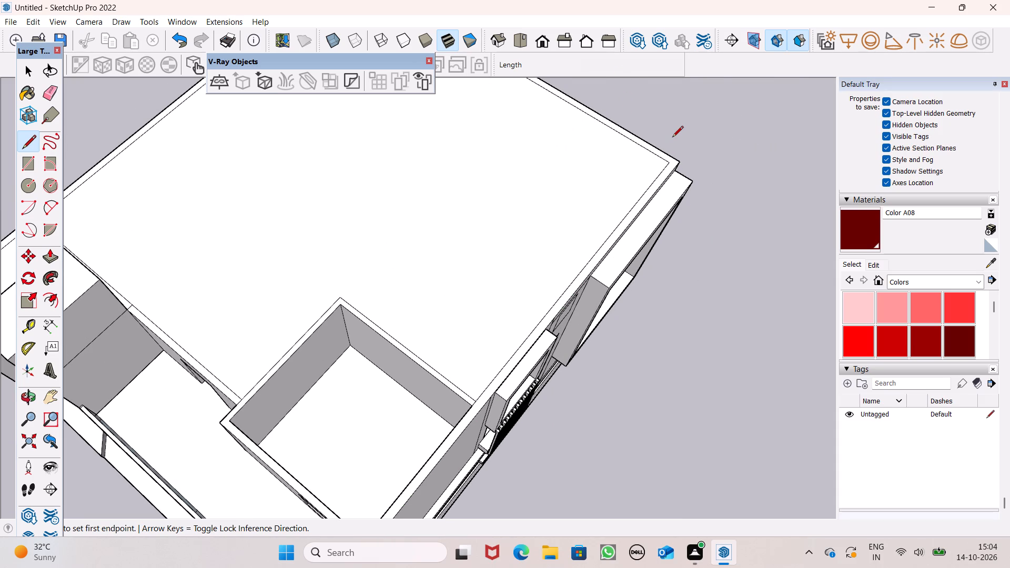
pyautogui.scroll(2, 673, 137)
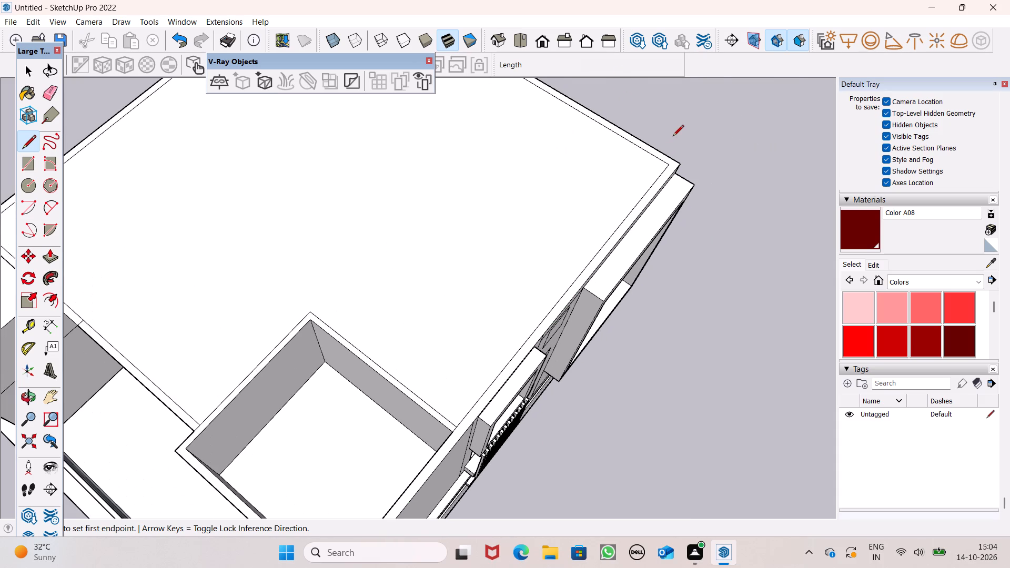
pyautogui.scroll(-7, 673, 137)
pyautogui.moveTo(674, 158); pyautogui.dragTo(589, 158, button='middle')
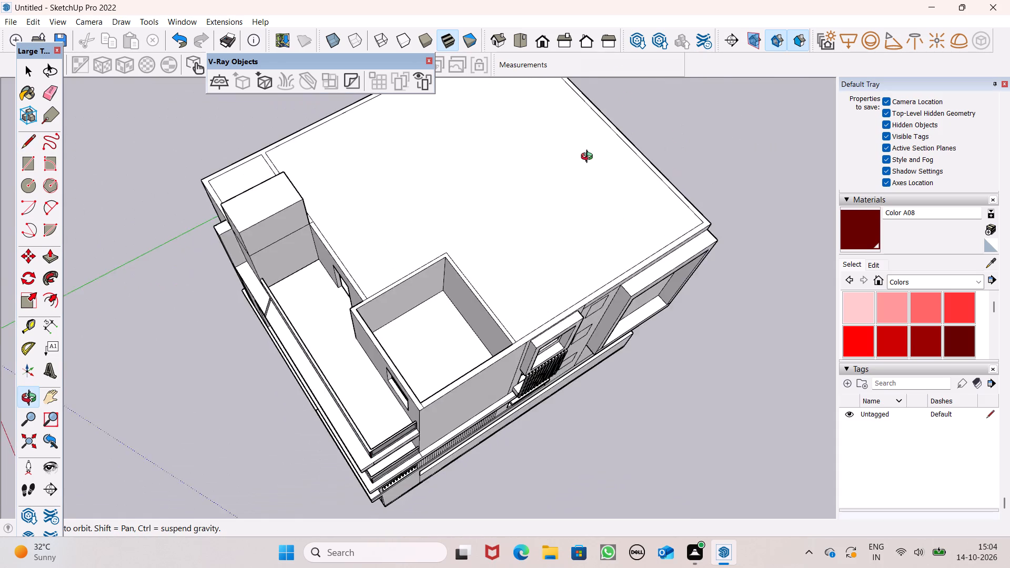
pyautogui.moveTo(589, 158); pyautogui.dragTo(535, 168, button='middle')
pyautogui.scroll(2, 703, 198)
pyautogui.scroll(-1, 736, 223)
pyautogui.scroll(3, 736, 229)
pyautogui.scroll(-4, 718, 245)
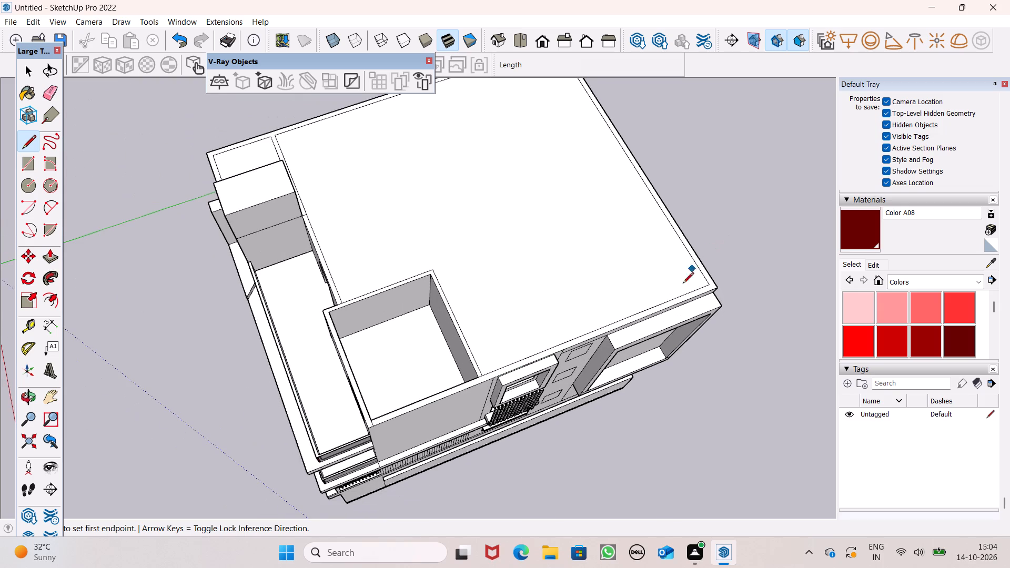
pyautogui.scroll(5, 549, 375)
pyautogui.scroll(6, 431, 378)
pyautogui.scroll(-5, 478, 332)
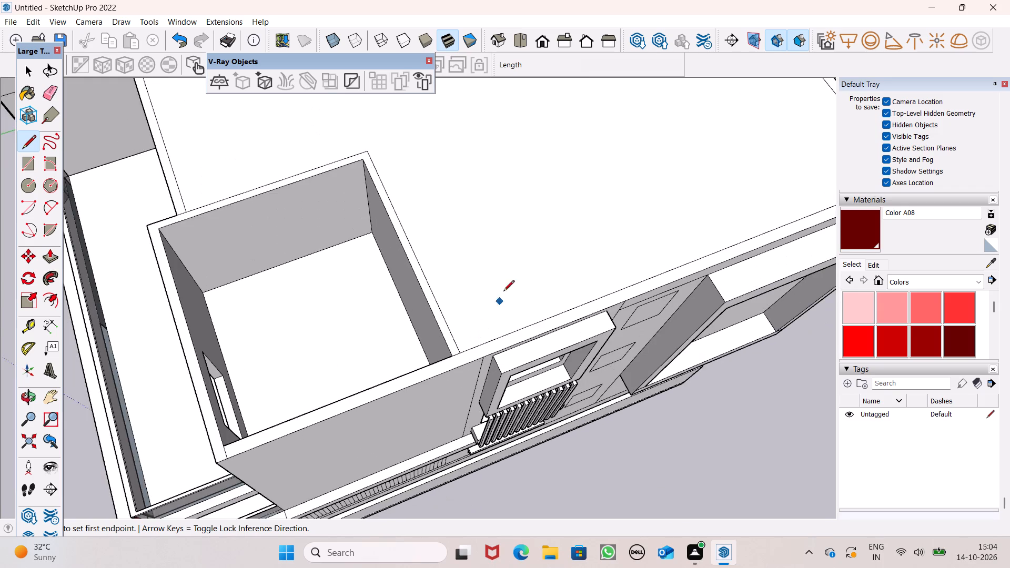
pyautogui.scroll(-3, 507, 278)
pyautogui.scroll(-1, 373, 382)
pyautogui.scroll(3, 371, 384)
pyautogui.scroll(-2, 385, 342)
pyautogui.scroll(1, 385, 342)
pyautogui.scroll(-3, 385, 342)
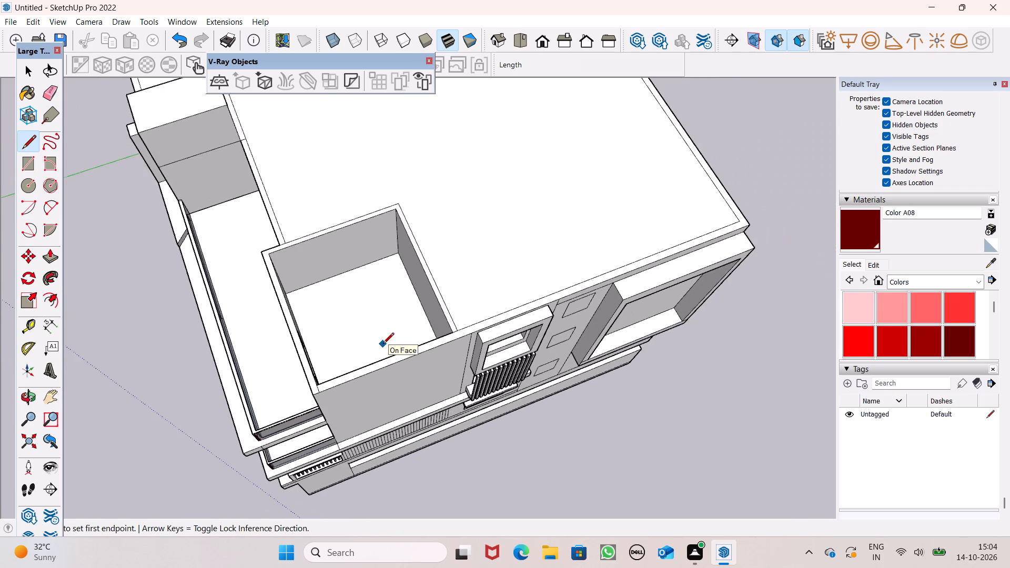
pyautogui.scroll(-9, 383, 344)
pyautogui.moveTo(366, 384); pyautogui.dragTo(579, 350, button='middle')
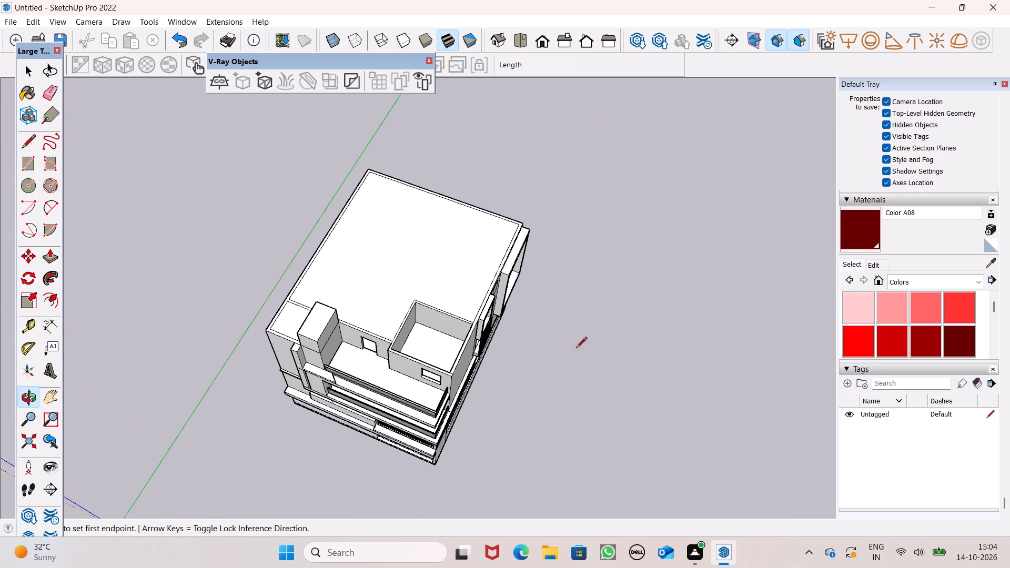
# Undo the last wall-top line and draw one from the open room's inner corner to the balcony-side wall's outer edge.
pyautogui.scroll(7, 501, 360)
pyautogui.scroll(2, 421, 382)
pyautogui.hotkey('ctrl', 'z')
pyautogui.scroll(1, 429, 371)
pyautogui.scroll(-1, 429, 371)
pyautogui.scroll(2, 429, 371)
pyautogui.click(426, 369)
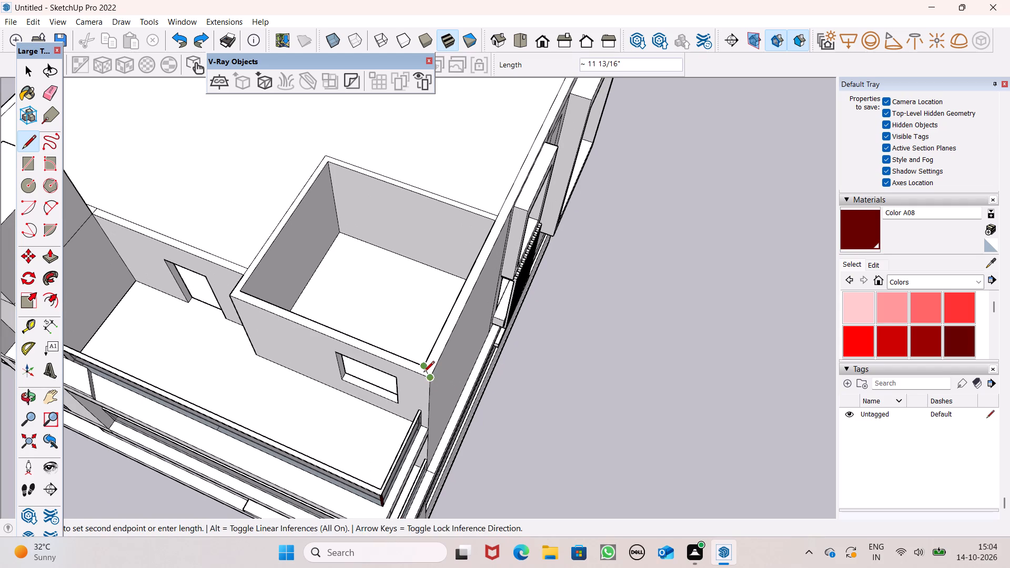
pyautogui.keyDown('ctrl'); pyautogui.scroll(6, 420, 368); pyautogui.keyUp('ctrl')
pyautogui.hotkey('ctrl', 'z')
pyautogui.scroll(5, 428, 364)
pyautogui.click(430, 366)
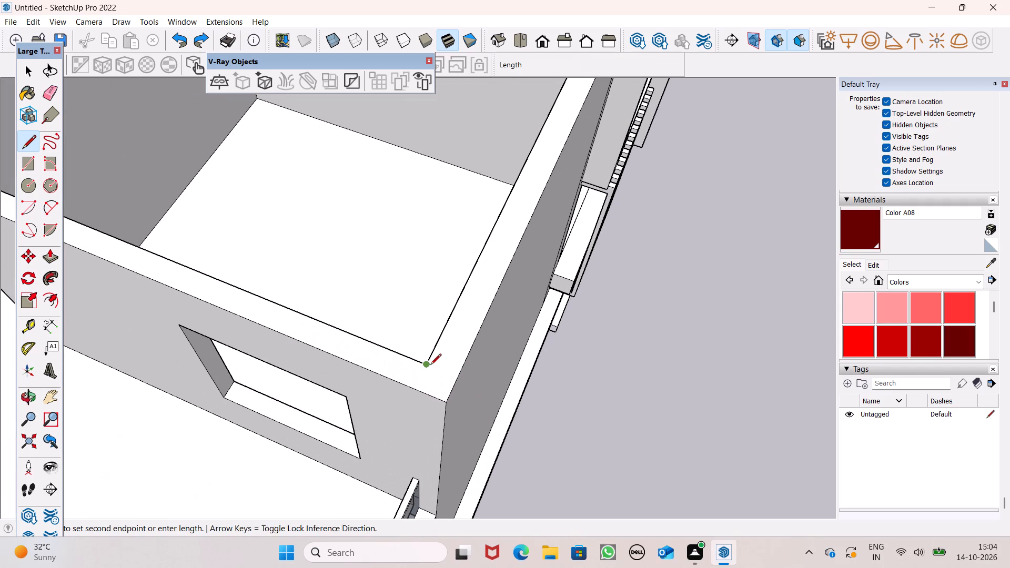
pyautogui.click(416, 383)
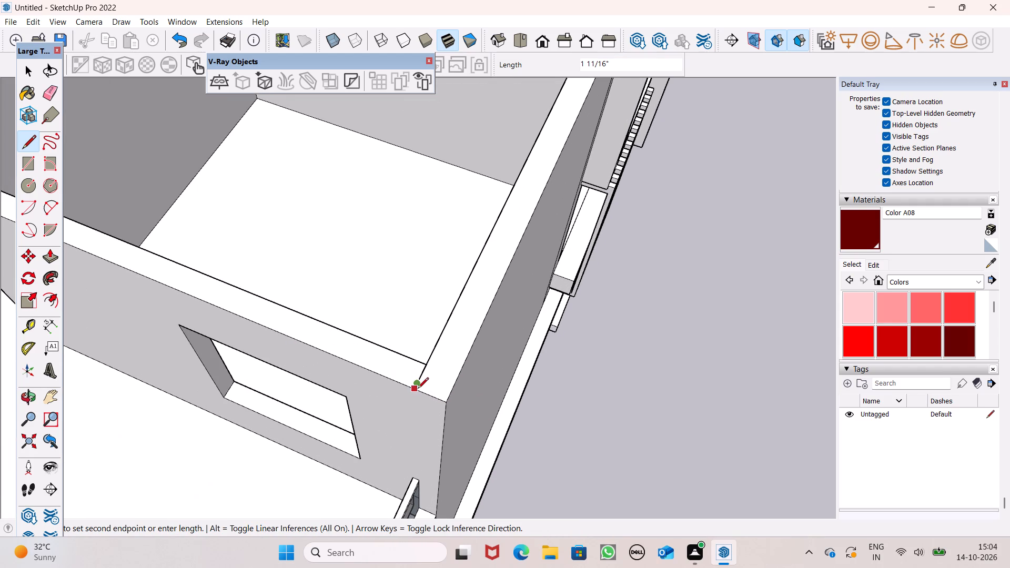
pyautogui.click(418, 389)
pyautogui.press('space')
# Examine the roof surfaces, the open room and the solid block beside the balcony from several angles above.
pyautogui.scroll(-9, 796, 302)
pyautogui.scroll(-2, 526, 323)
pyautogui.moveTo(532, 330); pyautogui.dragTo(629, 382, button='middle')
pyautogui.scroll(-4, 523, 354)
pyautogui.scroll(-8, 476, 336)
pyautogui.moveTo(474, 341); pyautogui.dragTo(553, 299, button='middle')
pyautogui.scroll(7, 410, 297)
pyautogui.scroll(2, 449, 328)
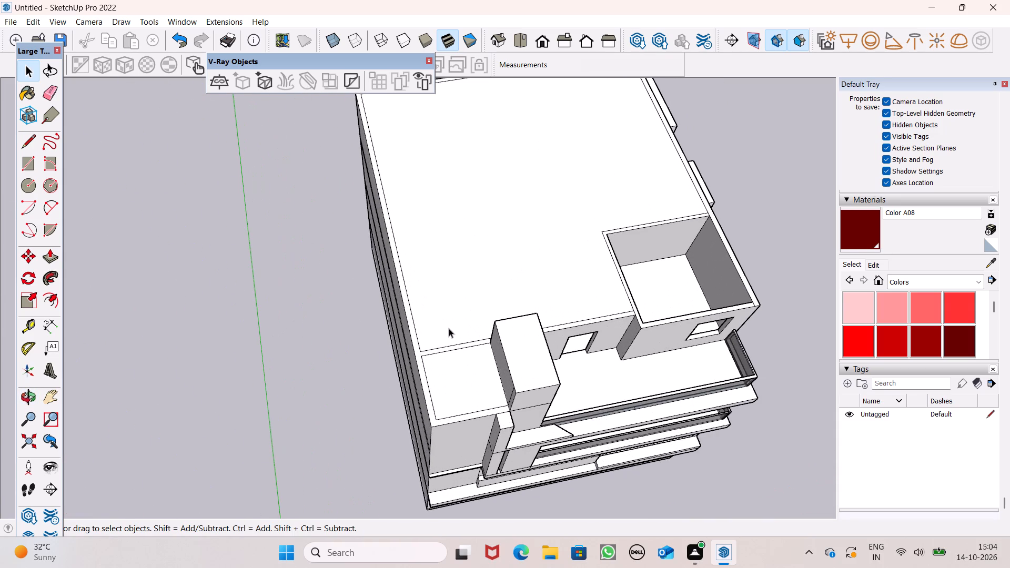
pyautogui.scroll(-2, 451, 333)
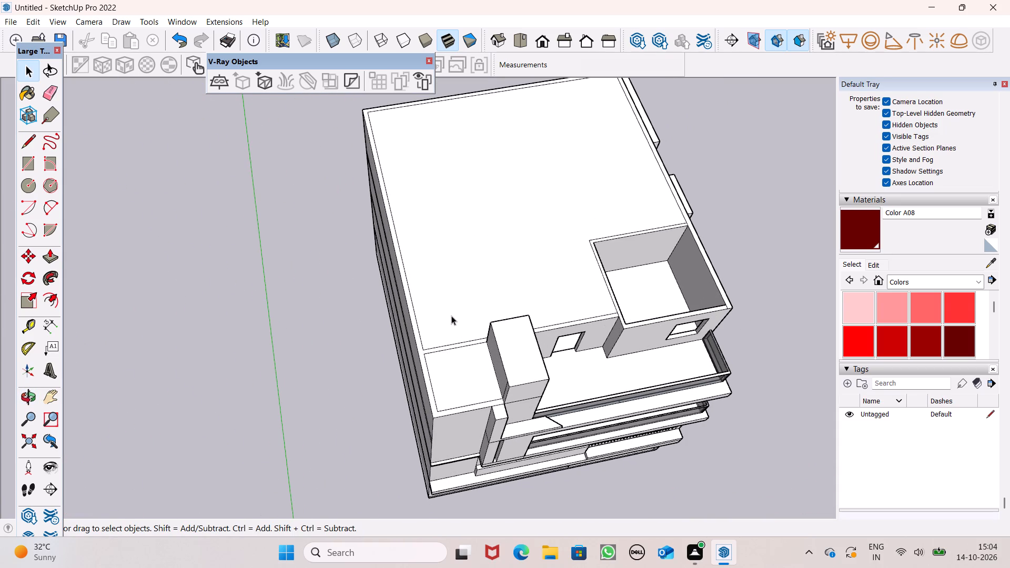
pyautogui.scroll(-1, 451, 316)
pyautogui.scroll(1, 463, 320)
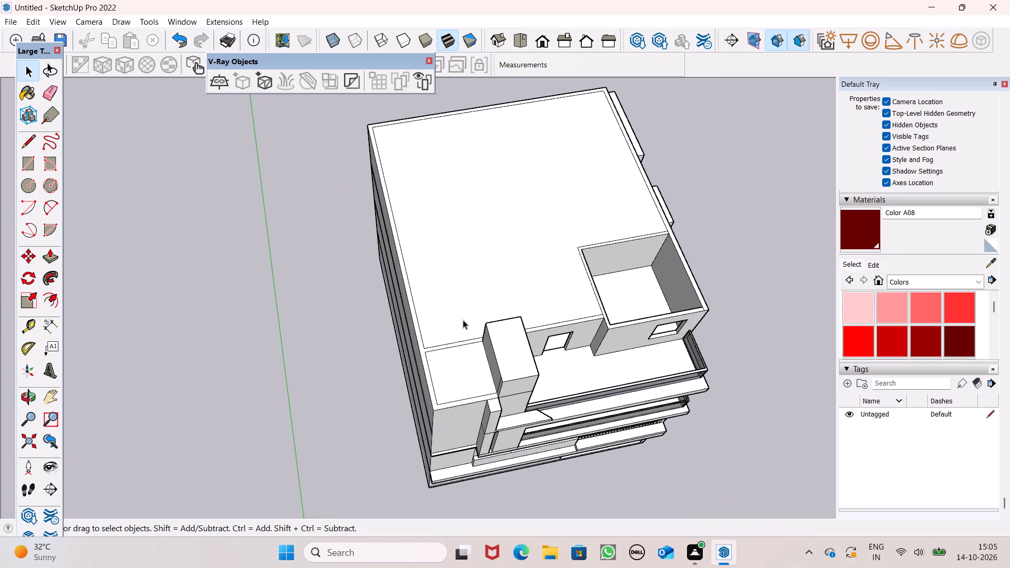
pyautogui.scroll(-2, 463, 320)
pyautogui.moveTo(475, 327); pyautogui.dragTo(373, 347, button='middle')
pyautogui.moveTo(515, 344); pyautogui.dragTo(511, 352, button='middle')
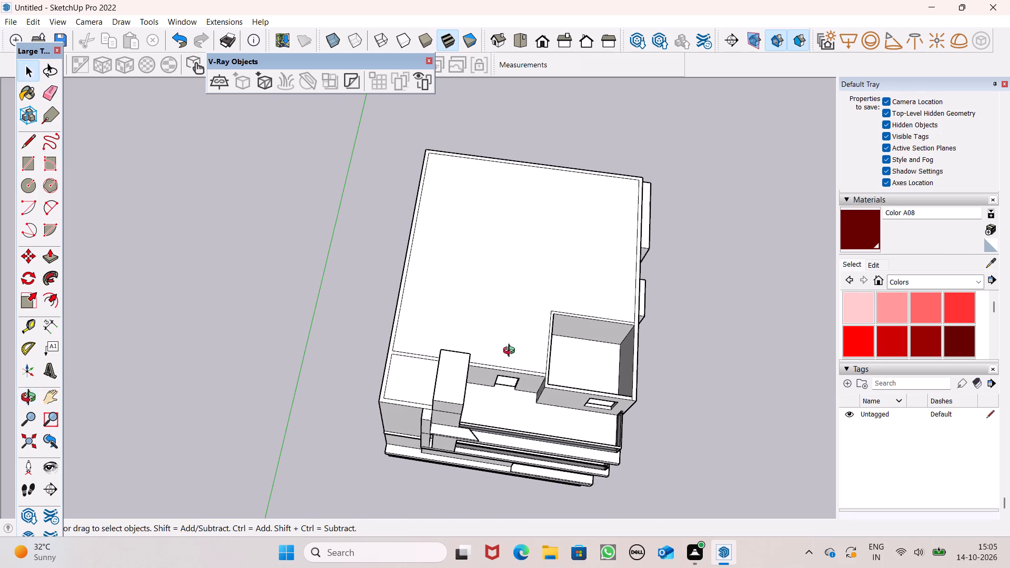
pyautogui.moveTo(511, 352); pyautogui.dragTo(0, 324, button='middle')
pyautogui.scroll(7, 392, 269)
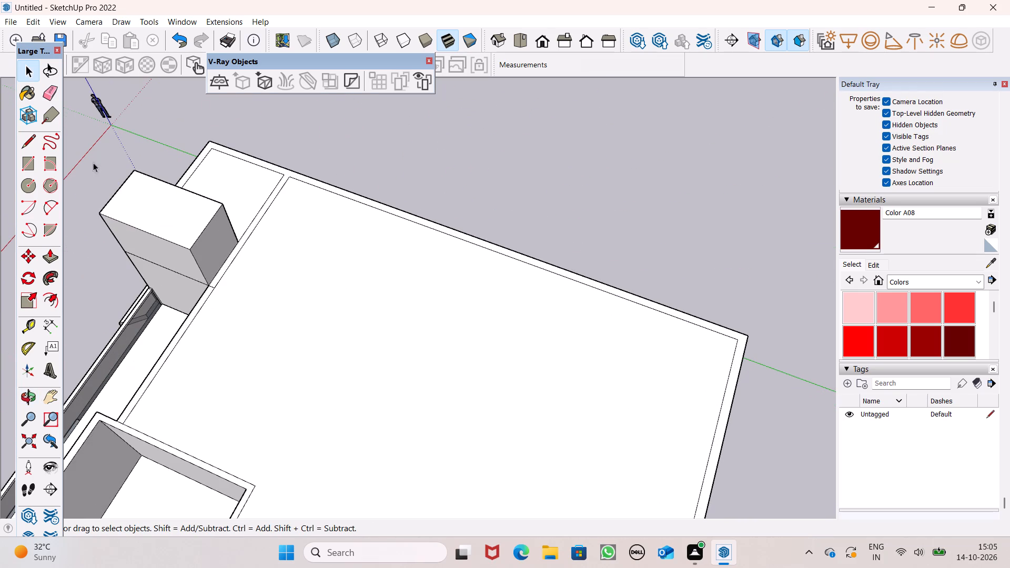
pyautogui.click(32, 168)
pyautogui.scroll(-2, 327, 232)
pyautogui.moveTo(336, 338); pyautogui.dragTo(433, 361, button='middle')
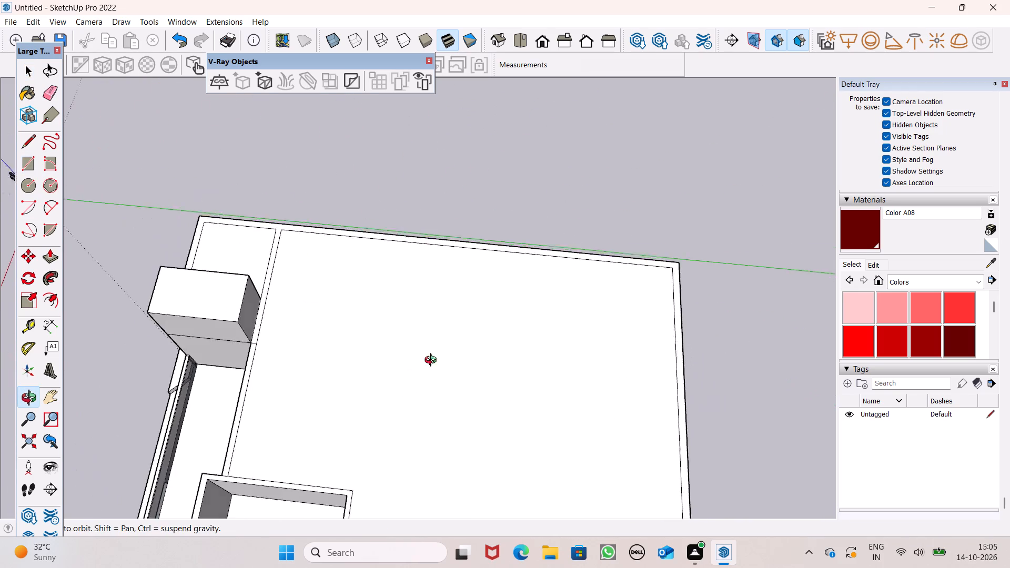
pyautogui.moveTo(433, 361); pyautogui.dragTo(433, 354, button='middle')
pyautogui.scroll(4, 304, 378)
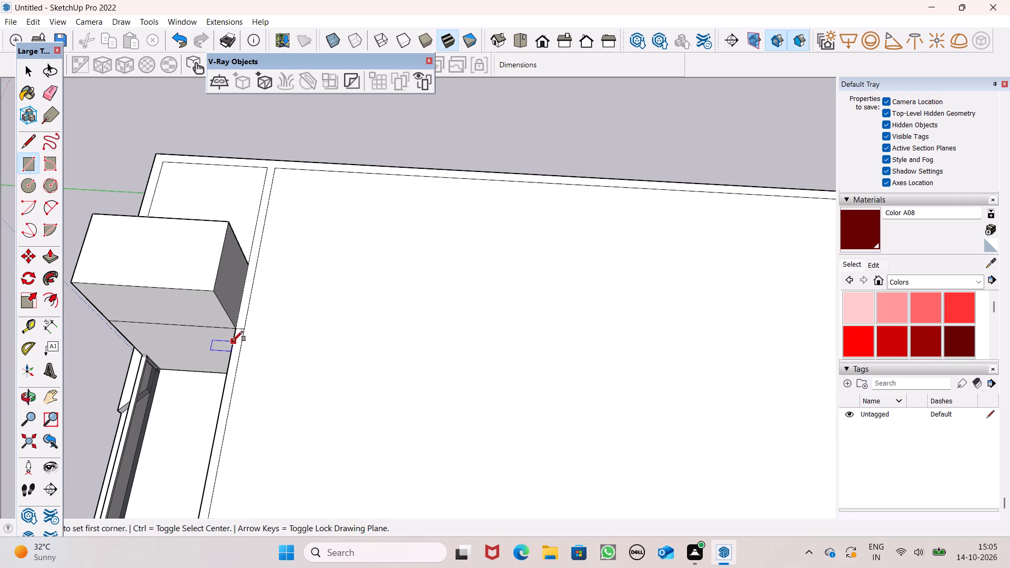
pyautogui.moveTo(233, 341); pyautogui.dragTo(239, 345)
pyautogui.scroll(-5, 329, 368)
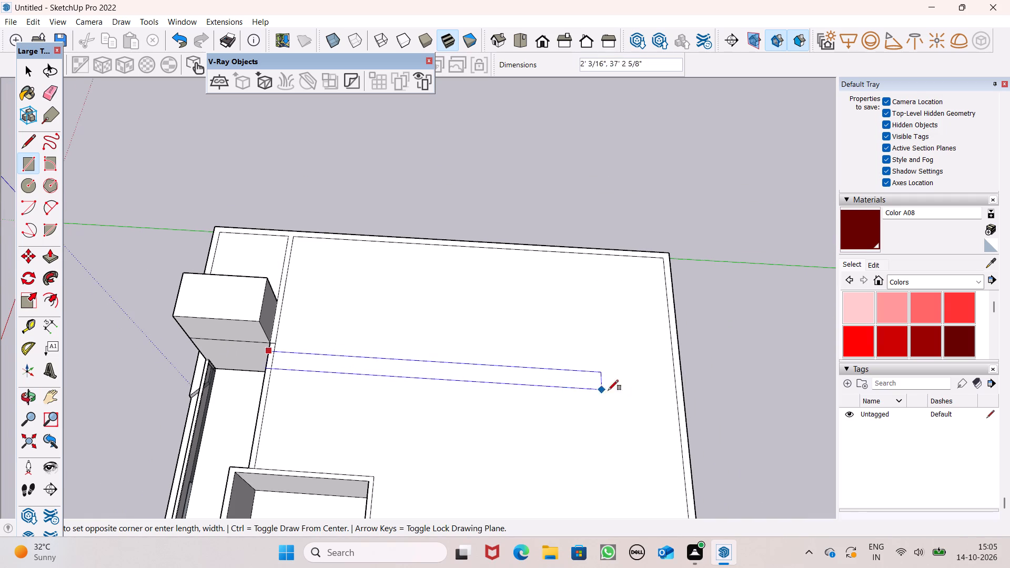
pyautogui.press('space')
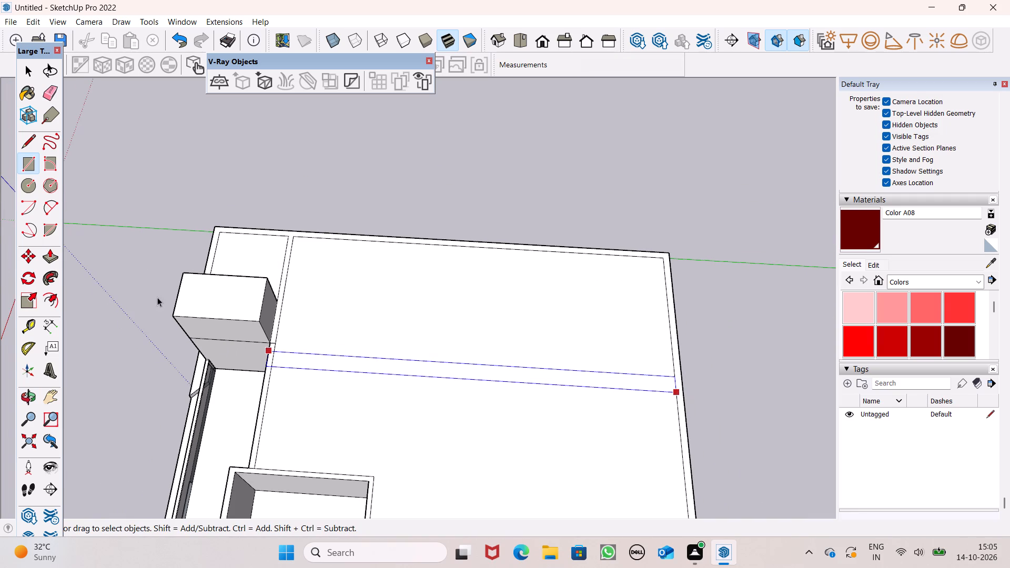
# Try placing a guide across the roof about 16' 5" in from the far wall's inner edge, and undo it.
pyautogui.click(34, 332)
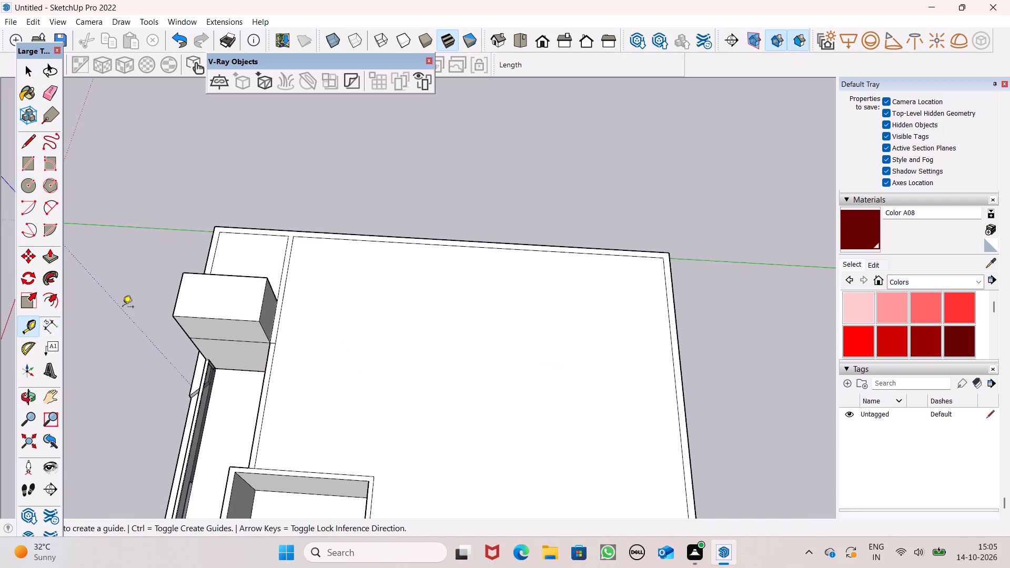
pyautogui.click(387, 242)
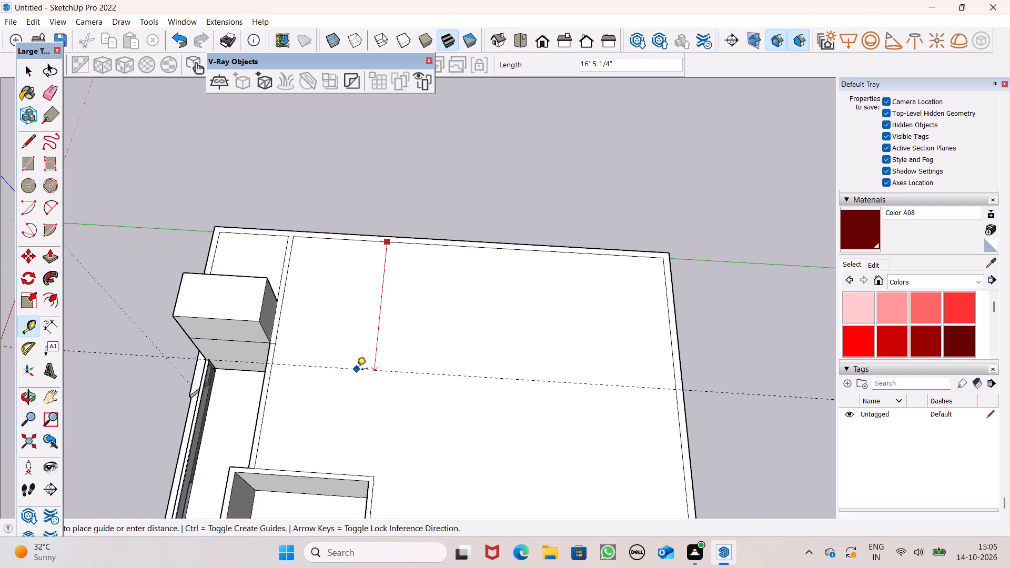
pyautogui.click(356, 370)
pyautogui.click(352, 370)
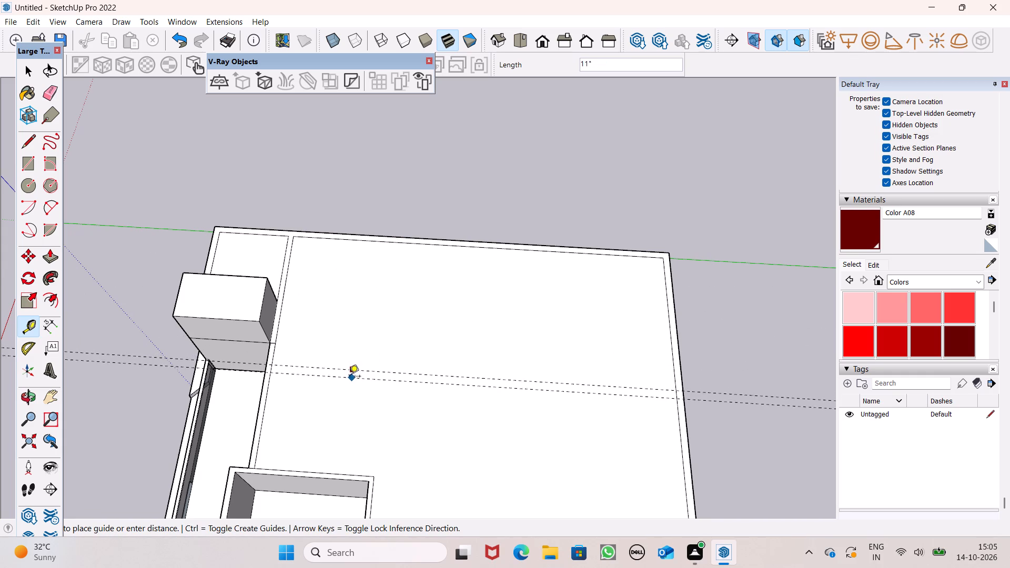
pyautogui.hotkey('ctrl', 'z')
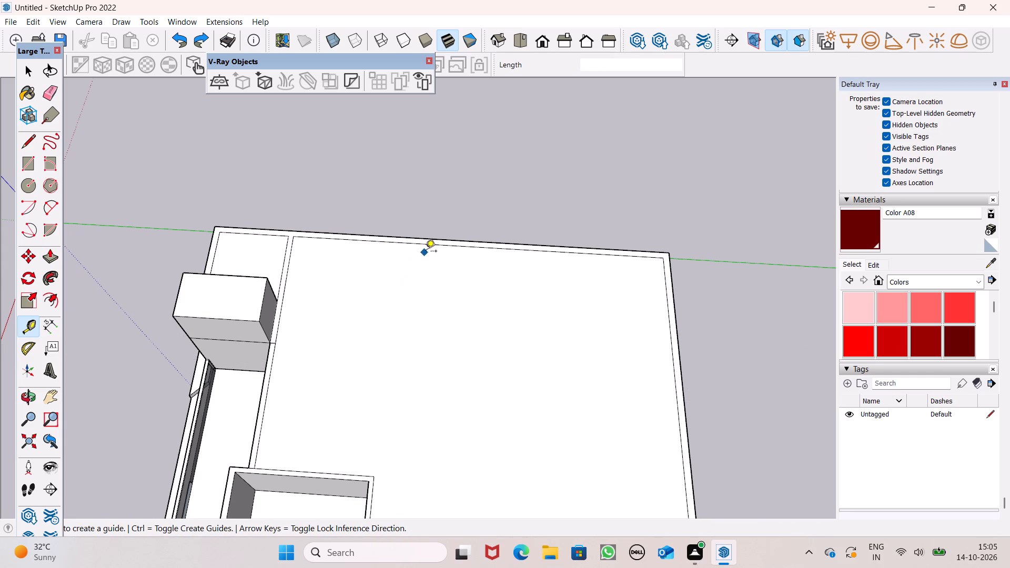
# Place a guide across the roof about 17' 11" from the far wall's inner edge, plus a parallel guide 6" beyond it.
pyautogui.moveTo(431, 247); pyautogui.dragTo(408, 385)
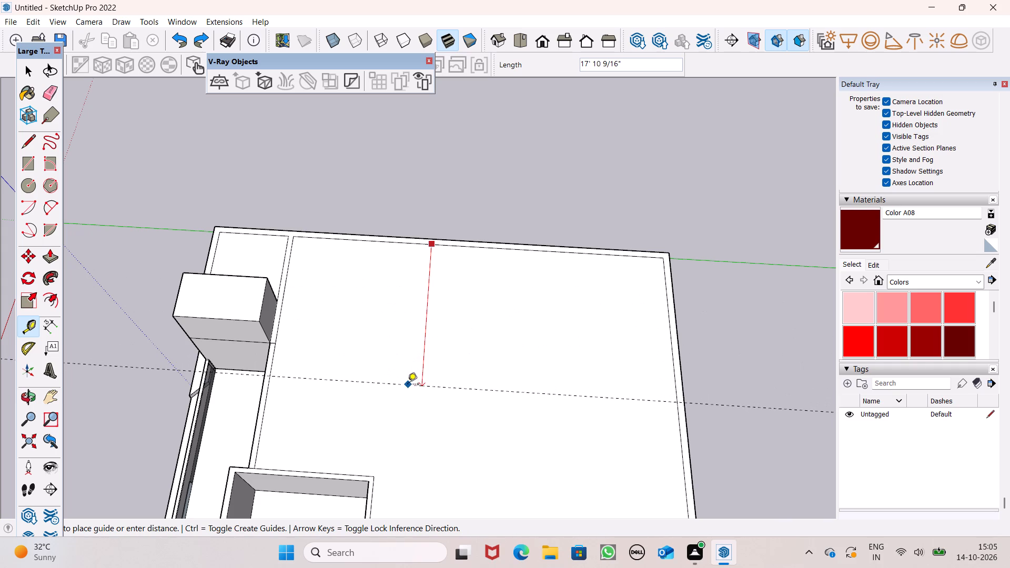
pyautogui.moveTo(408, 385); pyautogui.dragTo(407, 386)
pyautogui.scroll(-3, 380, 366)
pyautogui.scroll(3, 366, 397)
pyautogui.scroll(-1, 366, 397)
pyautogui.scroll(3, 366, 397)
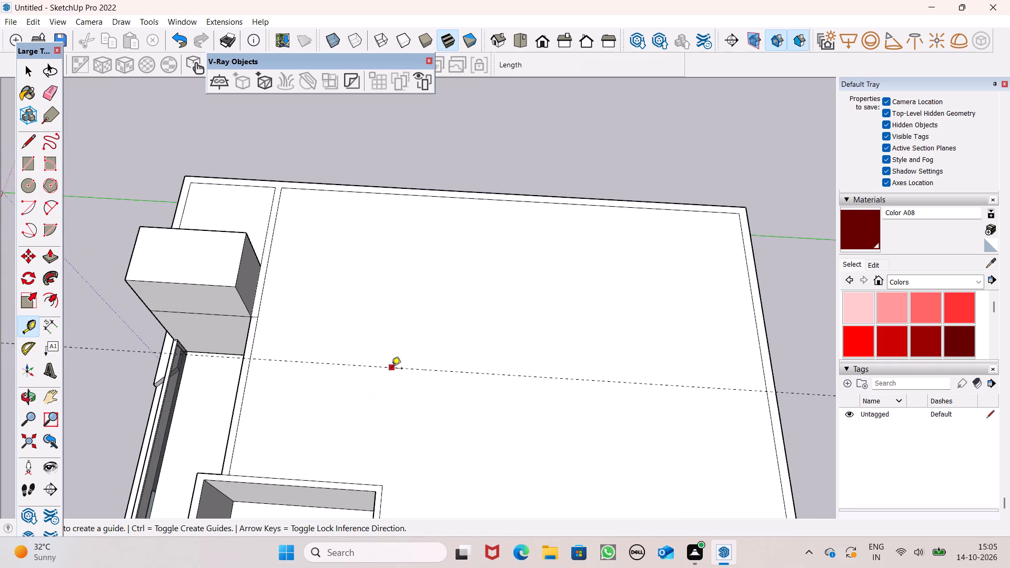
pyautogui.moveTo(392, 369); pyautogui.dragTo(392, 380)
pyautogui.write('6"')
pyautogui.press('Return')
pyautogui.press('space')
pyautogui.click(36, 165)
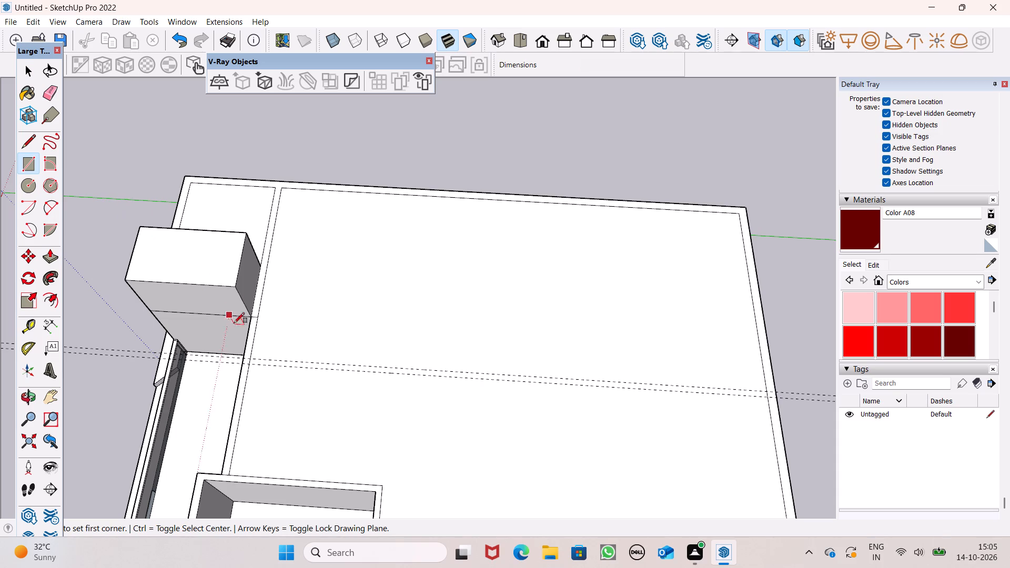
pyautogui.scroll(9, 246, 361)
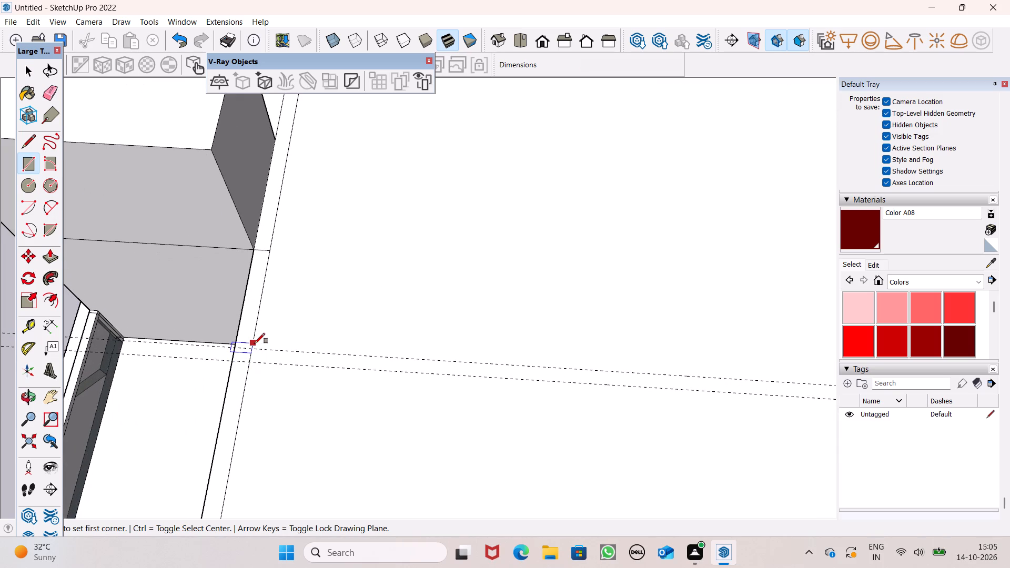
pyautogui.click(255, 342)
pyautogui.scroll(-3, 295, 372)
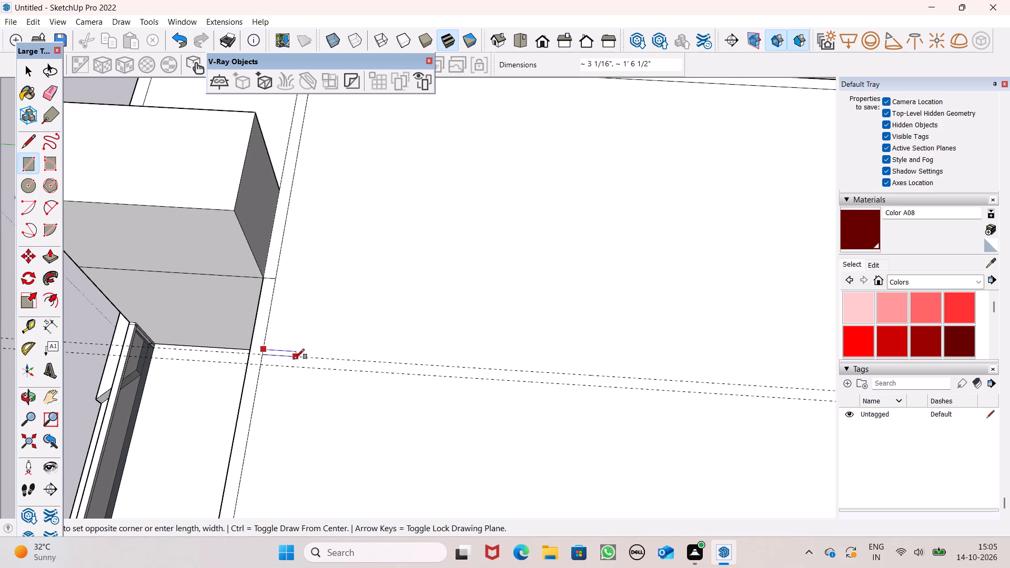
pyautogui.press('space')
# Draw a 6" by about 44' 6" rectangle between the two guides, spanning the roof between the side walls' inner edges.
pyautogui.click(18, 168)
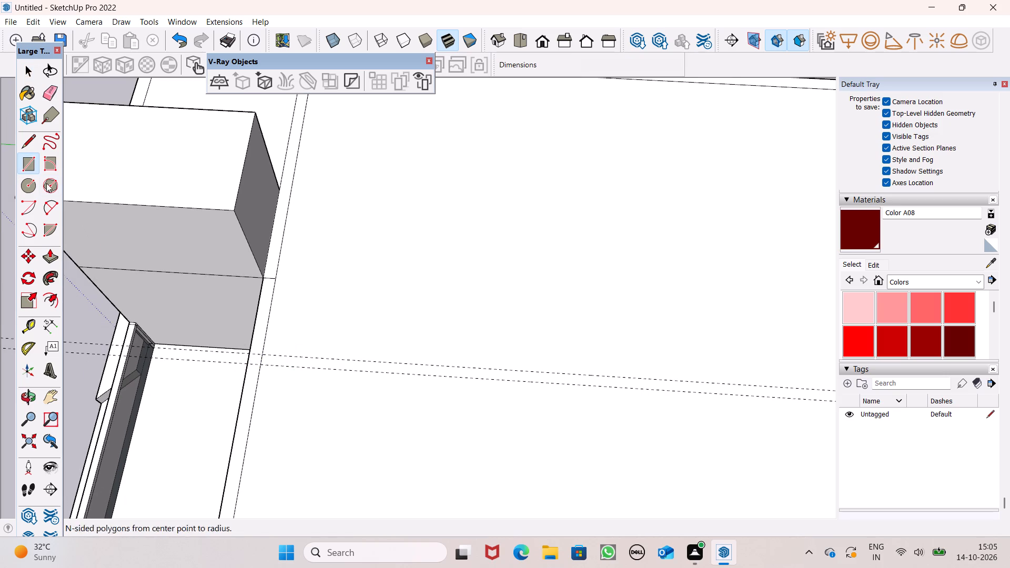
pyautogui.click(262, 355)
pyautogui.scroll(-3, 277, 371)
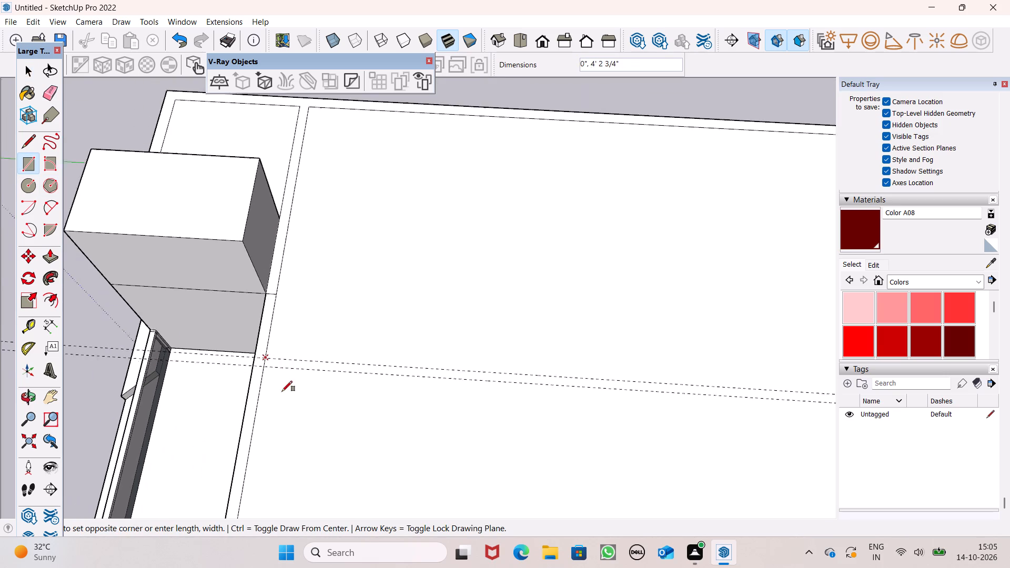
pyautogui.scroll(-5, 282, 391)
pyautogui.scroll(-5, 240, 374)
pyautogui.scroll(7, 557, 404)
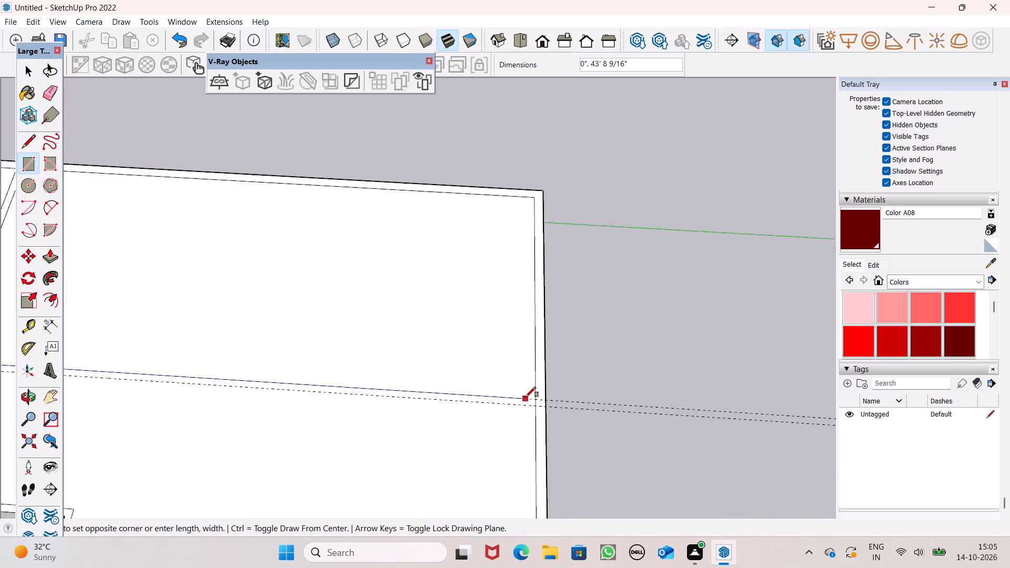
pyautogui.scroll(17, 526, 397)
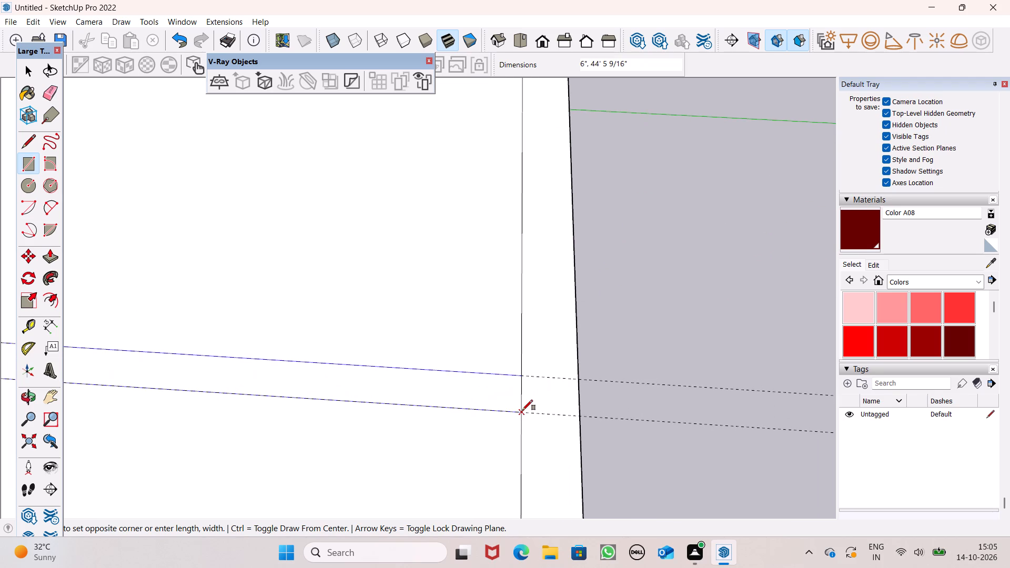
pyautogui.scroll(7, 528, 422)
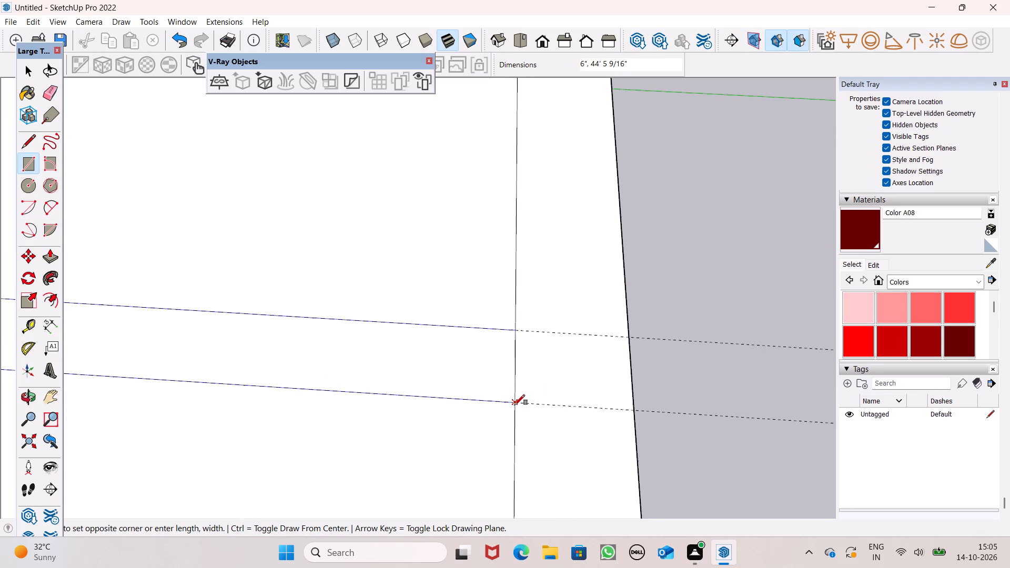
pyautogui.click(515, 404)
# Place a perpendicular roof guide about 19' 10" from the wall line beside the raised block, plus a parallel guide 6" beyond it.
pyautogui.scroll(-7, 593, 301)
pyautogui.scroll(1, 613, 322)
pyautogui.scroll(-3, 613, 322)
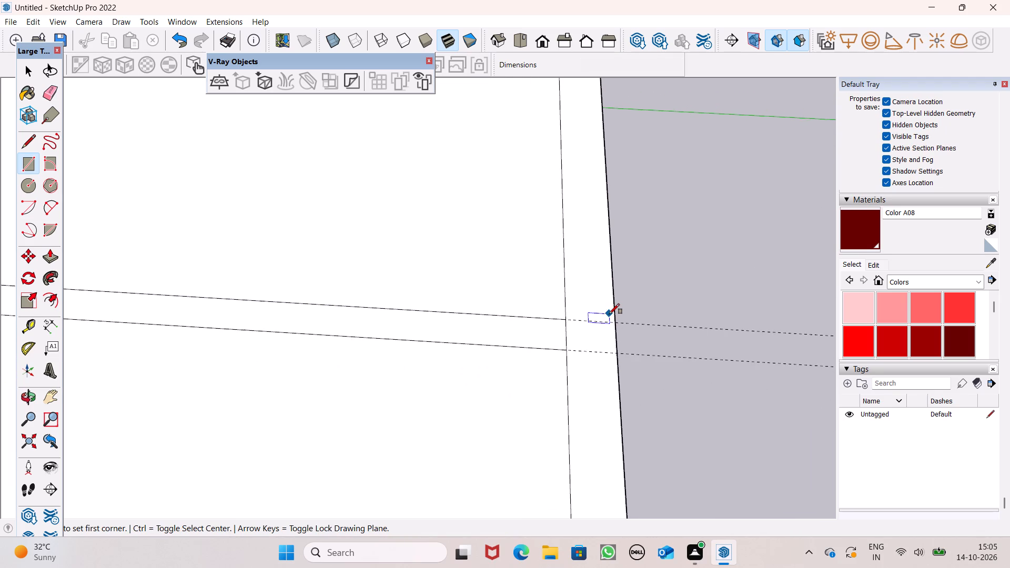
pyautogui.scroll(-10, 609, 314)
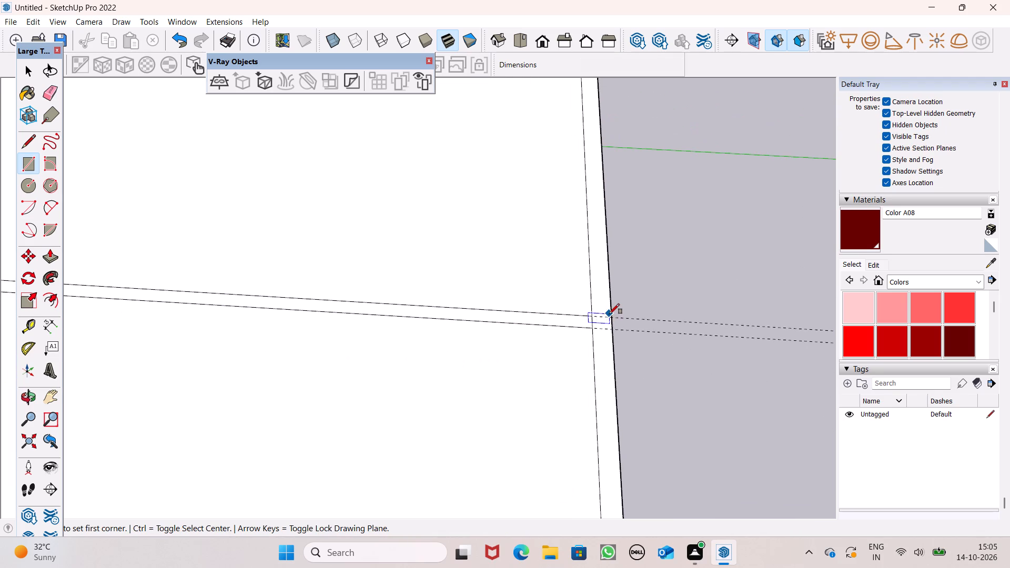
pyautogui.scroll(-14, 611, 303)
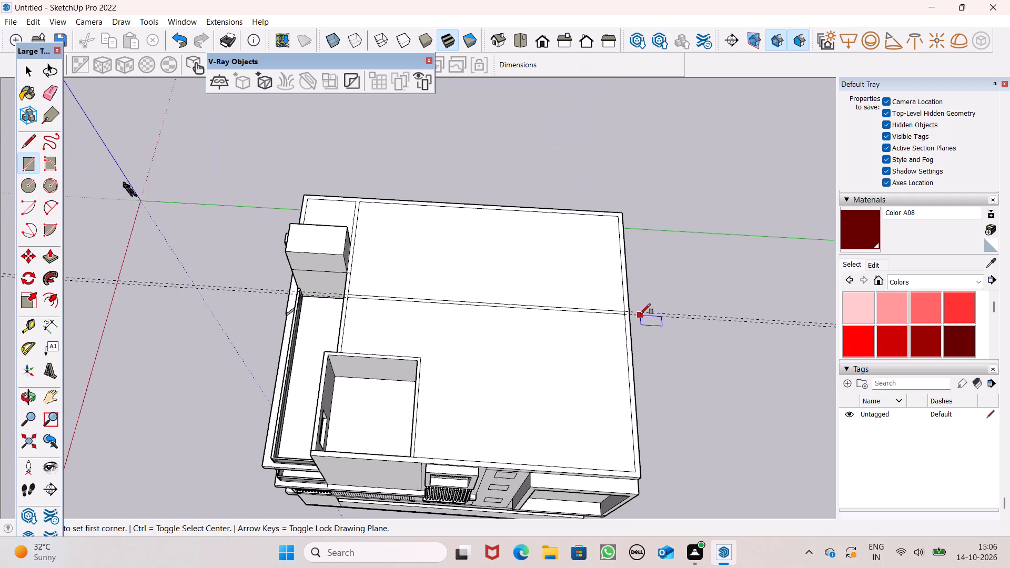
pyautogui.scroll(1, 641, 313)
pyautogui.middleClick(641, 311)
pyautogui.scroll(1, 615, 296)
pyautogui.scroll(-2, 618, 314)
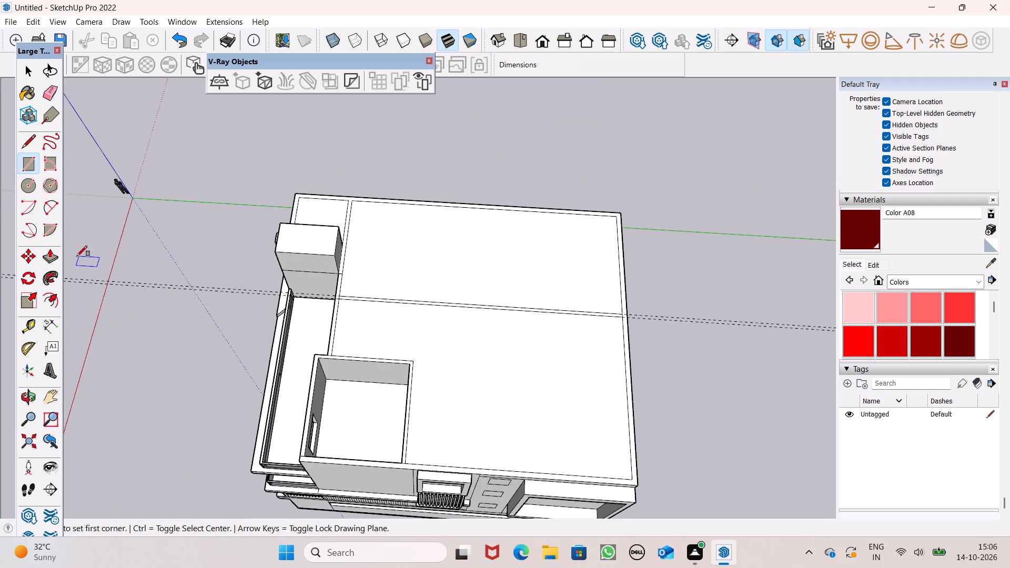
pyautogui.click(29, 327)
pyautogui.scroll(1, 417, 245)
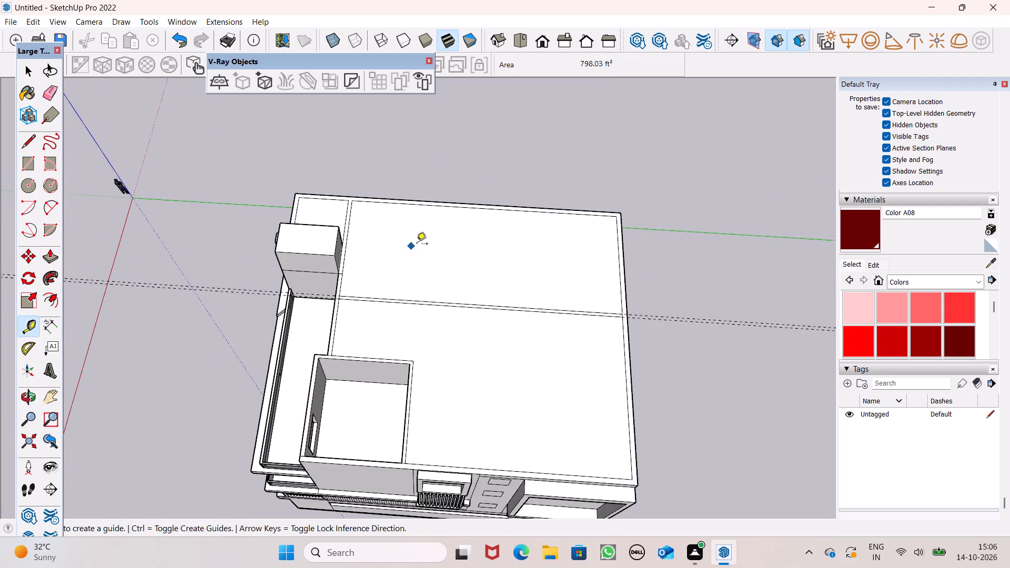
pyautogui.scroll(3, 417, 245)
pyautogui.scroll(-1, 417, 245)
pyautogui.scroll(1, 417, 245)
pyautogui.moveTo(307, 263); pyautogui.dragTo(316, 265)
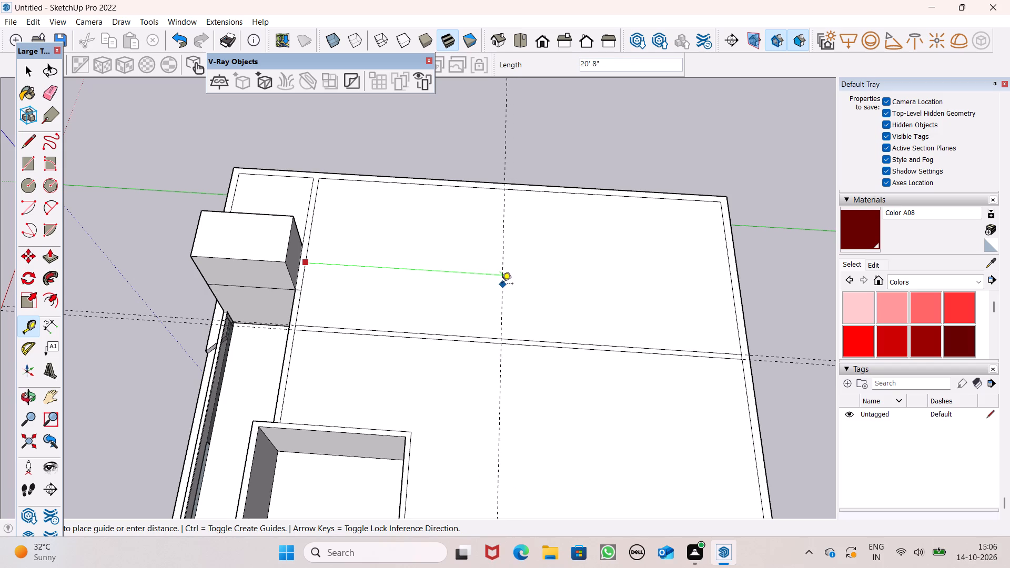
pyautogui.click(494, 285)
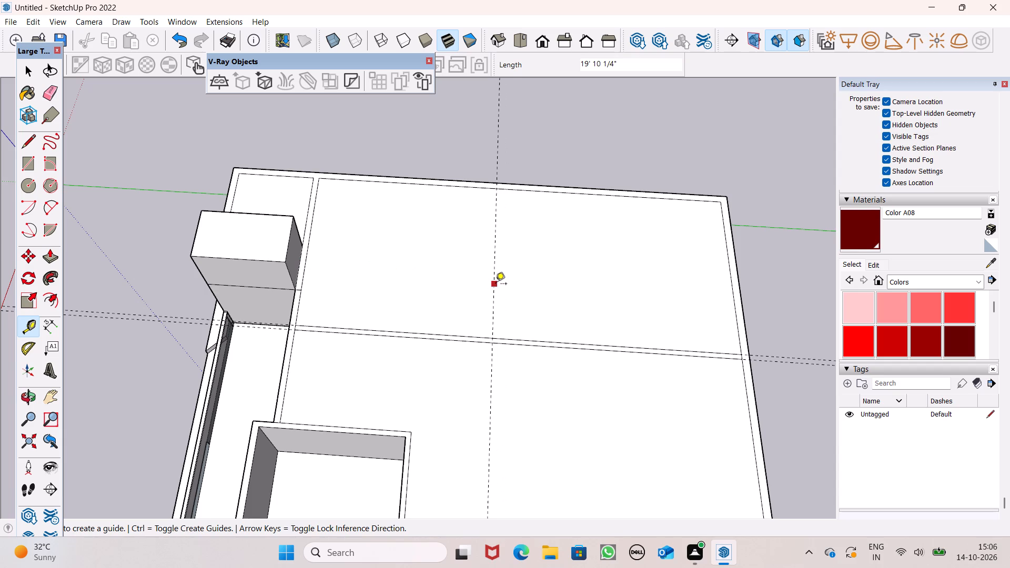
pyautogui.click(496, 285)
pyautogui.press('6')
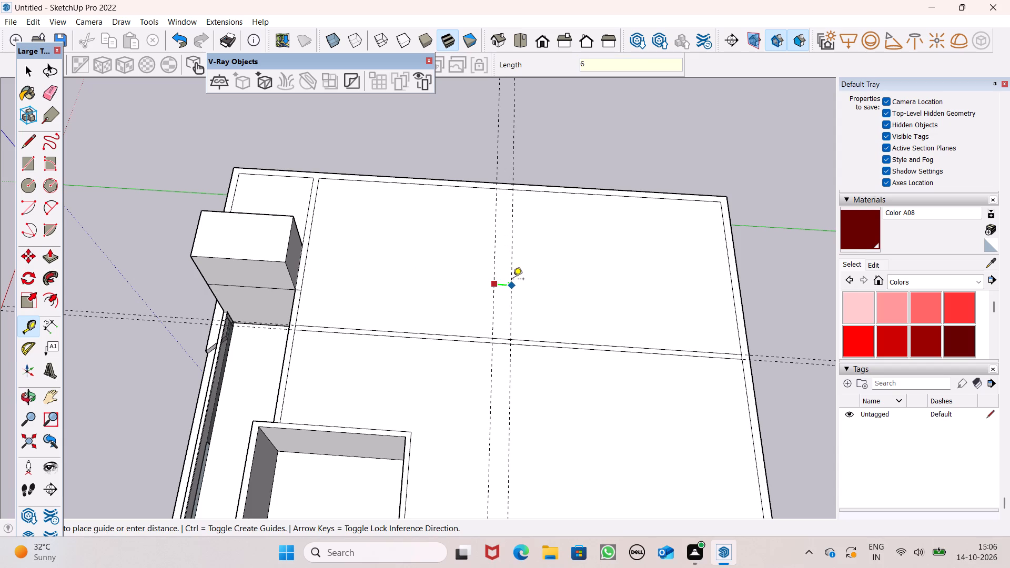
pyautogui.hotkey('shift', '"')
pyautogui.press('Return')
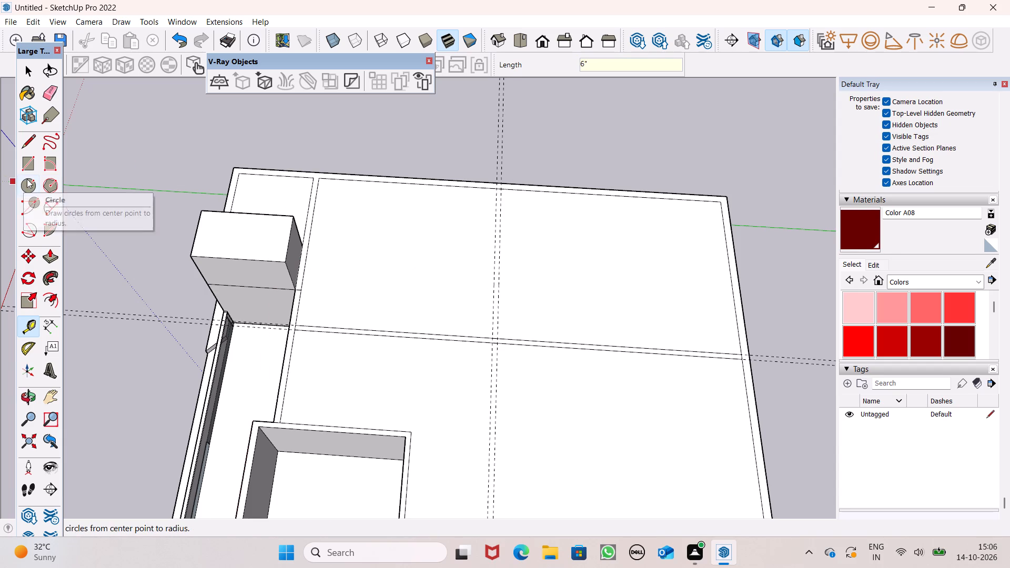
# Draw a 6" by about 18' 5" rectangle between the perpendicular guides, from the far wall's inner edge through the cross strip.
pyautogui.click(27, 179)
pyautogui.click(26, 169)
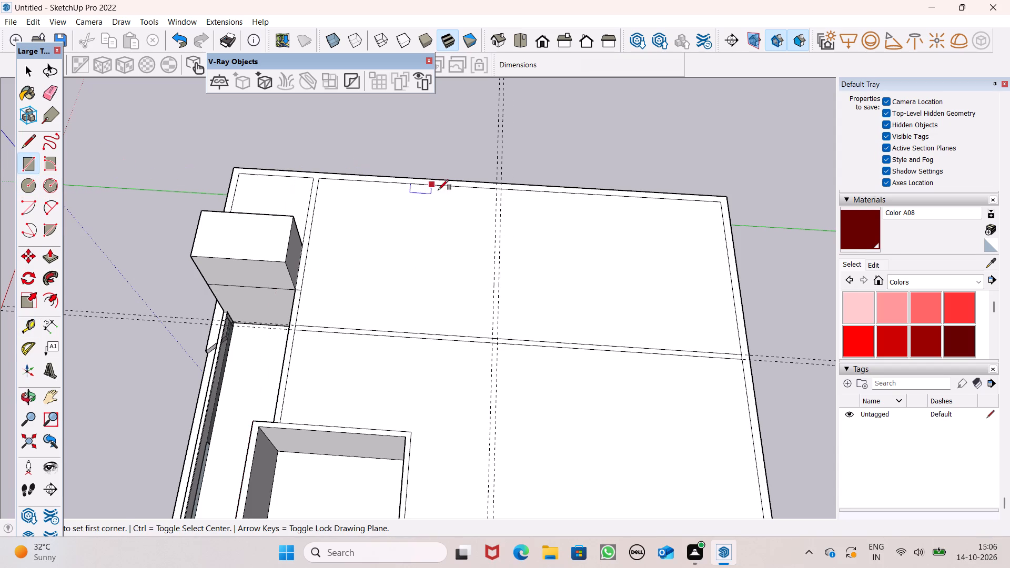
pyautogui.scroll(5, 438, 190)
pyautogui.click(530, 187)
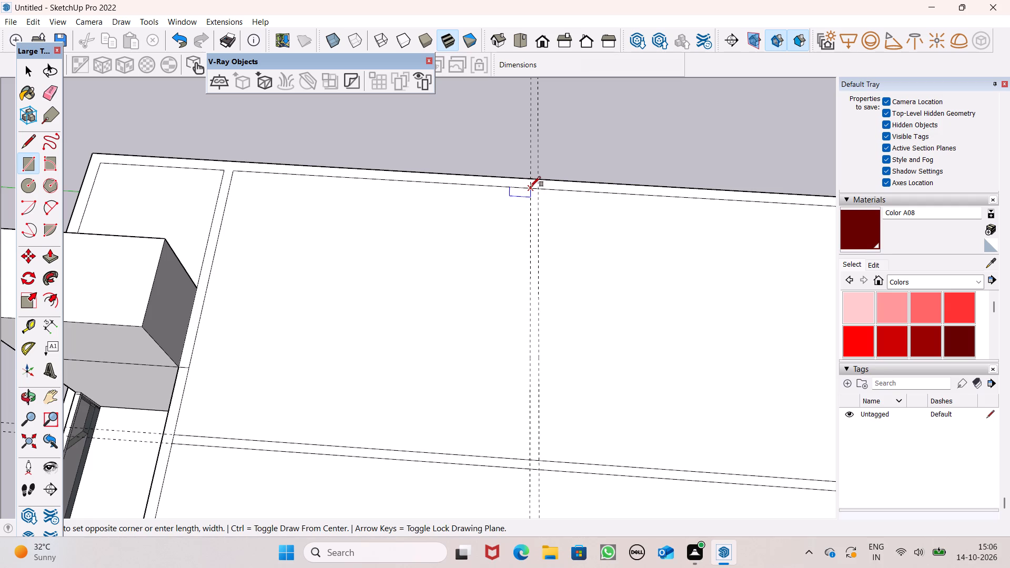
pyautogui.click(540, 469)
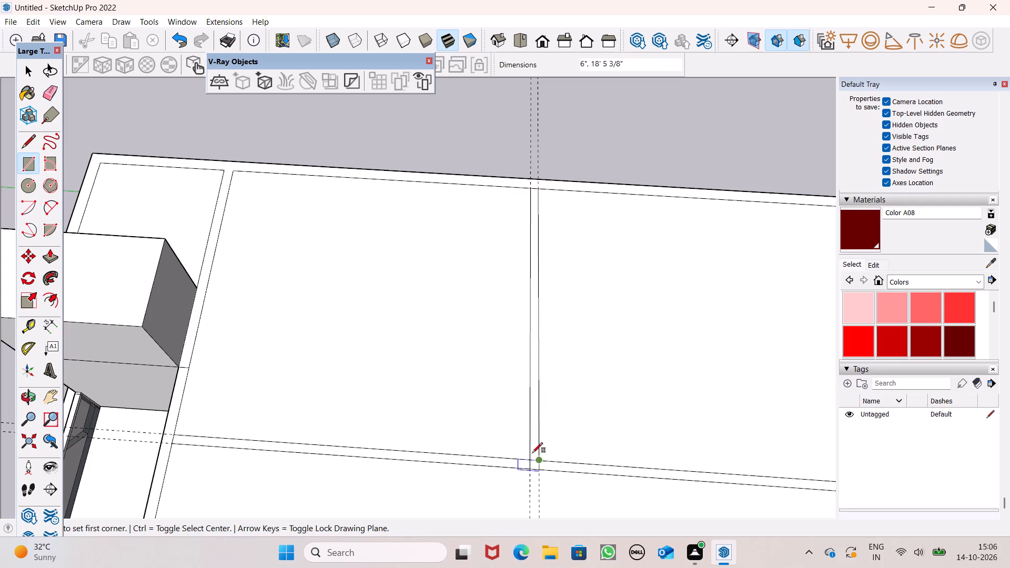
pyautogui.press('space')
# Erase the guides and the part of the cross strip that runs beyond the perpendicular strip, away from the raised block.
pyautogui.click(49, 99)
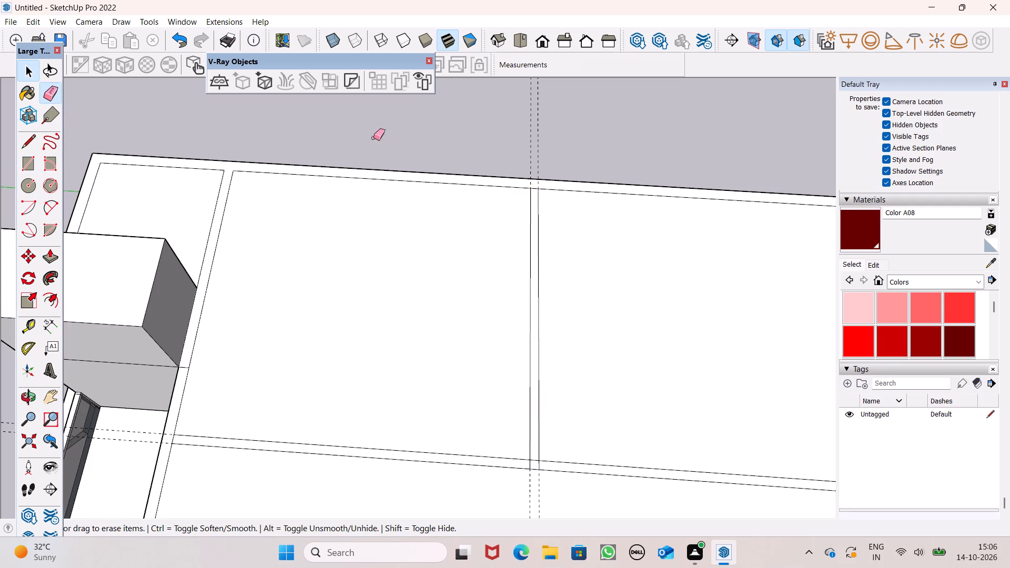
pyautogui.moveTo(535, 152); pyautogui.dragTo(528, 150)
pyautogui.scroll(-6, 443, 202)
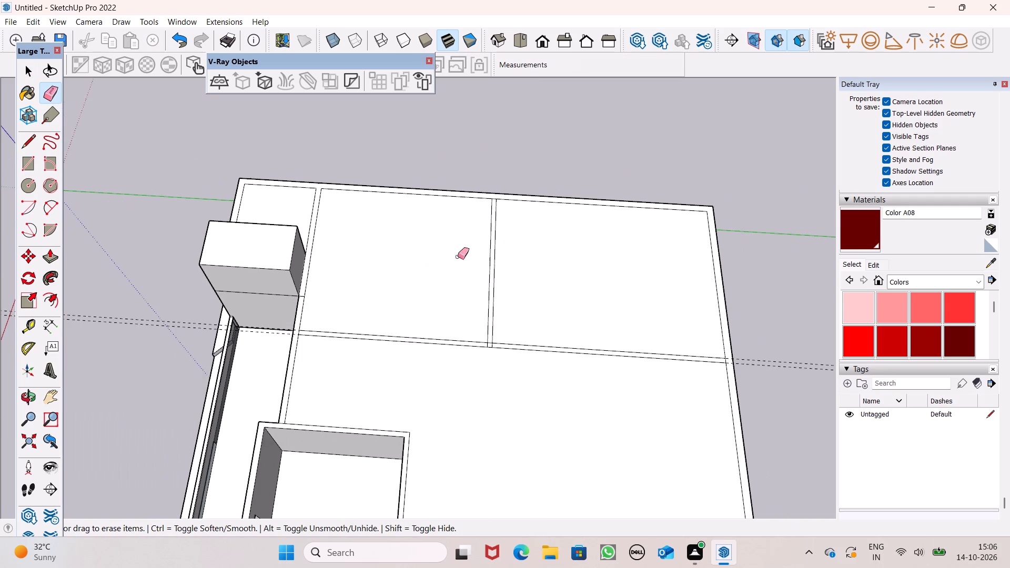
pyautogui.moveTo(588, 342); pyautogui.dragTo(590, 360)
pyautogui.scroll(-1, 682, 248)
pyautogui.scroll(1, 521, 338)
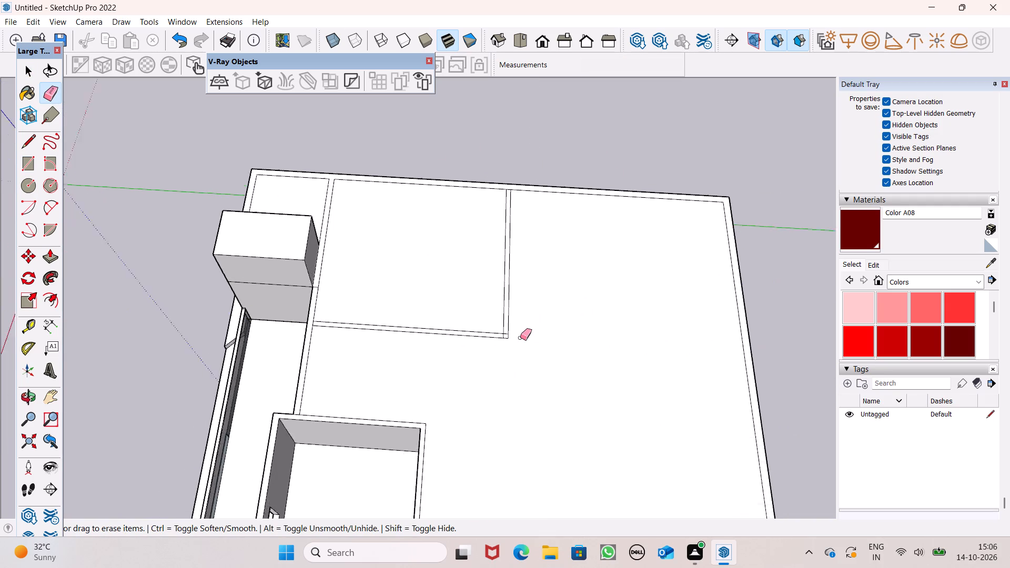
# Erase the short dividing edges inside the corner where the two 6" strips meet.
pyautogui.scroll(11, 520, 338)
pyautogui.moveTo(483, 347); pyautogui.dragTo(490, 340)
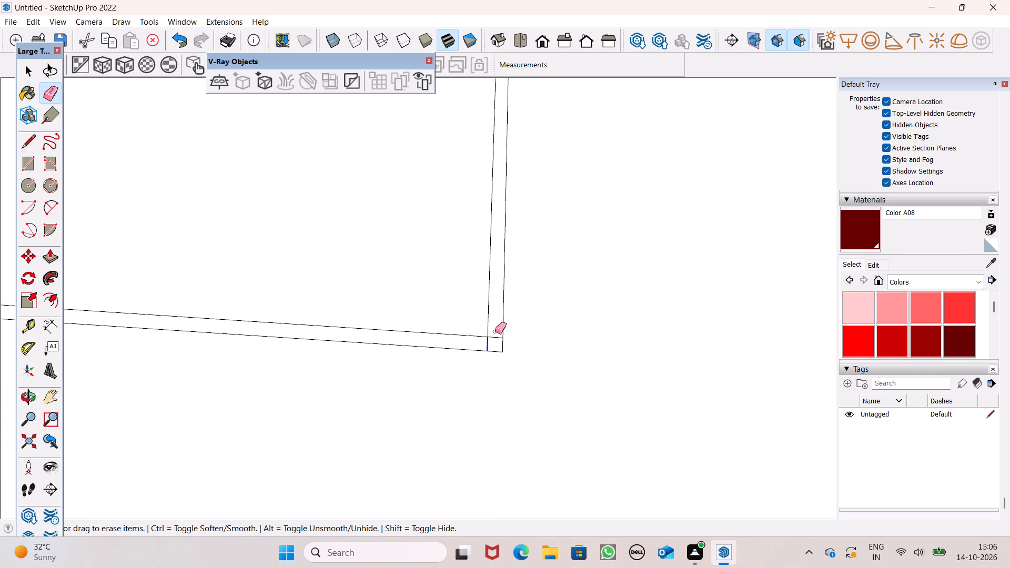
pyautogui.click(494, 339)
pyautogui.scroll(-11, 593, 442)
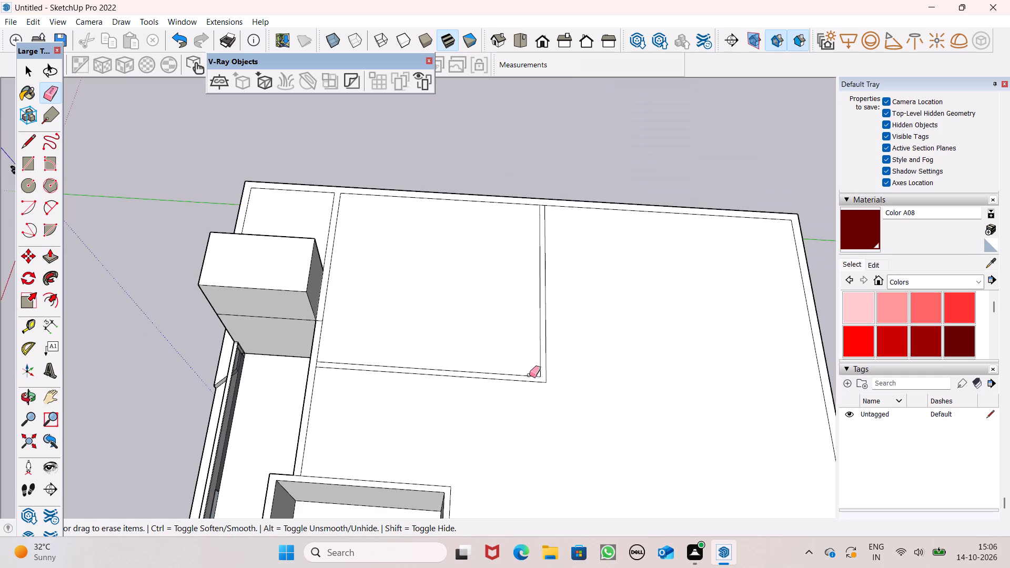
# Erase the short edge separating the perpendicular strip from the far wall's top.
pyautogui.scroll(4, 370, 334)
pyautogui.scroll(-3, 276, 188)
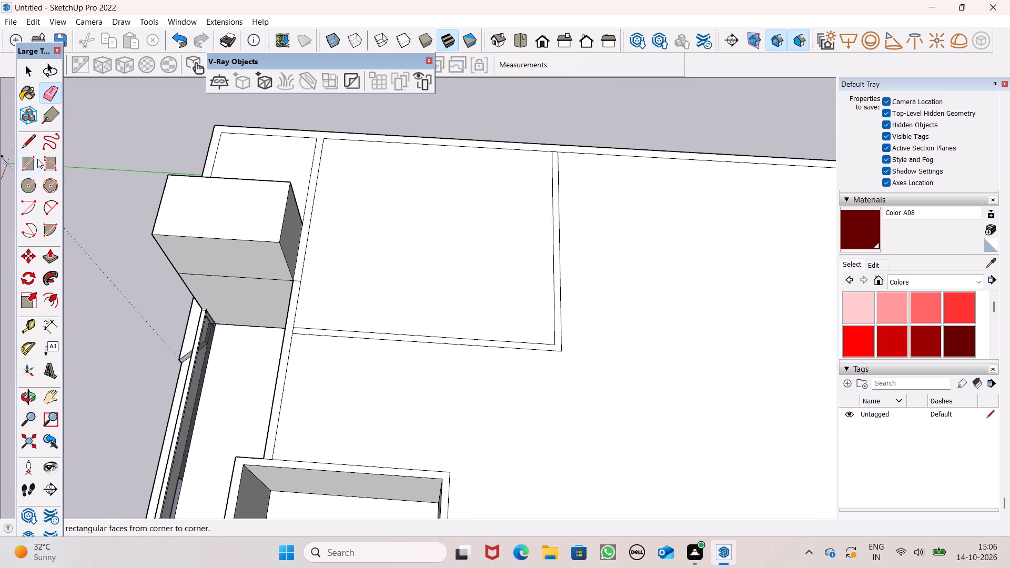
pyautogui.scroll(5, 549, 143)
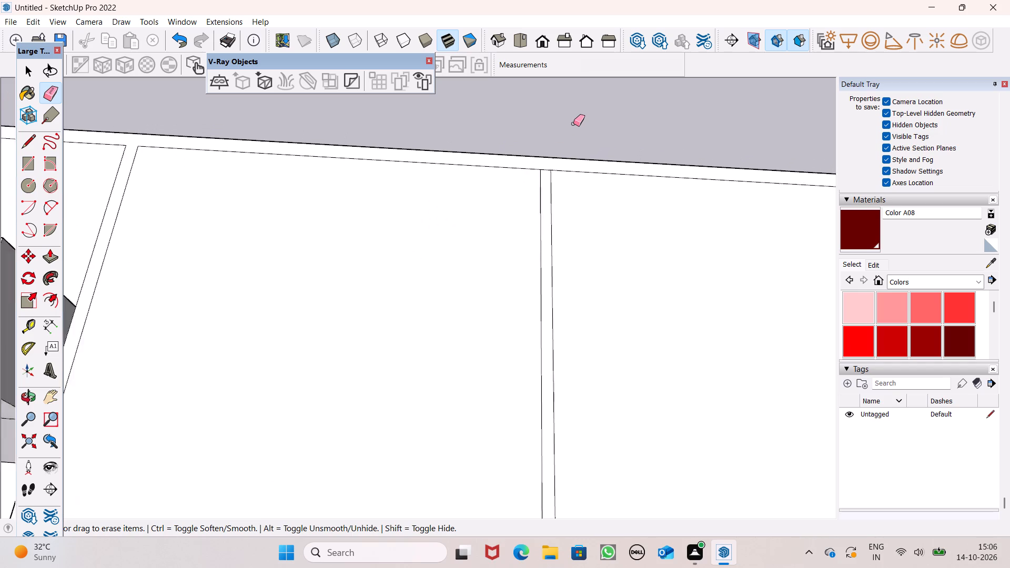
pyautogui.scroll(9, 573, 124)
pyautogui.scroll(-4, 528, 266)
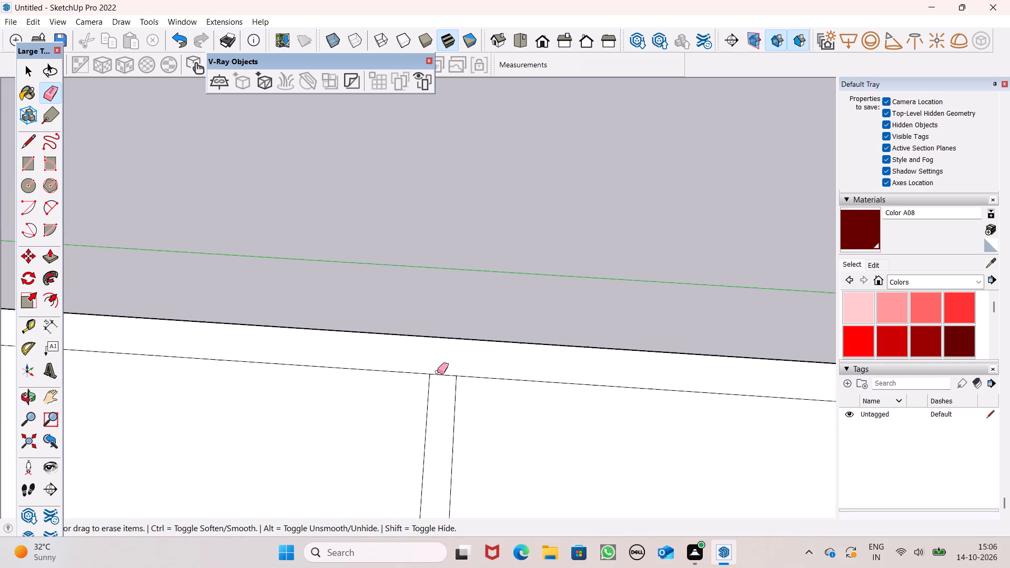
pyautogui.scroll(4, 437, 371)
pyautogui.moveTo(440, 371); pyautogui.dragTo(445, 377)
pyautogui.scroll(-11, 468, 289)
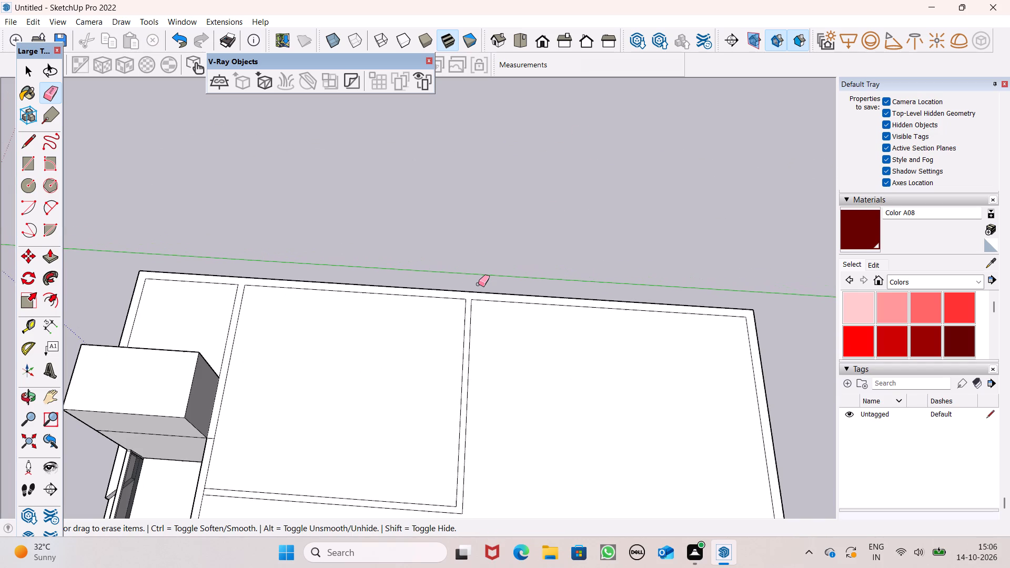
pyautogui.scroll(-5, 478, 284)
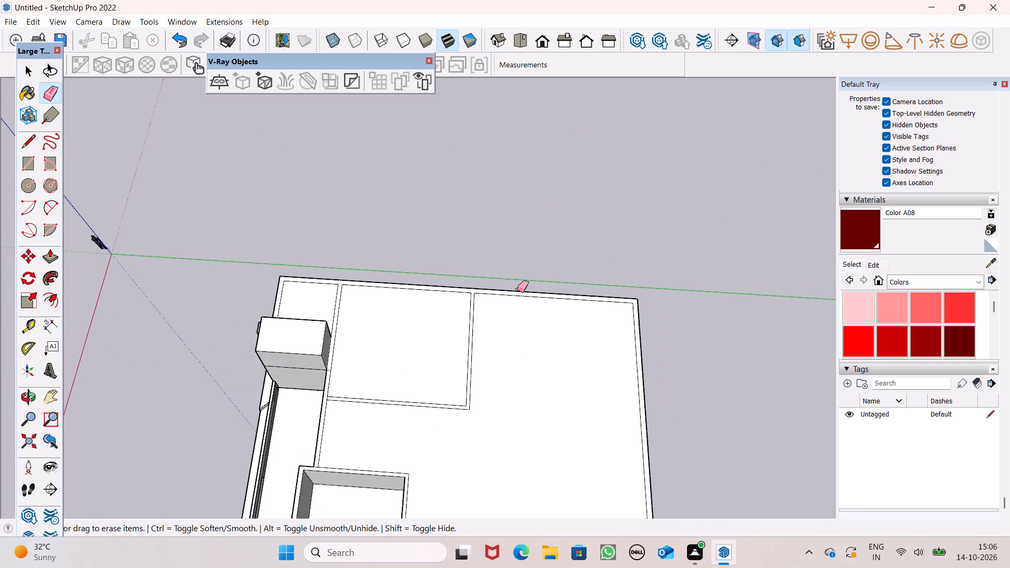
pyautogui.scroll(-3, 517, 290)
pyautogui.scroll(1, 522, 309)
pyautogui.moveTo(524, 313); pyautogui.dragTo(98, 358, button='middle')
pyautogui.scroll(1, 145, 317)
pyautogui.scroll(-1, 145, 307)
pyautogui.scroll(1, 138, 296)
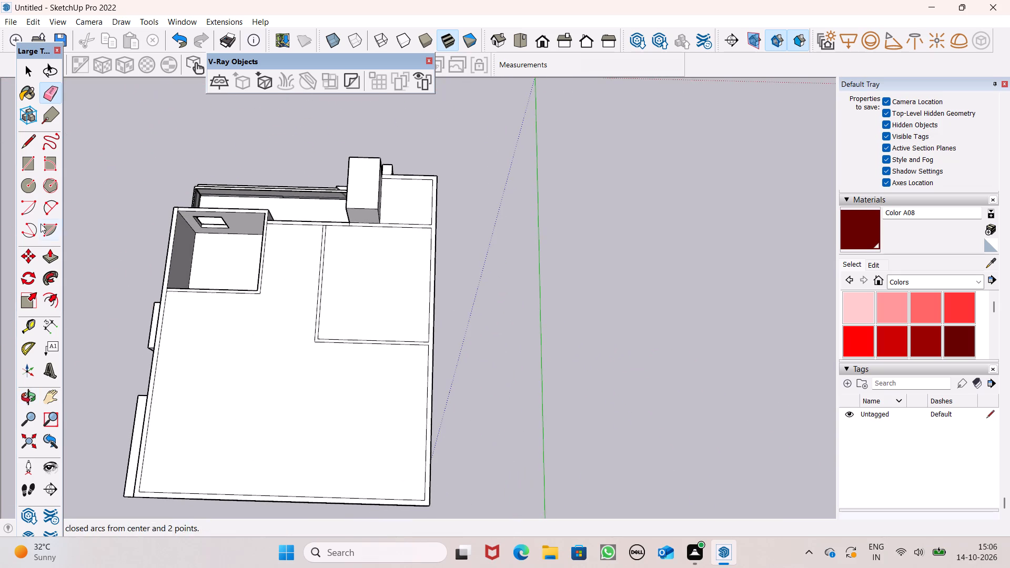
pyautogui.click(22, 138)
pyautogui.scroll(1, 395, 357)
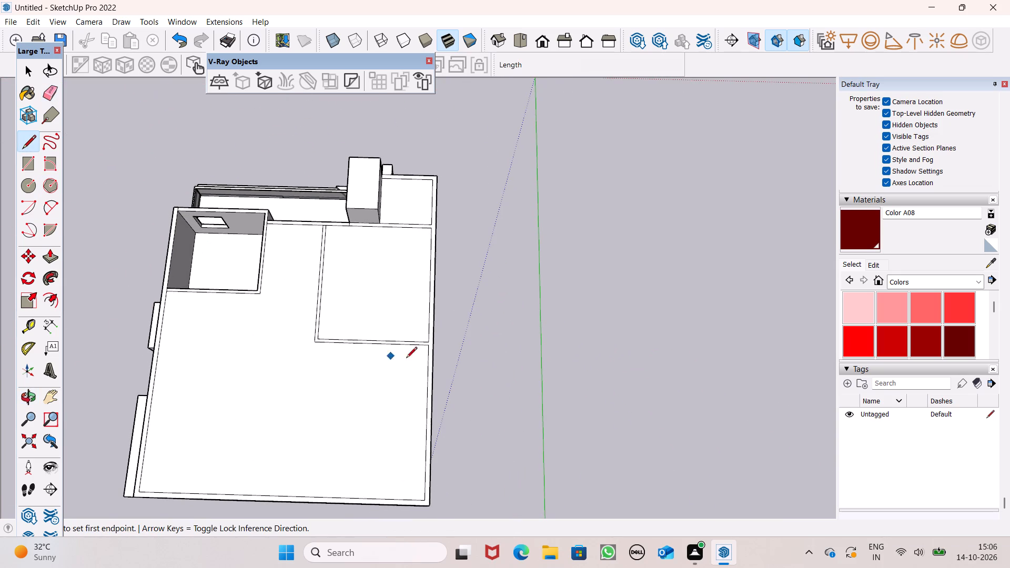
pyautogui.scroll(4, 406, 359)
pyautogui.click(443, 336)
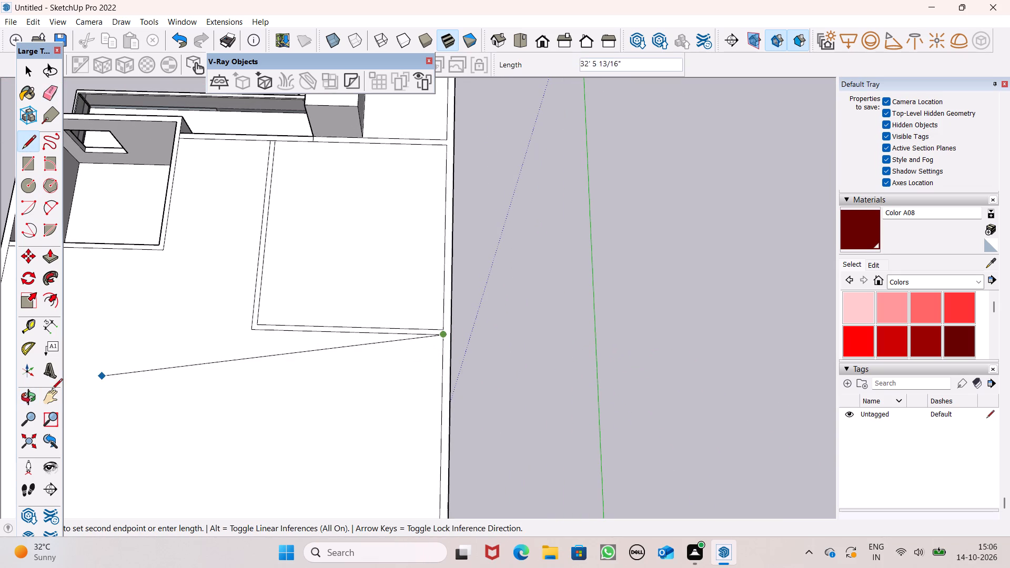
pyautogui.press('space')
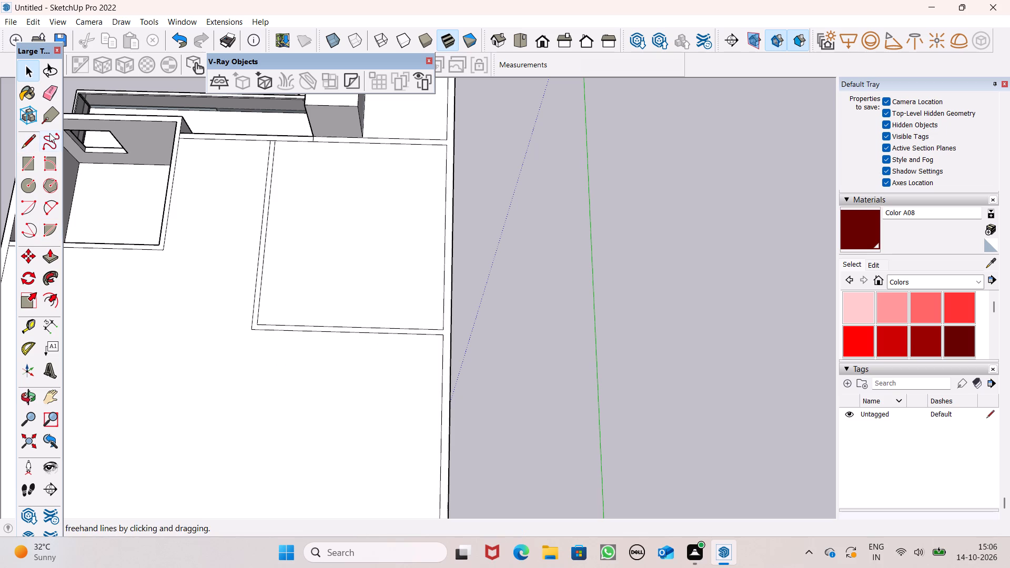
# Draw a 9" line across the far wall's top, continuing the cross strip's outer edge to the wall's outer edge.
pyautogui.click(24, 141)
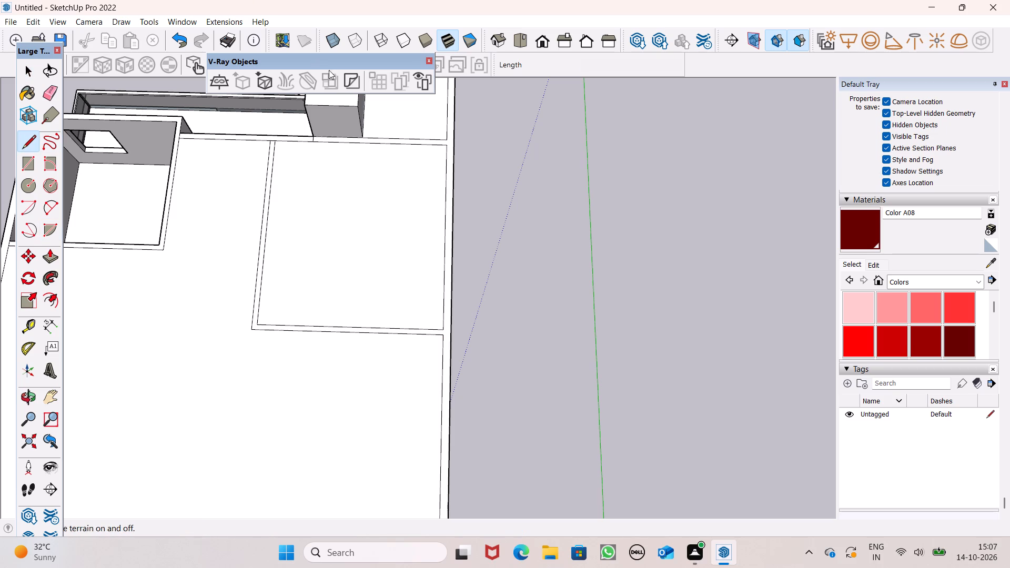
pyautogui.scroll(-3, 447, 231)
pyautogui.scroll(-1, 450, 307)
pyautogui.scroll(12, 450, 308)
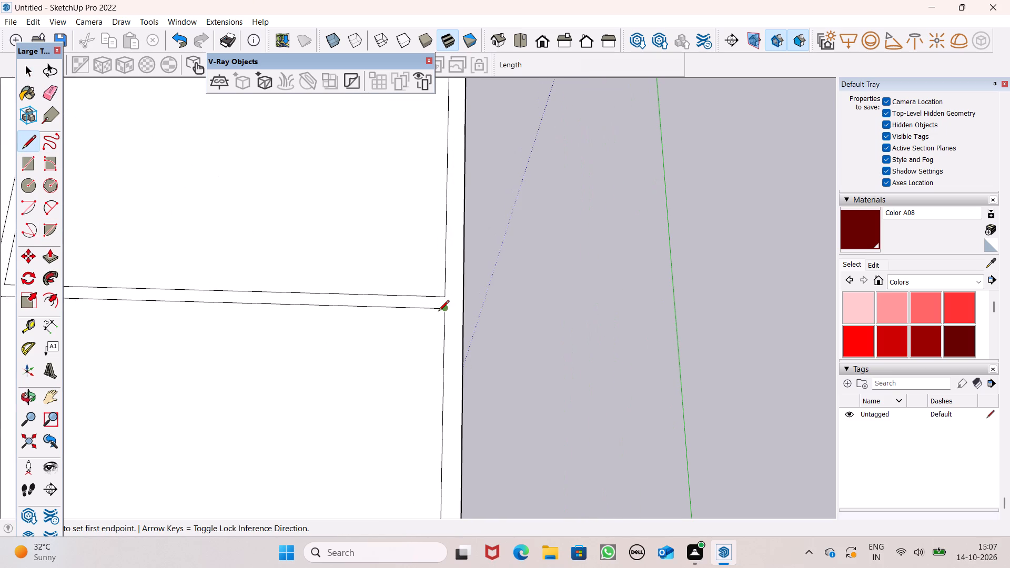
pyautogui.click(439, 312)
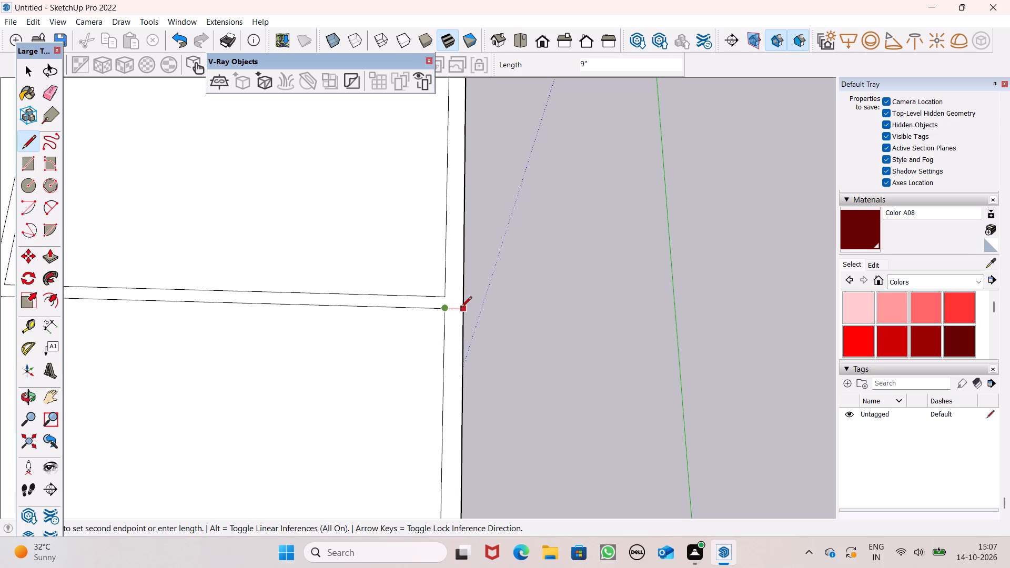
pyautogui.click(461, 308)
# Push/Pull the joined wall strips and the connected far wall section up 6'.
pyautogui.scroll(-7, 460, 343)
pyautogui.click(47, 260)
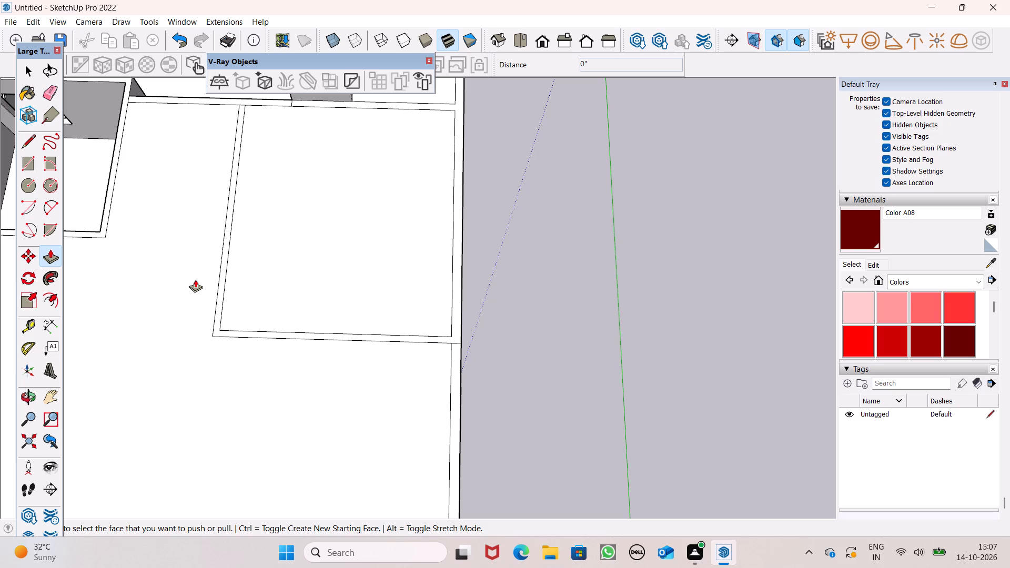
pyautogui.scroll(4, 349, 324)
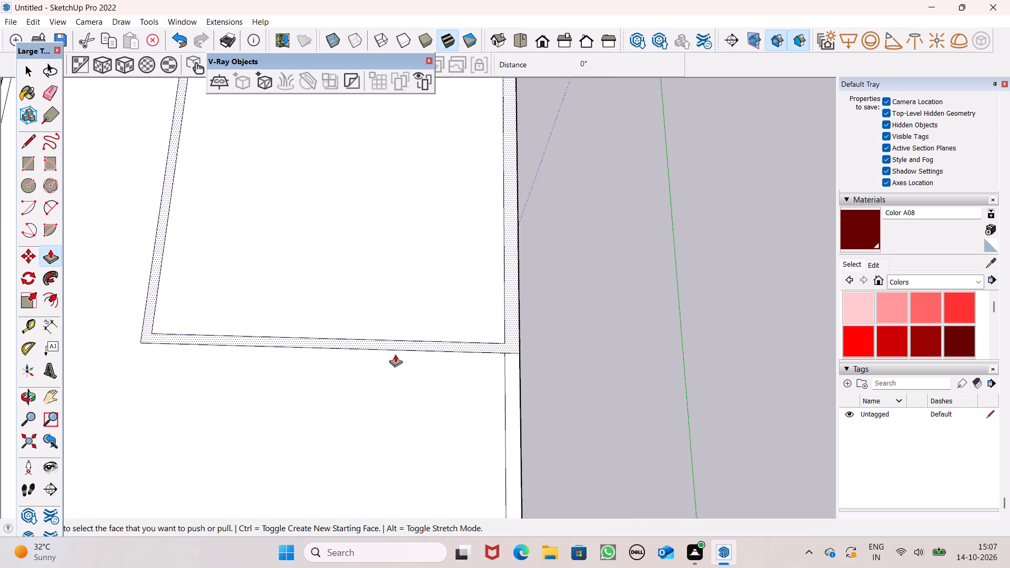
pyautogui.moveTo(401, 344); pyautogui.dragTo(379, 308)
pyautogui.write("6'")
pyautogui.press('Return')
pyautogui.scroll(1, 433, 333)
pyautogui.scroll(-1, 433, 334)
pyautogui.scroll(-8, 496, 321)
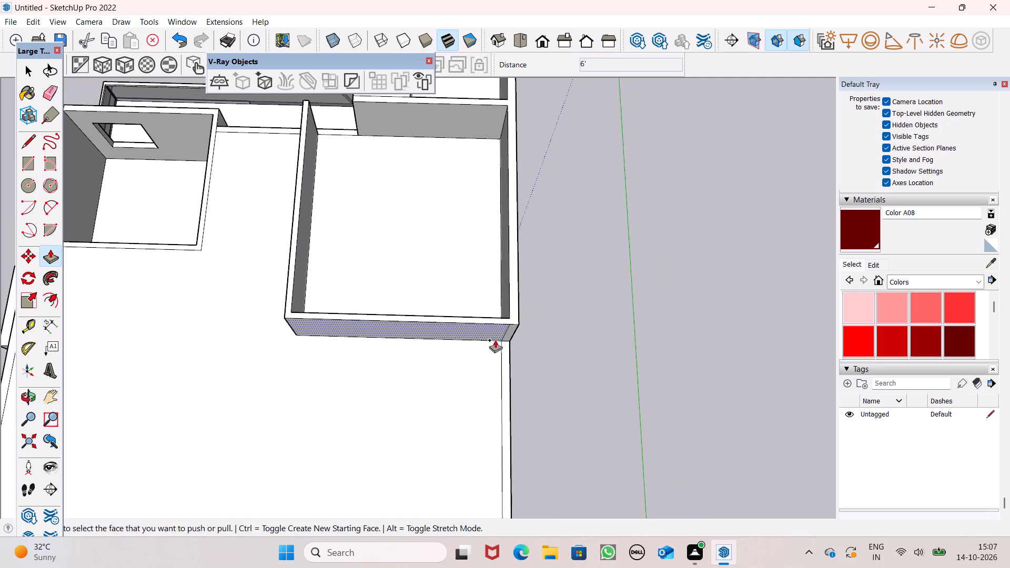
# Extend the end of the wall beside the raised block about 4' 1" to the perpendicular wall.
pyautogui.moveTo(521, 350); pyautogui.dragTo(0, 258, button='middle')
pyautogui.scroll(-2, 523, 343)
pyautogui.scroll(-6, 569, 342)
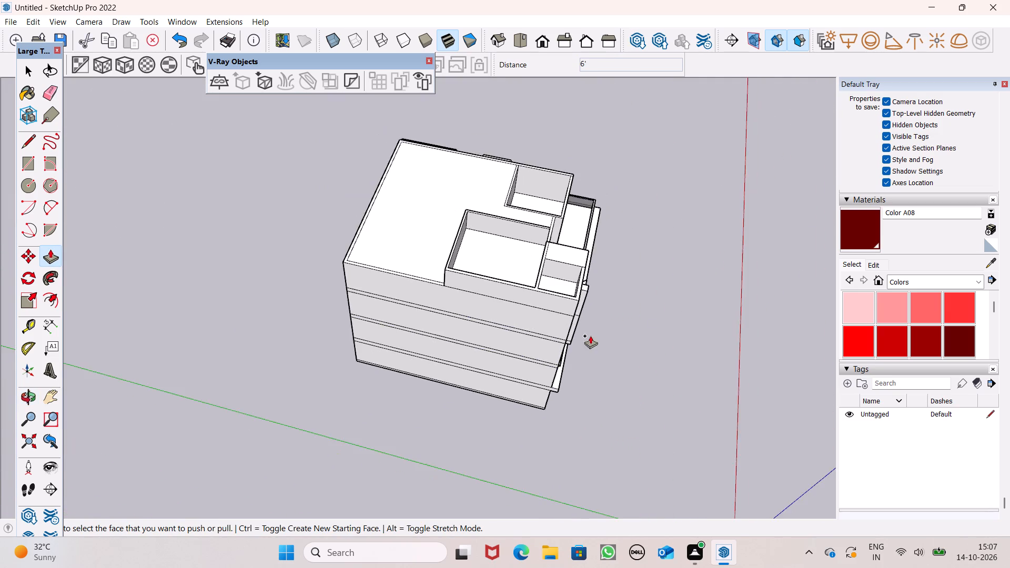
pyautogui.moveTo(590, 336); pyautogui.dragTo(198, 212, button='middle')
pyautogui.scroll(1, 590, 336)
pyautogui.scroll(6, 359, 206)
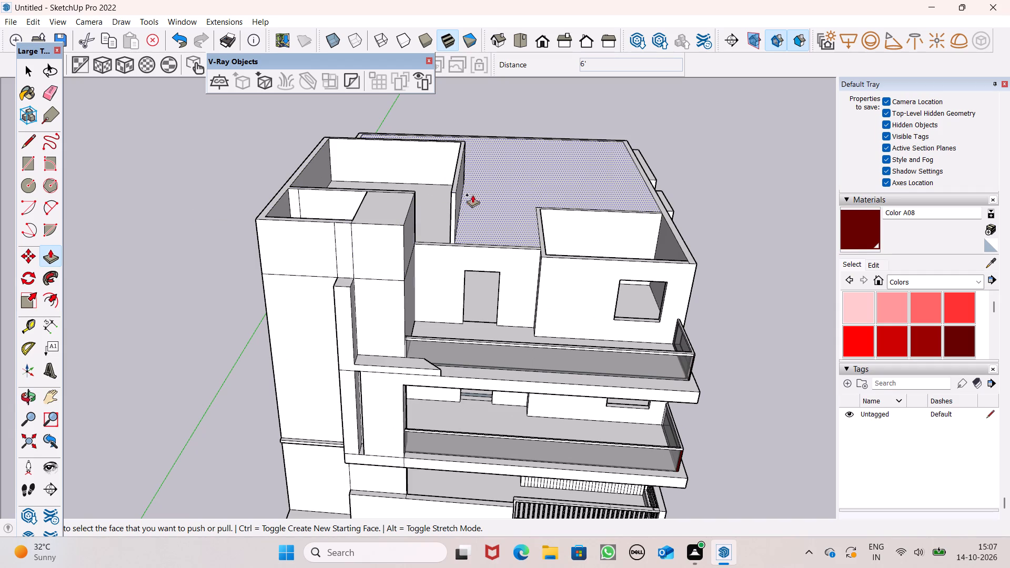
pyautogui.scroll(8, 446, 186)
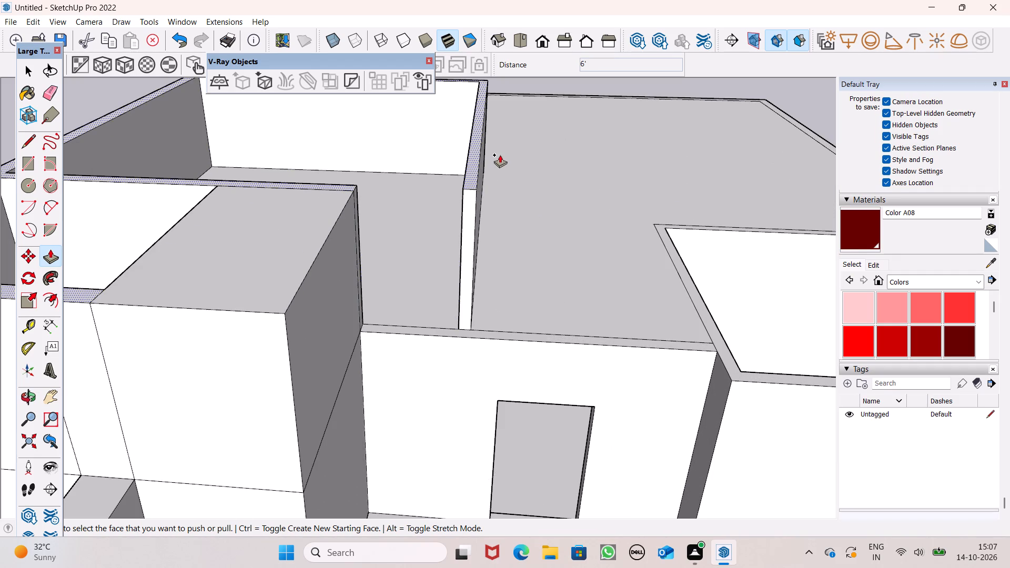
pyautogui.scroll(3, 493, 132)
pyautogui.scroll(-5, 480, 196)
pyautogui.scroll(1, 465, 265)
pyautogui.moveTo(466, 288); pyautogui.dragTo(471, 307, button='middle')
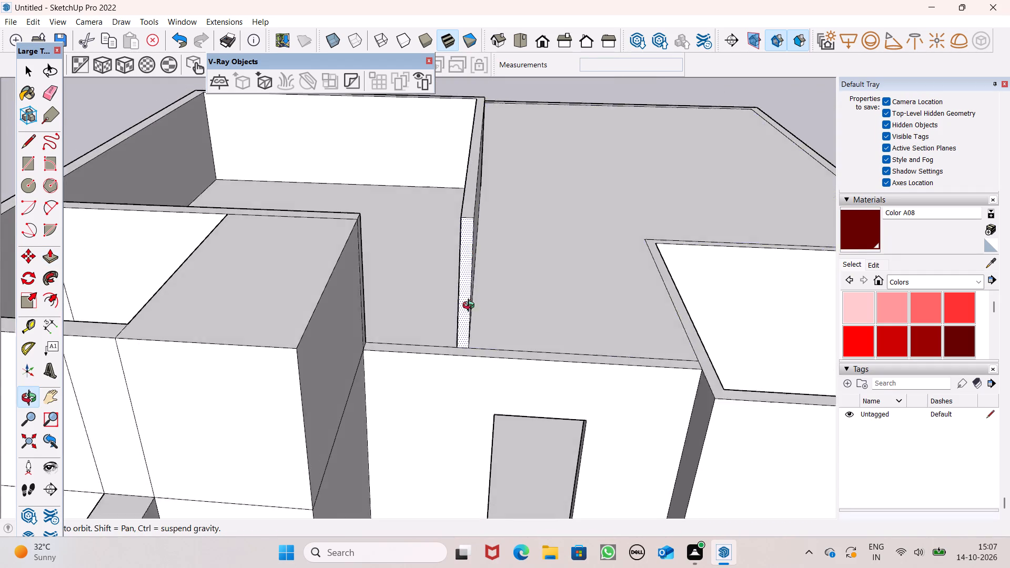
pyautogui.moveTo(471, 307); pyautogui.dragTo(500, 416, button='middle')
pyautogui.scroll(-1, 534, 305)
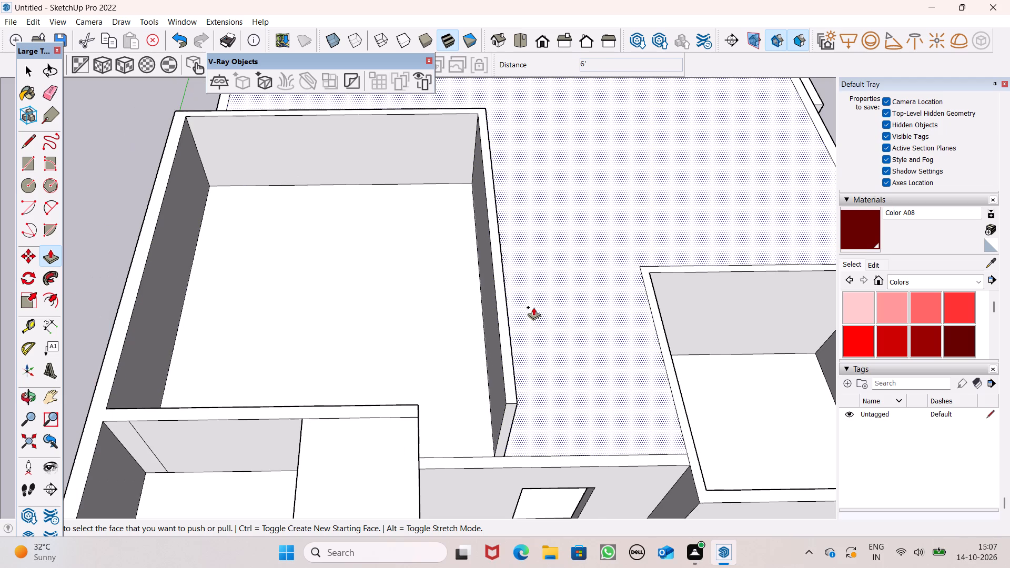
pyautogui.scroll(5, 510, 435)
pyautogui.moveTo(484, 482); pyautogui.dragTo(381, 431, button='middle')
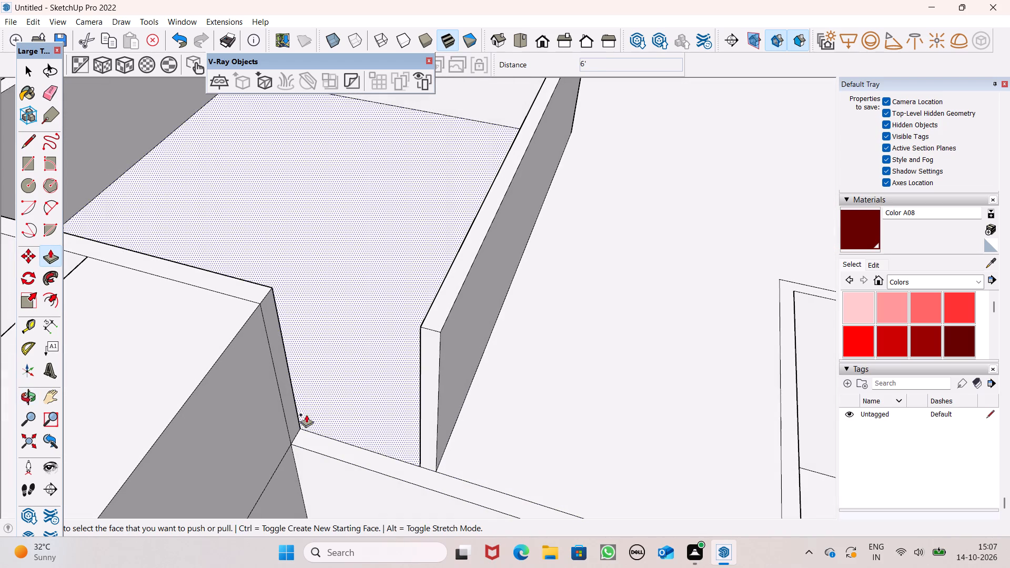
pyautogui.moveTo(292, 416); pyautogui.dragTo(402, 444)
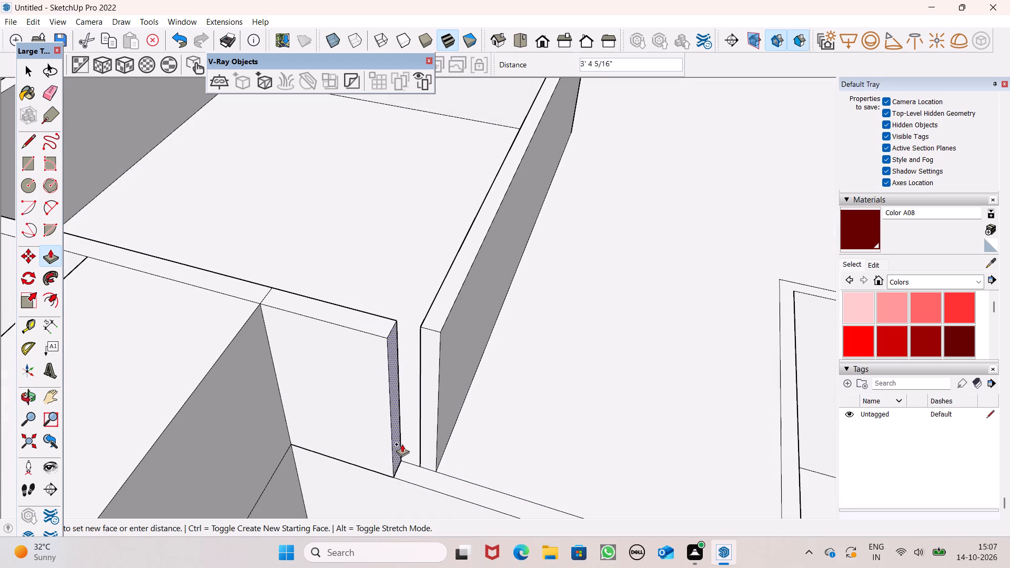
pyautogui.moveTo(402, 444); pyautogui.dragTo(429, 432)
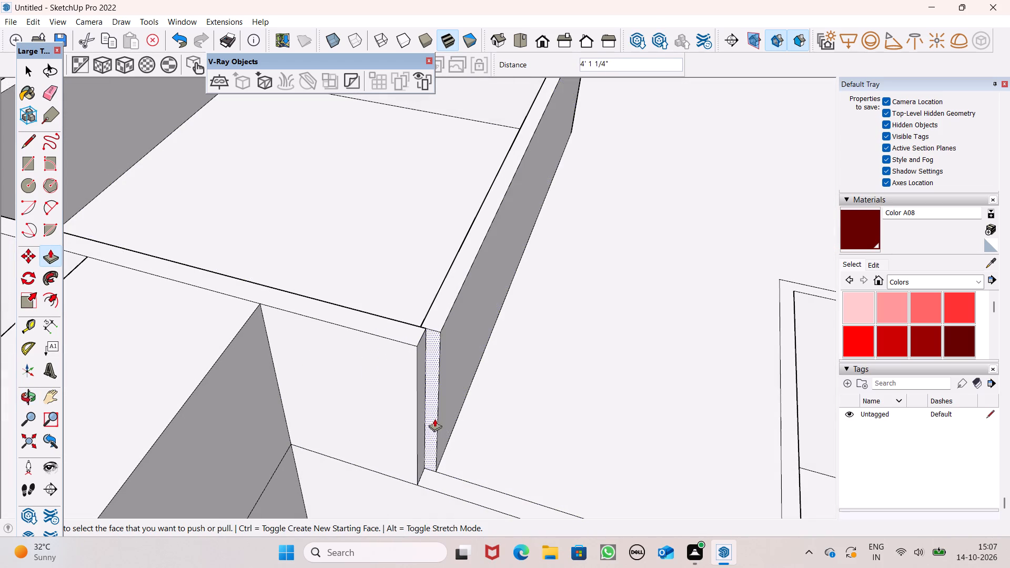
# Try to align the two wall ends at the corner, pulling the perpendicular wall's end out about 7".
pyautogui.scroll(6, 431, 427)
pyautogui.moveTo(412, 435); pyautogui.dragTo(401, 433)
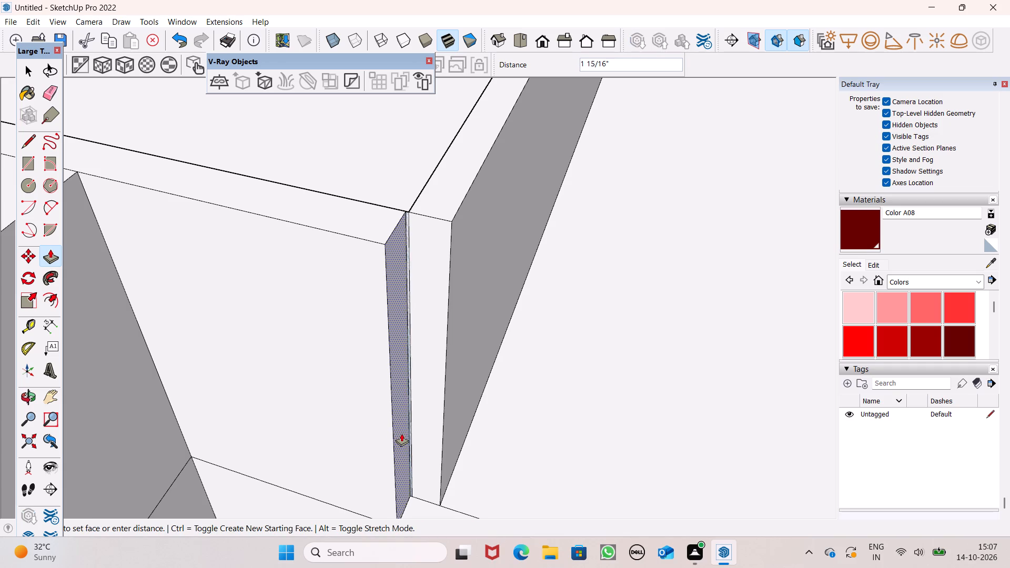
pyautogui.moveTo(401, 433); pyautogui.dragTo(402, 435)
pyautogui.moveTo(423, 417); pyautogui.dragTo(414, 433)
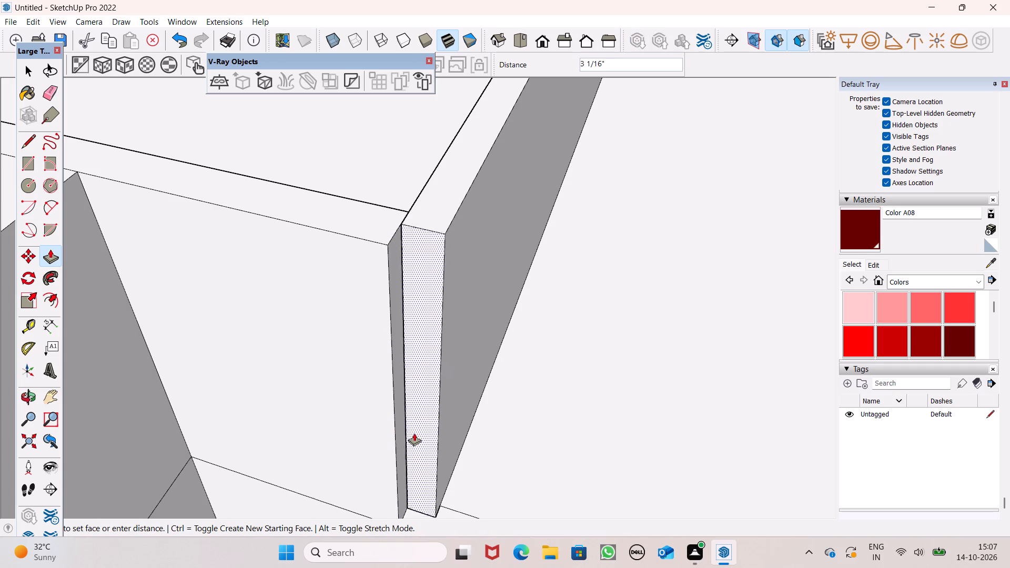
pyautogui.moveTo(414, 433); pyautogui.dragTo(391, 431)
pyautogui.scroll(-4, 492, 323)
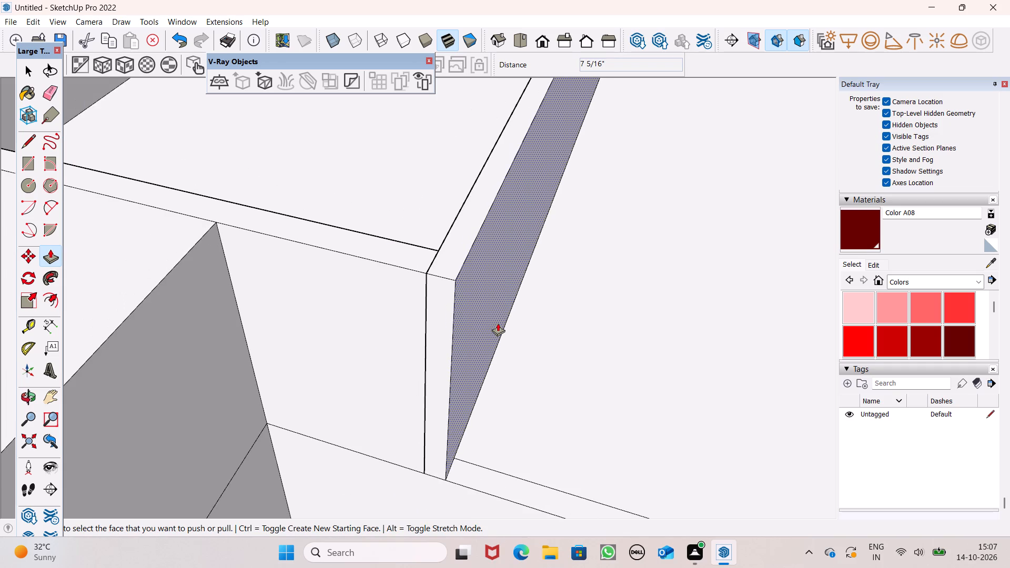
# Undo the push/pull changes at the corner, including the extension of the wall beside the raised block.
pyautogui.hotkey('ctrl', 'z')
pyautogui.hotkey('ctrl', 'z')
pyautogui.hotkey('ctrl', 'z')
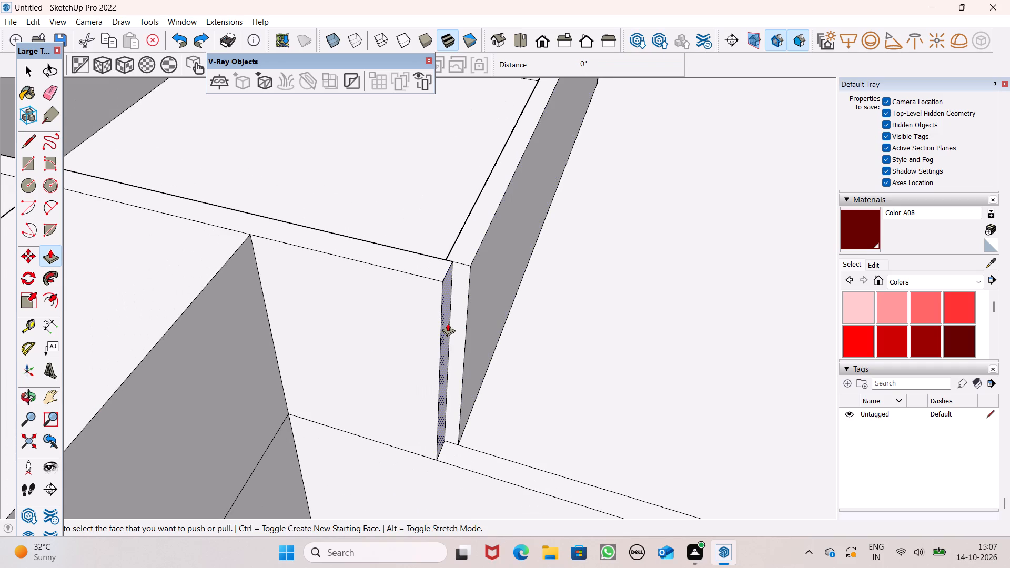
# Pull the perpendicular wall's free end across the doorway wall's top to its outer edge.
pyautogui.moveTo(449, 378); pyautogui.dragTo(444, 398)
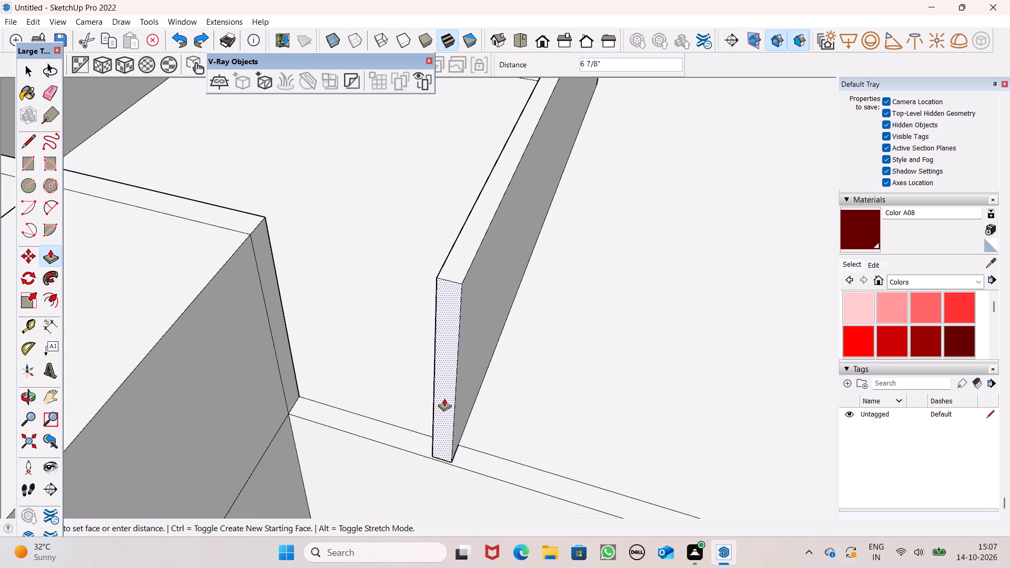
pyautogui.moveTo(444, 398); pyautogui.dragTo(448, 391)
pyautogui.moveTo(464, 467); pyautogui.dragTo(534, 391, button='middle')
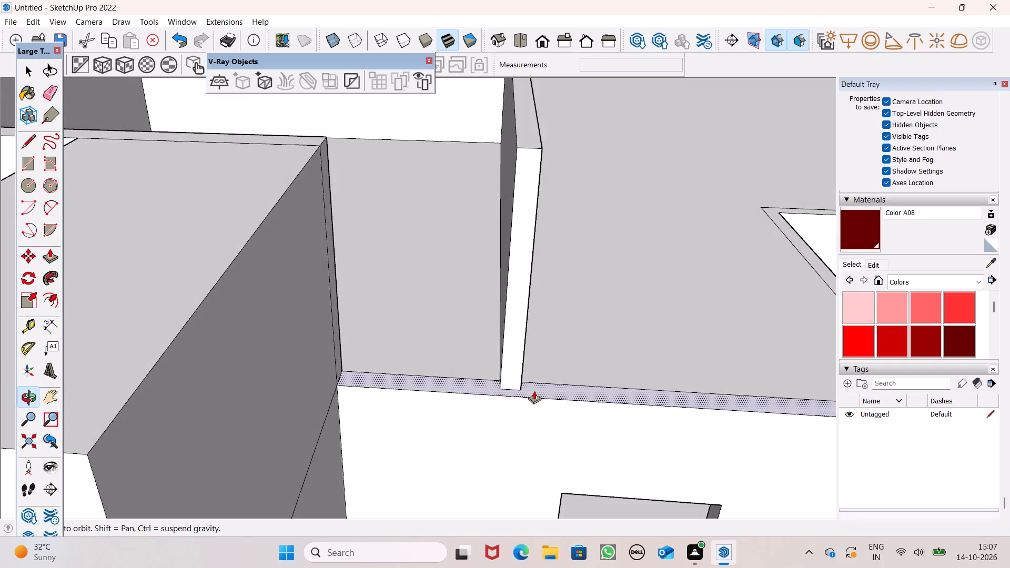
pyautogui.moveTo(534, 391); pyautogui.dragTo(534, 394, button='middle')
pyautogui.scroll(6, 529, 389)
pyautogui.moveTo(495, 368); pyautogui.dragTo(536, 401)
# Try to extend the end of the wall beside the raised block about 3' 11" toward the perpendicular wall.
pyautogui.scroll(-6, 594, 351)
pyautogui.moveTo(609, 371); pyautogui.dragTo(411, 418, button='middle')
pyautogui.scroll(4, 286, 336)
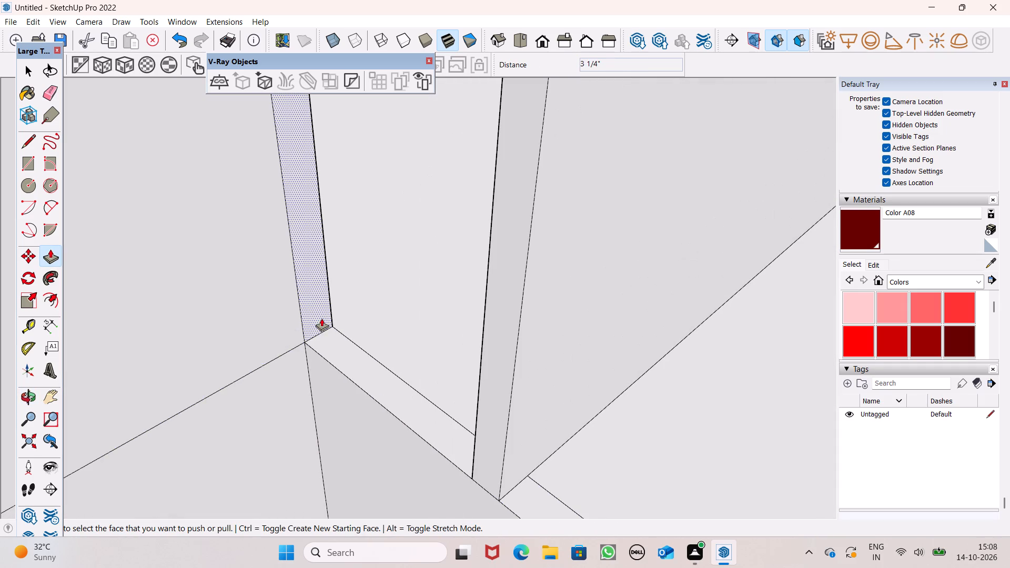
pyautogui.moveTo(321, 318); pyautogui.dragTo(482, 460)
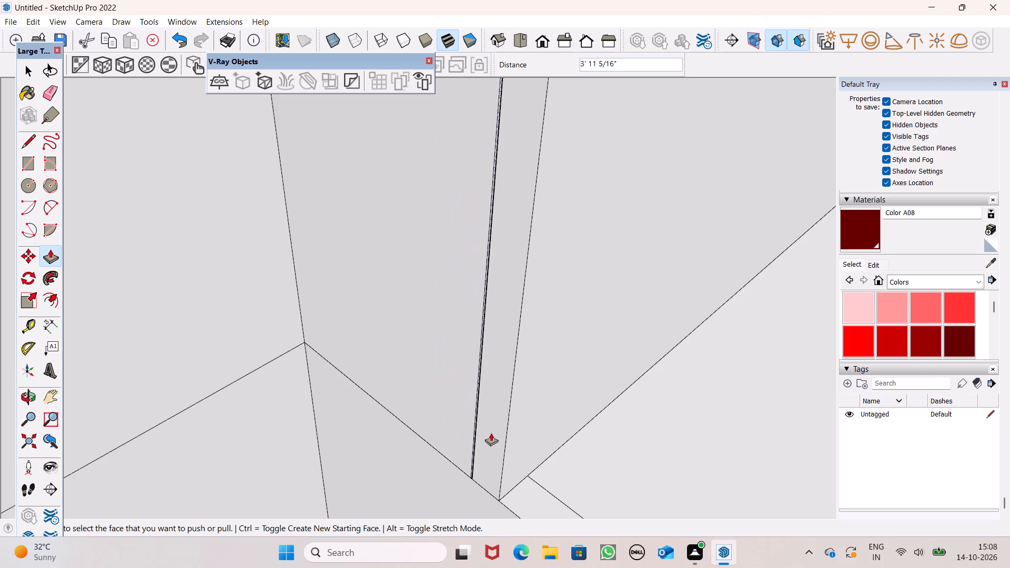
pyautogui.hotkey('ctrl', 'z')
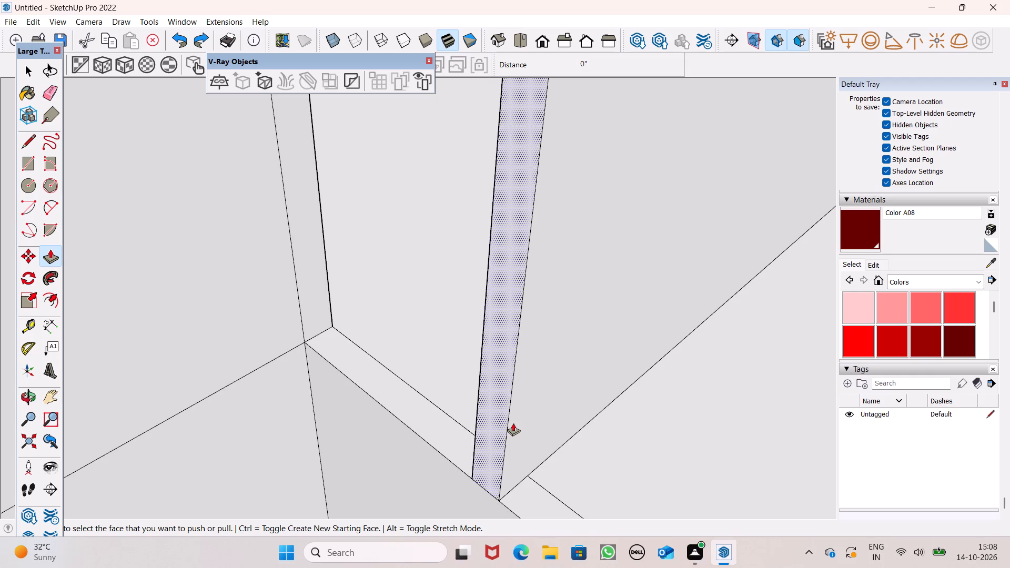
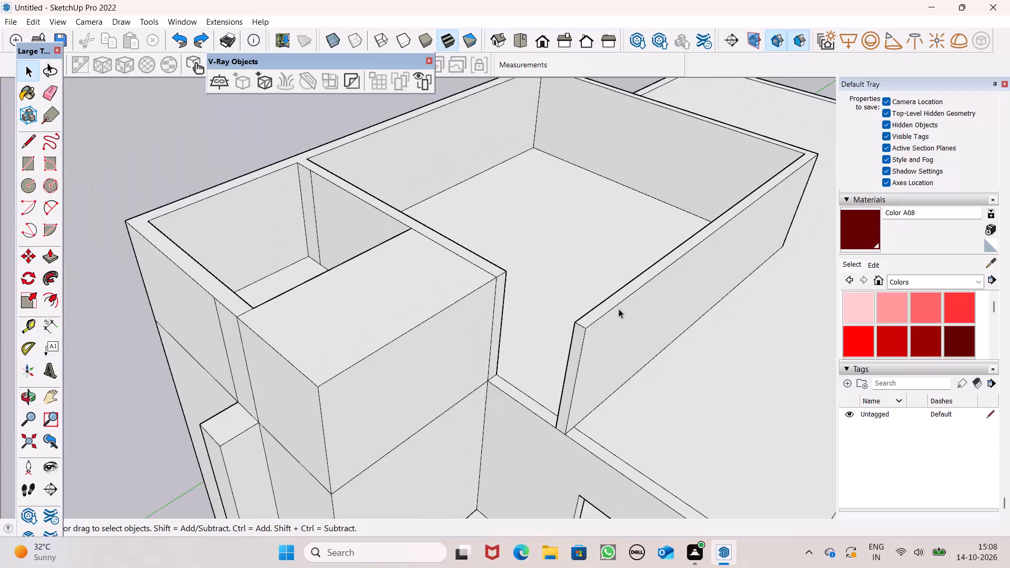
# Pull the end of the wall beside the raised block about 3' 11 5/8" across the gap to meet the perpendicular wall's outer face.
pyautogui.moveTo(616, 310); pyautogui.dragTo(526, 296, button='middle')
pyautogui.scroll(1, 551, 303)
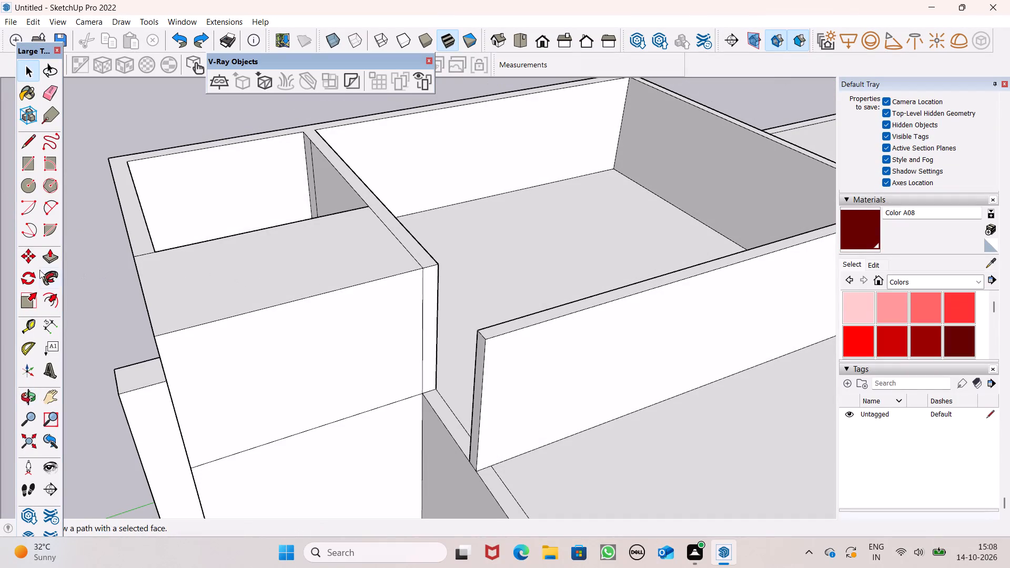
pyautogui.click(46, 266)
pyautogui.scroll(3, 431, 330)
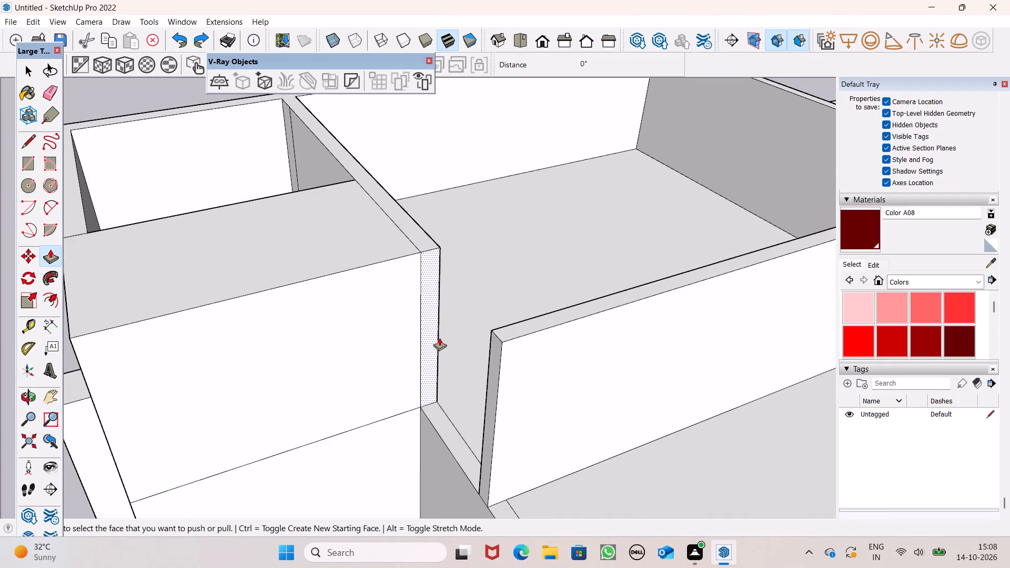
pyautogui.scroll(-1, 436, 356)
pyautogui.moveTo(460, 424); pyautogui.dragTo(561, 499, button='middle')
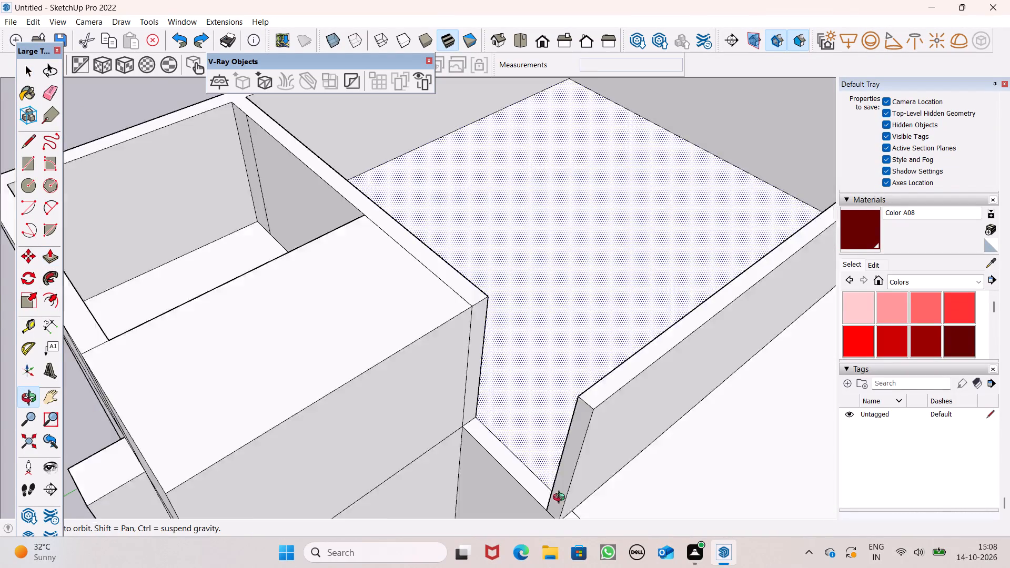
pyautogui.moveTo(561, 499); pyautogui.dragTo(568, 494, button='middle')
pyautogui.scroll(4, 561, 457)
pyautogui.moveTo(478, 398); pyautogui.dragTo(578, 461)
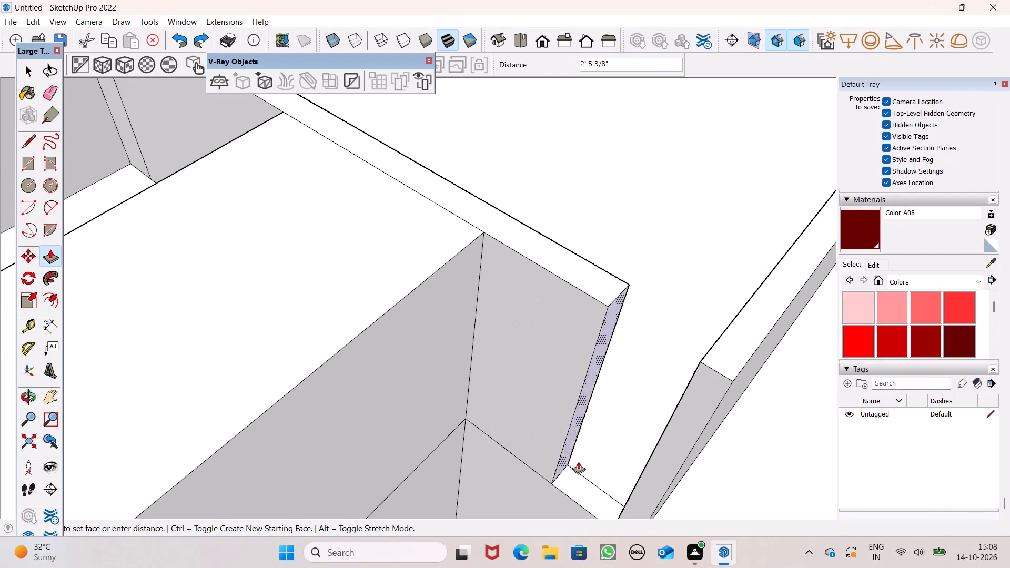
pyautogui.moveTo(578, 461); pyautogui.dragTo(639, 481)
pyautogui.scroll(-4, 659, 391)
pyautogui.moveTo(693, 437); pyautogui.dragTo(715, 417, button='middle')
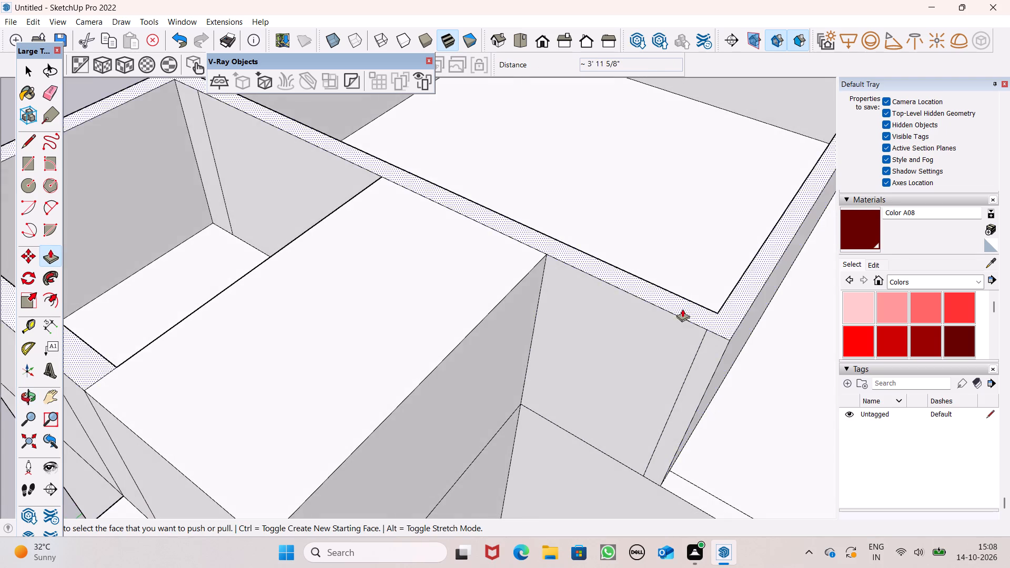
pyautogui.scroll(-6, 683, 307)
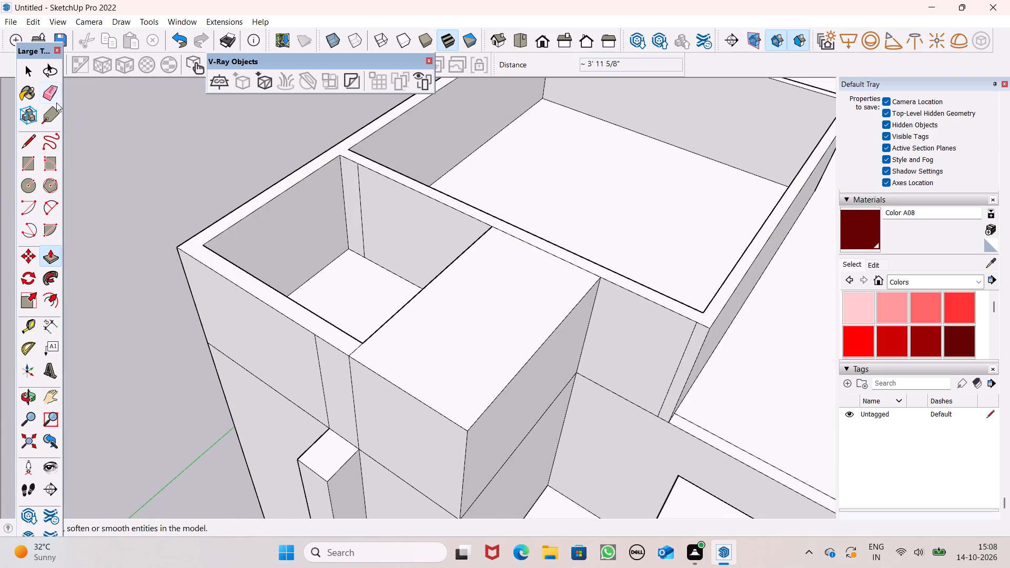
# Erase the leftover vertical seam edge where the two roof-level walls join at the corner.
pyautogui.click(54, 99)
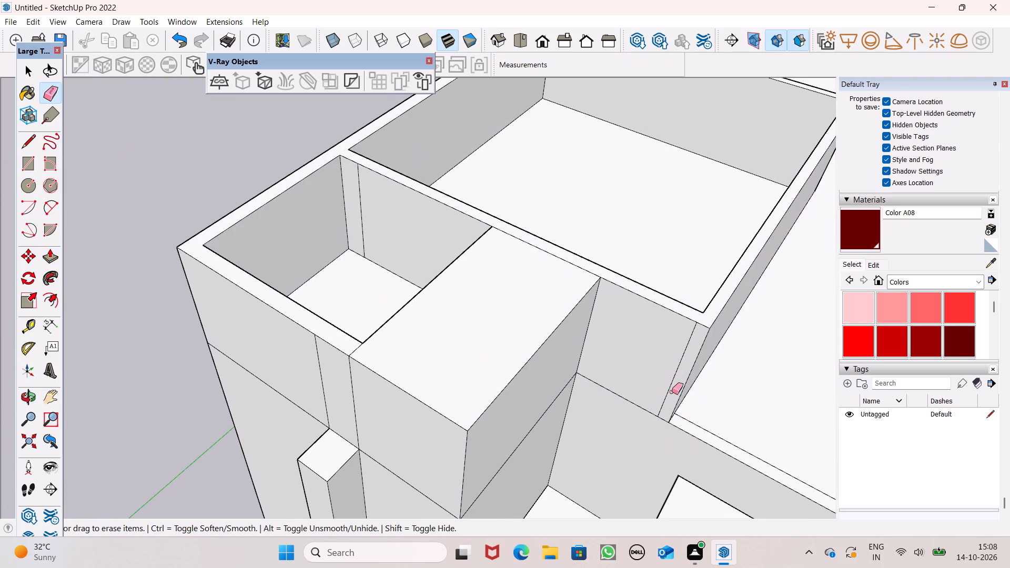
pyautogui.moveTo(672, 391); pyautogui.dragTo(649, 387)
pyautogui.scroll(-2, 592, 401)
pyautogui.press('space')
# Examine the joined roof-level walls, the raised block and the balcony facade from several sides.
pyautogui.scroll(-1, 580, 414)
pyautogui.moveTo(600, 446); pyautogui.dragTo(611, 426, button='middle')
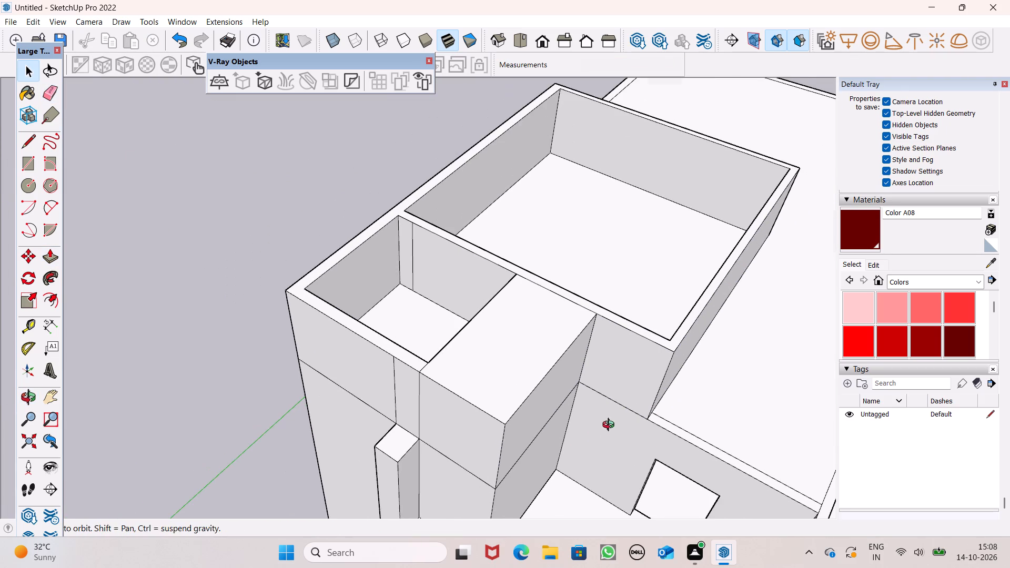
pyautogui.moveTo(611, 426); pyautogui.dragTo(672, 360, button='middle')
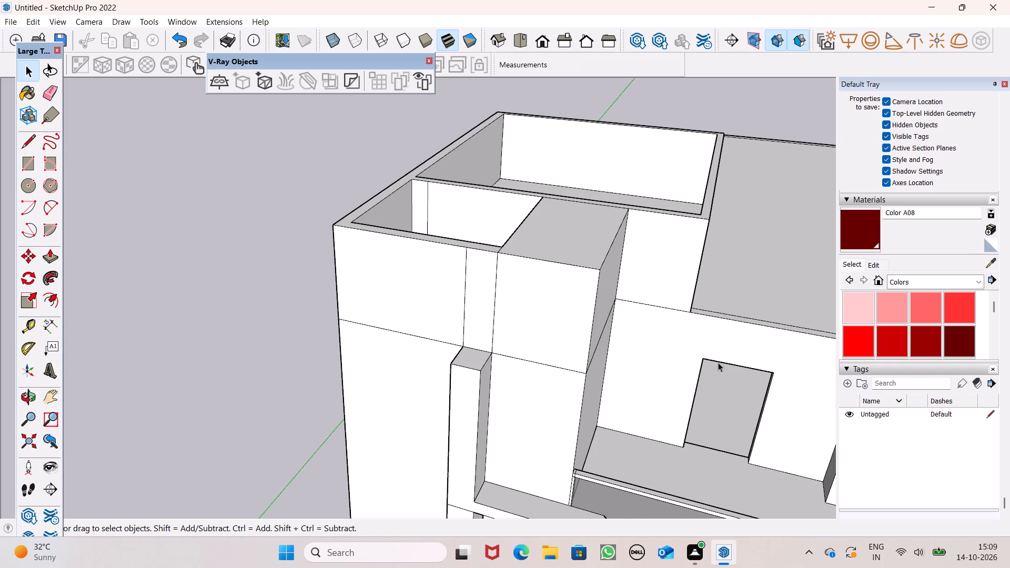
pyautogui.scroll(-1, 696, 398)
pyautogui.scroll(-1, 628, 356)
pyautogui.scroll(1, 623, 368)
pyautogui.scroll(-1, 623, 369)
pyautogui.scroll(-4, 676, 322)
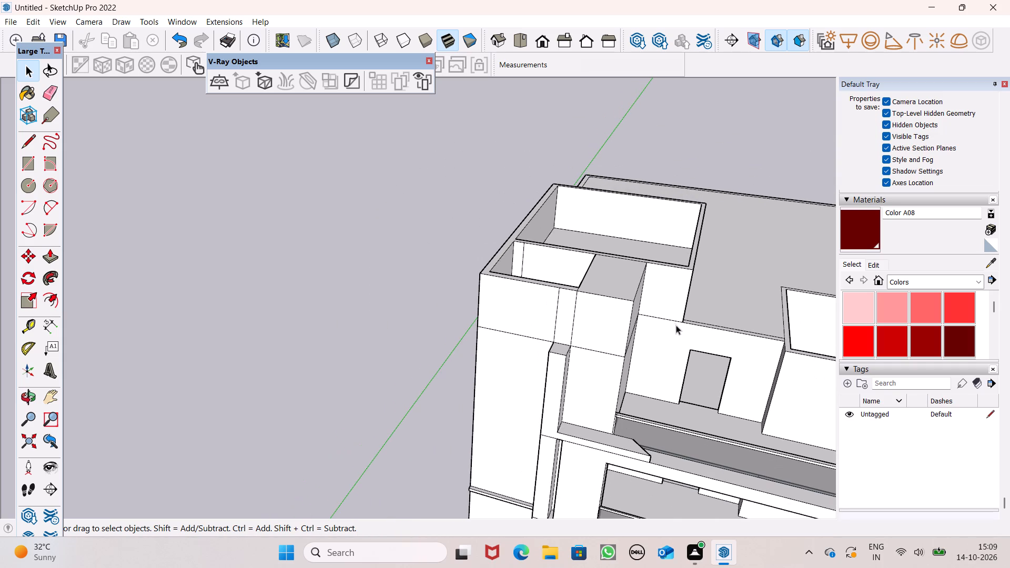
pyautogui.scroll(-5, 676, 325)
pyautogui.scroll(-3, 734, 334)
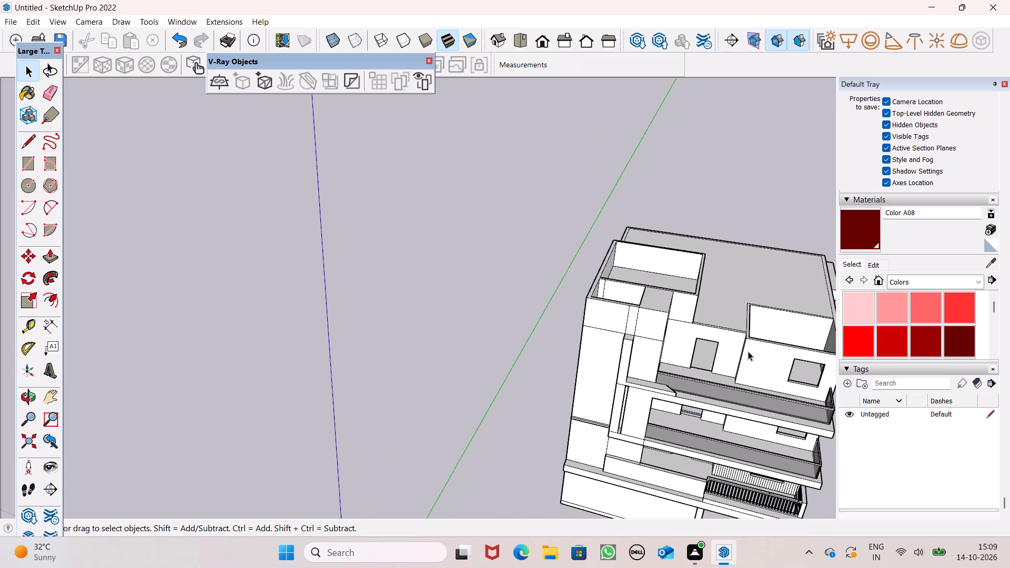
pyautogui.moveTo(775, 374); pyautogui.dragTo(617, 317, button='middle')
pyautogui.scroll(7, 696, 370)
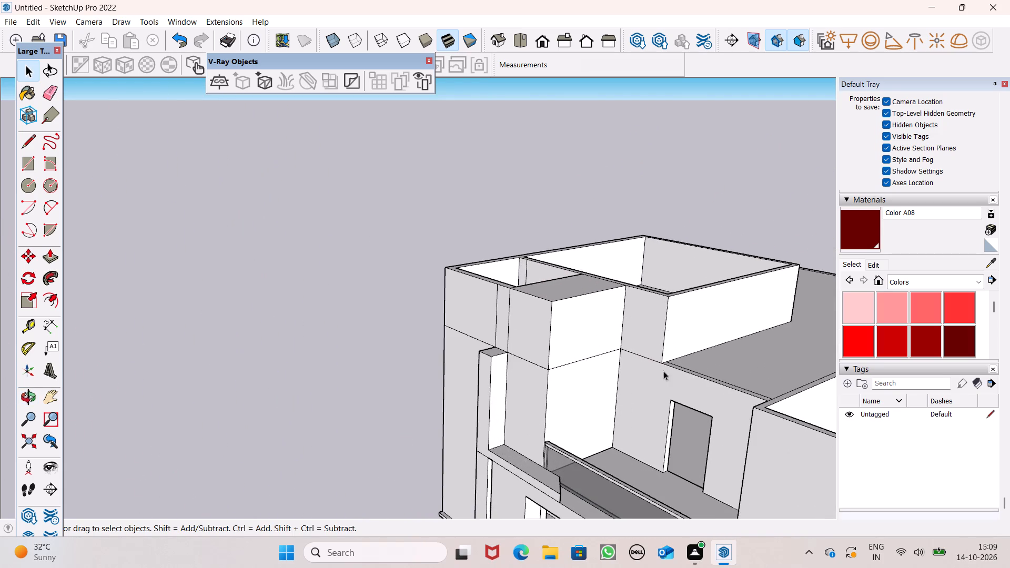
pyautogui.scroll(1, 654, 381)
pyautogui.scroll(-4, 654, 381)
pyautogui.scroll(5, 662, 384)
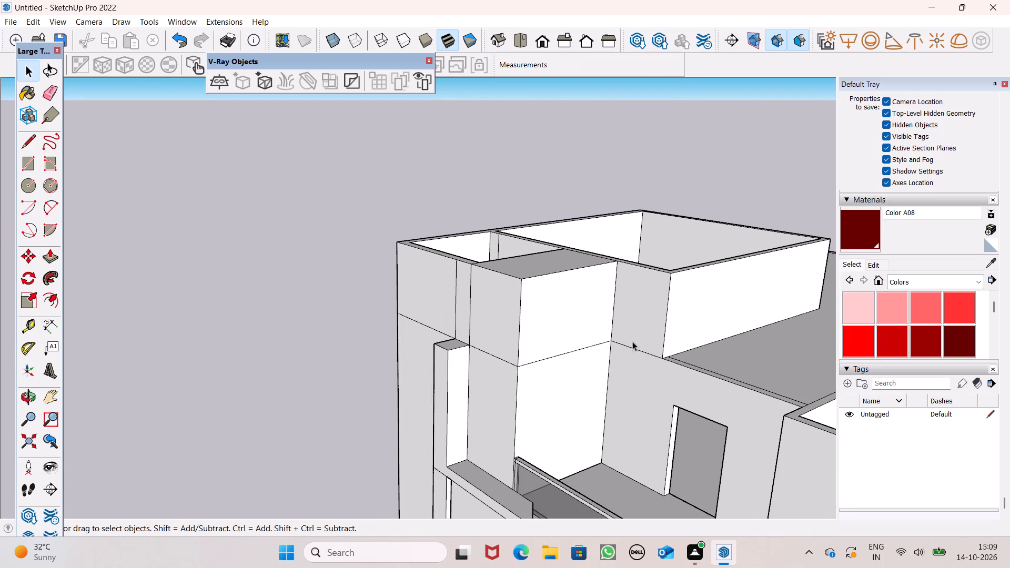
pyautogui.scroll(-5, 636, 322)
pyautogui.scroll(3, 730, 348)
pyautogui.scroll(-6, 676, 321)
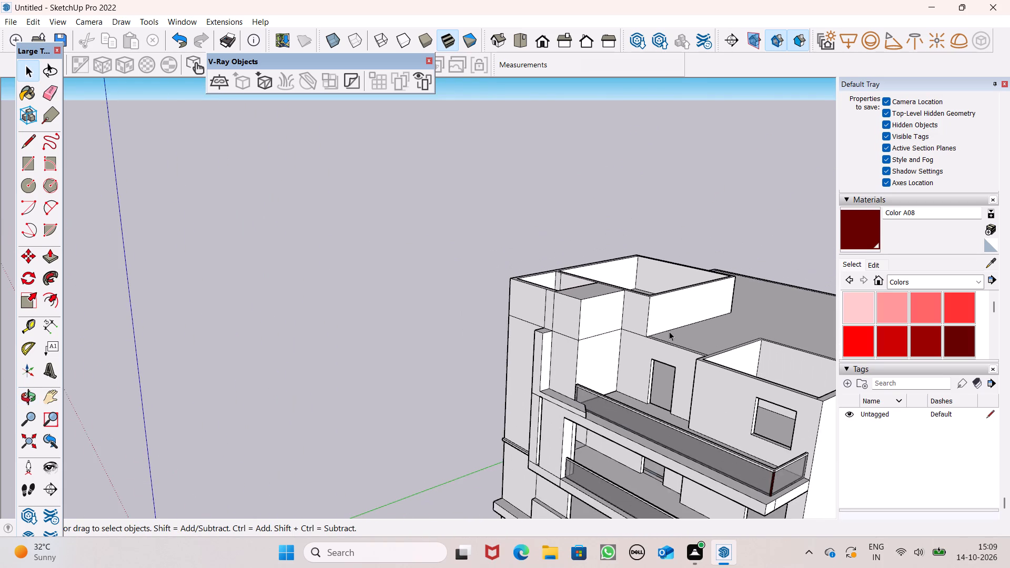
pyautogui.scroll(-8, 666, 338)
pyautogui.moveTo(694, 342); pyautogui.dragTo(712, 476, button='middle')
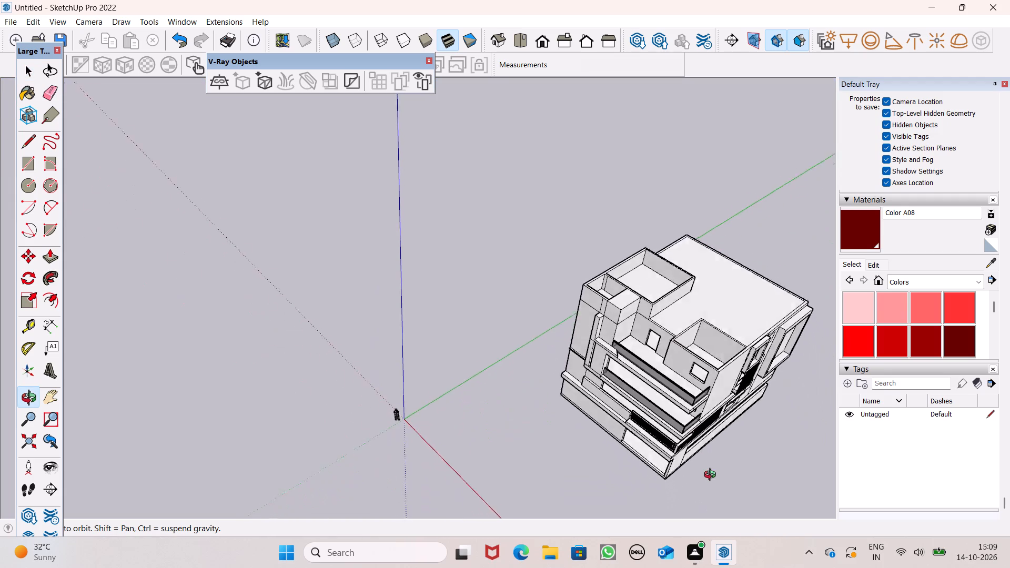
pyautogui.moveTo(712, 476); pyautogui.dragTo(757, 380, button='middle')
pyautogui.scroll(7, 673, 317)
pyautogui.scroll(1, 617, 307)
pyautogui.scroll(-1, 617, 307)
pyautogui.scroll(3, 617, 307)
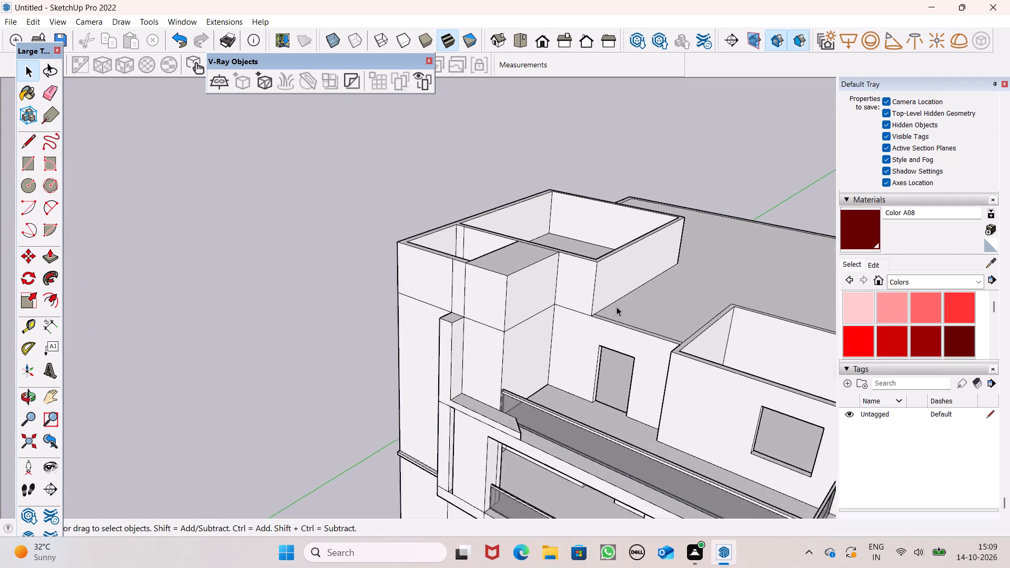
pyautogui.scroll(2, 617, 307)
pyautogui.moveTo(635, 333); pyautogui.dragTo(747, 313, button='middle')
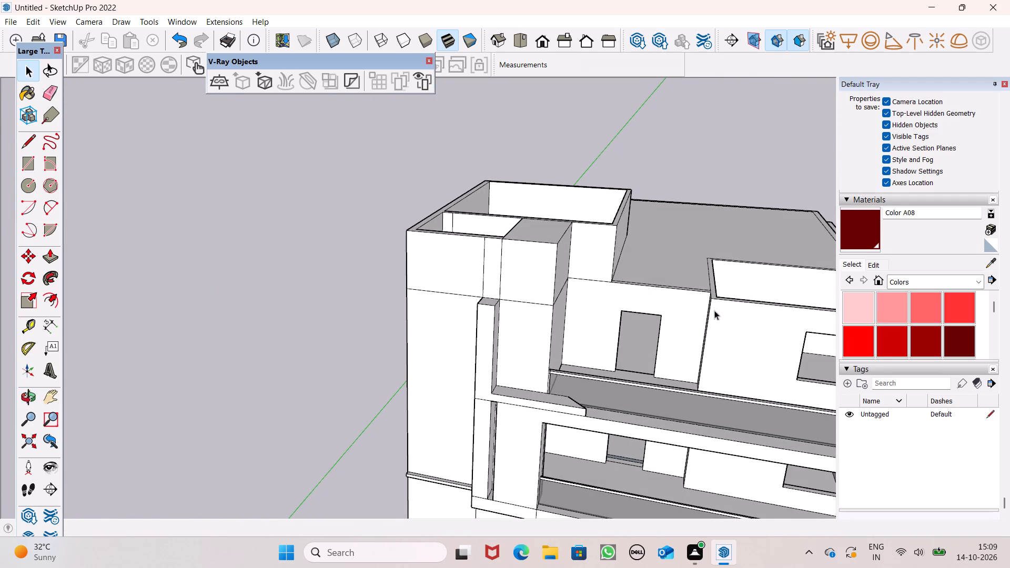
pyautogui.scroll(-10, 722, 290)
pyautogui.moveTo(769, 349); pyautogui.dragTo(759, 452, button='middle')
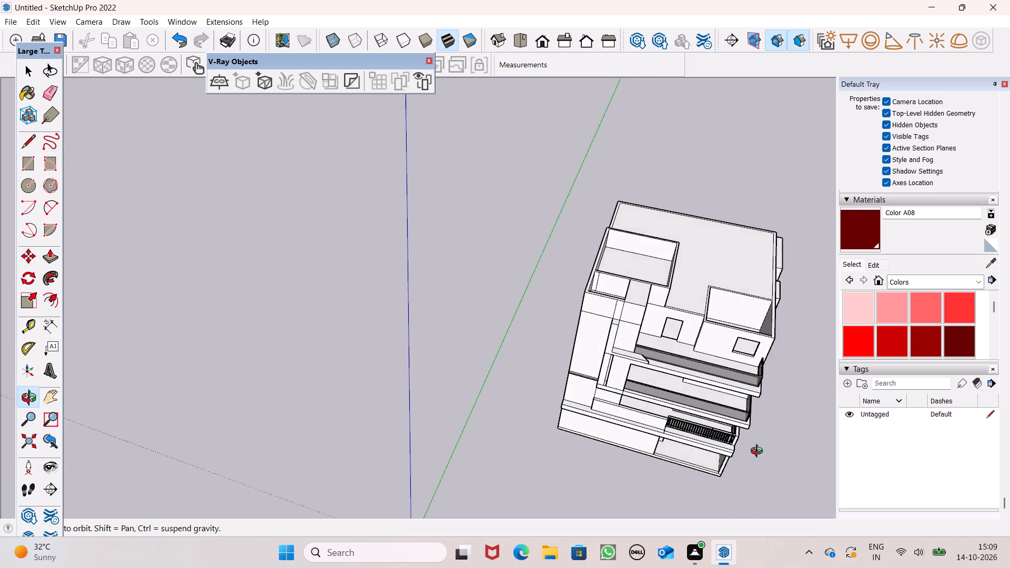
pyautogui.moveTo(759, 452); pyautogui.dragTo(759, 444, button='middle')
pyautogui.scroll(7, 765, 365)
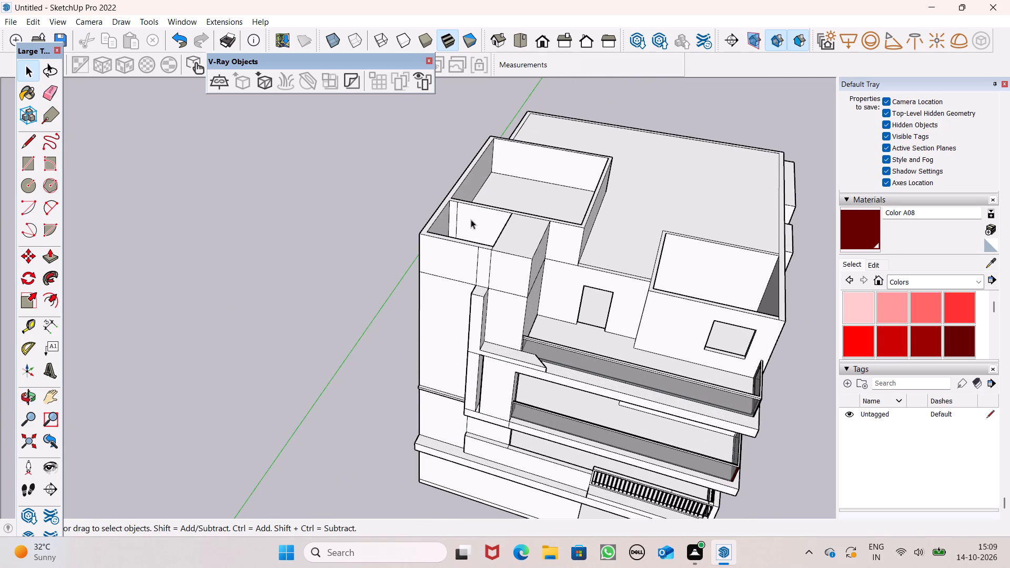
# Draw a rectangle about 29' 6 3/4" by 9' 3 1/4" over the top balcony, starting at the raised block's inner base corner.
pyautogui.click(24, 171)
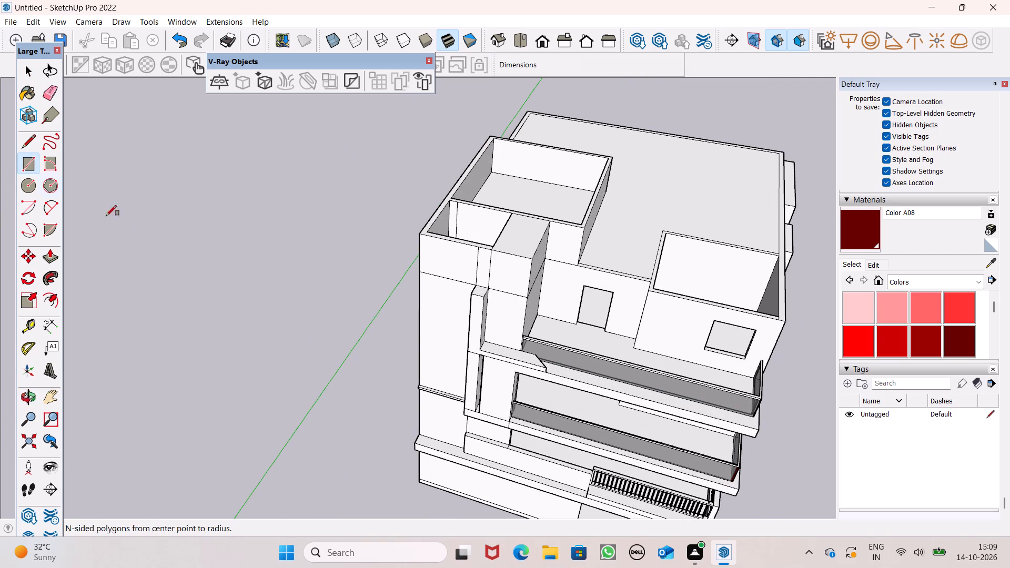
pyautogui.scroll(1, 684, 356)
pyautogui.scroll(-1, 666, 349)
pyautogui.scroll(3, 658, 347)
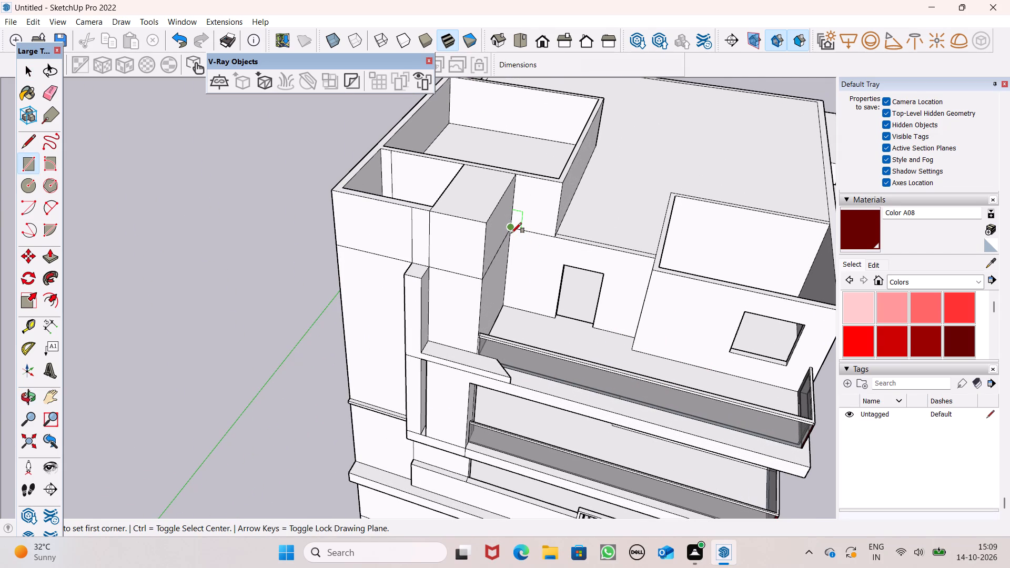
pyautogui.click(511, 233)
pyautogui.scroll(-1, 706, 370)
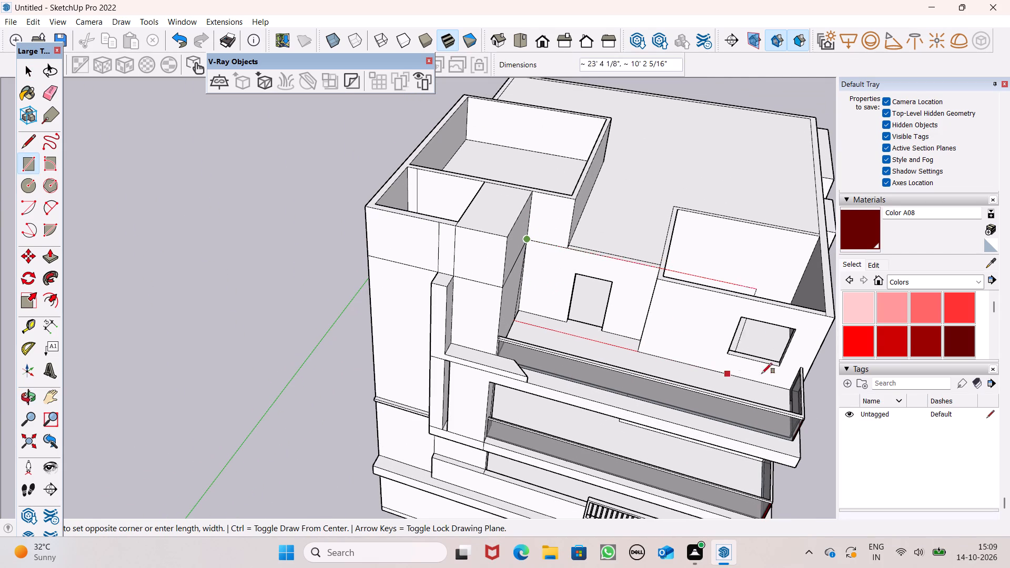
pyautogui.click(831, 367)
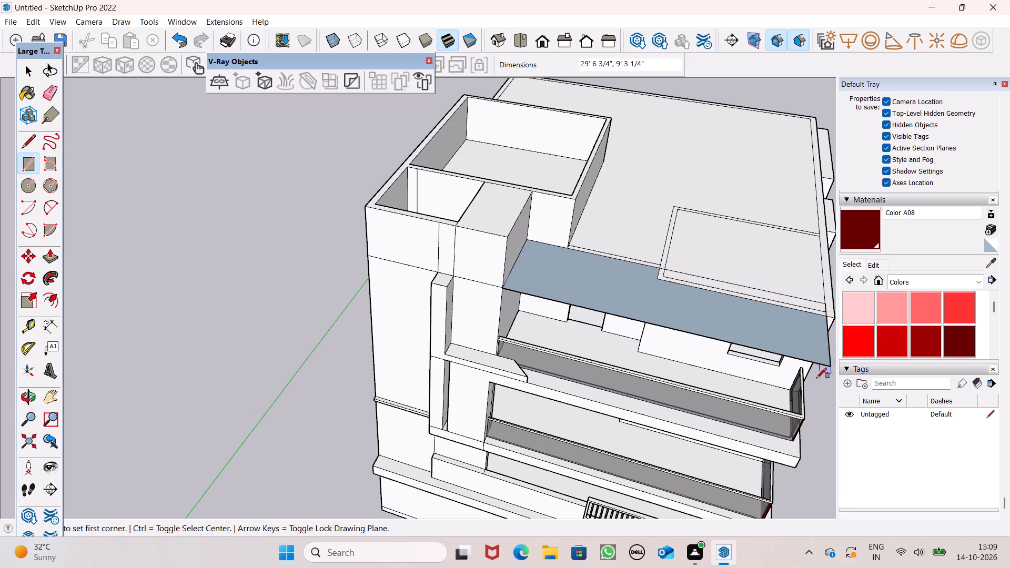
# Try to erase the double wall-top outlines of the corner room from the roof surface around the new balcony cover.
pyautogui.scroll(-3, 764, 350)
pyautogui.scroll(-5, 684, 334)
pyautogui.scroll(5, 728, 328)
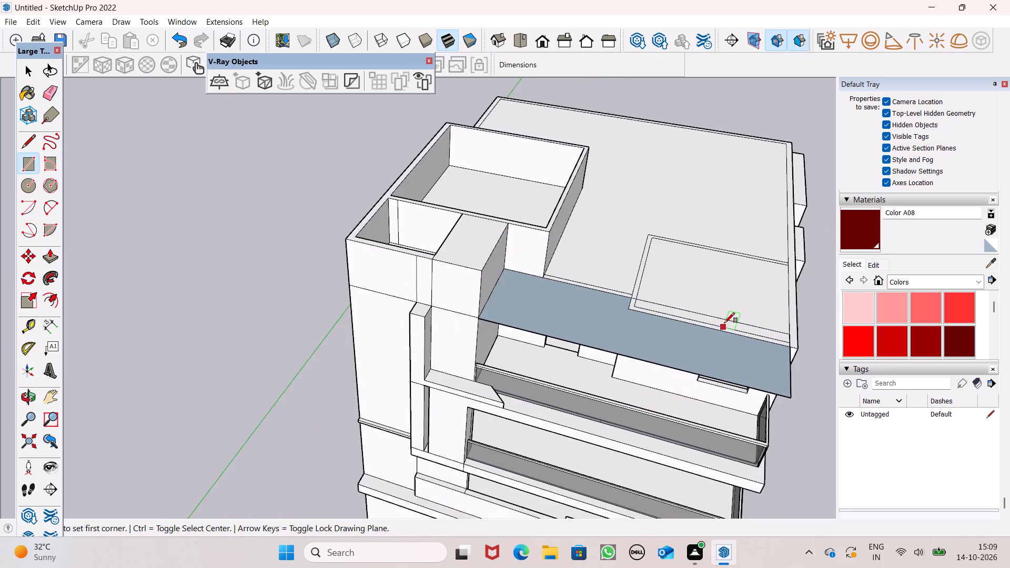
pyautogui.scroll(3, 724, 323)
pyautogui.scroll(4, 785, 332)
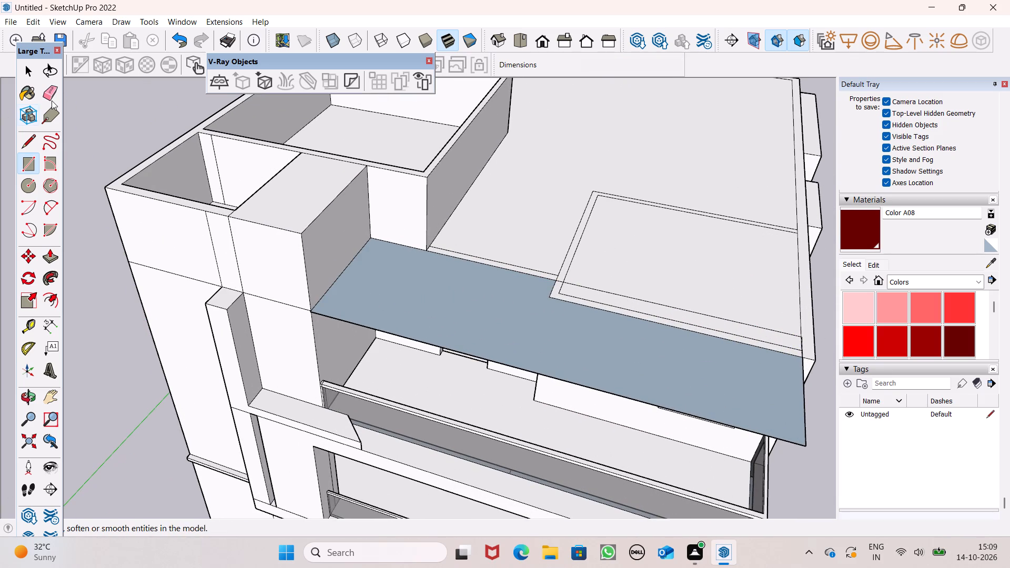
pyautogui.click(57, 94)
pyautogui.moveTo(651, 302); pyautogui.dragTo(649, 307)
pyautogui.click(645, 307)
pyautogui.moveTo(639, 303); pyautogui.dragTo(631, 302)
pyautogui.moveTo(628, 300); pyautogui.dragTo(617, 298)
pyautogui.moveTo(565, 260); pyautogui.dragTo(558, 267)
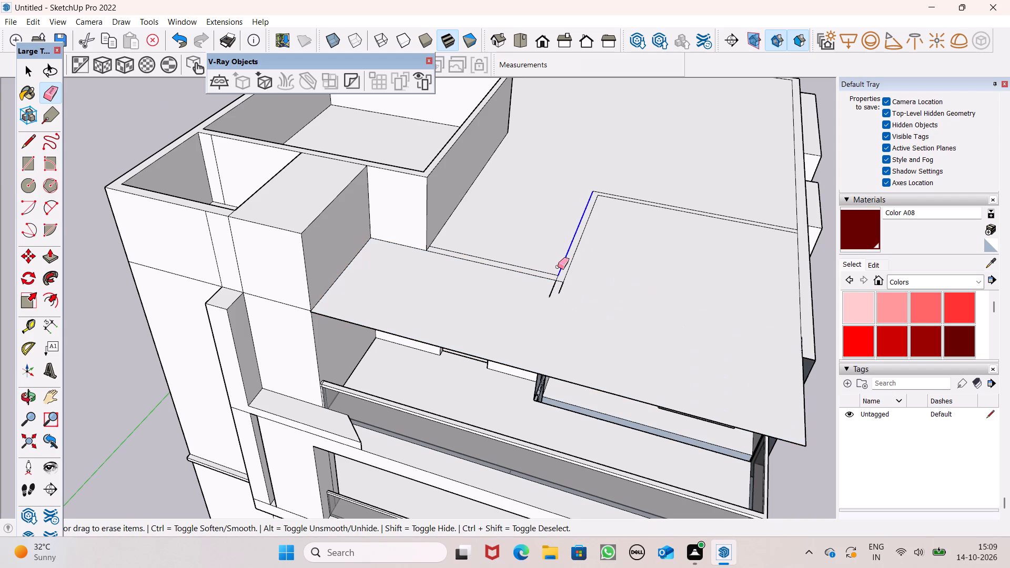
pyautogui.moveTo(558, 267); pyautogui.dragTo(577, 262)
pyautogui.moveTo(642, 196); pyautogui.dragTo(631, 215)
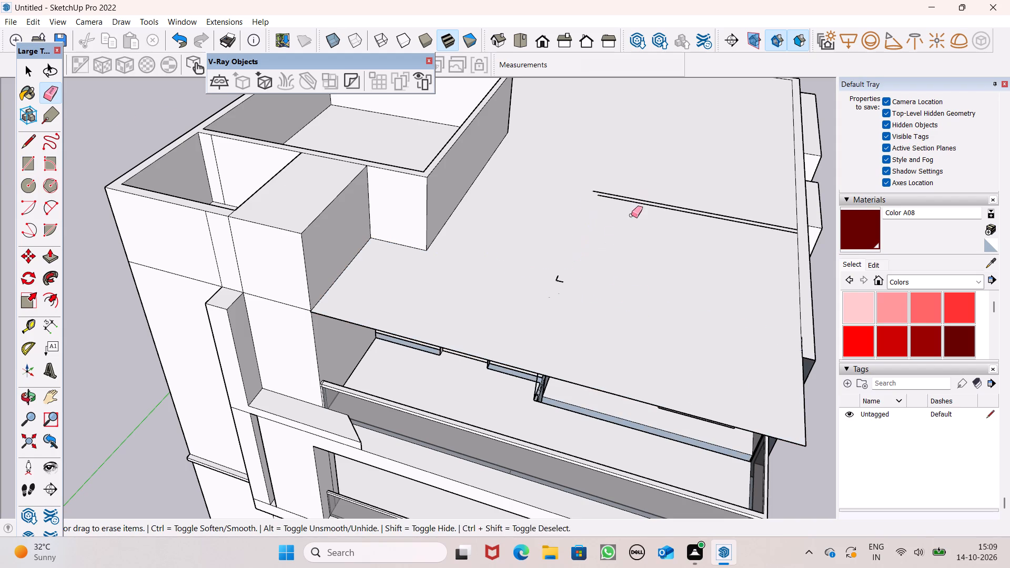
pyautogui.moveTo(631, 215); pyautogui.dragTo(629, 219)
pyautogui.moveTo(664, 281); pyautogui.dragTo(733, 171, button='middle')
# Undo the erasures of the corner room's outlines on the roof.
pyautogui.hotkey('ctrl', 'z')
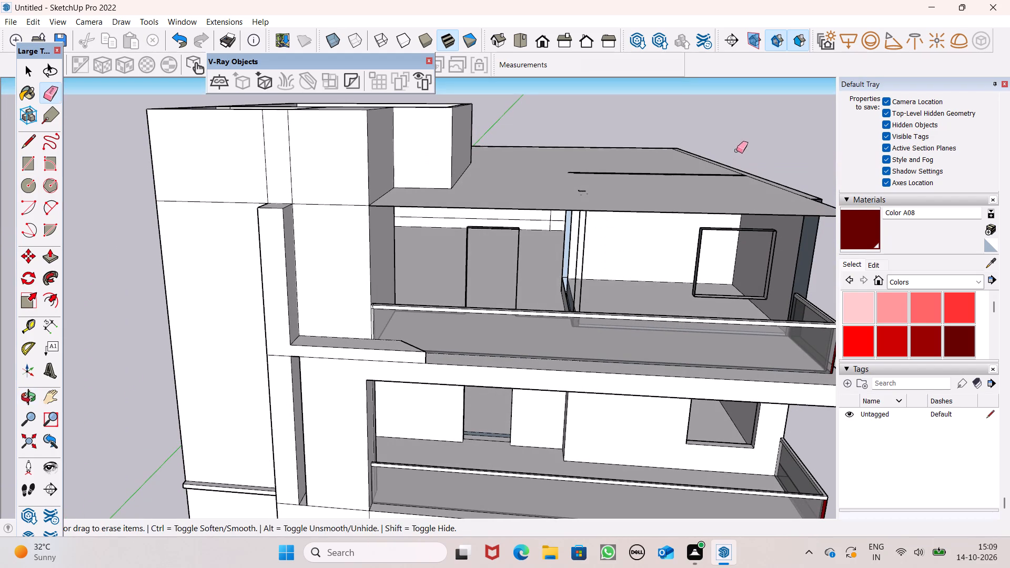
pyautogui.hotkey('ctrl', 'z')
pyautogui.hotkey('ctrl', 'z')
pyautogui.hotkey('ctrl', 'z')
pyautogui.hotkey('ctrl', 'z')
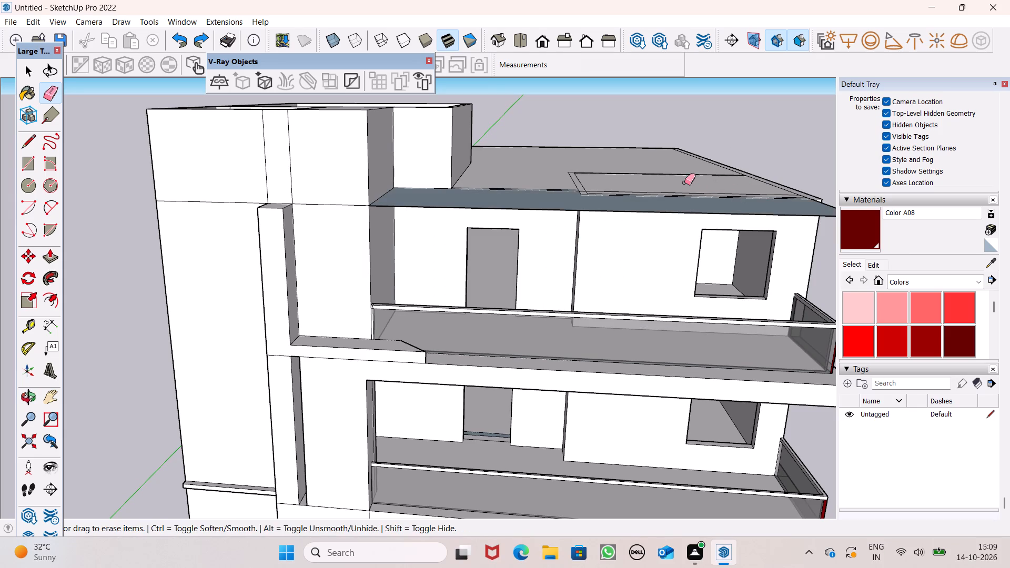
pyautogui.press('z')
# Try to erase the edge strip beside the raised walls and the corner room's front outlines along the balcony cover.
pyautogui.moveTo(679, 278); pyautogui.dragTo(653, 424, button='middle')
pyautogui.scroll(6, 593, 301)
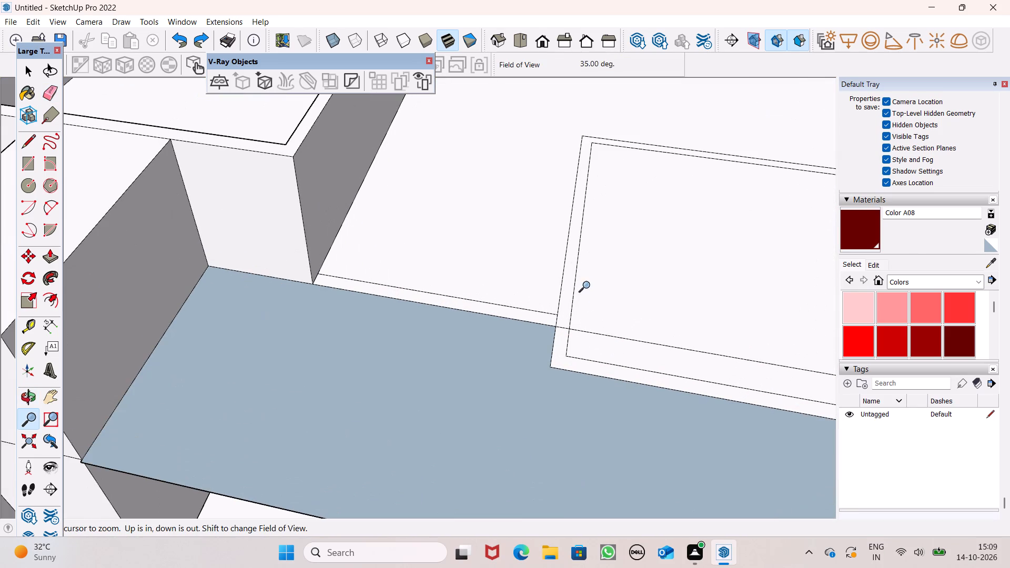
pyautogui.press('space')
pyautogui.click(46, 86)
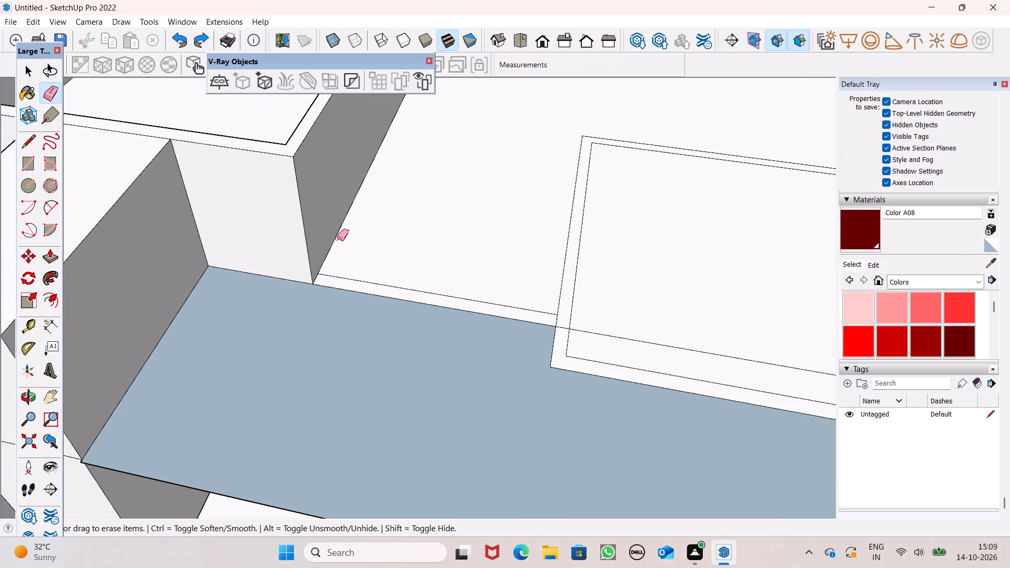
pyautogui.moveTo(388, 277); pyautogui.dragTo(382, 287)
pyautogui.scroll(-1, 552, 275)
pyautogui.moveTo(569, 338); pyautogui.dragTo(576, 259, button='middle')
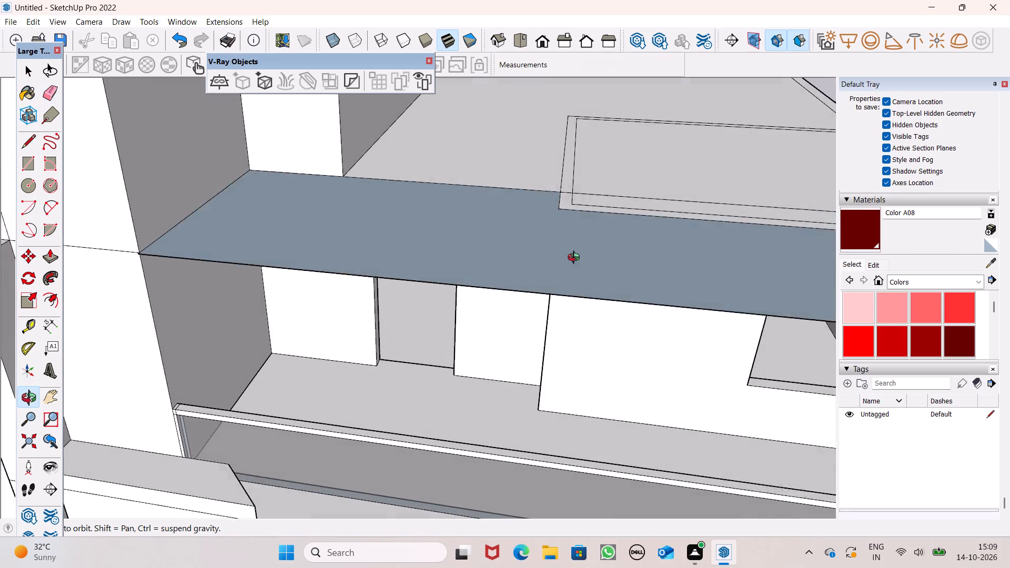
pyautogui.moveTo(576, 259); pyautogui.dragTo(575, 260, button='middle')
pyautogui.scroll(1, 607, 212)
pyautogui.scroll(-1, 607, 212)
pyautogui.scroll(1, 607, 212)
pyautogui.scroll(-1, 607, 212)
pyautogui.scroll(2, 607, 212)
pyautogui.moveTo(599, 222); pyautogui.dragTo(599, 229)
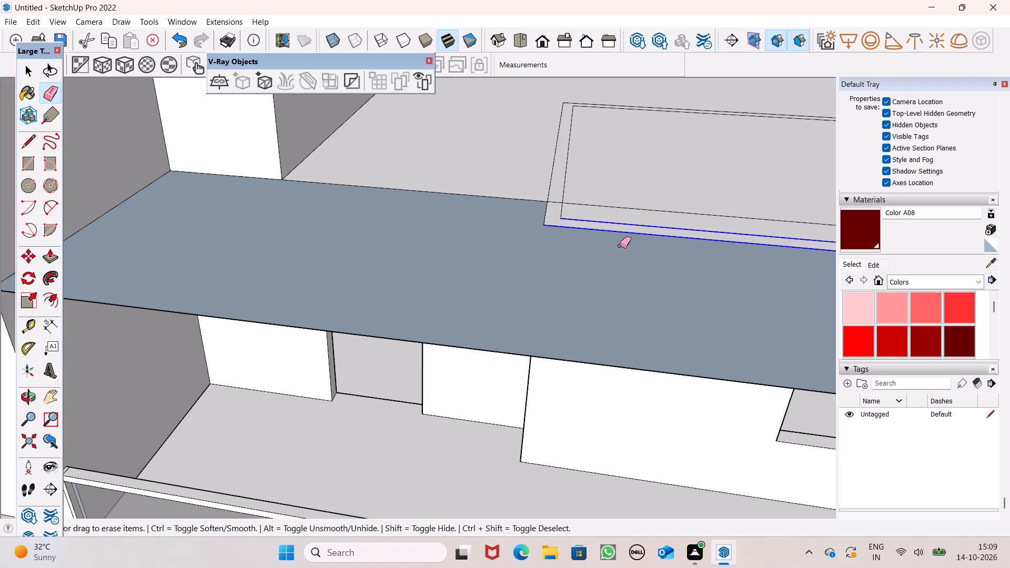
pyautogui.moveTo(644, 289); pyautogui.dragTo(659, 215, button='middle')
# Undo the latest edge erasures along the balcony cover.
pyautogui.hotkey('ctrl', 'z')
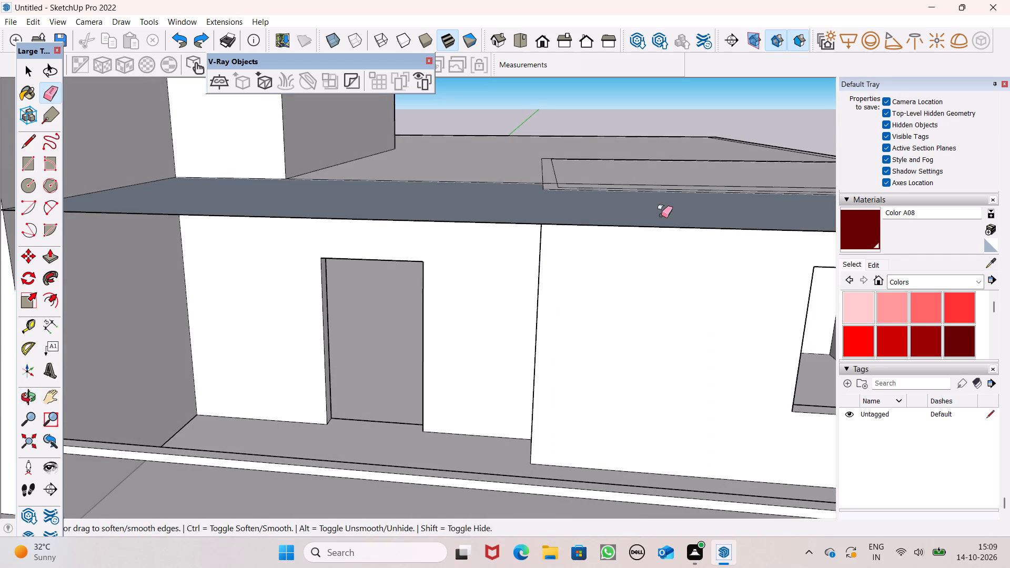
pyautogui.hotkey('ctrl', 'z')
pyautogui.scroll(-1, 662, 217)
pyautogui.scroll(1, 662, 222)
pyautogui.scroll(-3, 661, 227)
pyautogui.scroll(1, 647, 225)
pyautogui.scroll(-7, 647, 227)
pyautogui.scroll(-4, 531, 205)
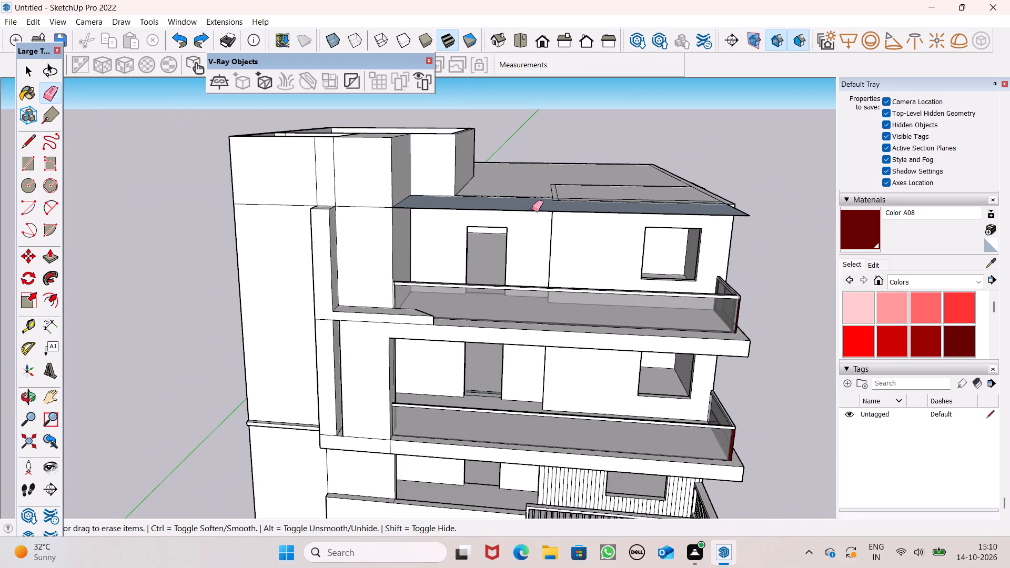
# Try to erase an outline edge of the corner room from the roof beside the balcony cover.
pyautogui.moveTo(557, 214); pyautogui.dragTo(548, 295, button='middle')
pyautogui.scroll(2, 565, 214)
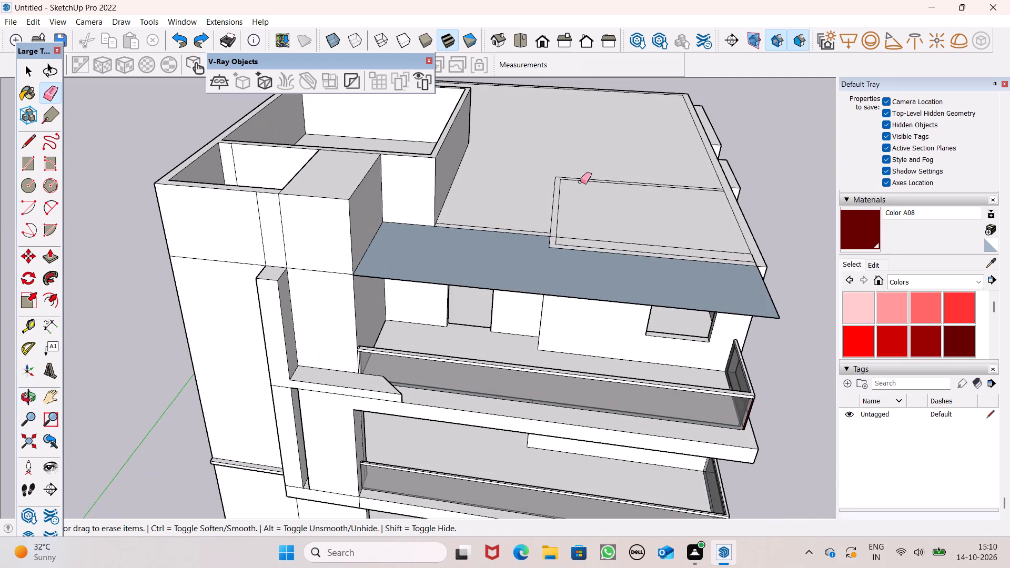
pyautogui.scroll(3, 584, 177)
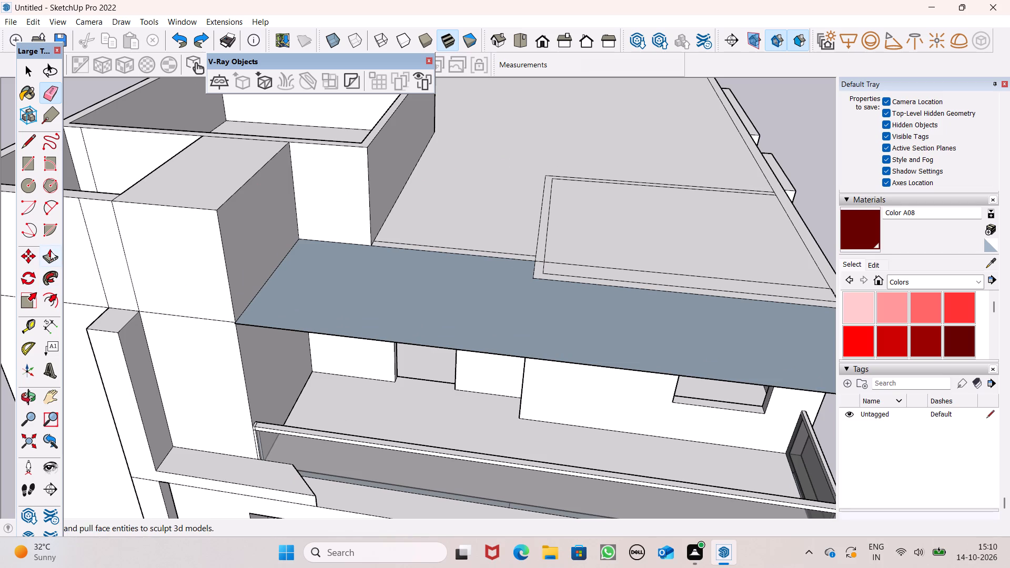
pyautogui.scroll(3, 837, 388)
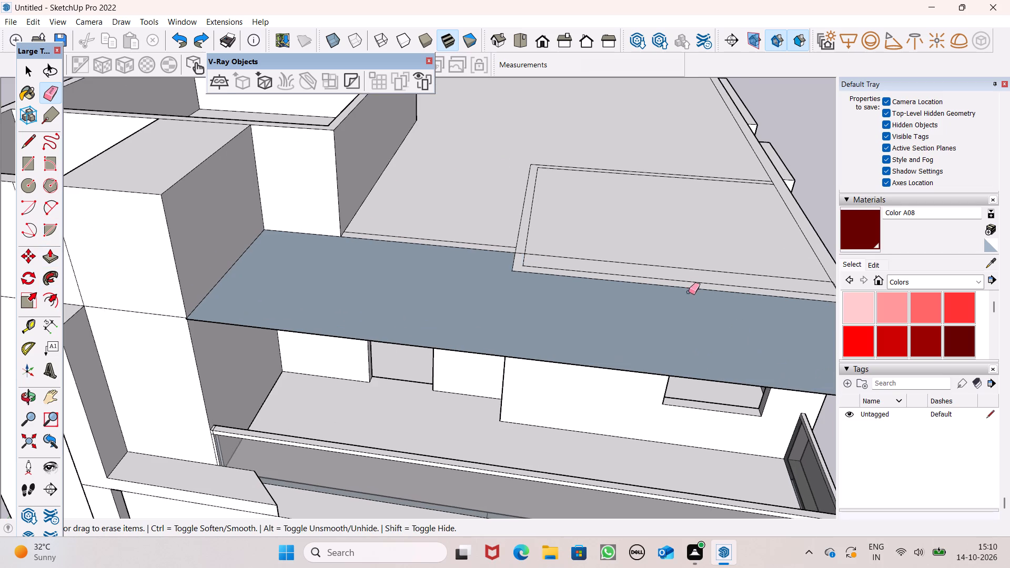
pyautogui.scroll(5, 689, 292)
pyautogui.moveTo(668, 240); pyautogui.dragTo(663, 257)
pyautogui.scroll(-6, 732, 229)
pyautogui.moveTo(797, 272); pyautogui.dragTo(871, 89, button='middle')
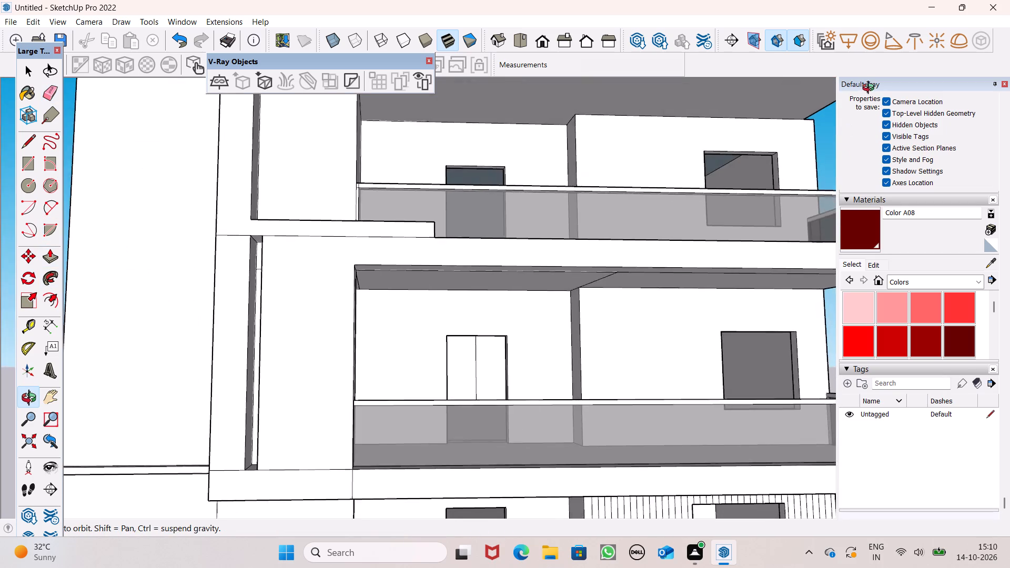
pyautogui.moveTo(871, 89); pyautogui.dragTo(754, 140, button='middle')
pyautogui.scroll(-4, 779, 198)
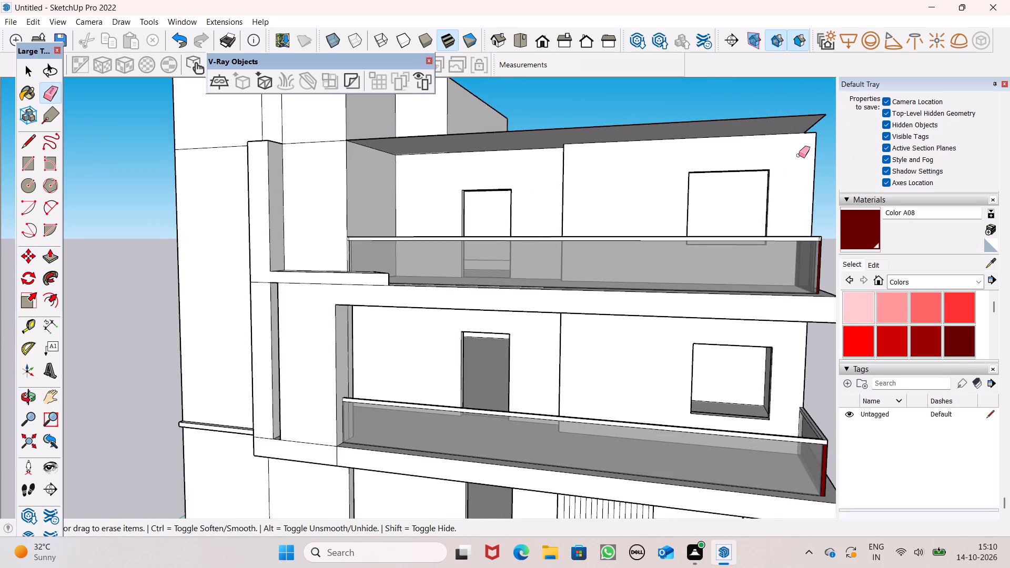
pyautogui.scroll(-1, 801, 169)
pyautogui.scroll(1, 802, 148)
pyautogui.scroll(-1, 837, 176)
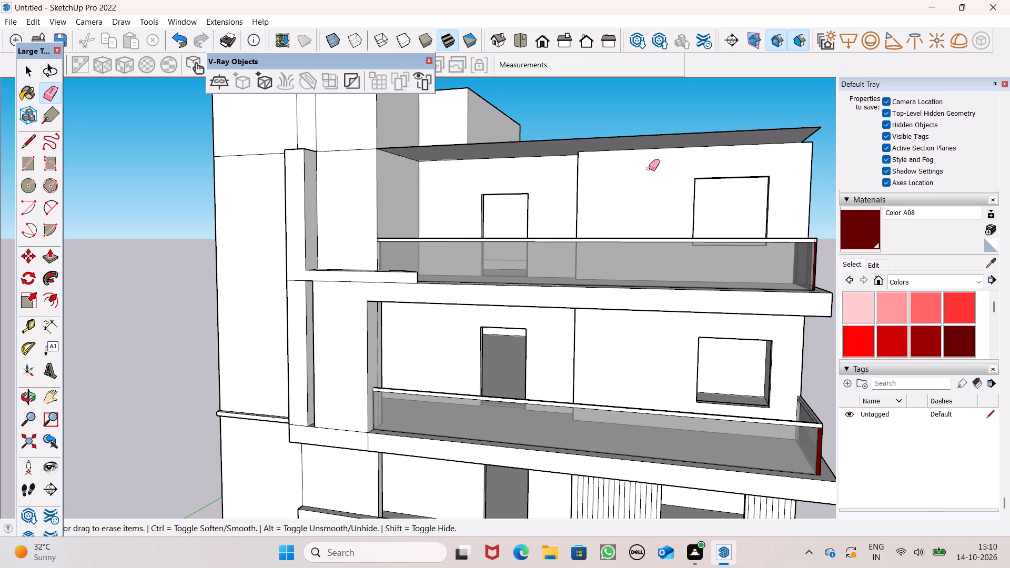
pyautogui.scroll(-6, 647, 175)
# Push/Pull the roof cover over the top balcony upward by 1'.
pyautogui.moveTo(650, 231); pyautogui.dragTo(676, 423, button='middle')
pyautogui.scroll(5, 704, 135)
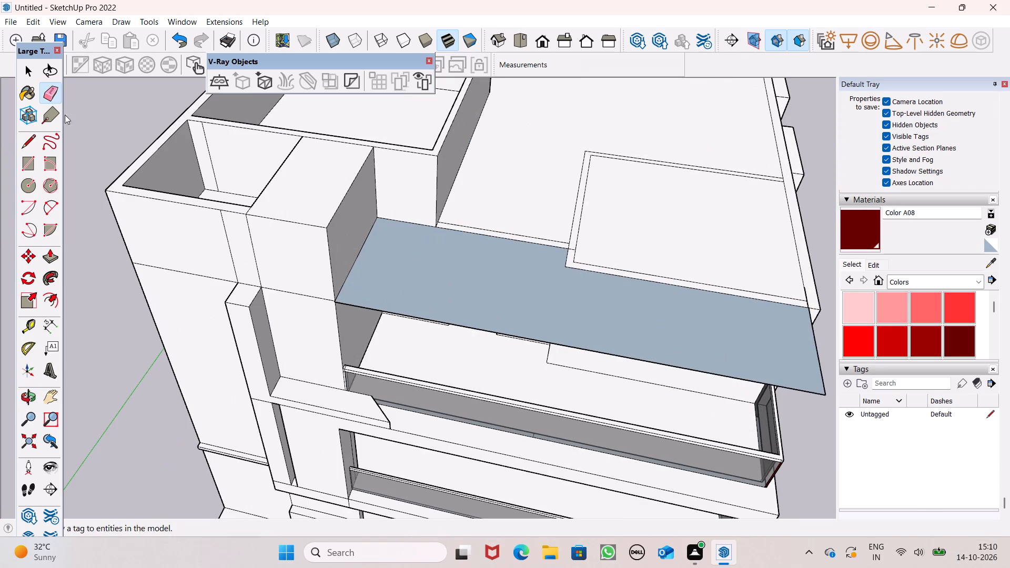
pyautogui.click(49, 258)
pyautogui.keyDown('ctrl'); pyautogui.moveTo(429, 281); pyautogui.dragTo(434, 269); pyautogui.keyUp('ctrl')
pyautogui.press('1')
pyautogui.press("'")
pyautogui.press('Return')
# Extend the end face of the balcony cover outward by about 8 1/2" to align with the corner room's side facade.
pyautogui.scroll(-6, 433, 279)
pyautogui.moveTo(593, 335); pyautogui.dragTo(244, 268, button='middle')
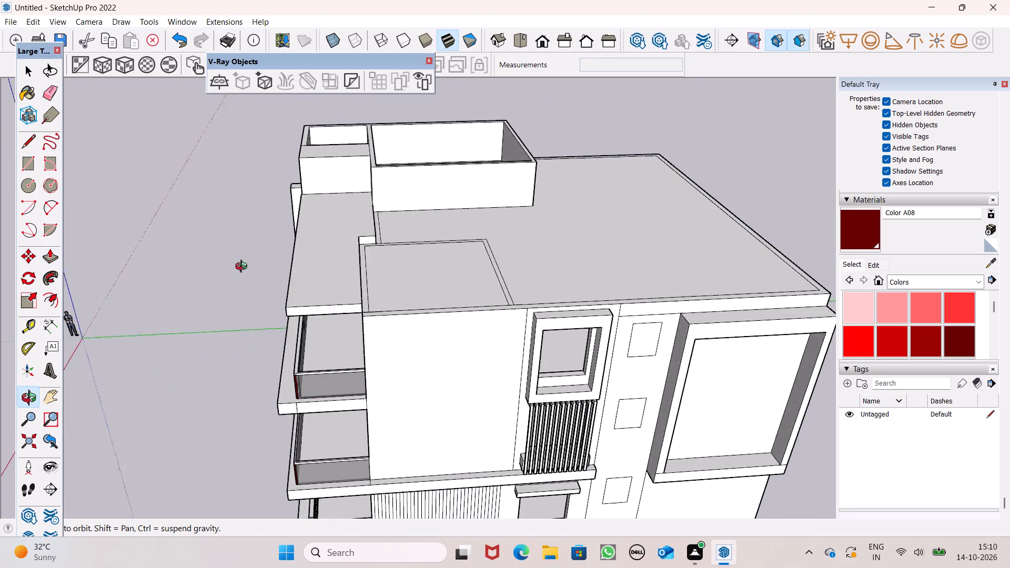
pyautogui.moveTo(244, 268); pyautogui.dragTo(243, 268, button='middle')
pyautogui.scroll(6, 427, 255)
pyautogui.moveTo(376, 289); pyautogui.dragTo(354, 281, button='middle')
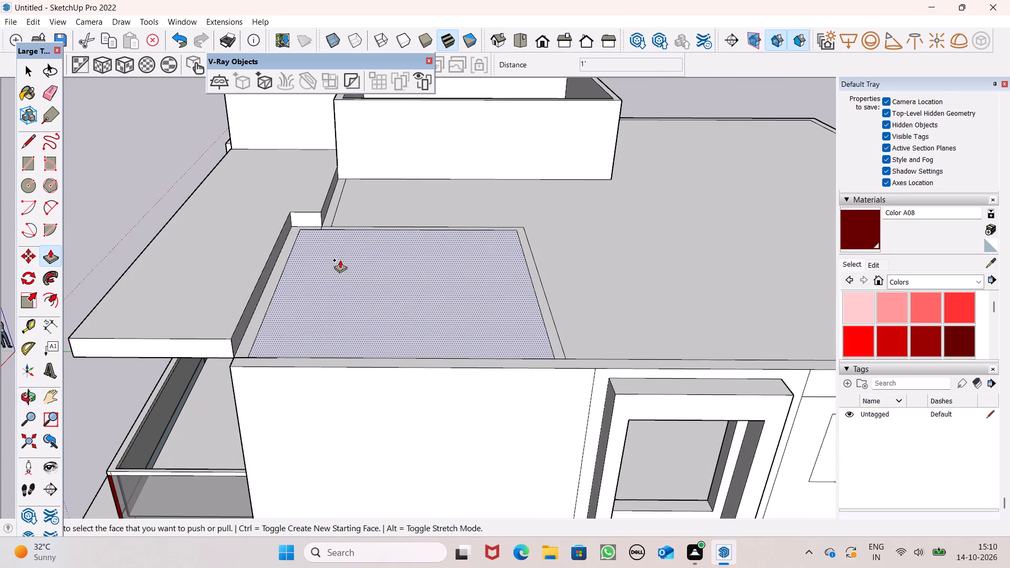
pyautogui.scroll(1, 340, 260)
pyautogui.scroll(1, 237, 368)
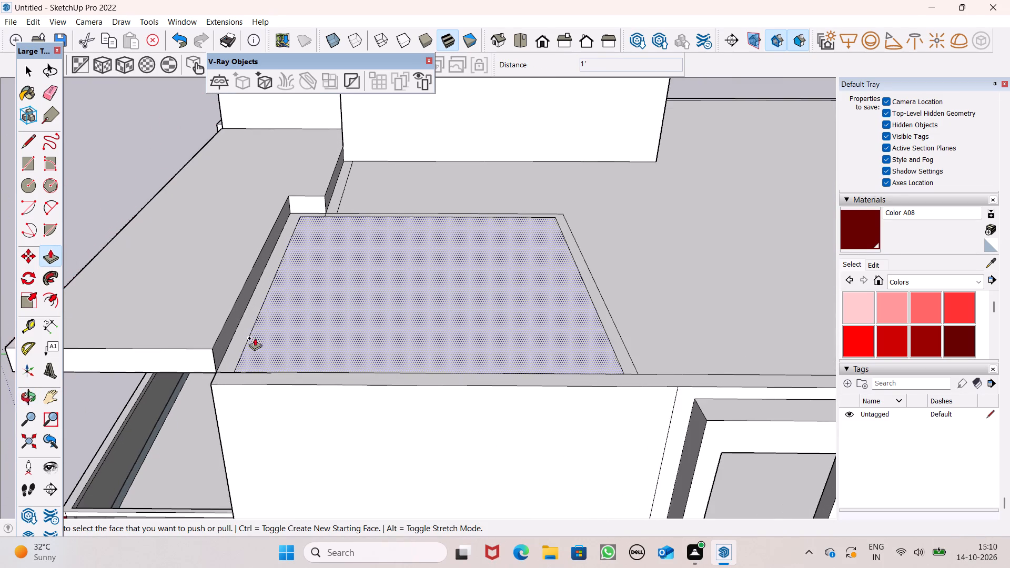
pyautogui.scroll(-3, 283, 291)
pyautogui.scroll(6, 245, 360)
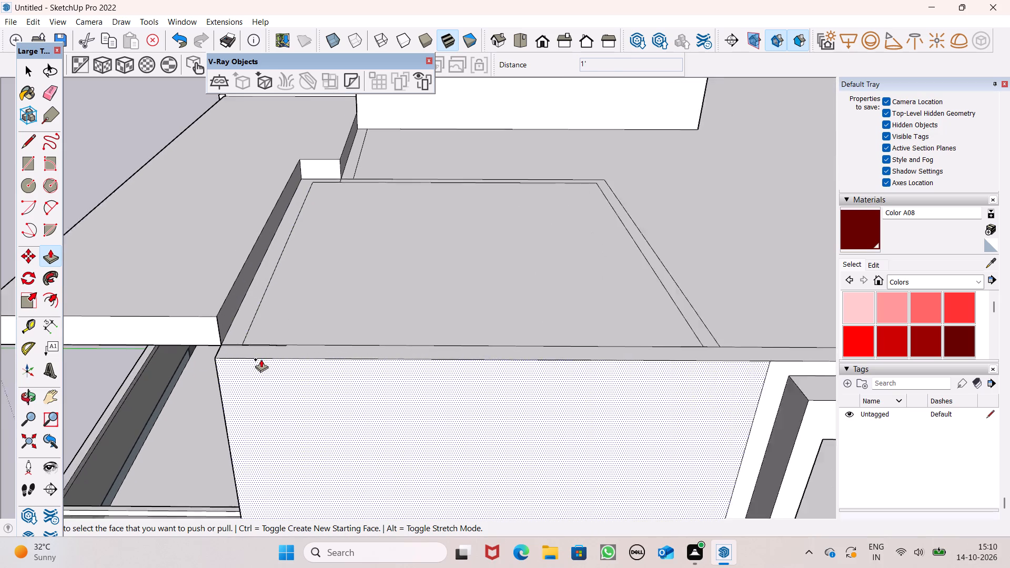
pyautogui.moveTo(197, 333); pyautogui.dragTo(236, 360)
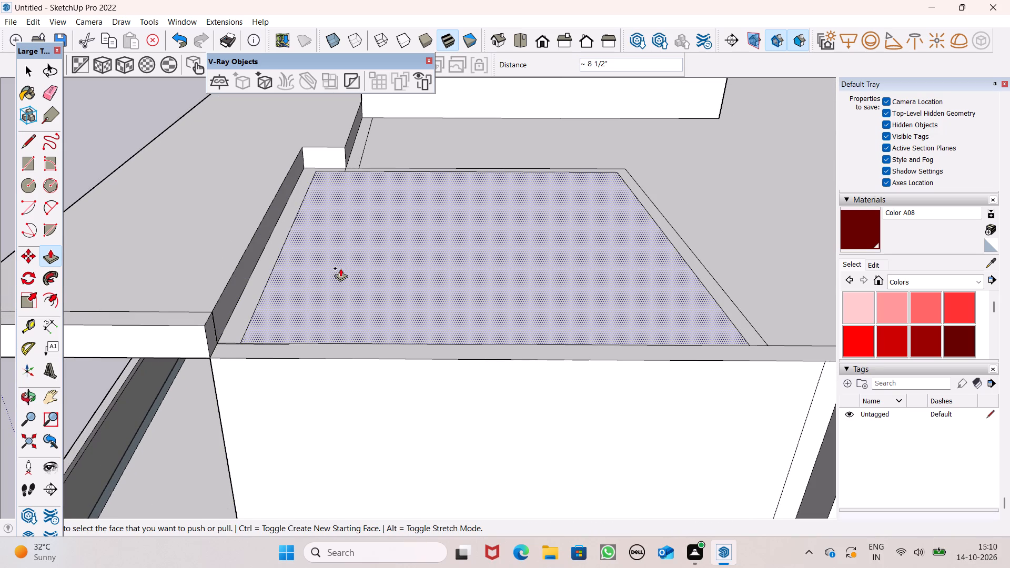
pyautogui.hotkey('ctrl', 'z')
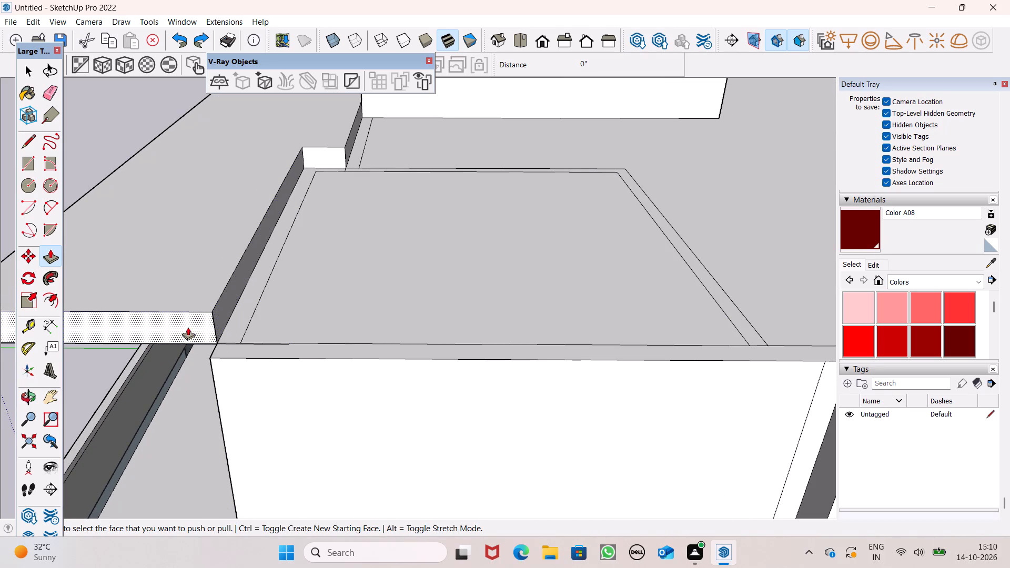
pyautogui.moveTo(188, 327); pyautogui.dragTo(218, 356)
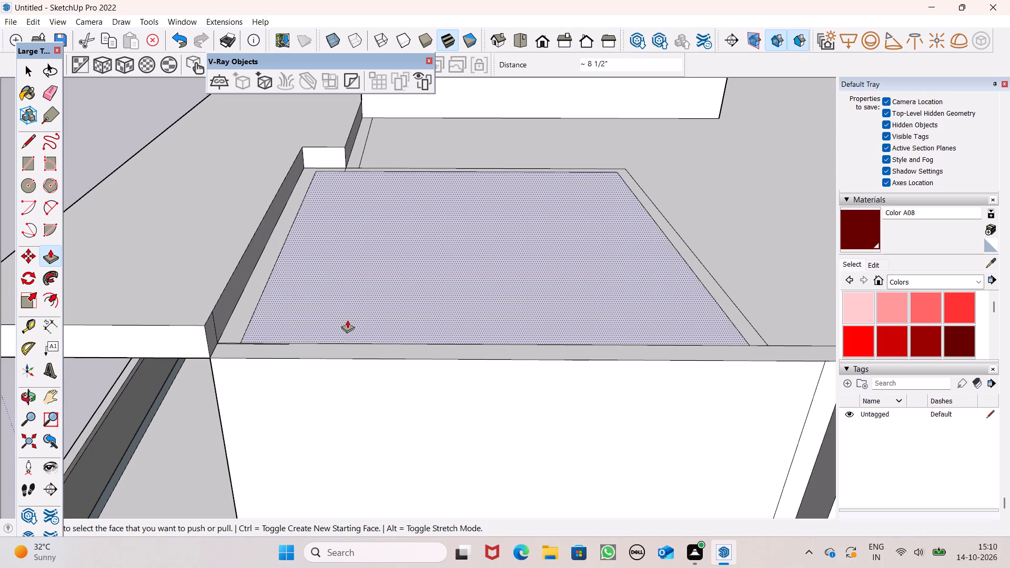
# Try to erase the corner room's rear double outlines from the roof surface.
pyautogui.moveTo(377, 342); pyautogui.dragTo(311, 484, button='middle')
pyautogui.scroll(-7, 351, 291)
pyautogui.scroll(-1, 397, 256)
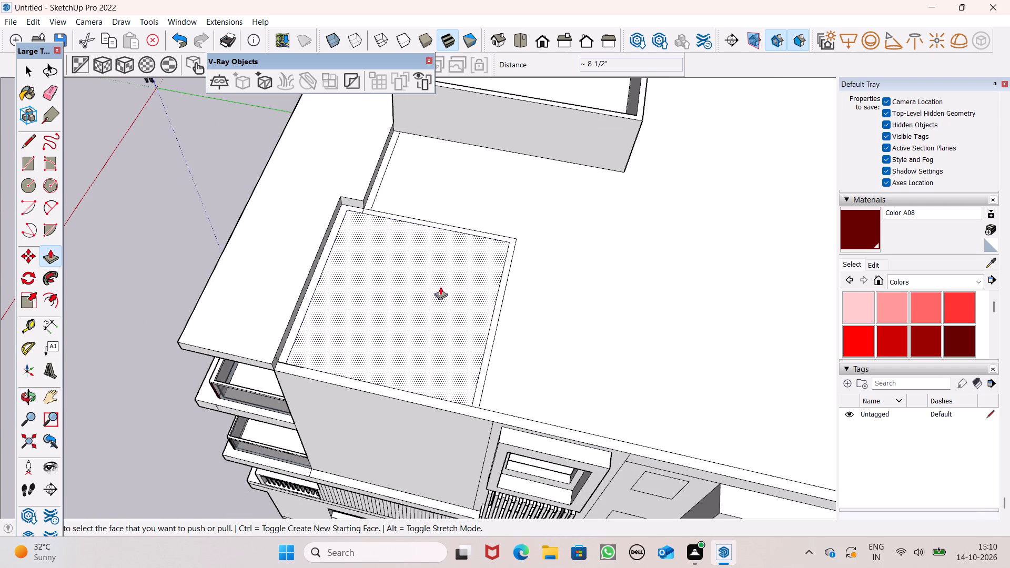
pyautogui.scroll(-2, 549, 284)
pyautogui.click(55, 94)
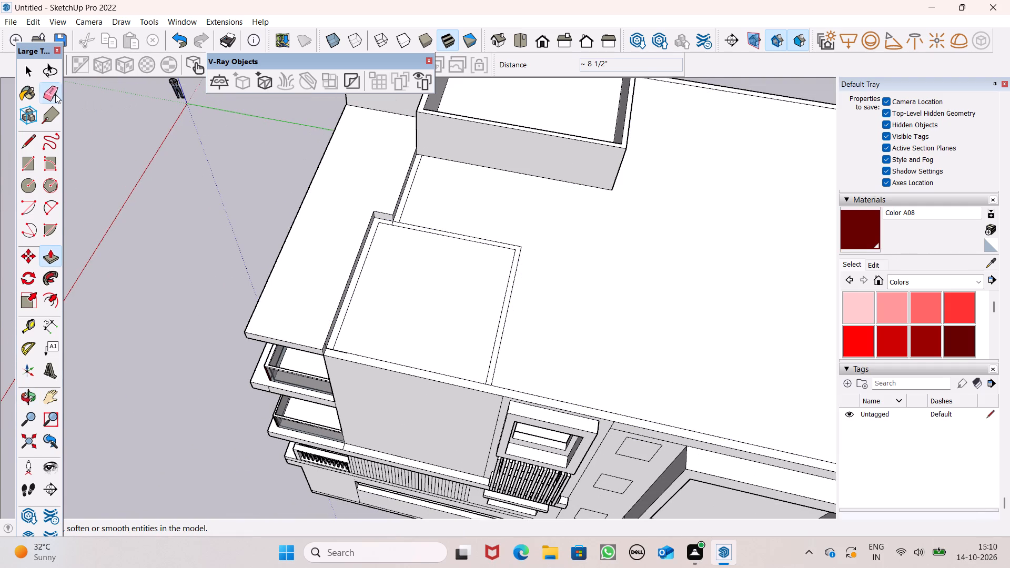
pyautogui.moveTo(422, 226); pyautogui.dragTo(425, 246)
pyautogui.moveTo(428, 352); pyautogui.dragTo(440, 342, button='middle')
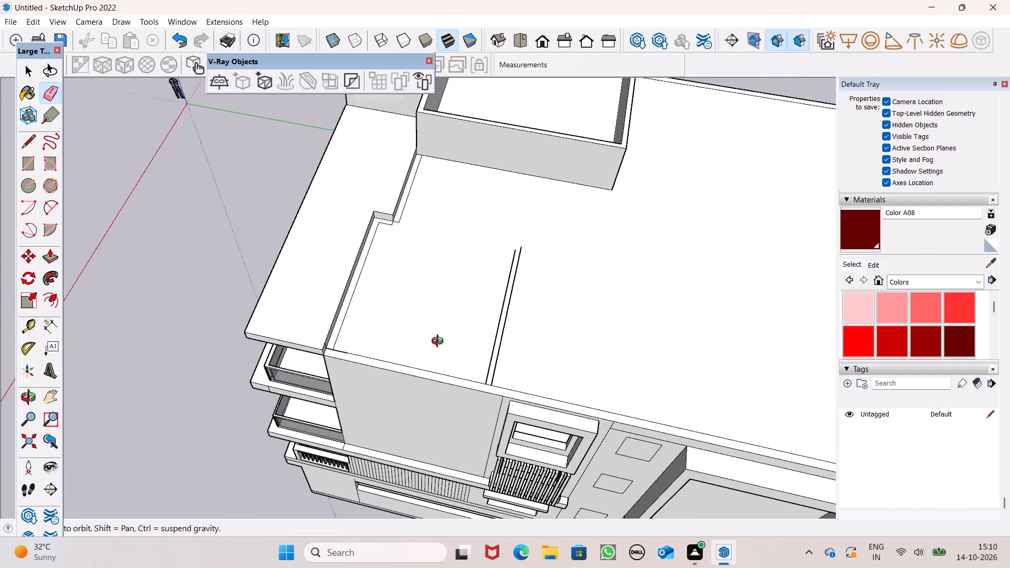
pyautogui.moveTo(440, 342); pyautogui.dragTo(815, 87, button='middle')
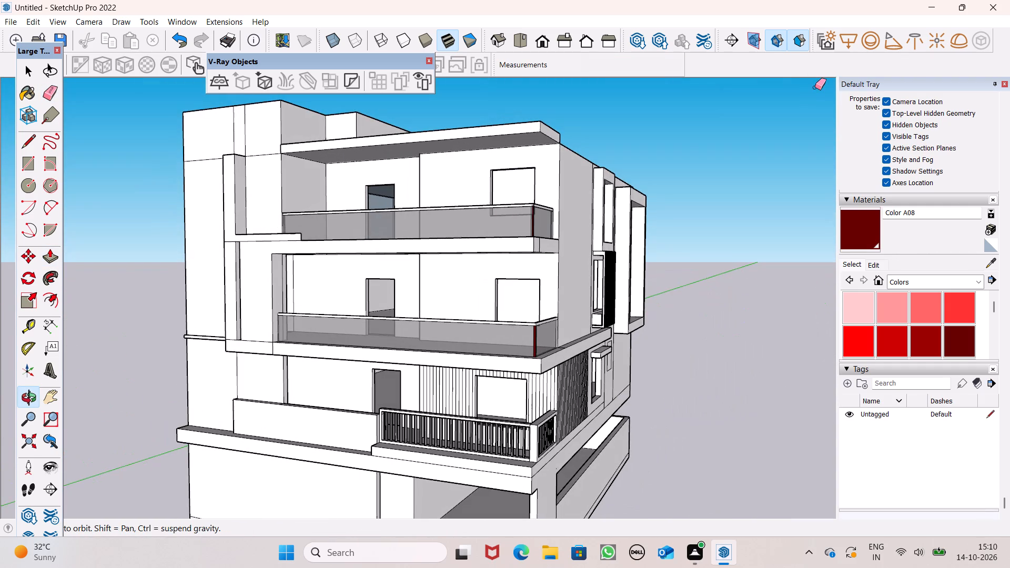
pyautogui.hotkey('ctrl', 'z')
# Push/Pull the face seen through the top balcony's door opening with a distance of 3".
pyautogui.moveTo(631, 202); pyautogui.dragTo(447, 357, button='middle')
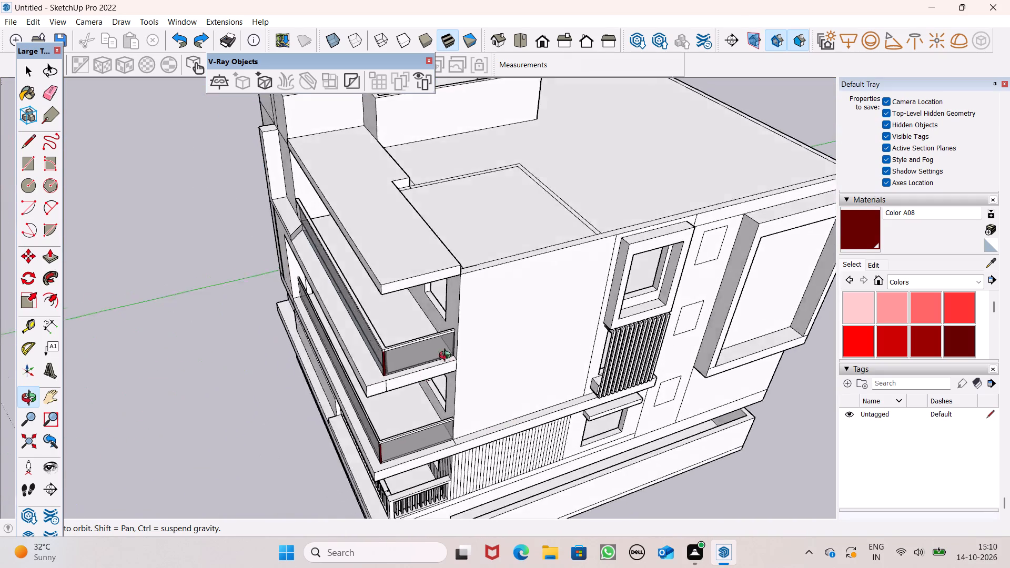
pyautogui.moveTo(447, 357); pyautogui.dragTo(528, 226, button='middle')
pyautogui.scroll(7, 465, 203)
pyautogui.moveTo(434, 216); pyautogui.dragTo(540, 242, button='middle')
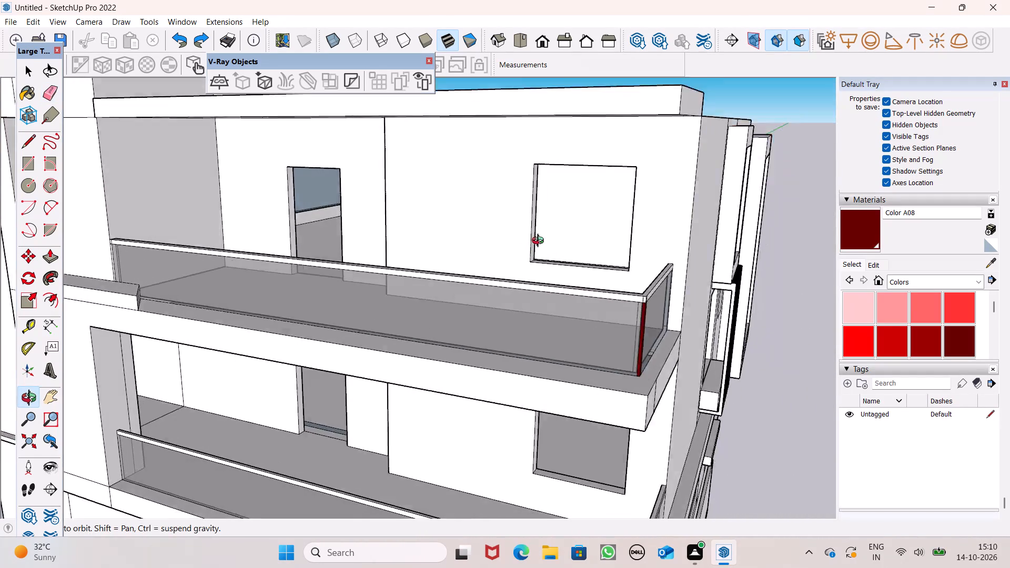
pyautogui.moveTo(540, 242); pyautogui.dragTo(552, 223, button='middle')
pyautogui.scroll(1, 559, 231)
pyautogui.scroll(2, 342, 205)
pyautogui.moveTo(50, 257); pyautogui.dragTo(50, 257)
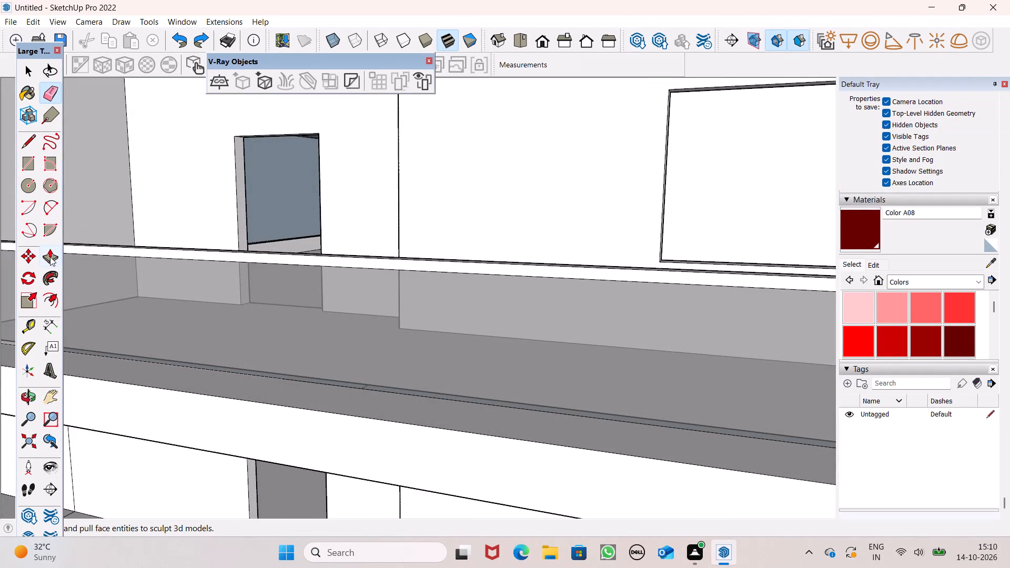
pyautogui.moveTo(50, 257); pyautogui.dragTo(85, 237)
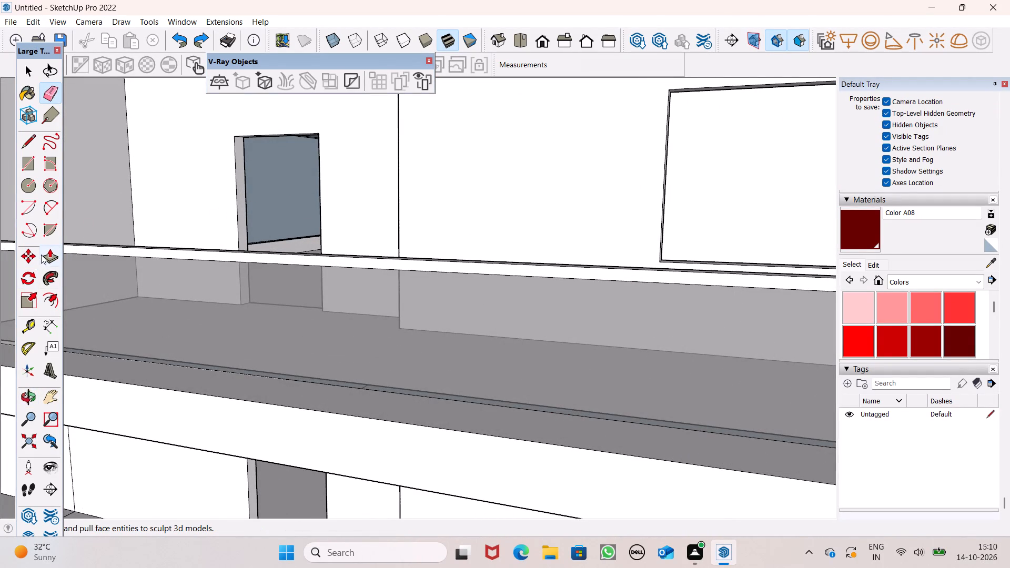
pyautogui.click(42, 255)
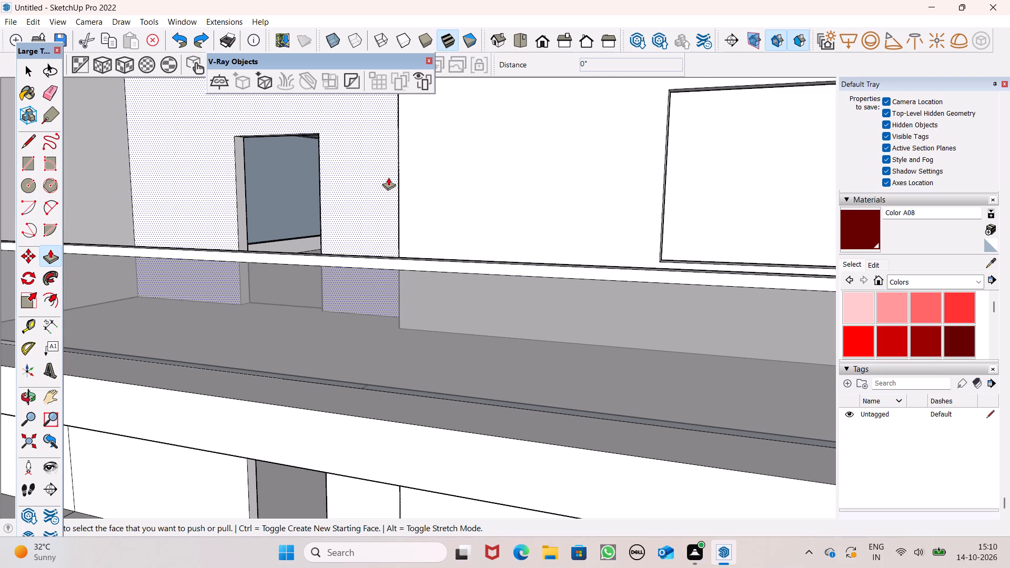
pyautogui.scroll(-1, 388, 177)
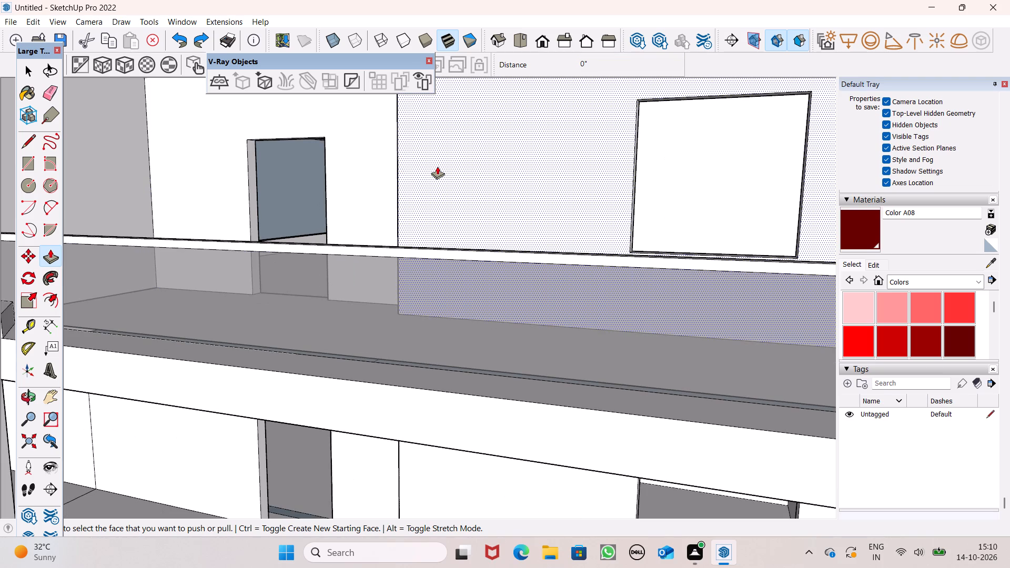
pyautogui.moveTo(295, 192); pyautogui.dragTo(308, 192)
pyautogui.write('3"')
pyautogui.press('Return')
# Examine the whole building from the balcony side and from above the roof.
pyautogui.scroll(-2, 362, 195)
pyautogui.scroll(2, 376, 245)
pyautogui.scroll(-1, 471, 210)
pyautogui.scroll(1, 471, 216)
pyautogui.scroll(-1, 473, 225)
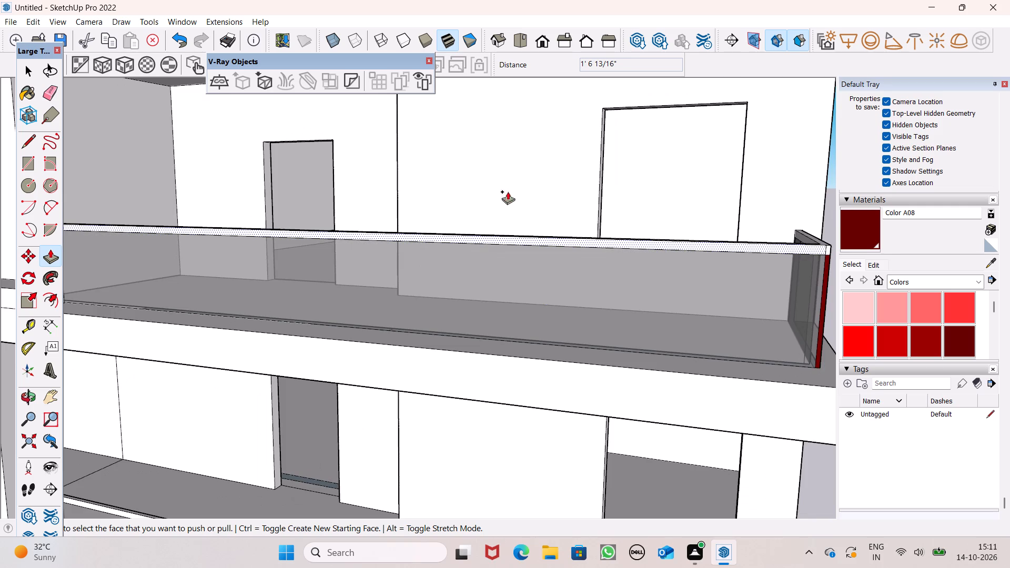
pyautogui.scroll(-3, 507, 247)
pyautogui.scroll(-7, 551, 266)
pyautogui.scroll(-5, 615, 262)
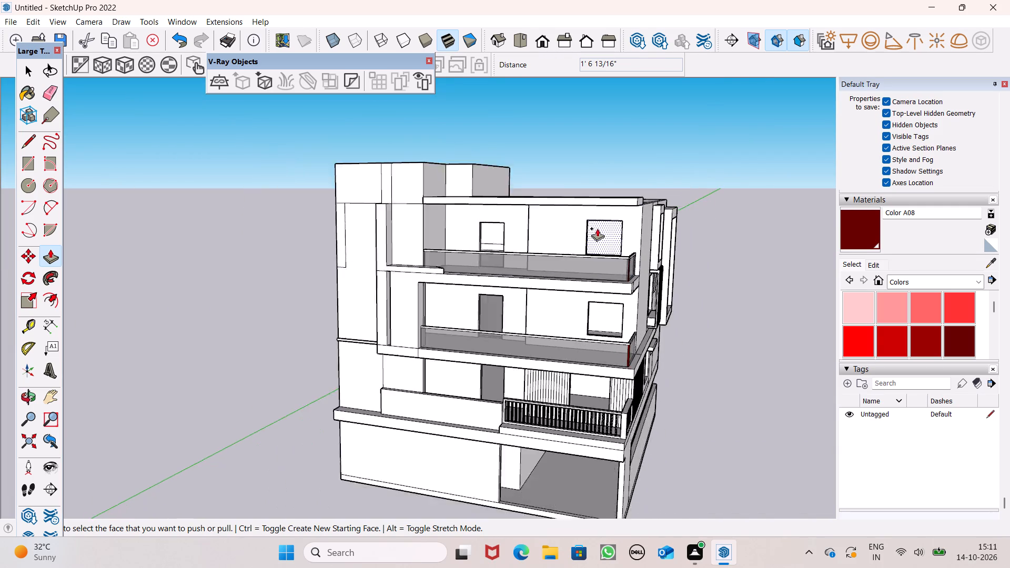
pyautogui.scroll(-8, 597, 228)
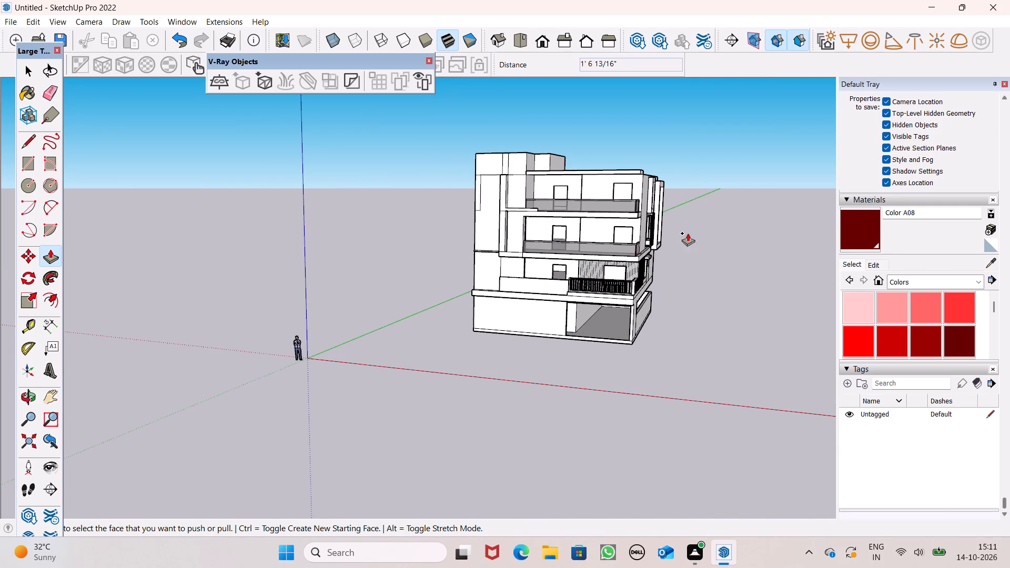
pyautogui.scroll(-1, 691, 251)
pyautogui.moveTo(706, 261); pyautogui.dragTo(421, 405, button='middle')
pyautogui.scroll(2, 675, 331)
pyautogui.scroll(-1, 675, 331)
pyautogui.scroll(2, 675, 331)
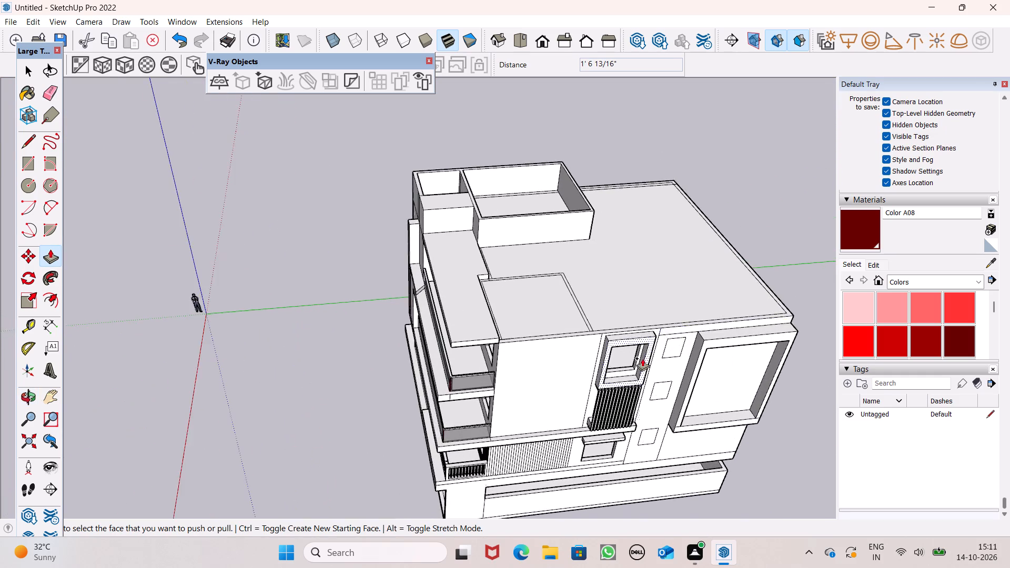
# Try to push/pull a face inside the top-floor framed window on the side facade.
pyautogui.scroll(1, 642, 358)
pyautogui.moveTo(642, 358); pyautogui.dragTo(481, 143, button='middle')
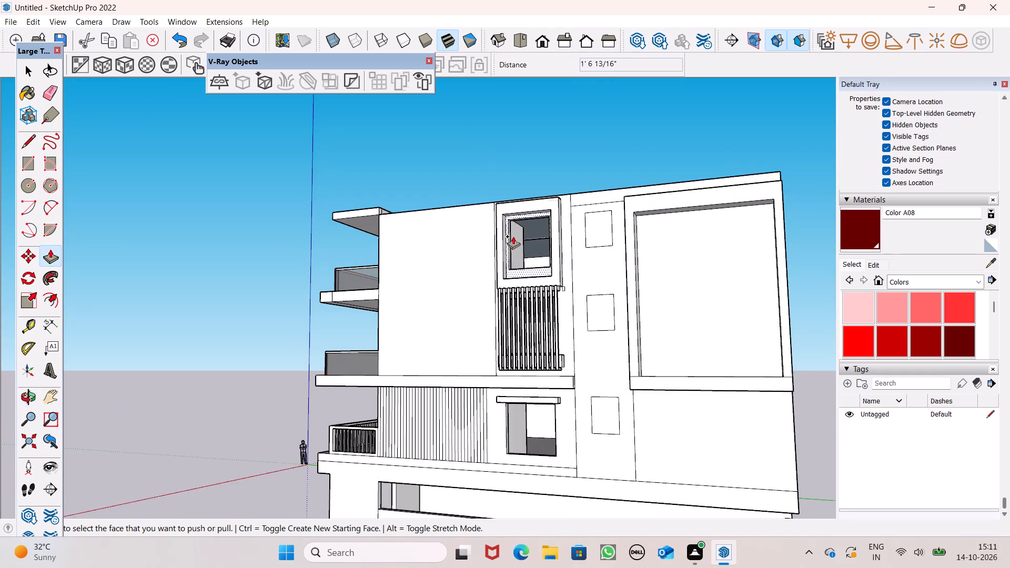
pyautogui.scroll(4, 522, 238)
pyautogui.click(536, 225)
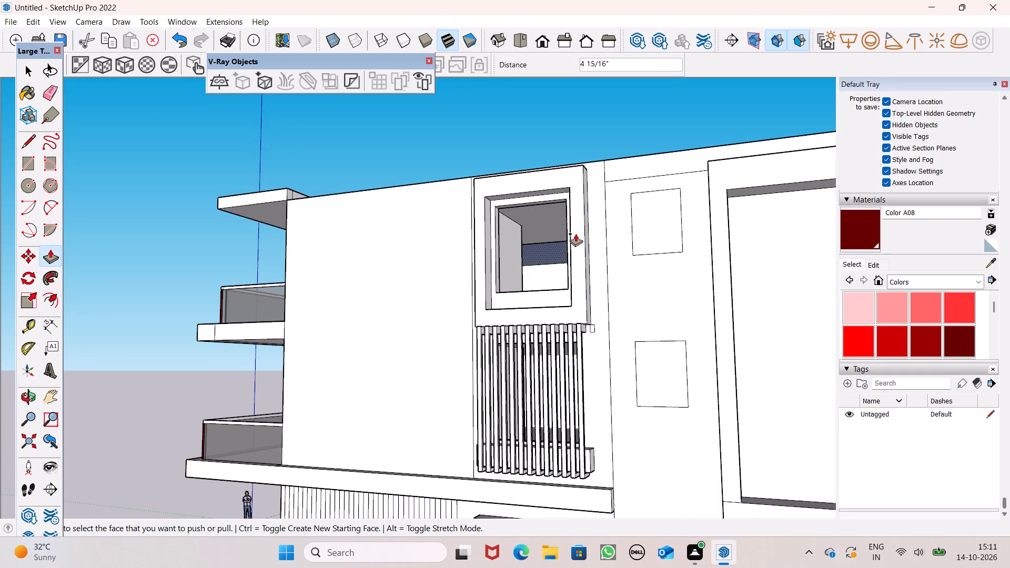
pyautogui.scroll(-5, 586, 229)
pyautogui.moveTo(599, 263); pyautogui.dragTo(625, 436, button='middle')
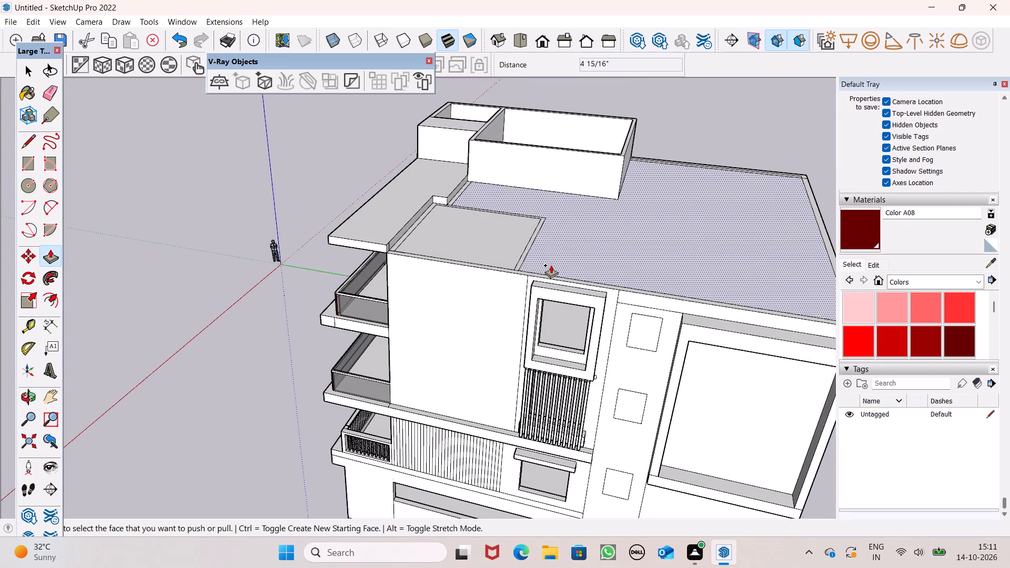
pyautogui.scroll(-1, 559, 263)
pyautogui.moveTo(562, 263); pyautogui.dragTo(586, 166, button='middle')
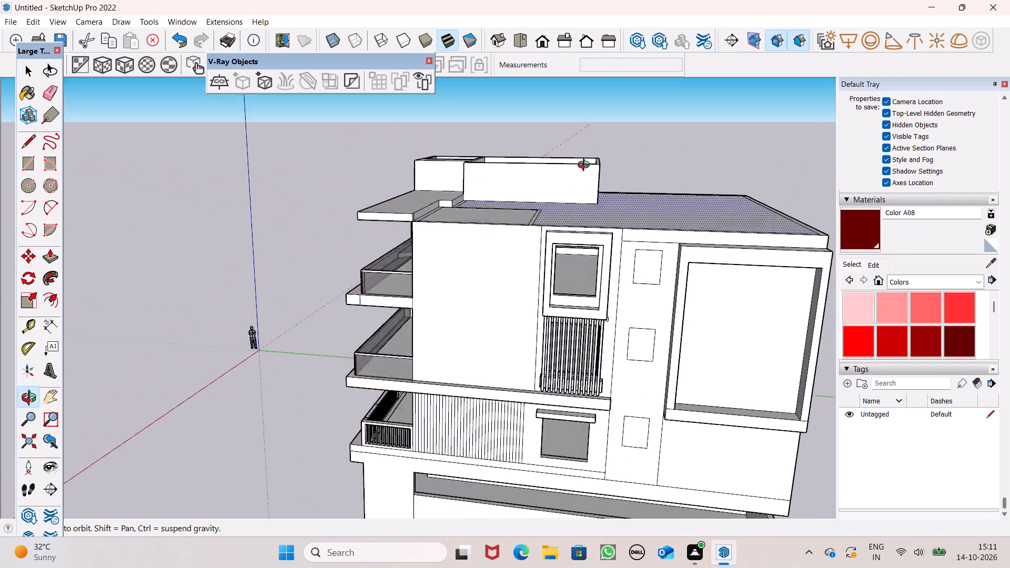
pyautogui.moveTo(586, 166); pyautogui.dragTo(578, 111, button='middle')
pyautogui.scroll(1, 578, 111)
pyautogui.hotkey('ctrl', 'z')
# Raise the corner room's inner roof face by 1', level with the top of the balcony cover.
pyautogui.scroll(6, 568, 201)
pyautogui.scroll(-4, 592, 185)
pyautogui.scroll(1, 591, 245)
pyautogui.scroll(-1, 585, 245)
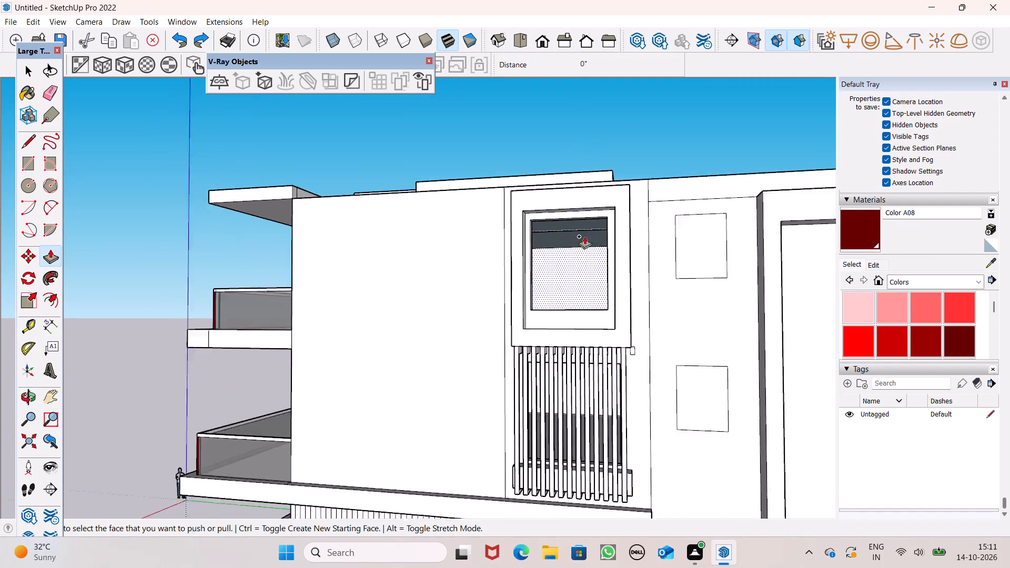
pyautogui.moveTo(571, 220); pyautogui.dragTo(572, 471, button='middle')
pyautogui.scroll(4, 498, 332)
pyautogui.moveTo(430, 279); pyautogui.dragTo(300, 272)
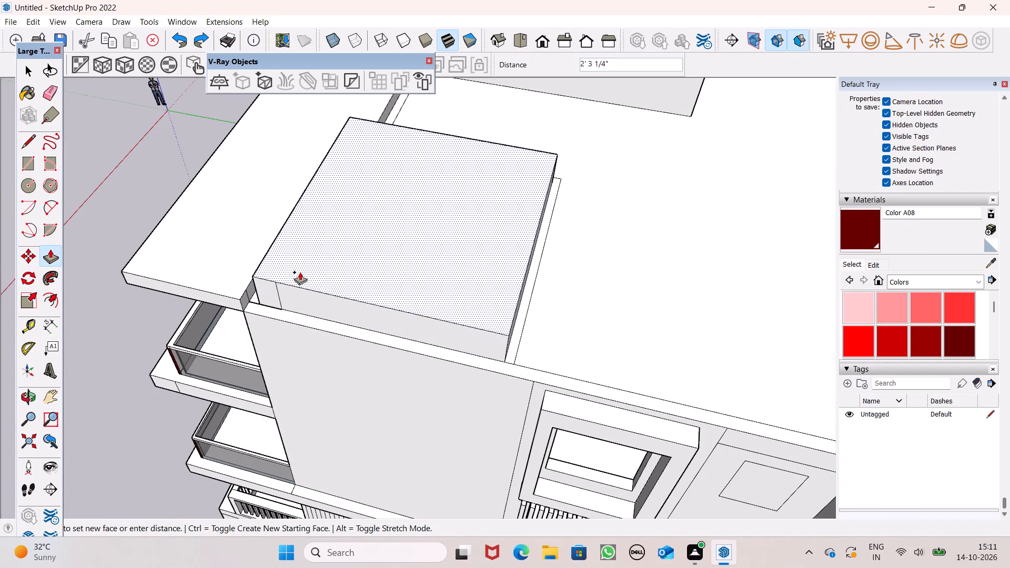
pyautogui.moveTo(300, 272); pyautogui.dragTo(250, 287)
pyautogui.moveTo(294, 310); pyautogui.dragTo(401, 352, button='middle')
pyautogui.scroll(4, 362, 384)
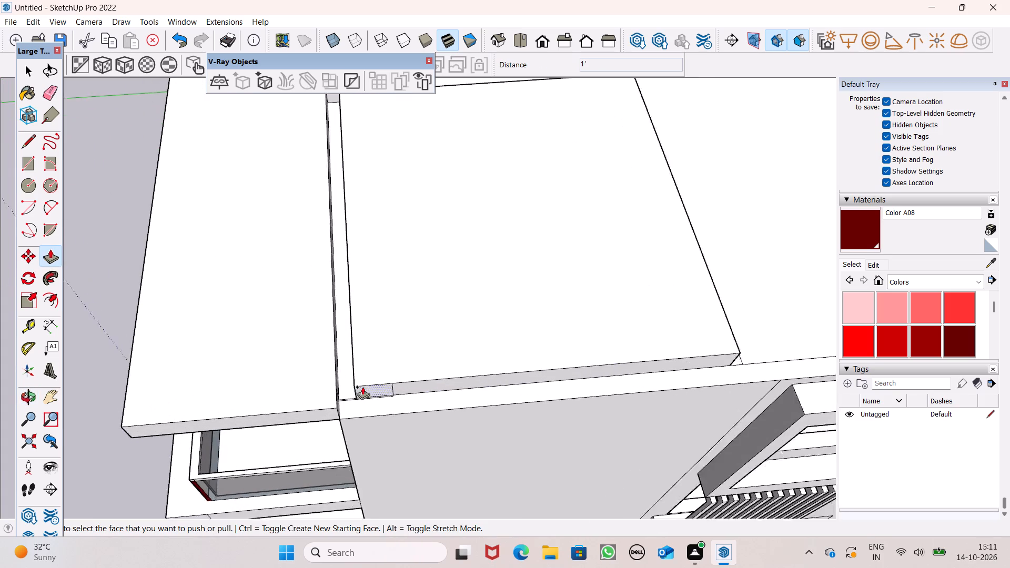
# Raise the narrow strip between the balcony cover and the corner room's roof by 1', level with both.
pyautogui.scroll(2, 362, 387)
pyautogui.moveTo(346, 382); pyautogui.dragTo(313, 384)
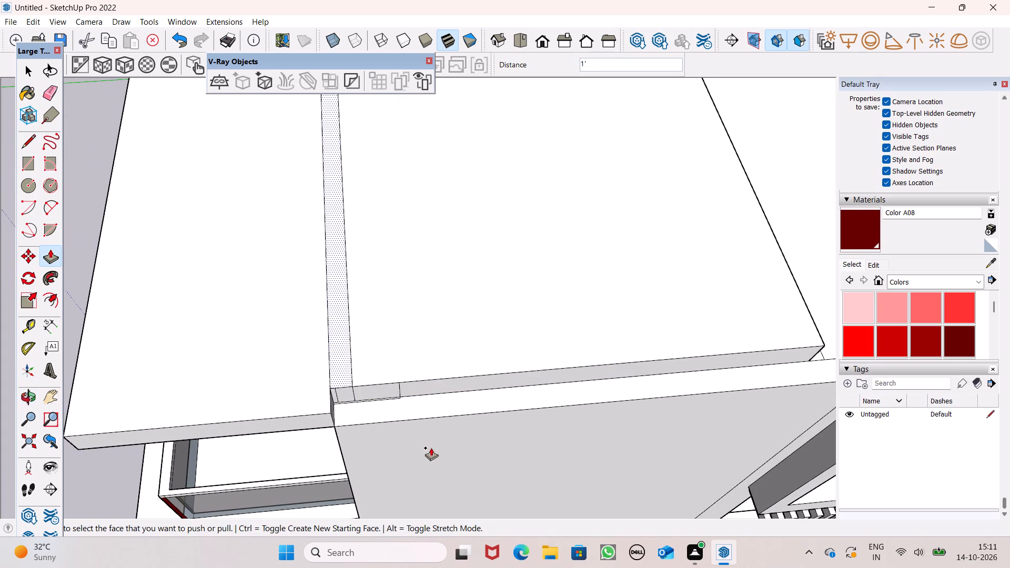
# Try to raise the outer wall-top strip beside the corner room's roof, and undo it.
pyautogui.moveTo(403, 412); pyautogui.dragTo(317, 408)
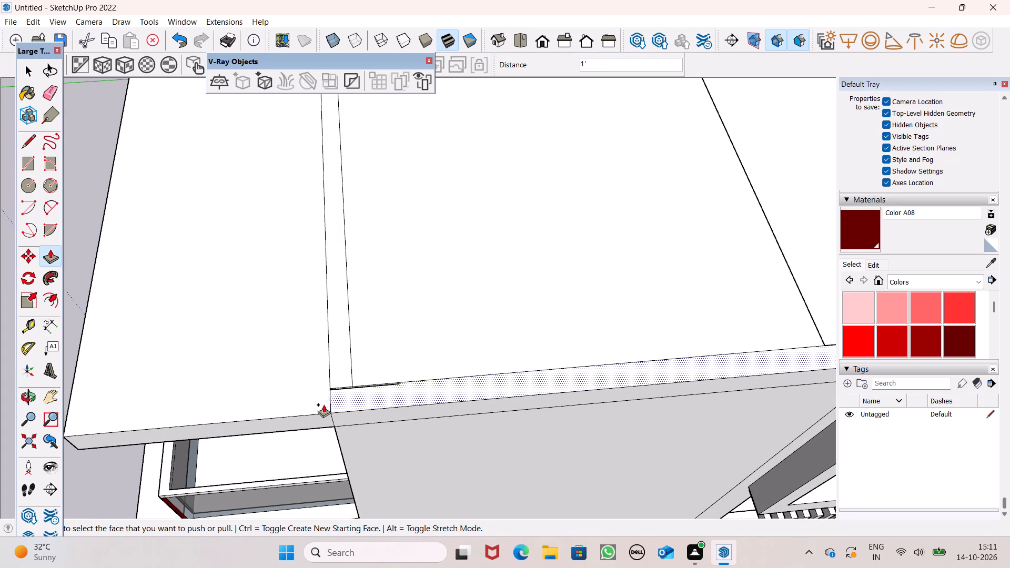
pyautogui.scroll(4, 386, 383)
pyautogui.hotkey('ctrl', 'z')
# Raise the thin leftover sliver at the balcony-side corner and the side facade's wall-top strip by 1', level with the roof.
pyautogui.moveTo(378, 410); pyautogui.dragTo(380, 456, button='middle')
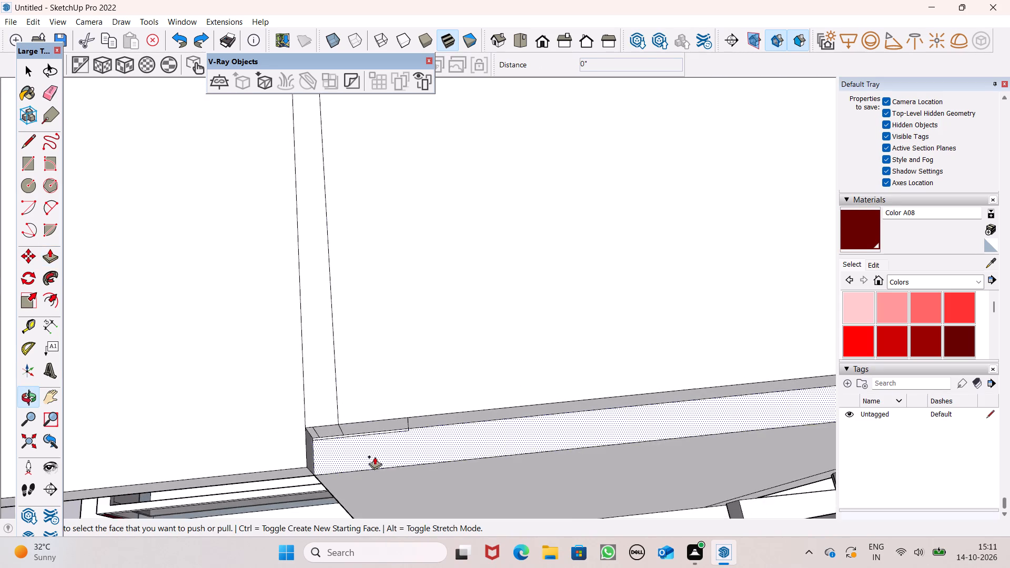
pyautogui.scroll(-1, 353, 445)
pyautogui.scroll(11, 351, 443)
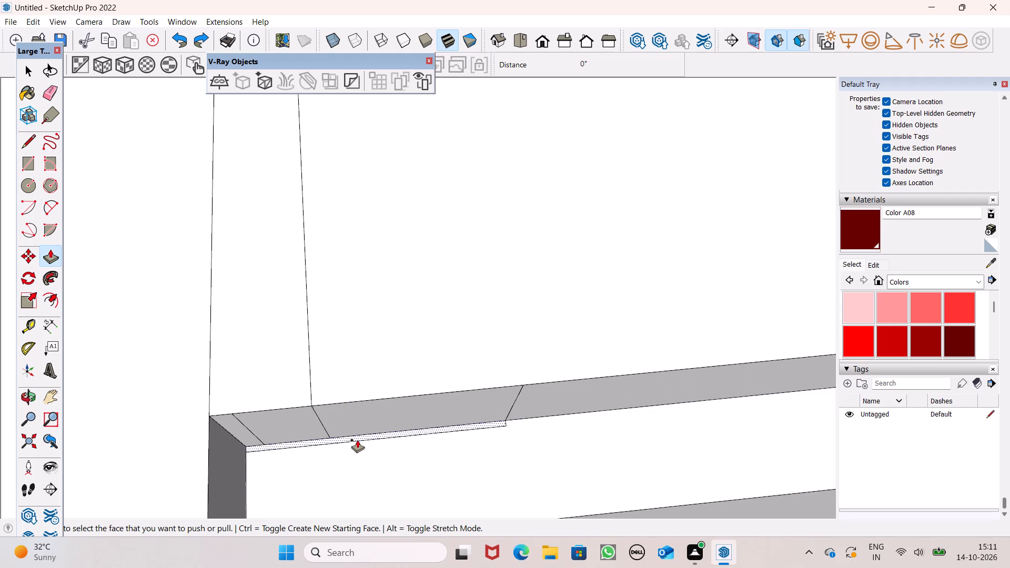
pyautogui.moveTo(357, 440); pyautogui.dragTo(207, 450)
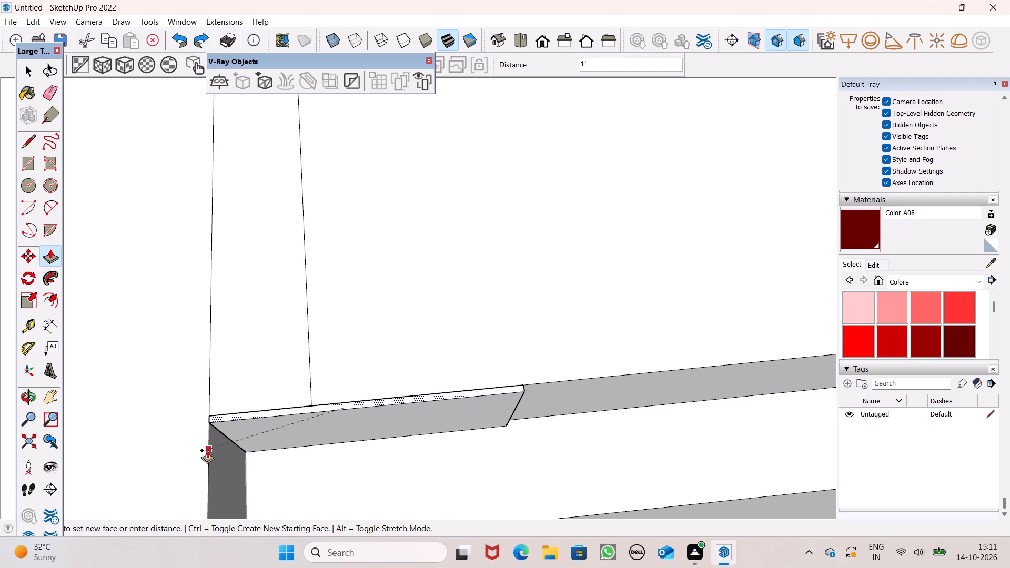
pyautogui.moveTo(207, 450); pyautogui.dragTo(203, 443)
pyautogui.scroll(-4, 334, 265)
pyautogui.moveTo(355, 422); pyautogui.dragTo(304, 415)
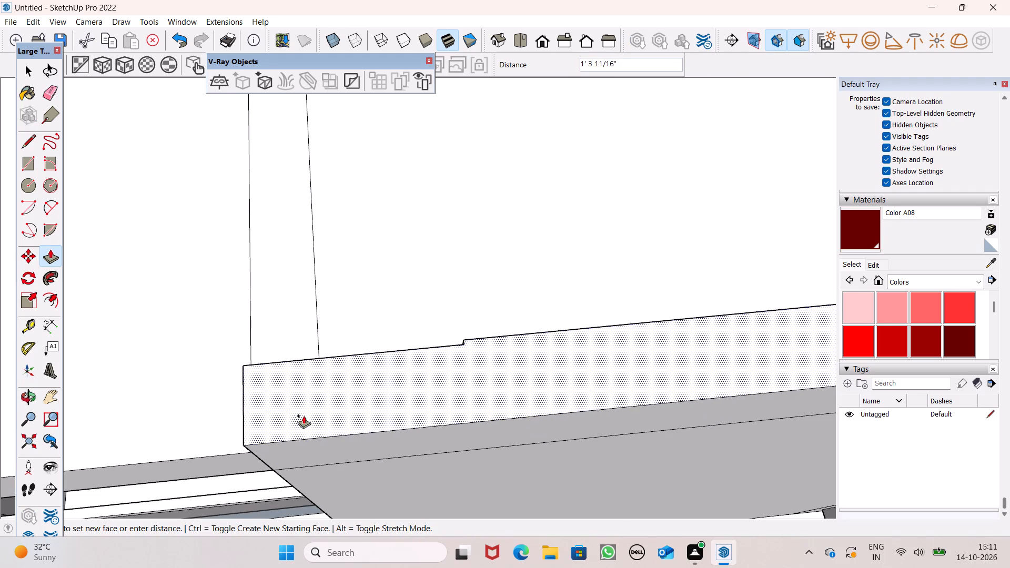
pyautogui.moveTo(304, 415); pyautogui.dragTo(238, 440)
pyautogui.scroll(-2, 349, 319)
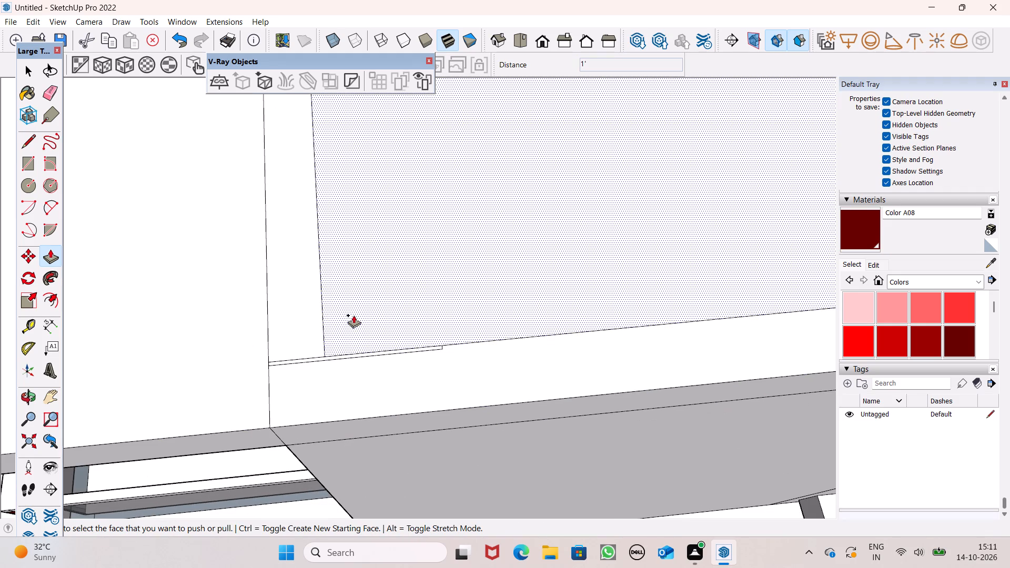
# Raise the strip beyond the corner room's inner roof edge and the large main roof face by 1'.
pyautogui.scroll(-14, 281, 370)
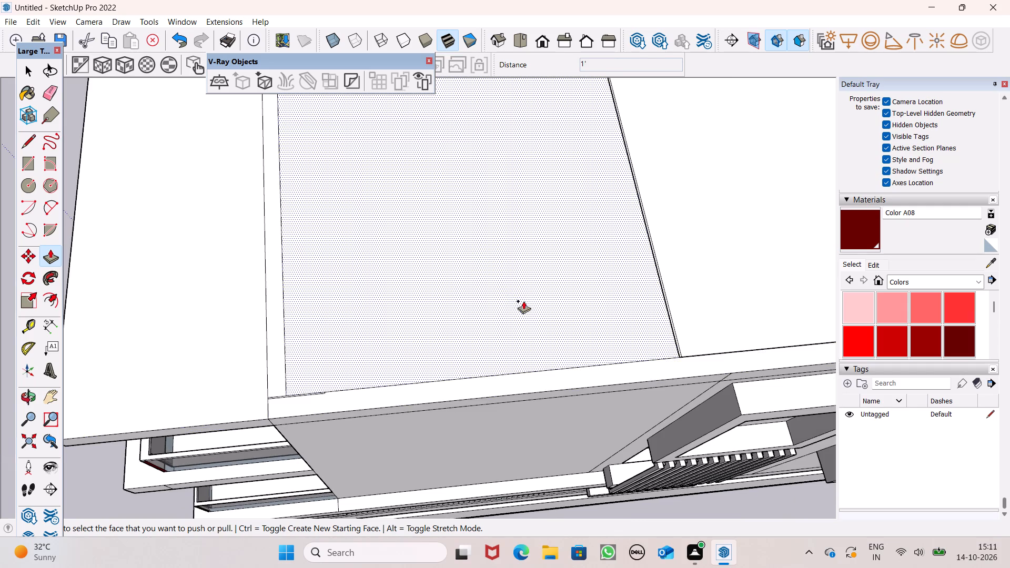
pyautogui.scroll(-8, 478, 247)
pyautogui.scroll(1, 665, 323)
pyautogui.moveTo(666, 323); pyautogui.dragTo(428, 307, button='middle')
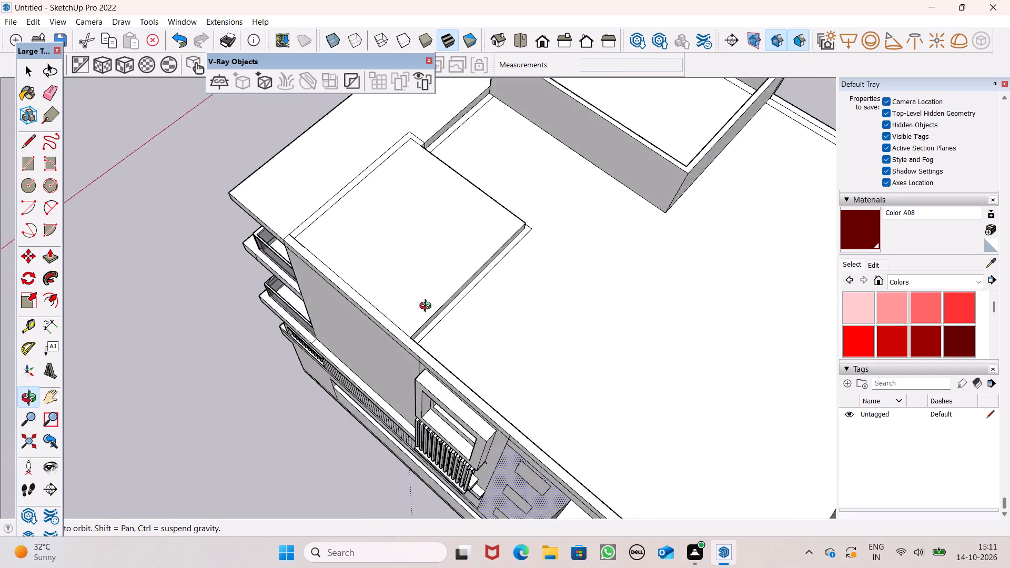
pyautogui.moveTo(428, 307); pyautogui.dragTo(408, 235, button='middle')
pyautogui.scroll(10, 407, 234)
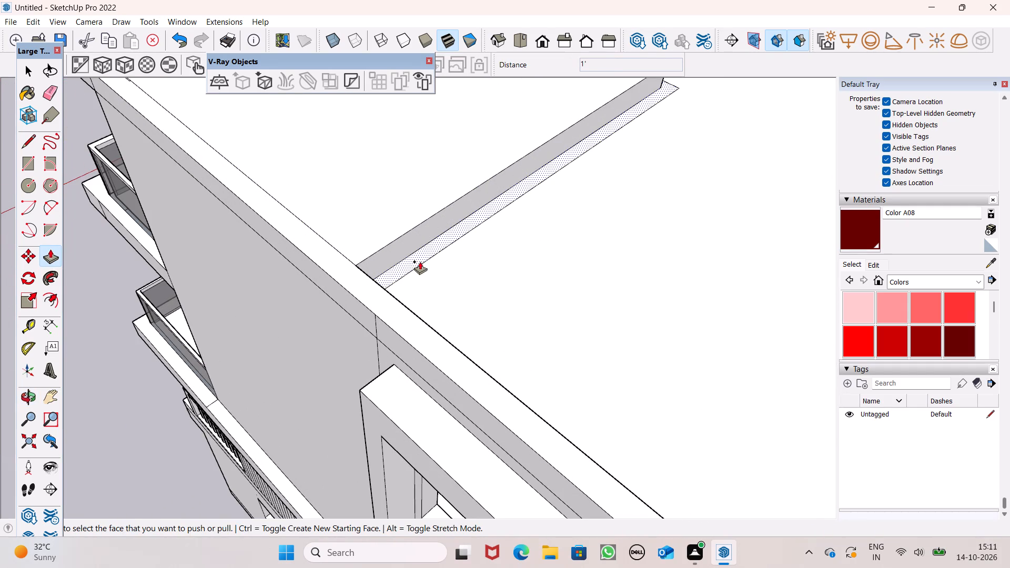
pyautogui.moveTo(420, 261); pyautogui.dragTo(374, 252)
pyautogui.moveTo(454, 309); pyautogui.dragTo(371, 272)
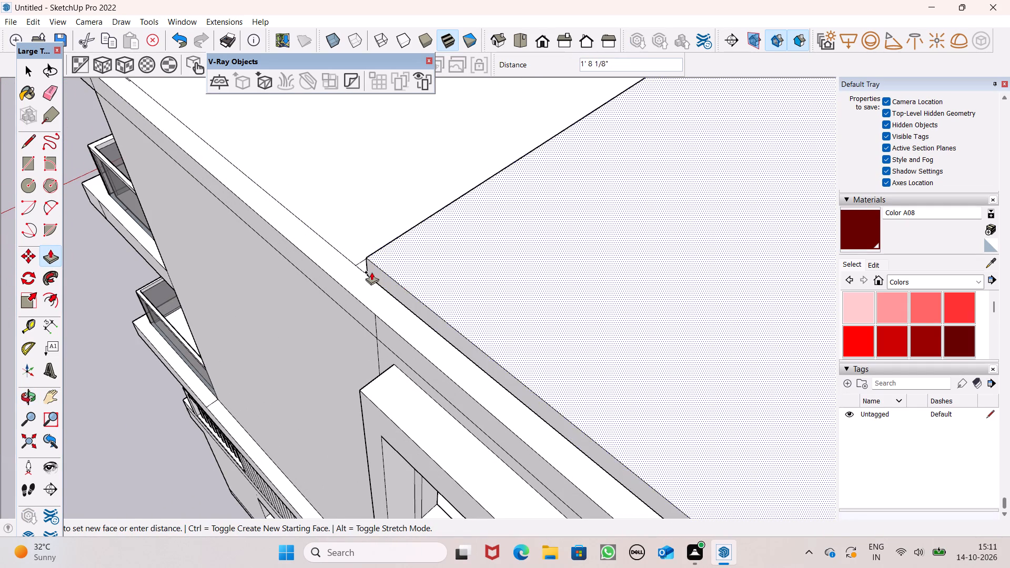
pyautogui.moveTo(371, 272); pyautogui.dragTo(367, 266)
# Raise the remaining low wall-top strips at the roof's rear corner, opposite the side facade, level with the main roof.
pyautogui.scroll(-5, 376, 250)
pyautogui.scroll(1, 373, 285)
pyautogui.scroll(-3, 447, 292)
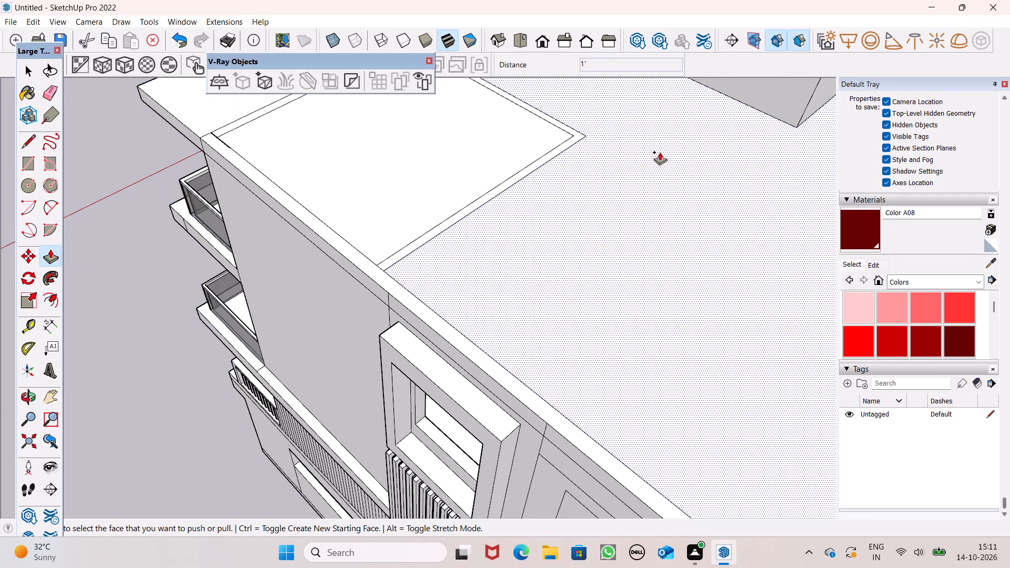
pyautogui.scroll(-4, 567, 246)
pyautogui.scroll(1, 554, 274)
pyautogui.scroll(-9, 474, 211)
pyautogui.moveTo(688, 264); pyautogui.dragTo(308, 208, button='middle')
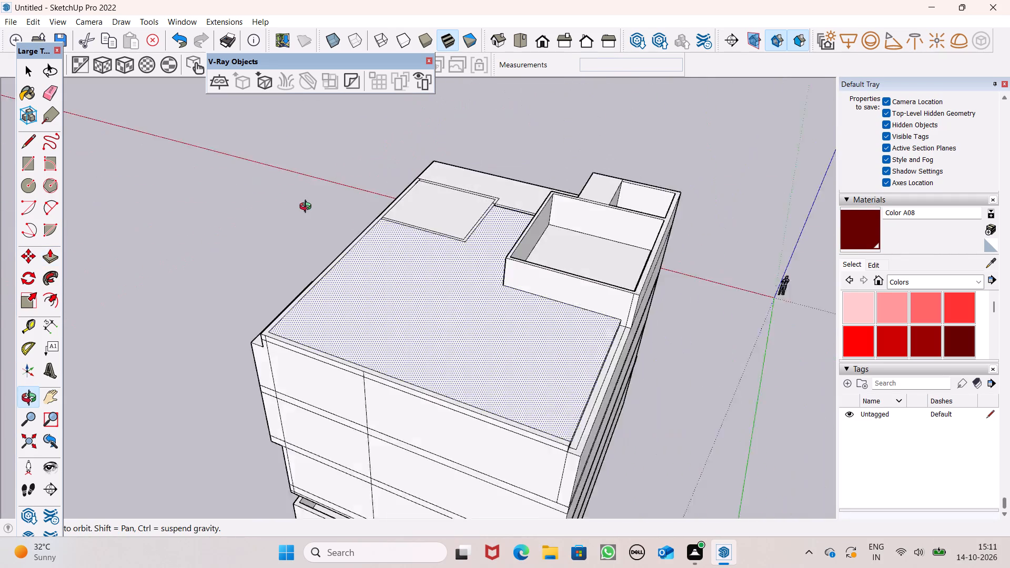
pyautogui.moveTo(308, 208); pyautogui.dragTo(272, 198, button='middle')
pyautogui.scroll(5, 423, 334)
pyautogui.scroll(6, 461, 492)
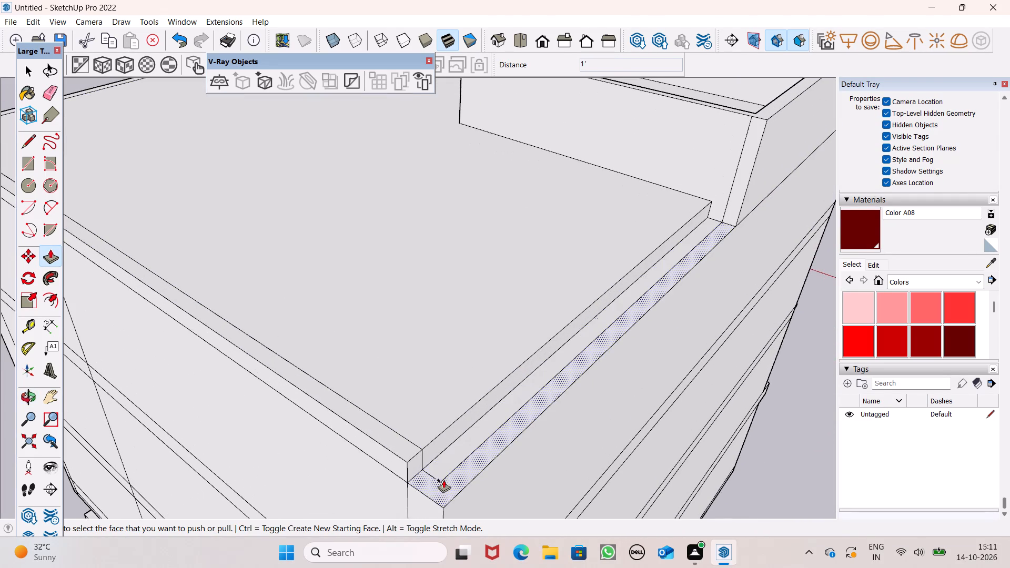
pyautogui.moveTo(442, 488); pyautogui.dragTo(383, 452)
pyautogui.moveTo(463, 479); pyautogui.dragTo(503, 543, button='middle')
pyautogui.scroll(2, 496, 495)
pyautogui.moveTo(485, 480); pyautogui.dragTo(452, 459)
pyautogui.scroll(-12, 579, 339)
# Raise the sunken strip between the balcony cover and the main roof by 1', beside the rooftop room's wall.
pyautogui.moveTo(584, 347); pyautogui.dragTo(854, 347, button='middle')
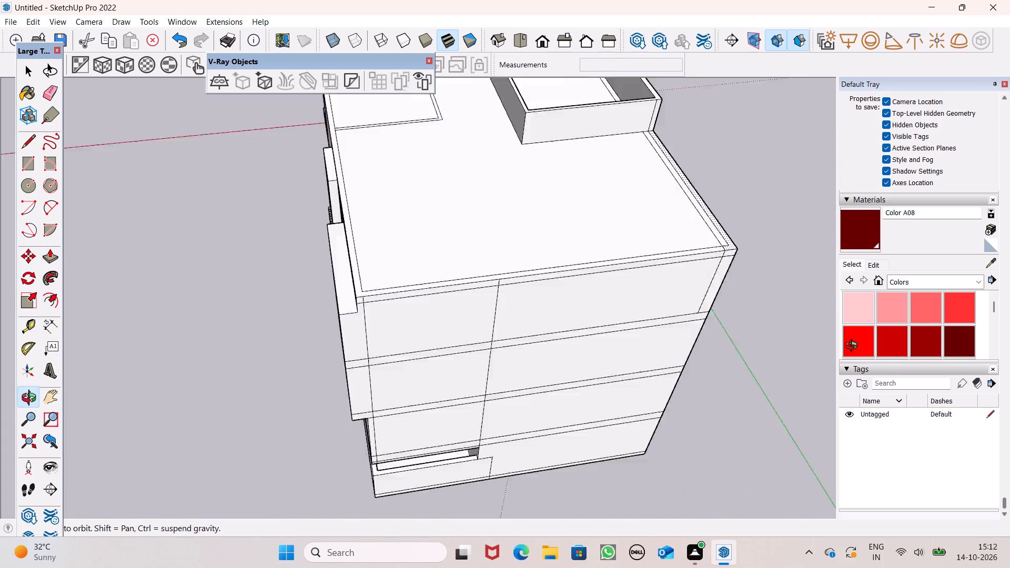
pyautogui.moveTo(854, 347); pyautogui.dragTo(1009, 350, button='middle')
pyautogui.scroll(-3, 755, 343)
pyautogui.moveTo(682, 363); pyautogui.dragTo(1009, 351, button='middle')
pyautogui.scroll(1, 504, 325)
pyautogui.moveTo(504, 325); pyautogui.dragTo(742, 109, button='middle')
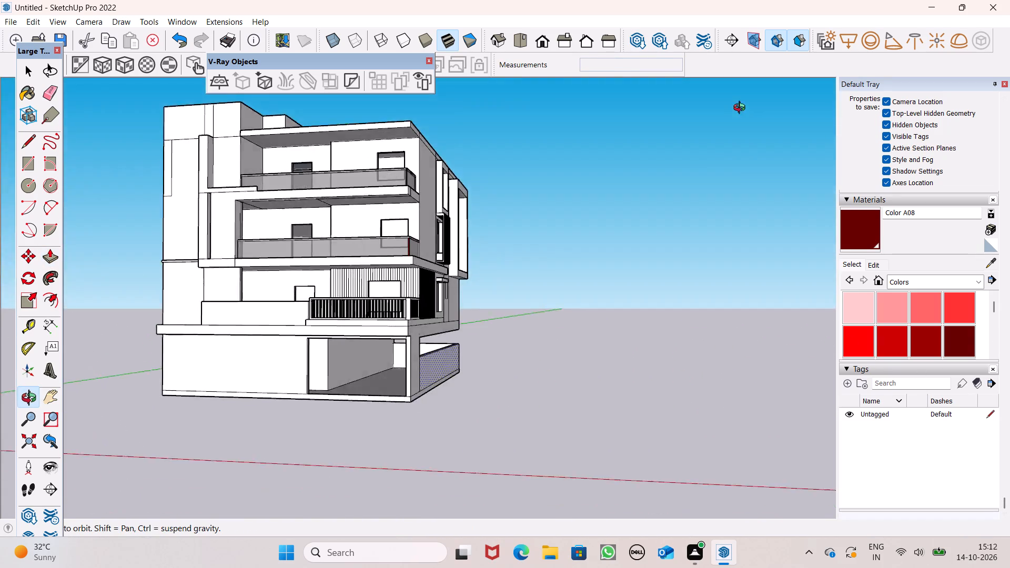
pyautogui.moveTo(742, 109); pyautogui.dragTo(719, 344, button='middle')
pyautogui.scroll(-1, 313, 141)
pyautogui.scroll(3, 314, 141)
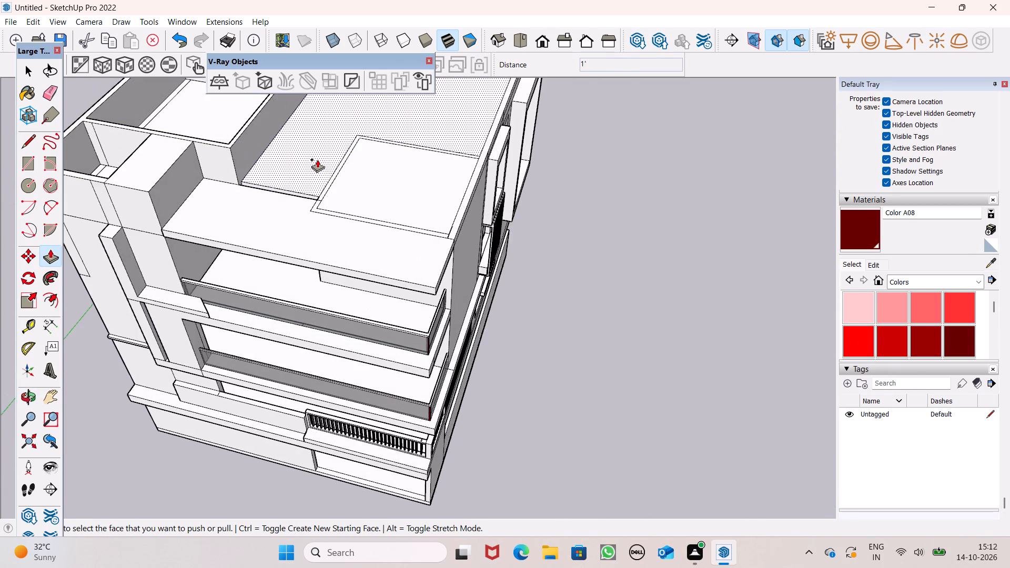
pyautogui.scroll(7, 317, 159)
pyautogui.moveTo(341, 233); pyautogui.dragTo(399, 370, button='middle')
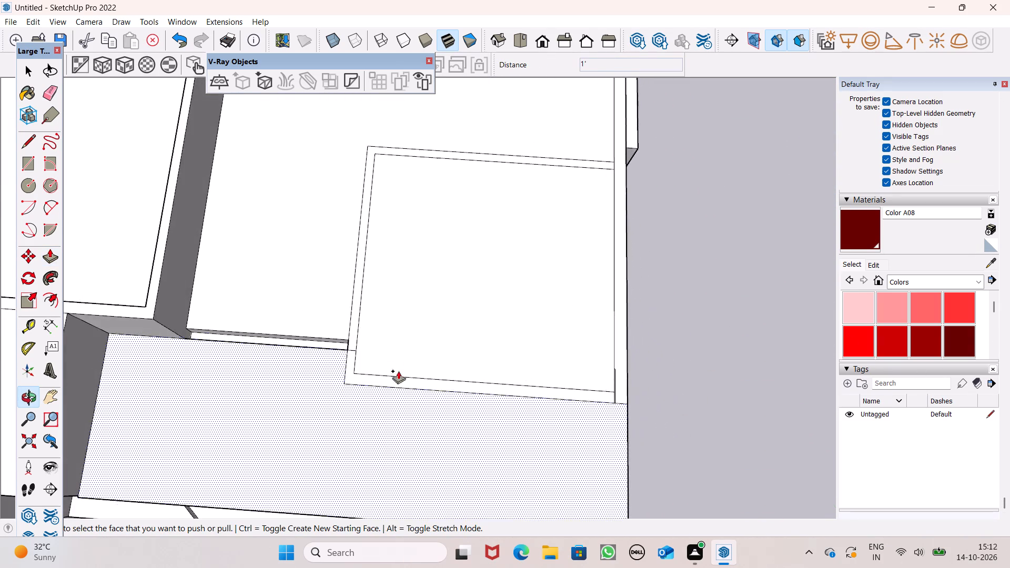
pyautogui.scroll(6, 274, 332)
pyautogui.moveTo(278, 349); pyautogui.dragTo(325, 330)
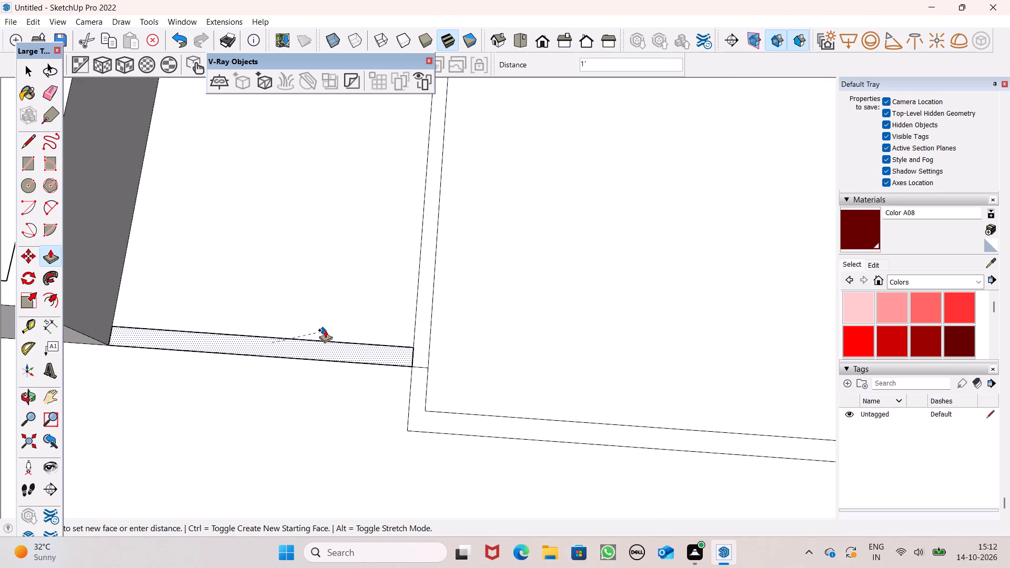
pyautogui.moveTo(325, 330); pyautogui.dragTo(326, 326)
# Erase the leftover outlines of the corner room, the balcony cover joint and the adjoining wall strip from the flat roof.
pyautogui.click(52, 95)
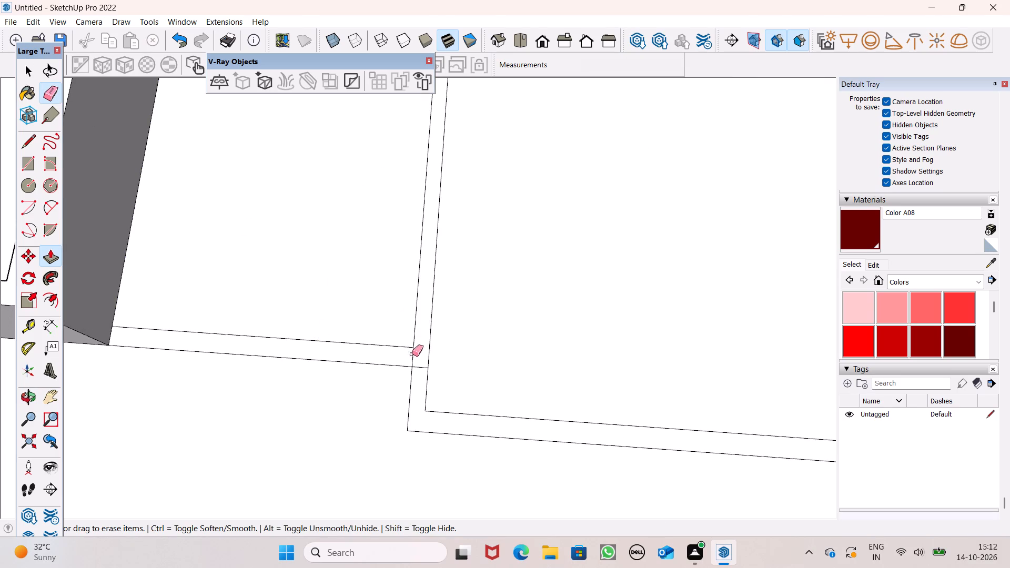
pyautogui.click(421, 370)
pyautogui.click(422, 368)
pyautogui.moveTo(434, 364); pyautogui.dragTo(414, 377)
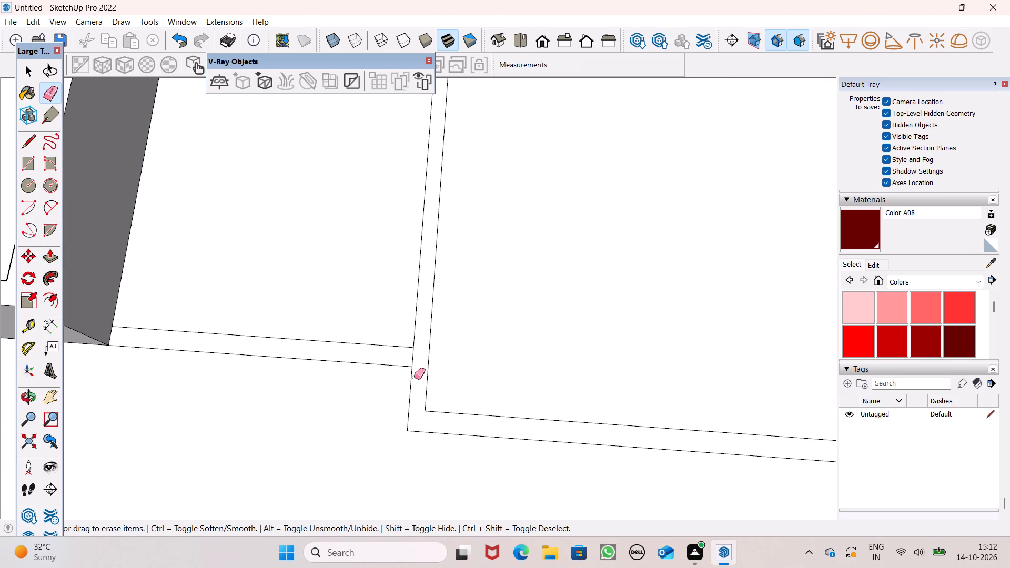
pyautogui.moveTo(414, 377); pyautogui.dragTo(443, 428)
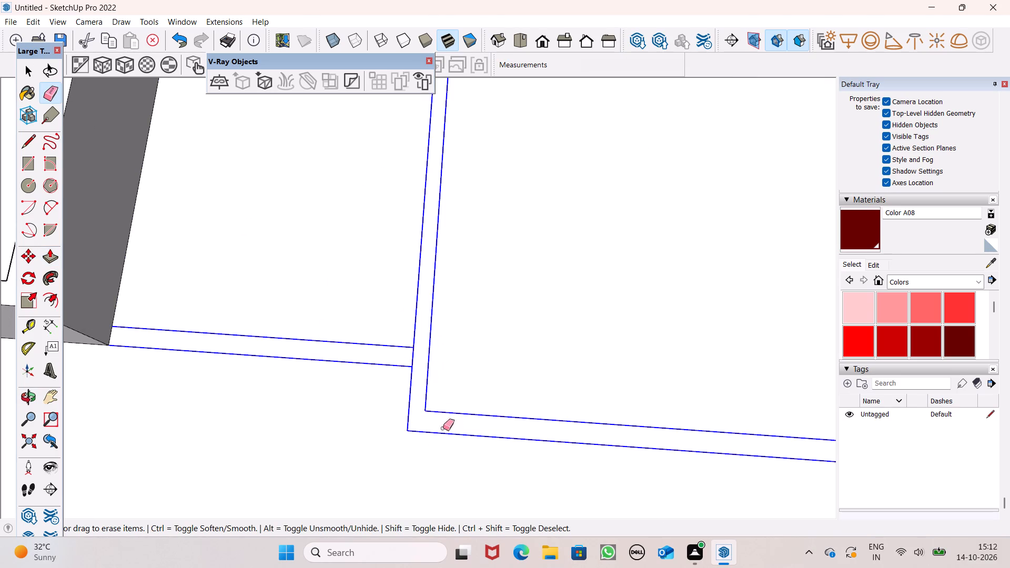
pyautogui.moveTo(443, 428); pyautogui.dragTo(439, 420)
pyautogui.scroll(-9, 466, 294)
pyautogui.moveTo(561, 180); pyautogui.dragTo(566, 196)
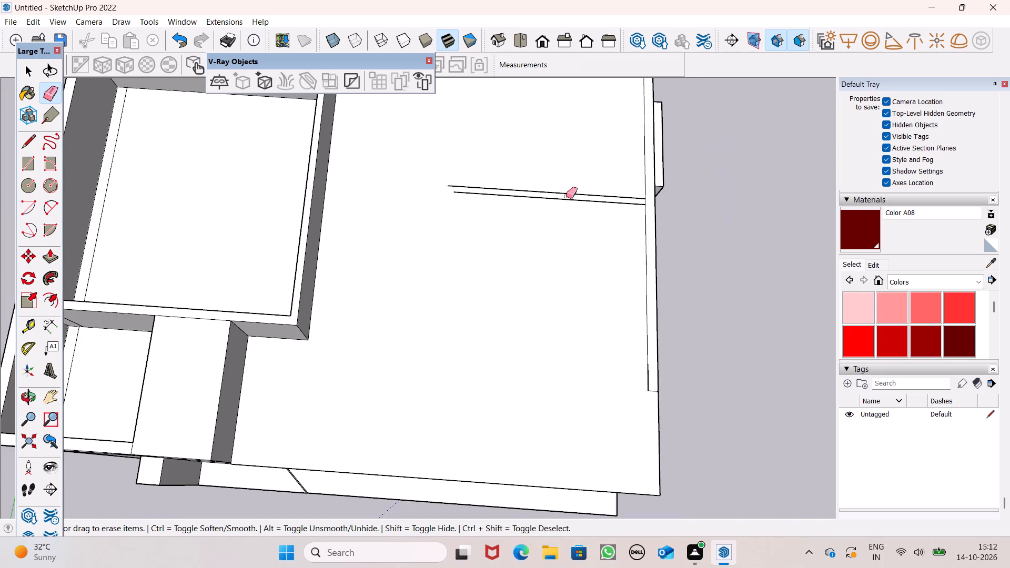
pyautogui.moveTo(566, 196); pyautogui.dragTo(566, 214)
pyautogui.moveTo(648, 328); pyautogui.dragTo(643, 391)
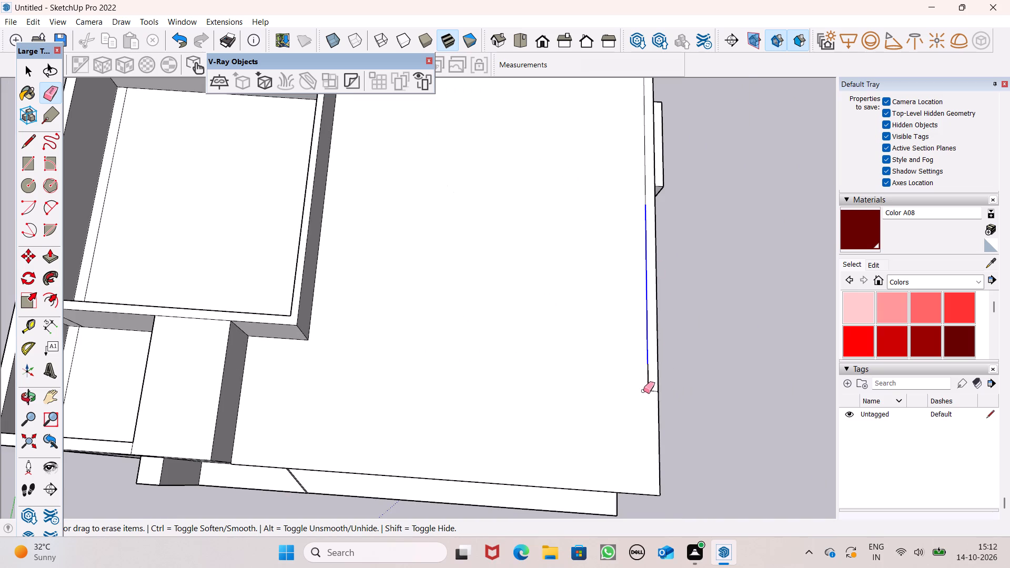
pyautogui.moveTo(643, 391); pyautogui.dragTo(650, 393)
# Erase the leftover line pieces on the roof along its edge above the side facade, up to the rear corner.
pyautogui.moveTo(629, 433); pyautogui.dragTo(596, 95, button='middle')
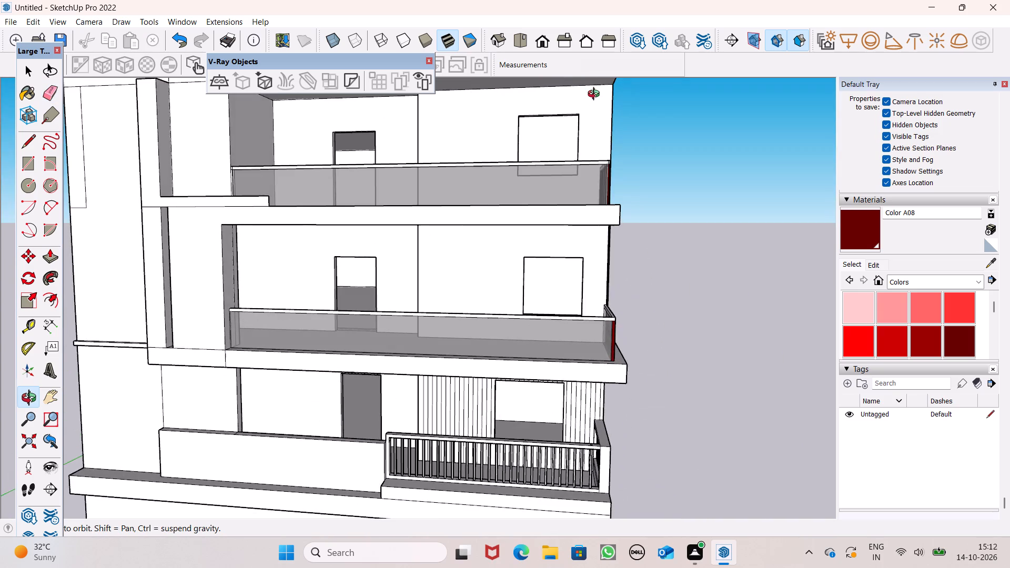
pyautogui.moveTo(596, 95); pyautogui.dragTo(354, 283, button='middle')
pyautogui.scroll(5, 367, 291)
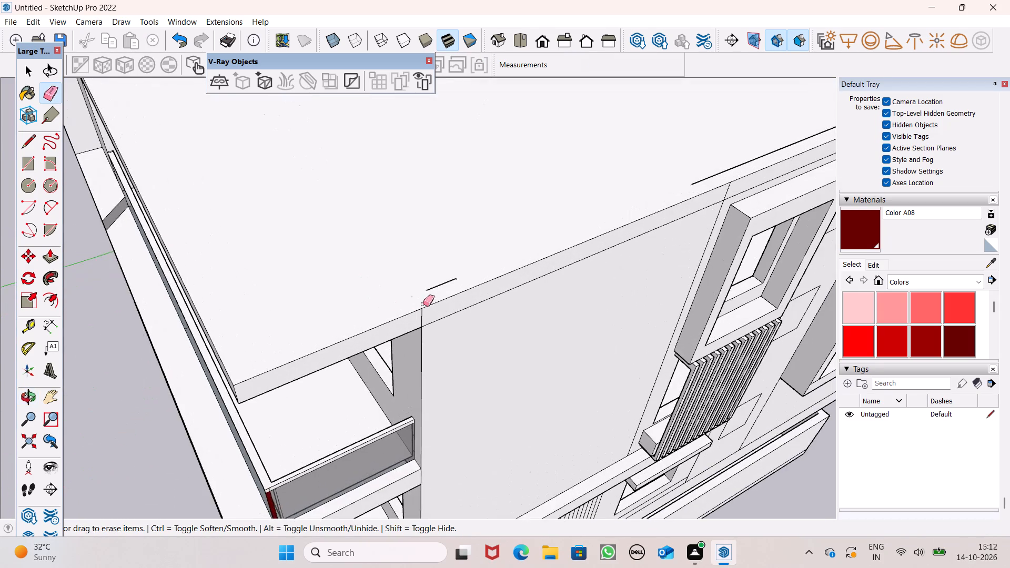
pyautogui.moveTo(432, 289); pyautogui.dragTo(442, 283)
pyautogui.scroll(-4, 355, 295)
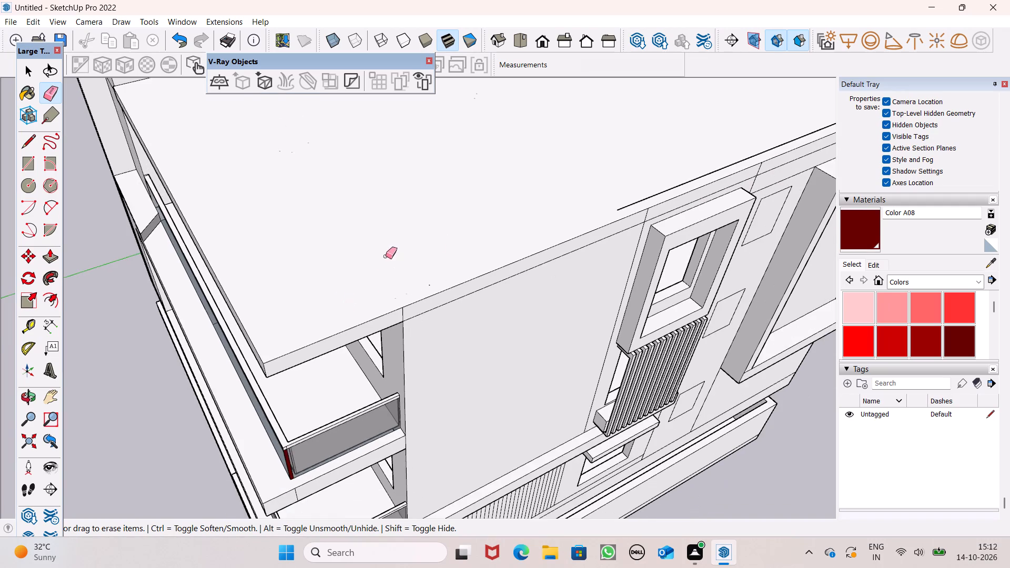
pyautogui.scroll(-9, 361, 367)
pyautogui.scroll(3, 607, 223)
pyautogui.click(558, 259)
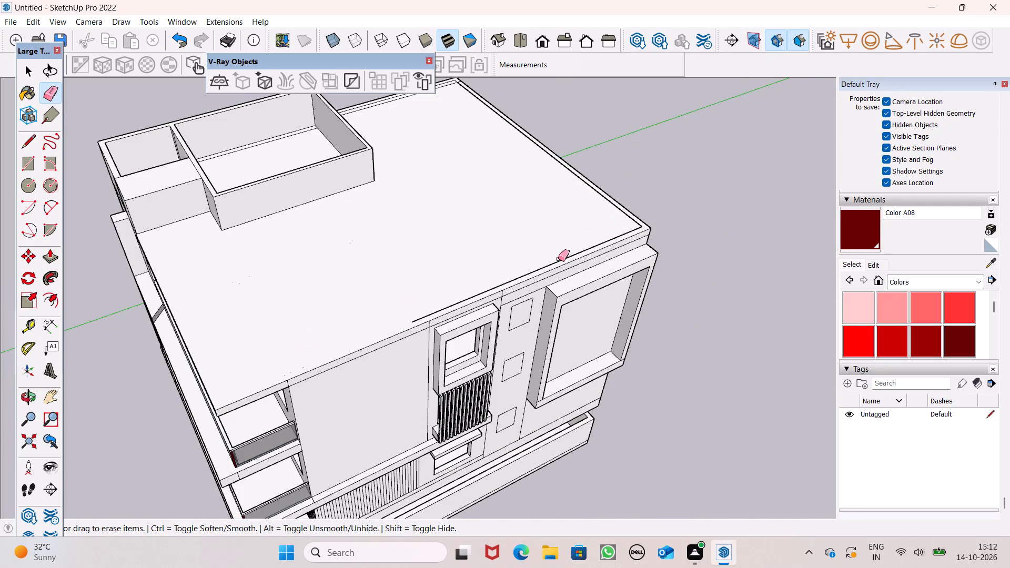
pyautogui.scroll(6, 633, 217)
pyautogui.moveTo(628, 217); pyautogui.dragTo(621, 222)
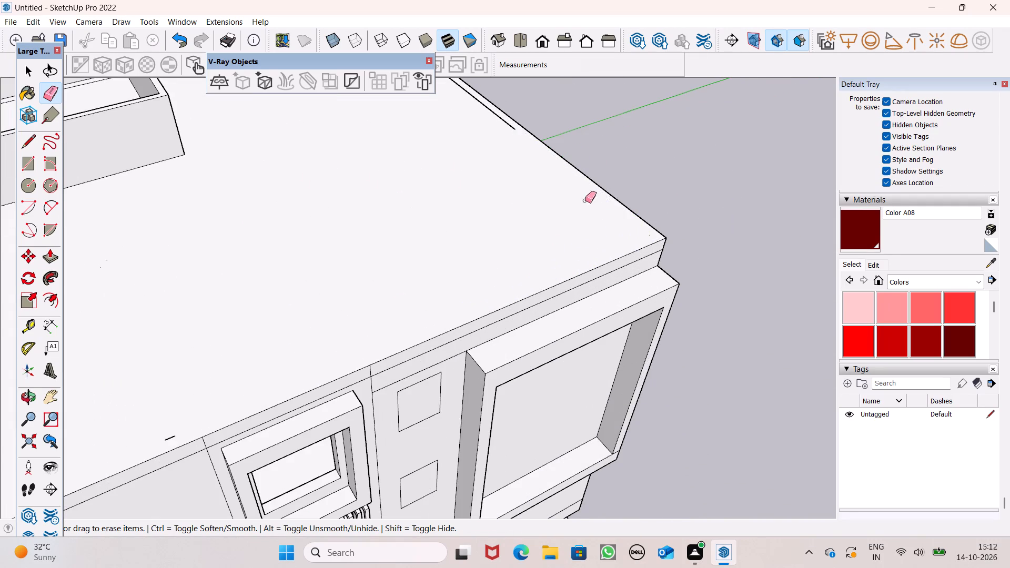
# Erase the leftover parallel lines on the roof along its rear edge and the edge opposite the side facade.
pyautogui.scroll(-7, 582, 201)
pyautogui.scroll(6, 541, 124)
pyautogui.scroll(3, 493, 109)
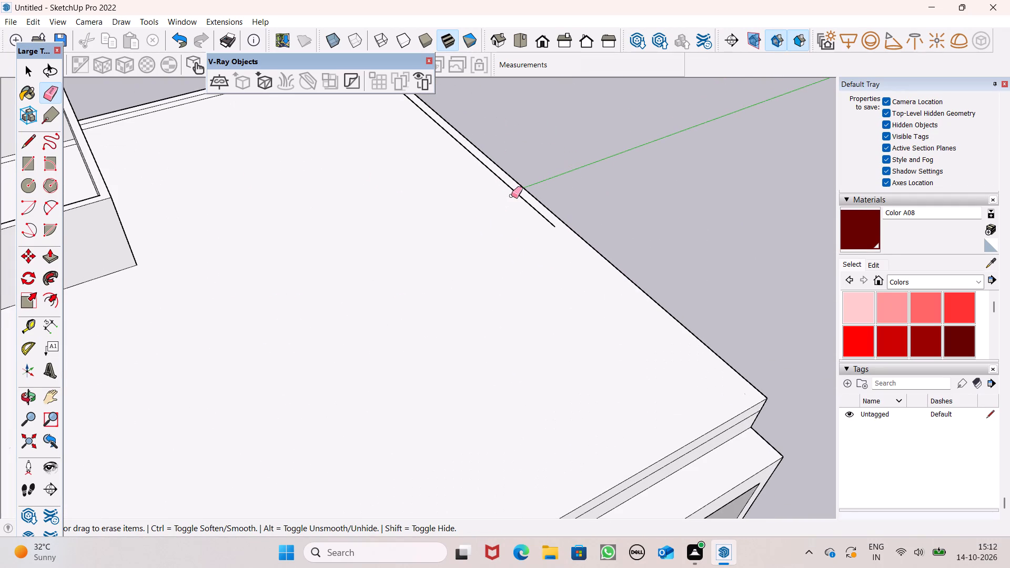
pyautogui.click(516, 194)
pyautogui.click(516, 194)
pyautogui.moveTo(513, 195); pyautogui.dragTo(513, 199)
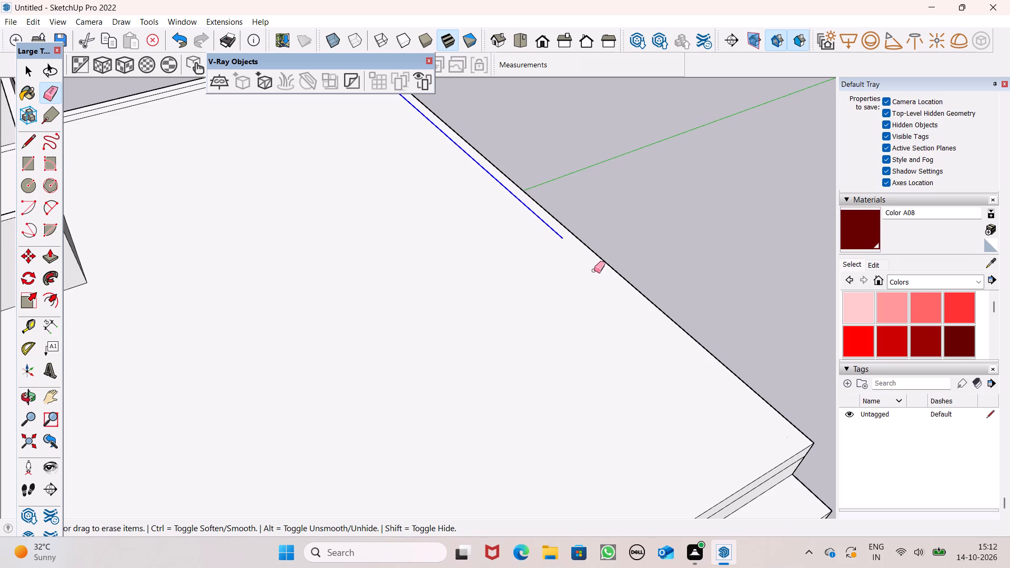
pyautogui.scroll(-7, 594, 270)
pyautogui.moveTo(499, 153); pyautogui.dragTo(0, 251, button='middle')
pyautogui.scroll(7, 541, 279)
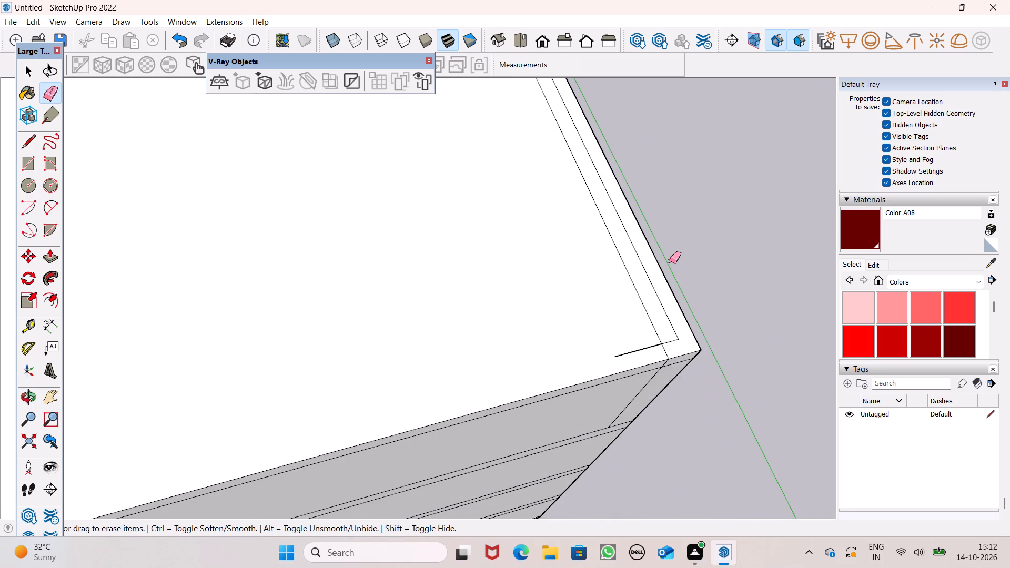
pyautogui.scroll(-1, 671, 271)
pyautogui.scroll(1, 671, 271)
pyautogui.moveTo(669, 305); pyautogui.dragTo(666, 349)
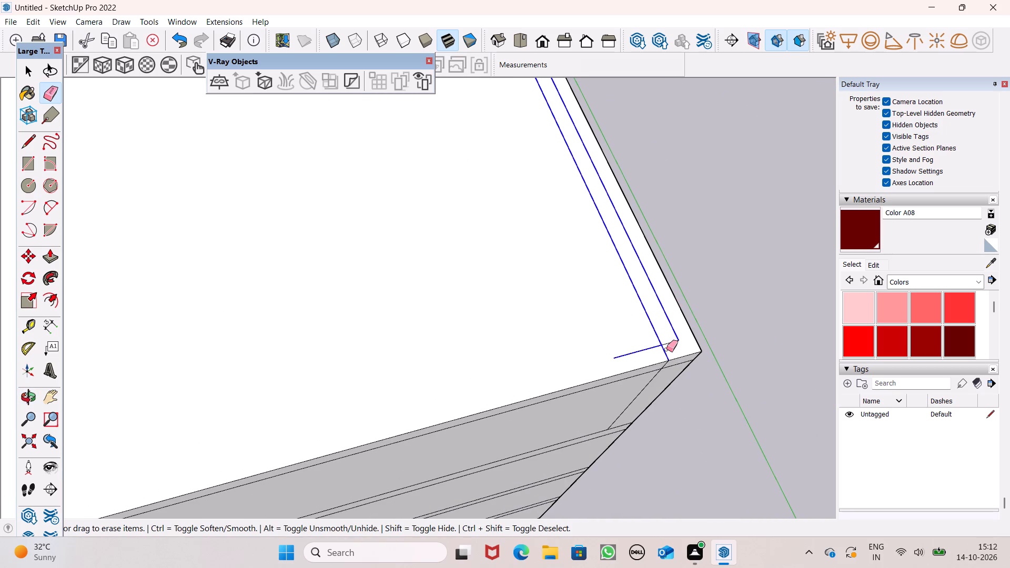
pyautogui.moveTo(666, 349); pyautogui.dragTo(661, 341)
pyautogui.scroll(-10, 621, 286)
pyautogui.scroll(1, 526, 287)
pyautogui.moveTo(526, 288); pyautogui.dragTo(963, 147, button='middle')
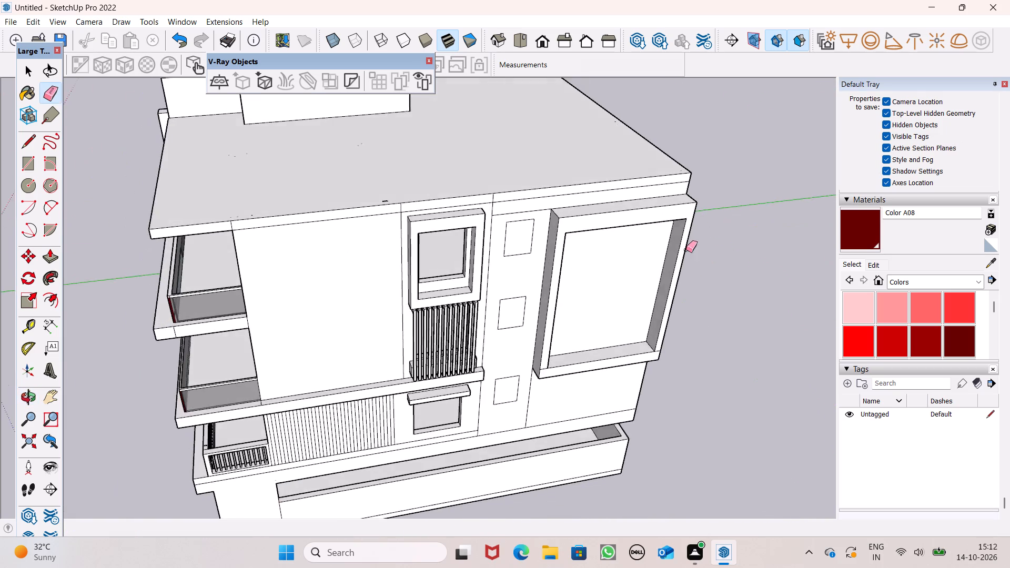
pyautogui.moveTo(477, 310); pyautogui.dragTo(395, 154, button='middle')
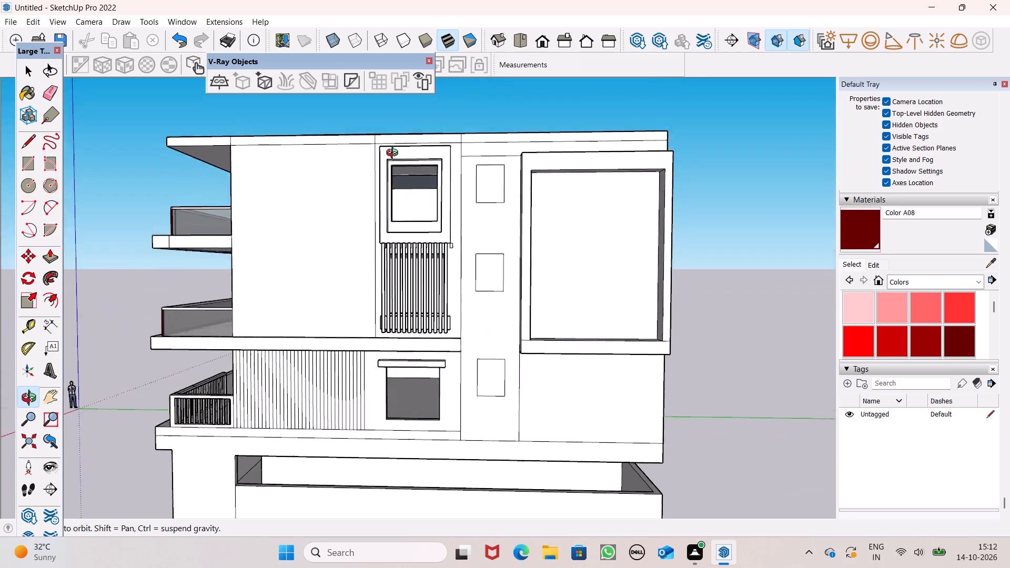
# Push/Pull the dark recessed ceiling face inside the top-floor room by about 1' 4 9/16".
pyautogui.moveTo(395, 154); pyautogui.dragTo(373, 166, button='middle')
pyautogui.scroll(5, 377, 166)
pyautogui.scroll(-1, 406, 181)
pyautogui.scroll(7, 405, 180)
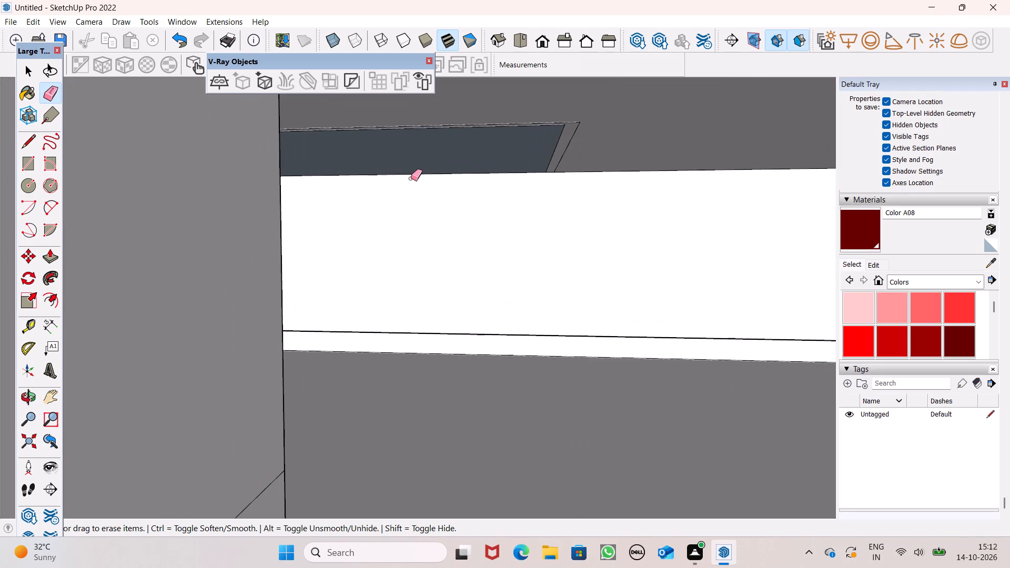
pyautogui.moveTo(479, 196); pyautogui.dragTo(396, 162, button='middle')
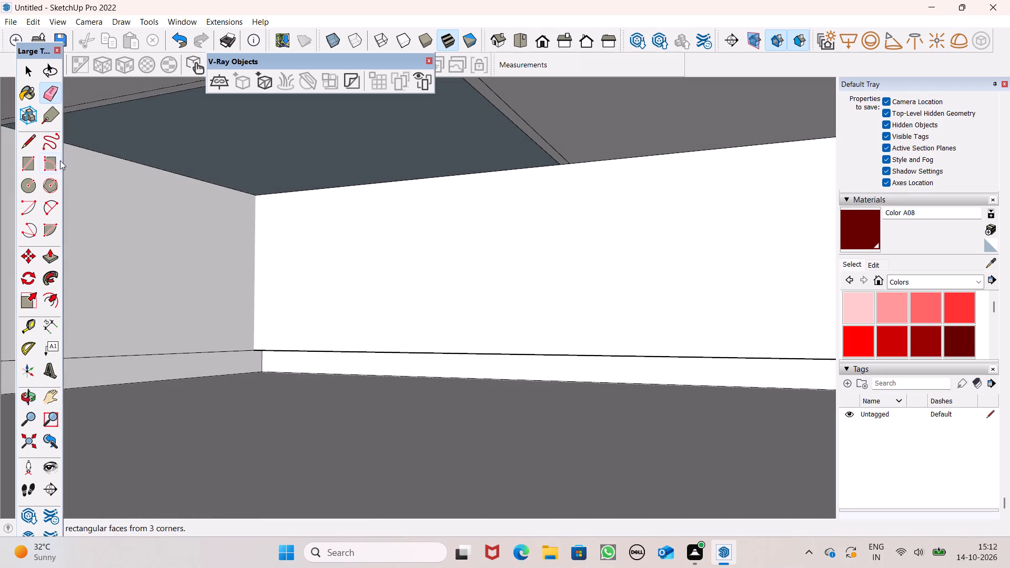
pyautogui.moveTo(52, 261); pyautogui.dragTo(63, 260)
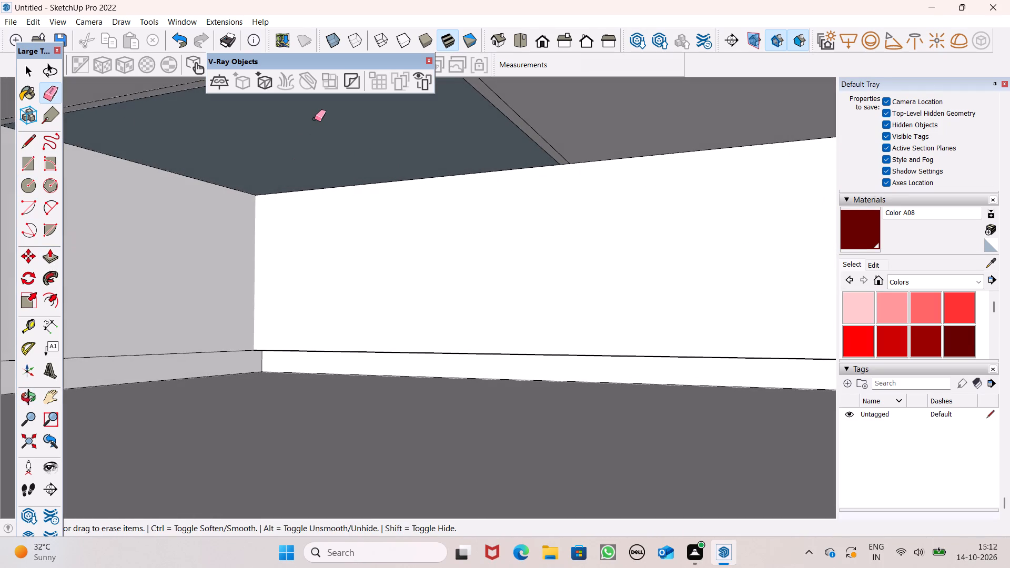
pyautogui.click(315, 118)
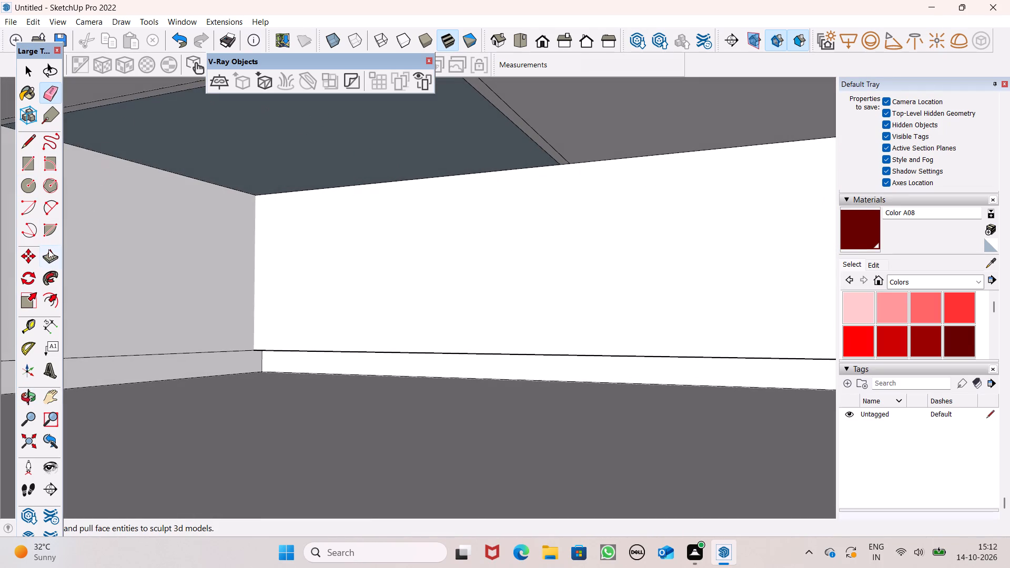
pyautogui.moveTo(49, 256); pyautogui.dragTo(62, 252)
pyautogui.click(52, 258)
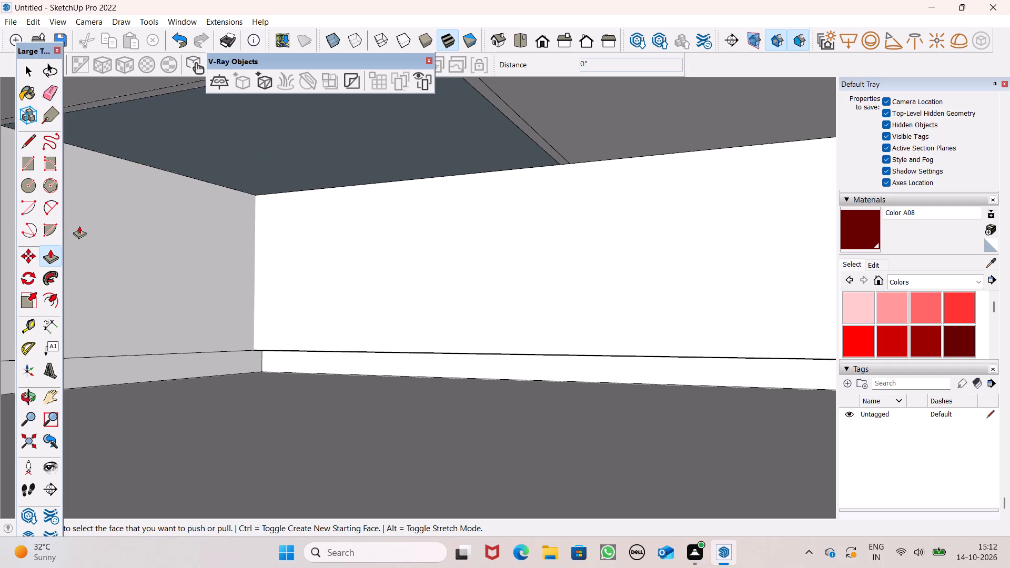
pyautogui.moveTo(209, 148); pyautogui.dragTo(205, 141)
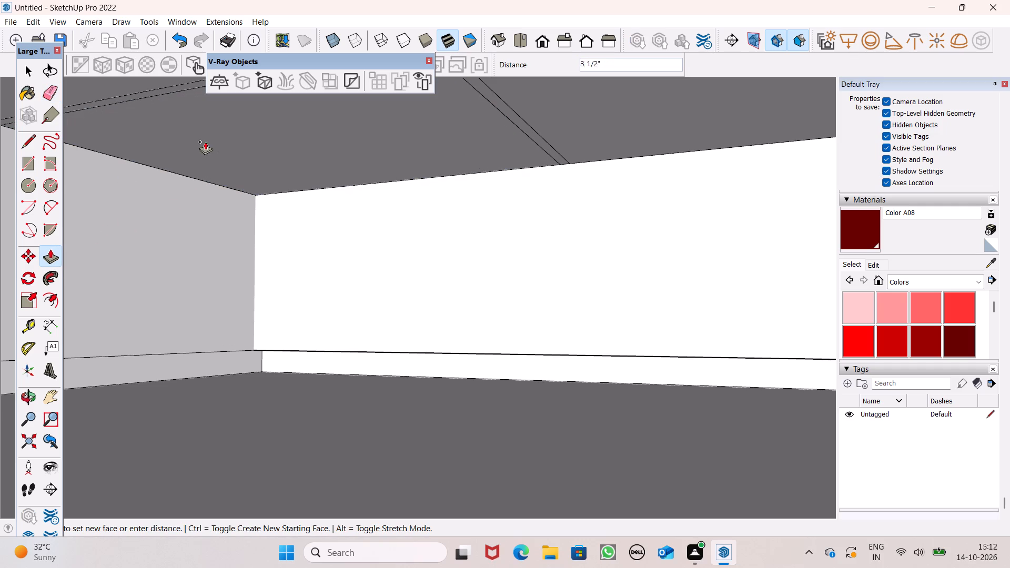
pyautogui.moveTo(205, 141); pyautogui.dragTo(162, 115)
# Examine the roof, the rooftop room walls and the balcony facade from above and around the building.
pyautogui.scroll(-2, 440, 208)
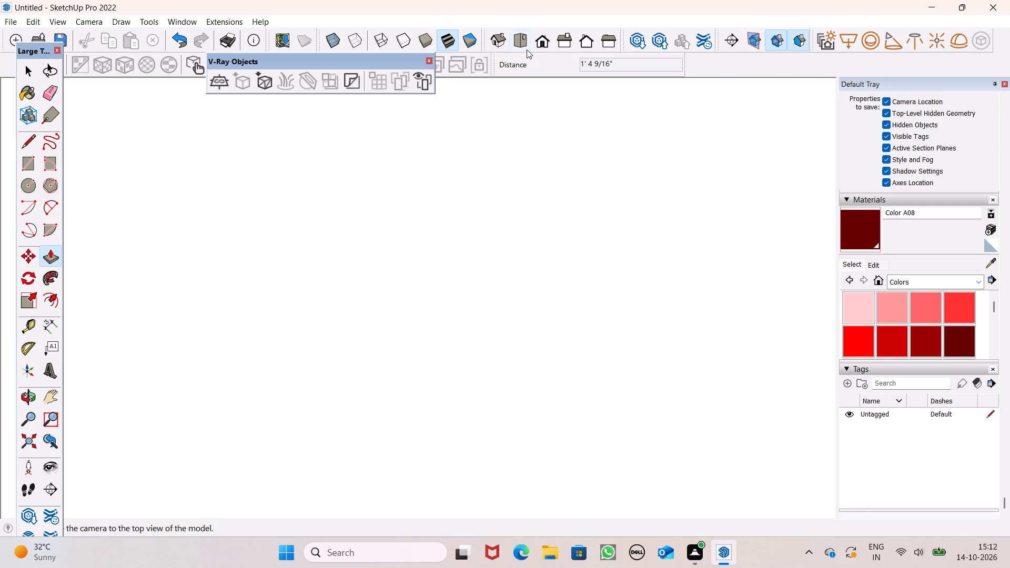
pyautogui.click(523, 39)
pyautogui.scroll(-8, 545, 208)
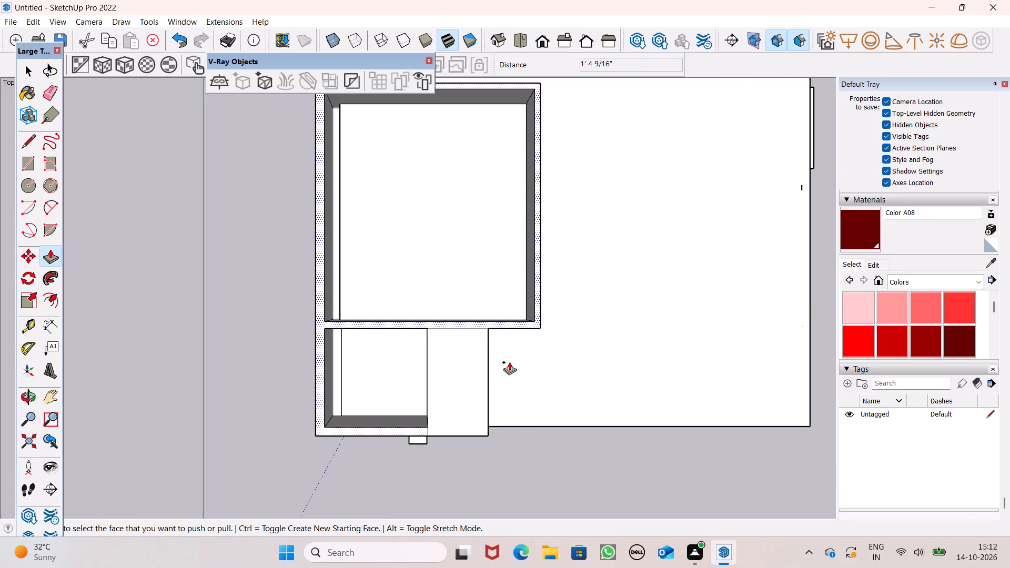
pyautogui.scroll(-3, 528, 393)
pyautogui.scroll(1, 522, 419)
pyautogui.moveTo(522, 419); pyautogui.dragTo(411, 37, button='middle')
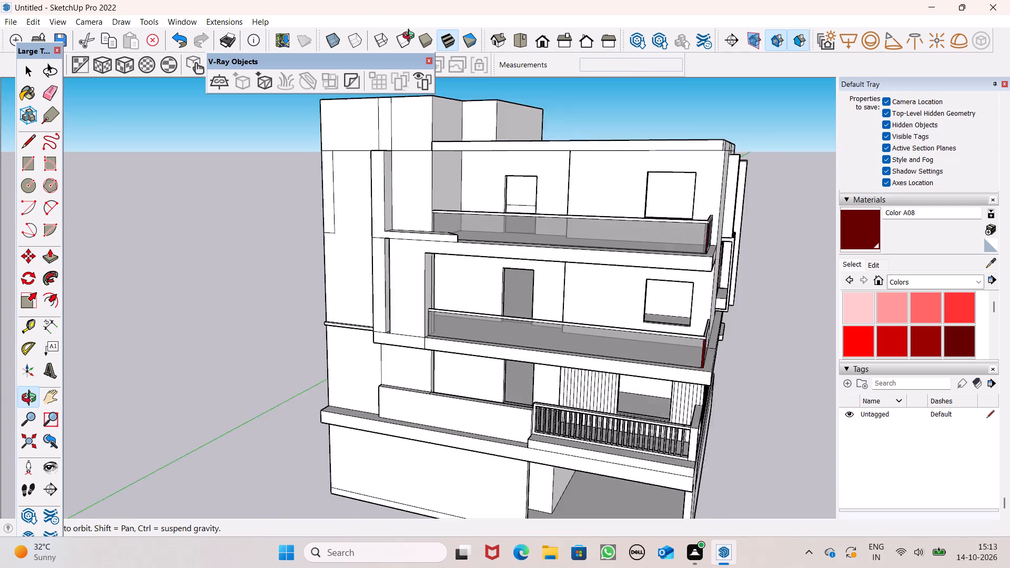
pyautogui.moveTo(411, 37); pyautogui.dragTo(361, 32, button='middle')
pyautogui.moveTo(665, 262); pyautogui.dragTo(769, 285, button='middle')
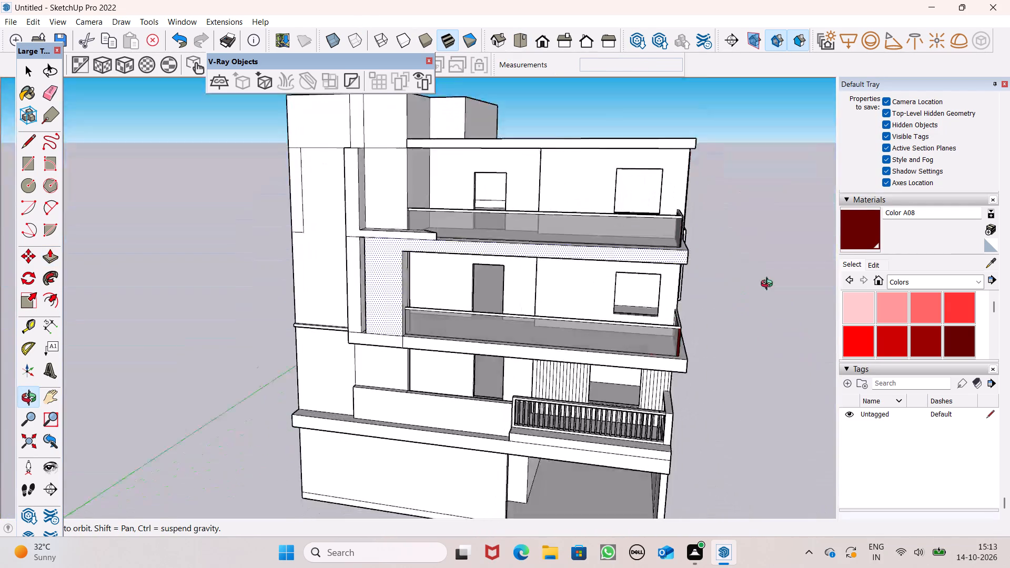
pyautogui.moveTo(769, 285); pyautogui.dragTo(830, 325, button='middle')
pyautogui.press('space')
pyautogui.scroll(-5, 730, 225)
pyautogui.scroll(-4, 773, 199)
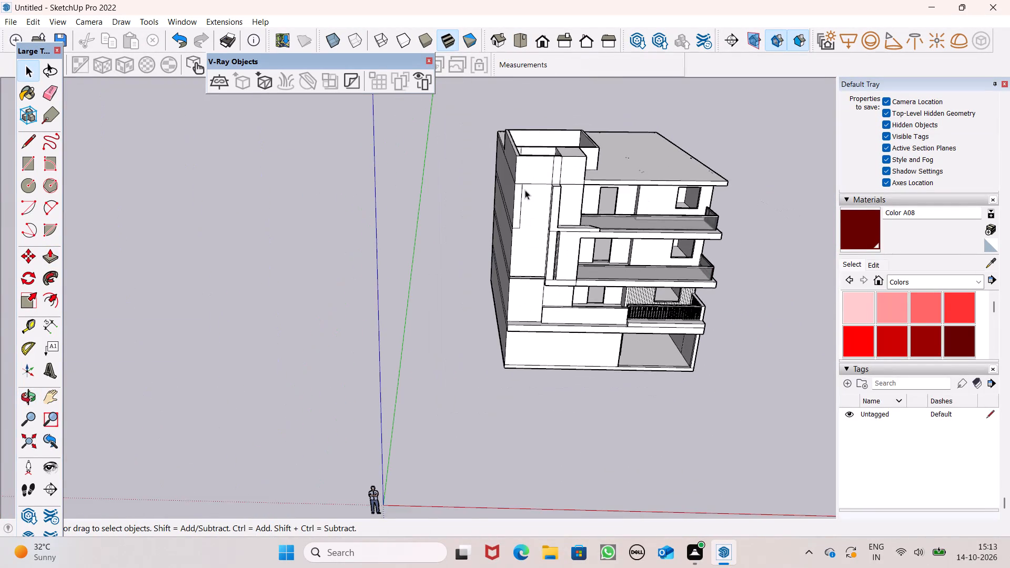
pyautogui.scroll(-3, 392, 193)
pyautogui.scroll(5, 448, 144)
pyautogui.scroll(-1, 571, 164)
pyautogui.scroll(1, 571, 164)
pyautogui.scroll(4, 590, 266)
pyautogui.moveTo(505, 249); pyautogui.dragTo(459, 212, button='middle')
pyautogui.scroll(1, 469, 191)
pyautogui.scroll(-4, 476, 169)
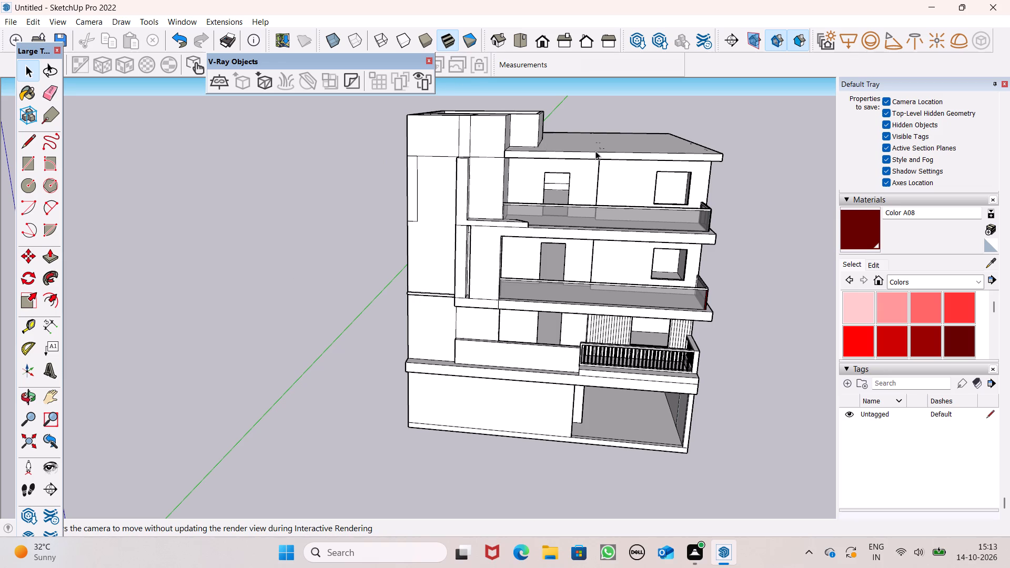
pyautogui.scroll(6, 595, 151)
pyautogui.moveTo(595, 168); pyautogui.dragTo(587, 291, button='middle')
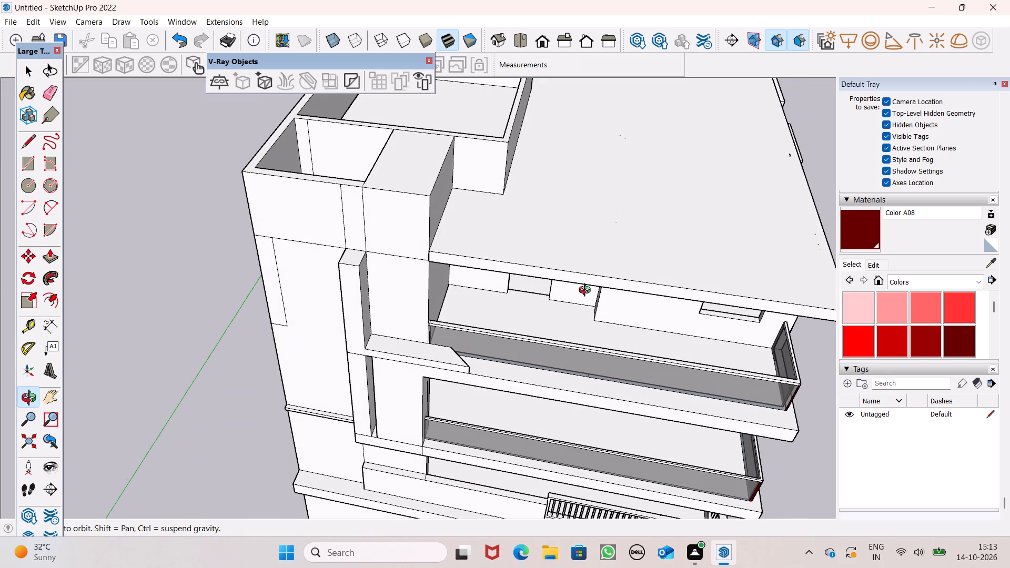
pyautogui.moveTo(587, 291); pyautogui.dragTo(588, 287, button='middle')
pyautogui.scroll(1, 588, 287)
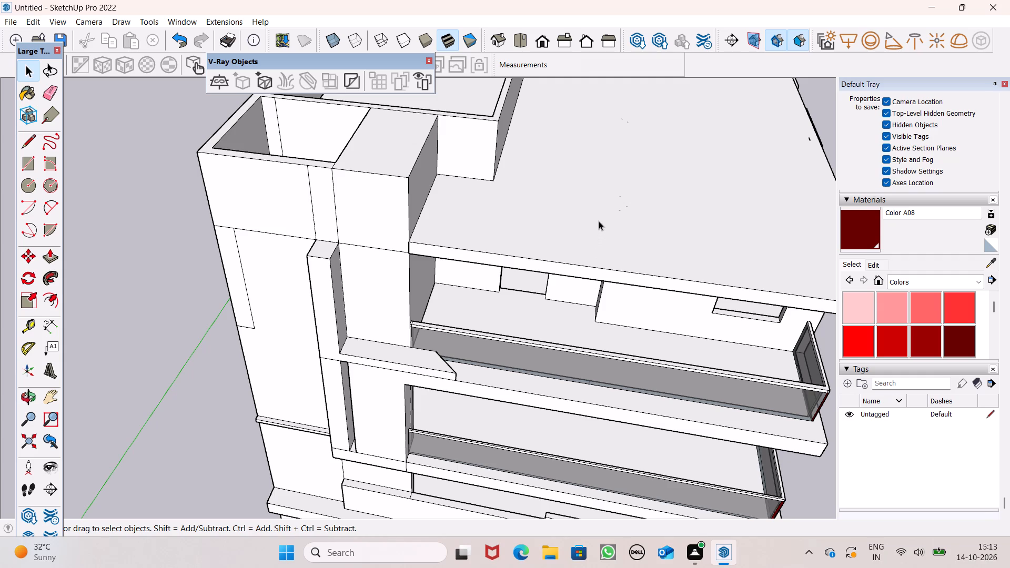
pyautogui.scroll(-1, 575, 210)
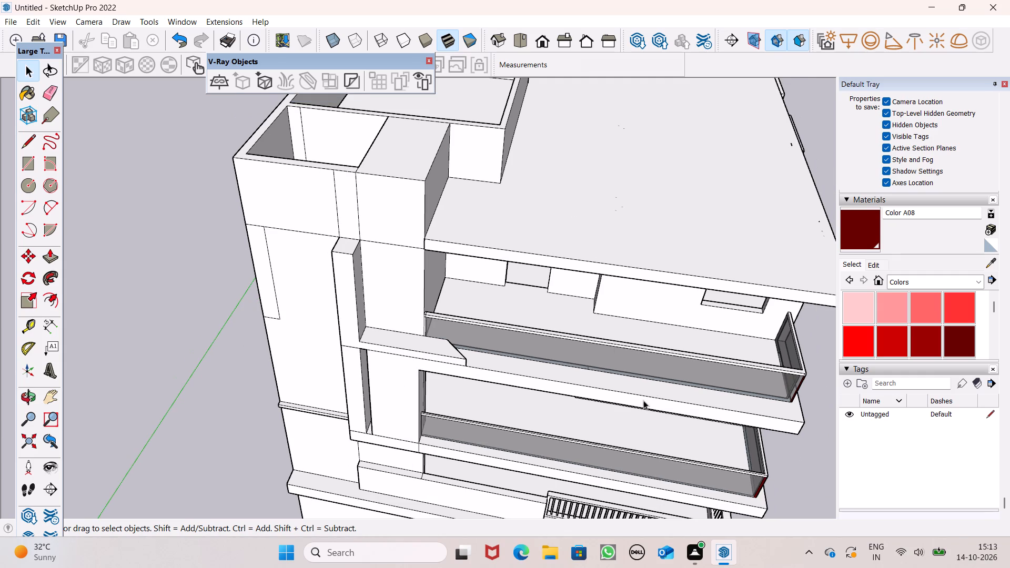
pyautogui.moveTo(658, 386); pyautogui.dragTo(691, 312, button='middle')
pyautogui.scroll(-7, 682, 268)
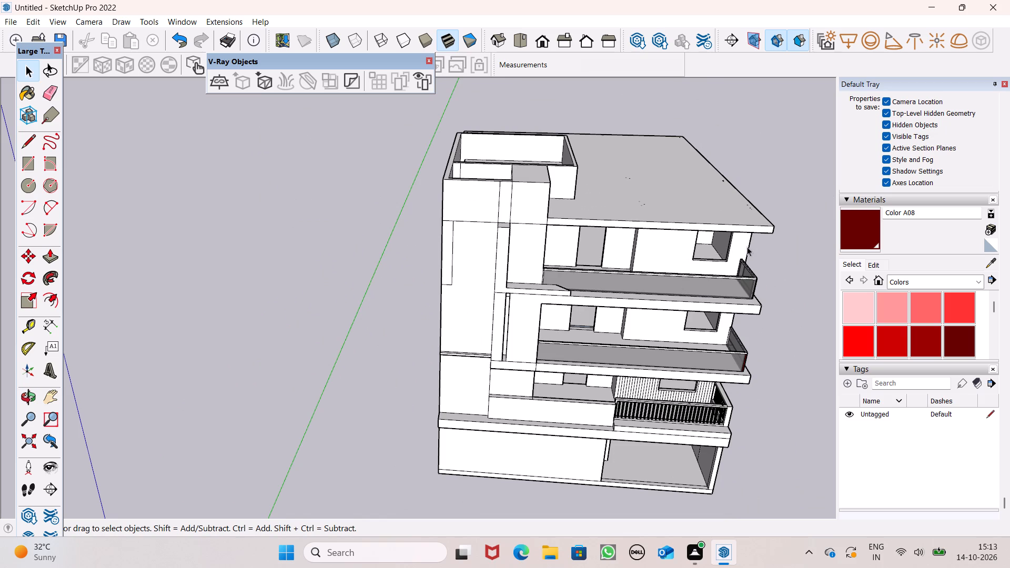
pyautogui.scroll(-3, 536, 234)
pyautogui.moveTo(638, 236); pyautogui.dragTo(568, 275, button='middle')
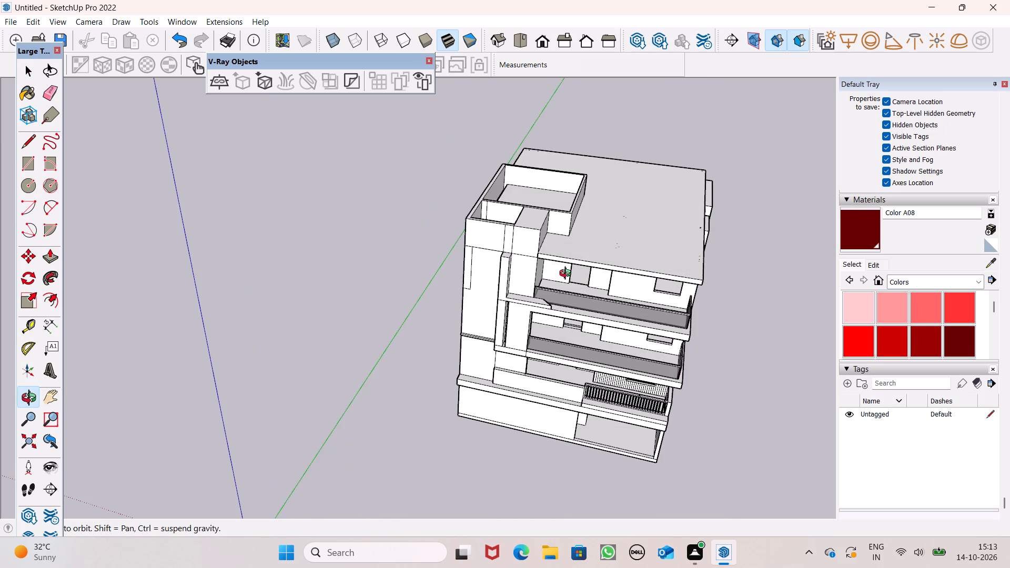
pyautogui.moveTo(568, 275); pyautogui.dragTo(567, 276, button='middle')
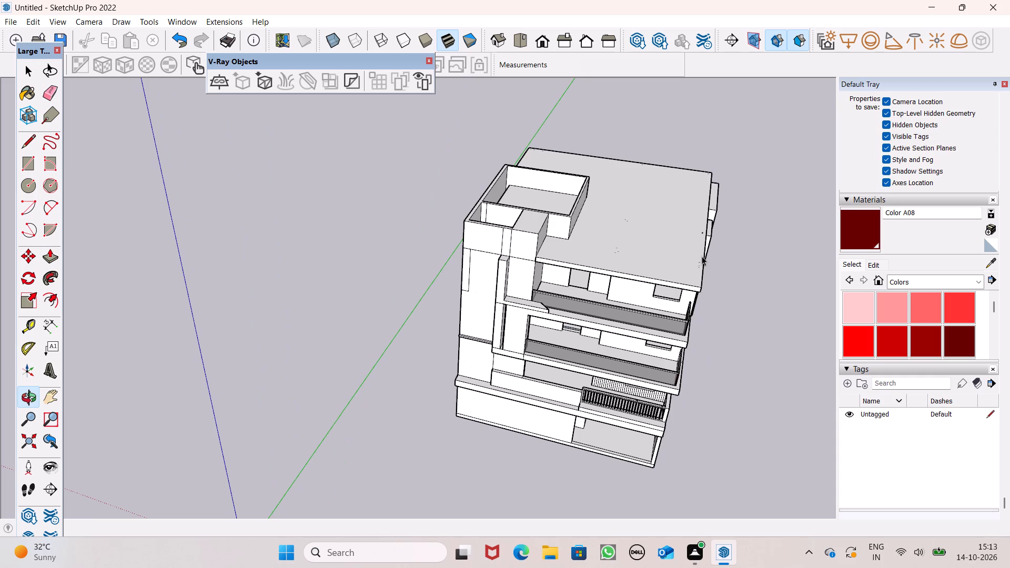
pyautogui.scroll(-1, 724, 255)
# Erase the horizontal line pieces below the roof edge on the side facade, above the projecting window and the large frame.
pyautogui.moveTo(731, 288); pyautogui.dragTo(370, 141, button='middle')
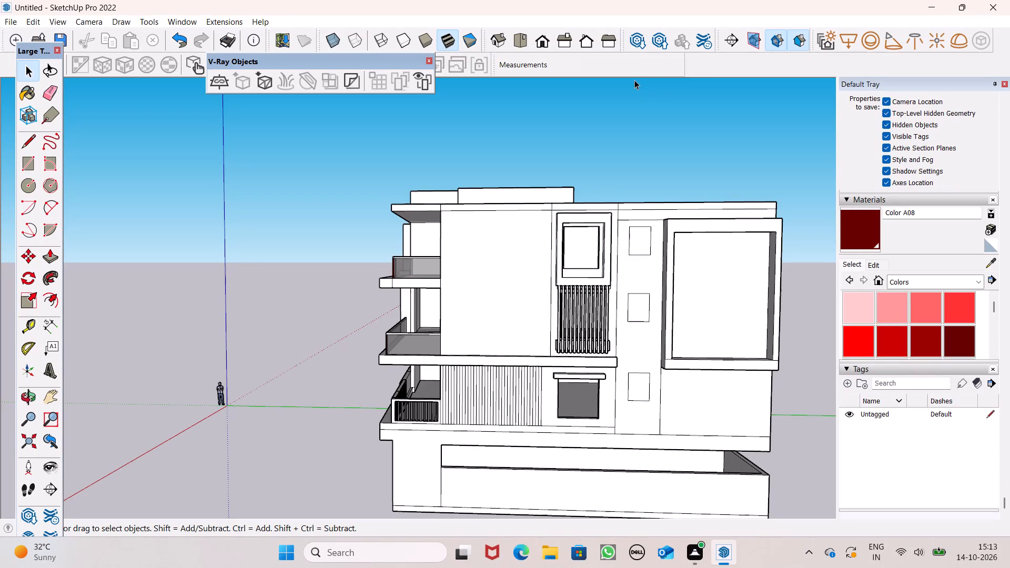
pyautogui.scroll(5, 672, 104)
pyautogui.moveTo(681, 239); pyautogui.dragTo(665, 315, button='middle')
pyautogui.scroll(1, 656, 303)
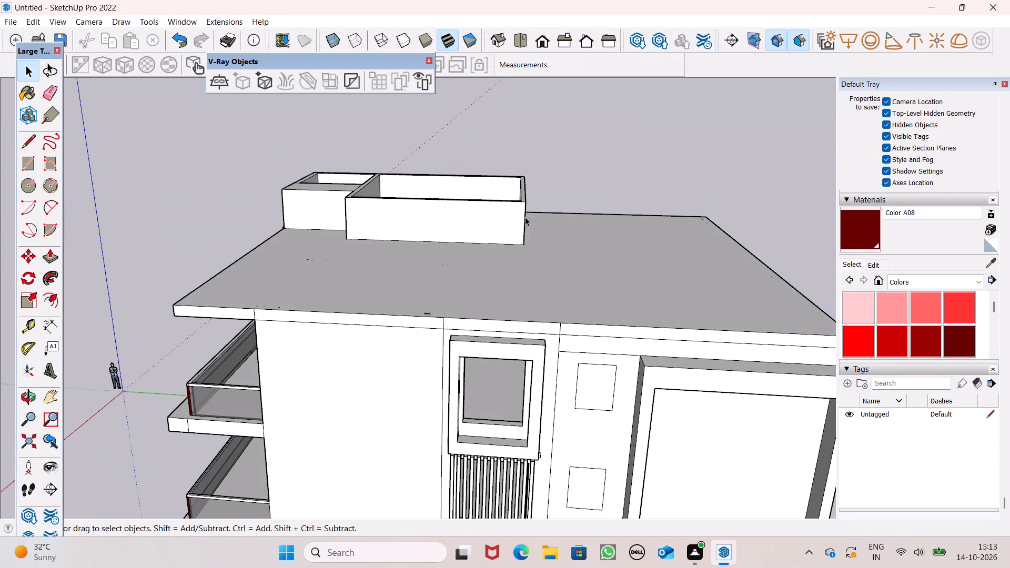
pyautogui.scroll(-4, 521, 239)
pyautogui.moveTo(562, 298); pyautogui.dragTo(564, 323, button='middle')
pyautogui.scroll(2, 584, 319)
pyautogui.scroll(-1, 584, 316)
pyautogui.scroll(2, 584, 315)
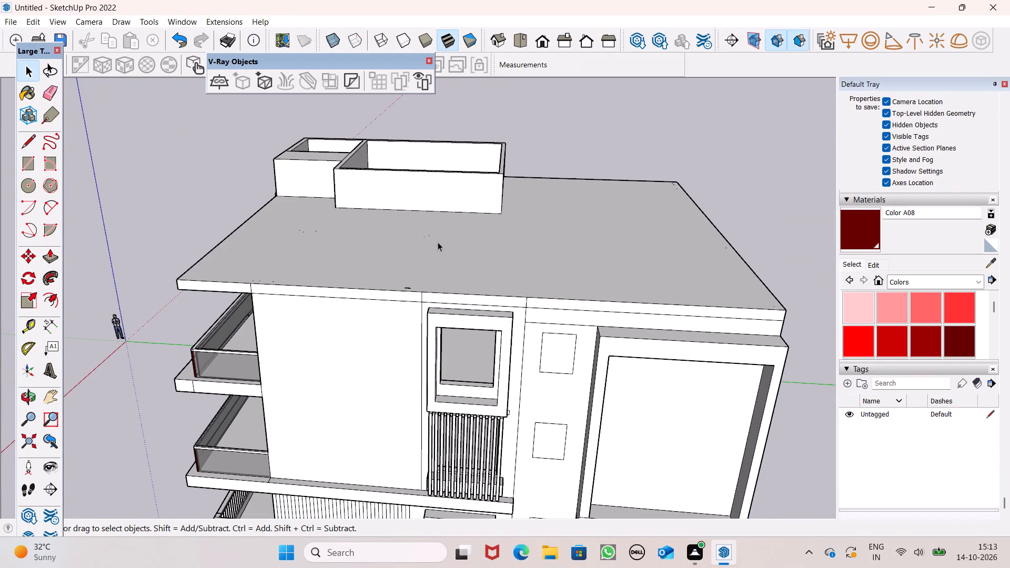
pyautogui.click(45, 94)
pyautogui.scroll(2, 389, 315)
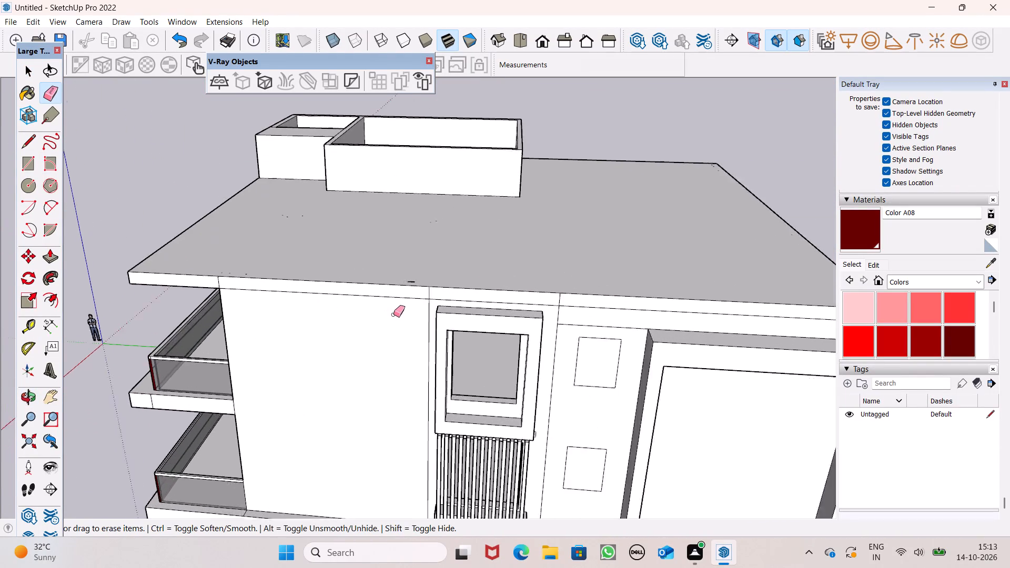
pyautogui.scroll(3, 393, 315)
pyautogui.click(488, 292)
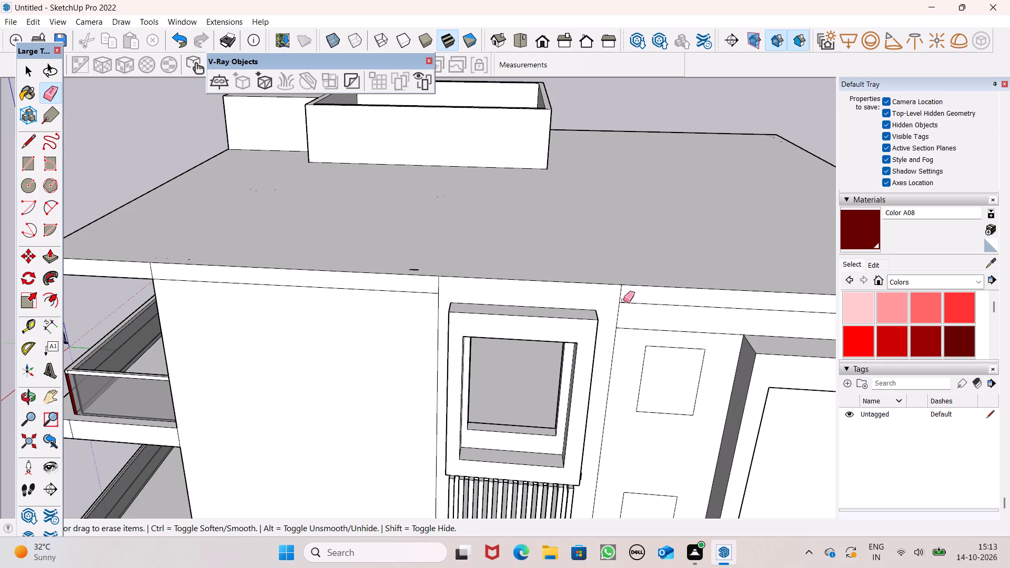
pyautogui.click(647, 302)
# Examine the side facade's roof edge, large frame and projecting window up close and from a distance.
pyautogui.scroll(-7, 533, 204)
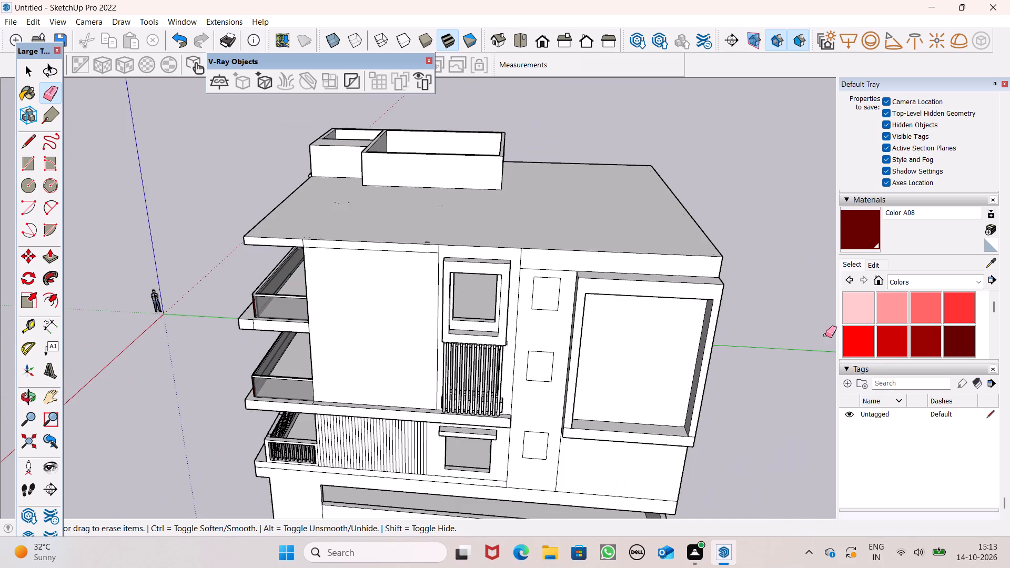
pyautogui.scroll(5, 770, 307)
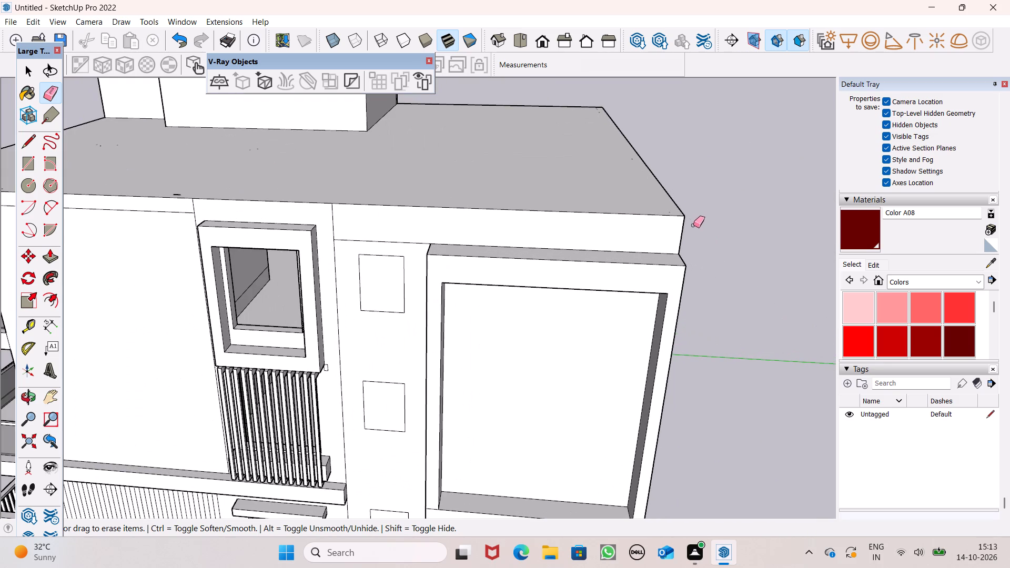
pyautogui.moveTo(691, 281); pyautogui.dragTo(699, 246, button='middle')
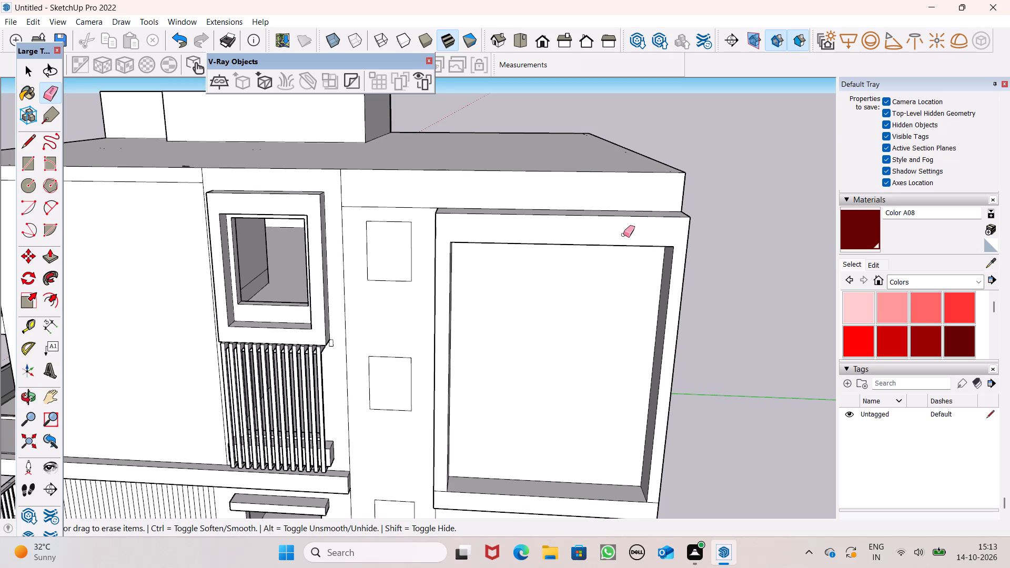
pyautogui.moveTo(624, 236); pyautogui.dragTo(685, 252, button='middle')
pyautogui.scroll(-4, 670, 223)
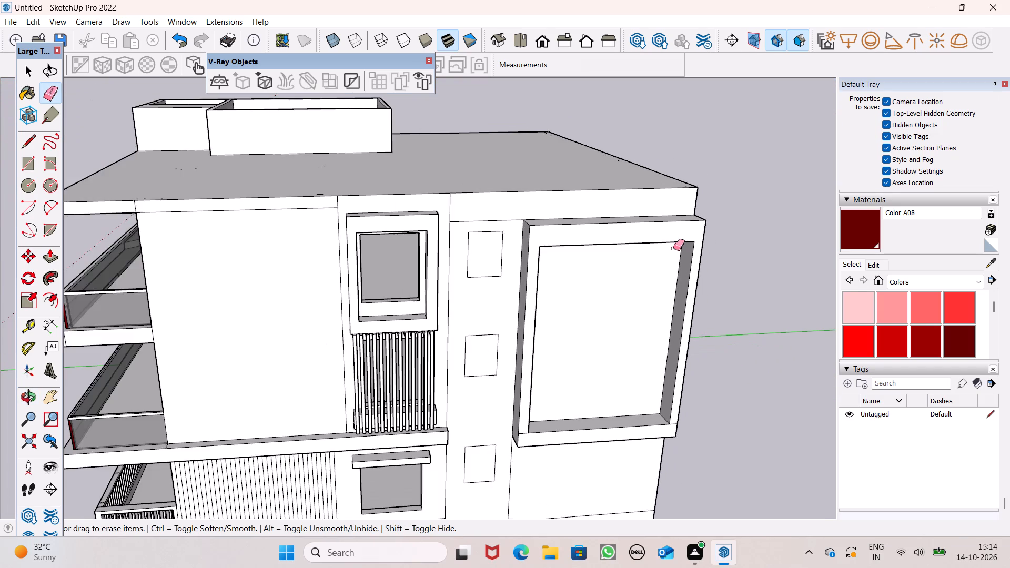
pyautogui.scroll(-6, 673, 248)
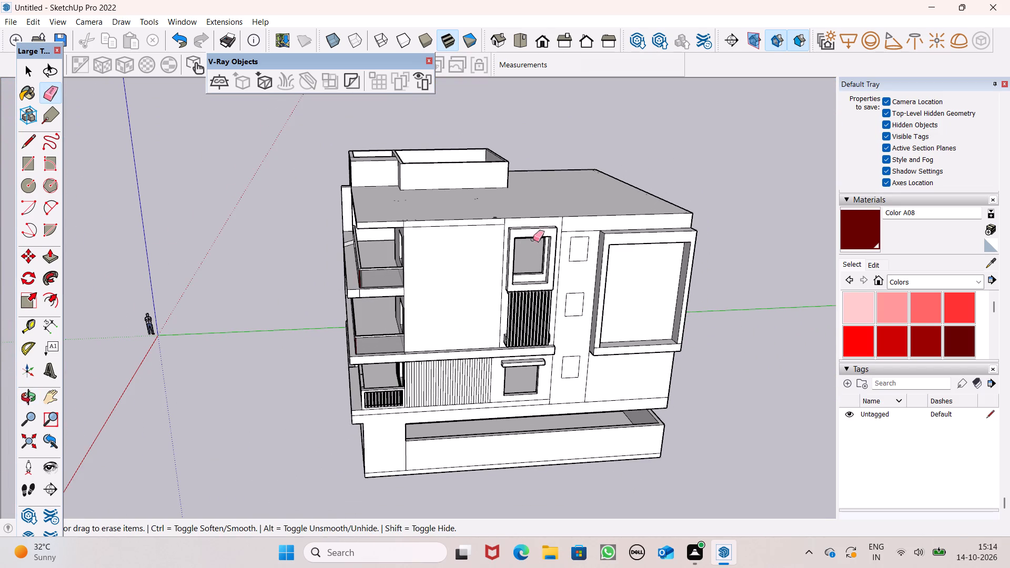
pyautogui.scroll(-1, 555, 226)
pyautogui.scroll(10, 558, 224)
pyautogui.moveTo(582, 248); pyautogui.dragTo(584, 263, button='middle')
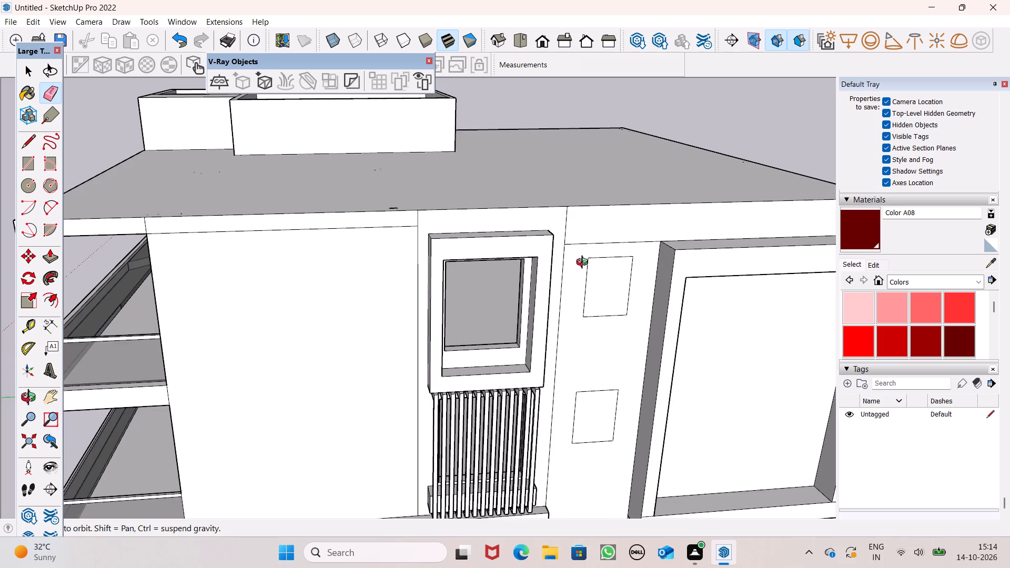
pyautogui.moveTo(584, 263); pyautogui.dragTo(591, 329, button='middle')
pyautogui.scroll(1, 508, 305)
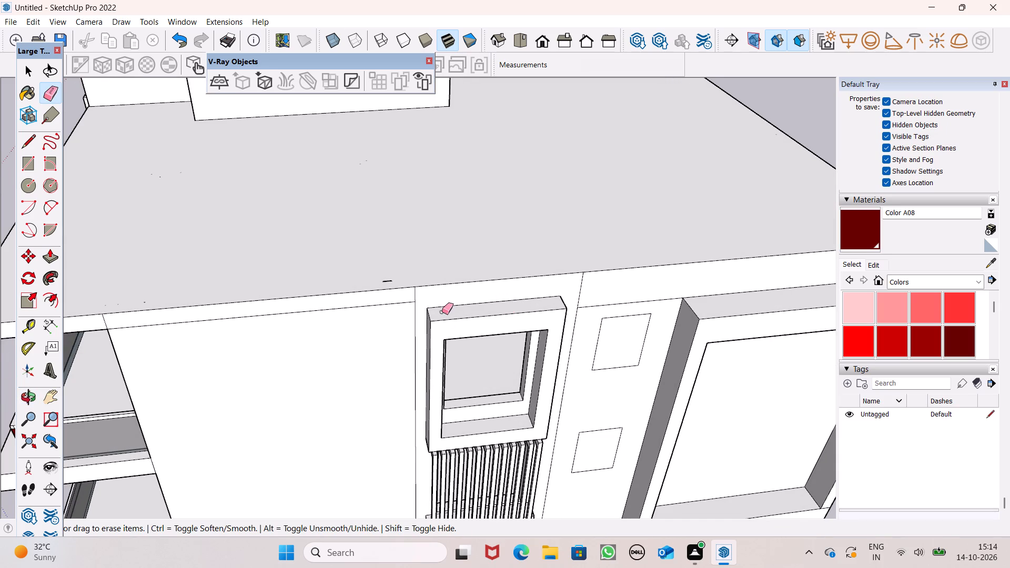
pyautogui.moveTo(517, 337); pyautogui.dragTo(499, 191, button='middle')
pyautogui.scroll(1, 499, 191)
# Push/Pull the top face of the side facade's upper projecting window frame down by about 5 7/16".
pyautogui.click(52, 259)
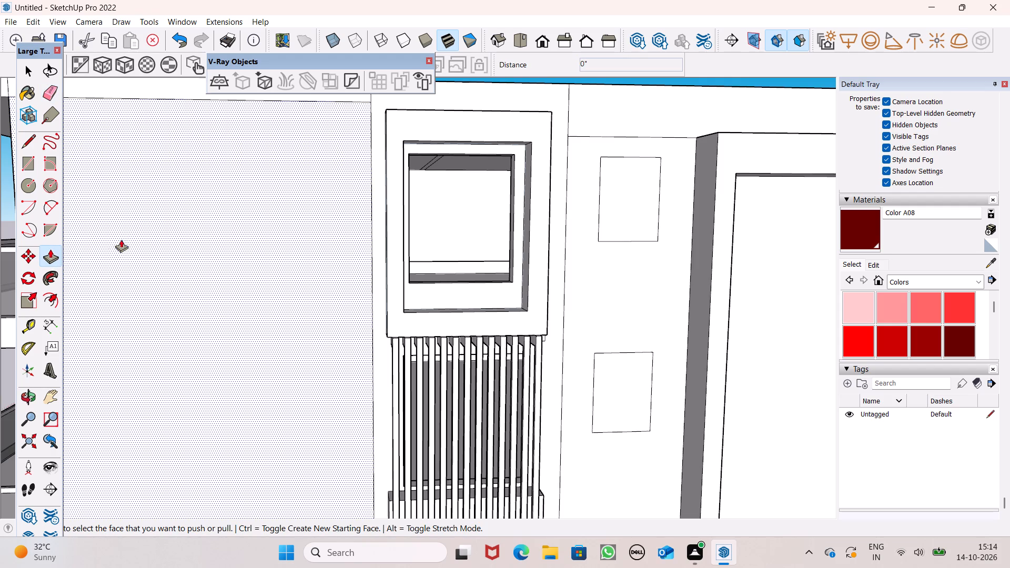
pyautogui.scroll(1, 261, 200)
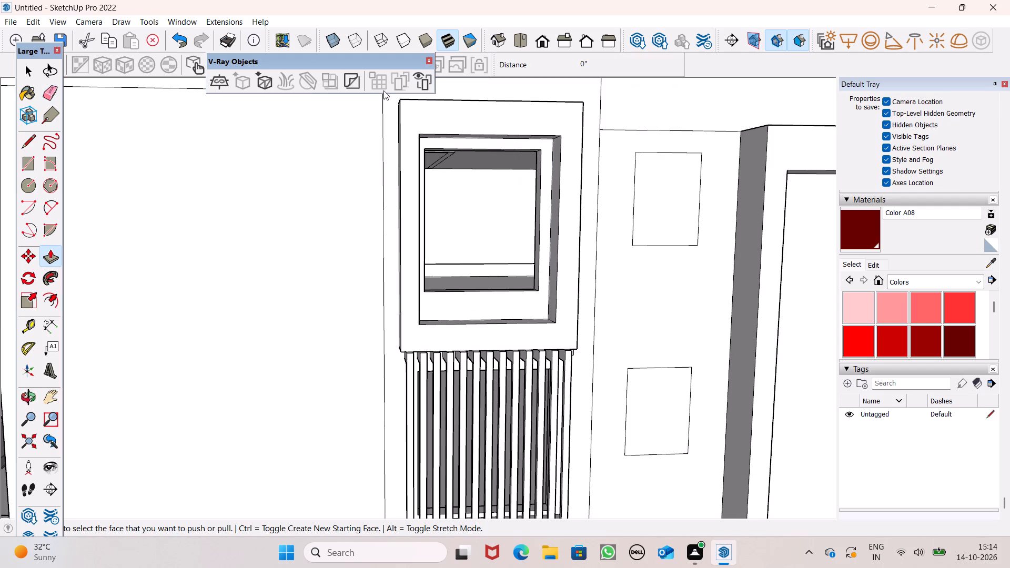
pyautogui.scroll(15, 413, 85)
pyautogui.moveTo(532, 166); pyautogui.dragTo(577, 69, button='middle')
pyautogui.scroll(1, 577, 69)
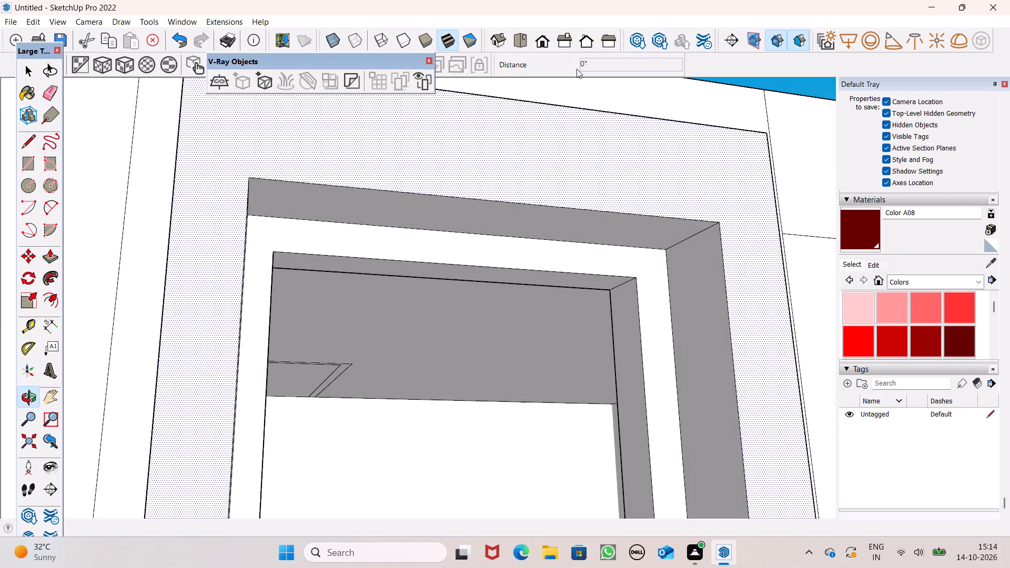
pyautogui.moveTo(502, 221); pyautogui.dragTo(512, 238)
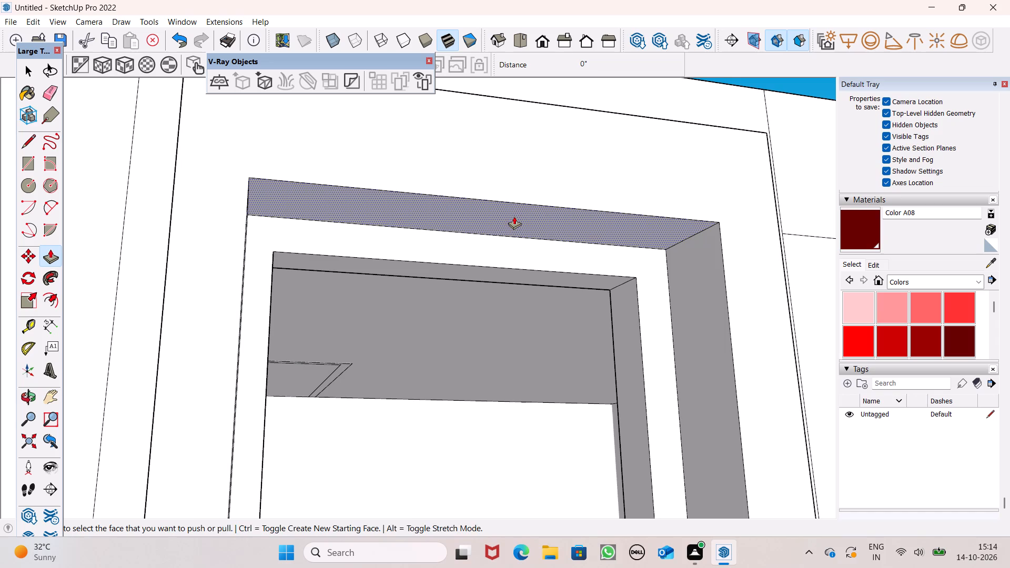
pyautogui.moveTo(519, 216); pyautogui.dragTo(524, 236)
pyautogui.scroll(-12, 595, 193)
pyautogui.moveTo(598, 212); pyautogui.dragTo(623, 444, button='middle')
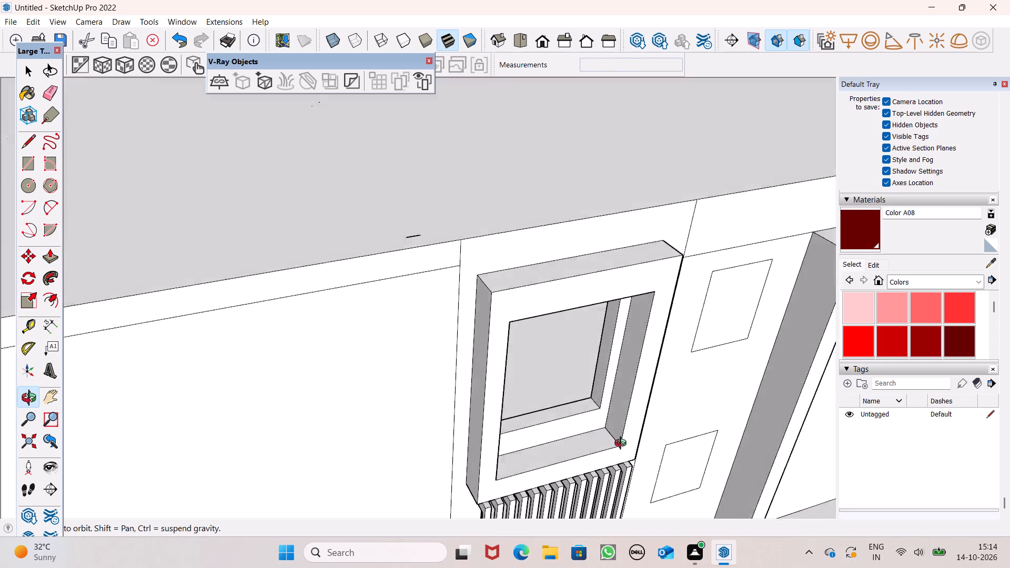
pyautogui.moveTo(623, 444); pyautogui.dragTo(622, 445, button='middle')
pyautogui.scroll(6, 489, 303)
pyautogui.moveTo(514, 282); pyautogui.dragTo(520, 306)
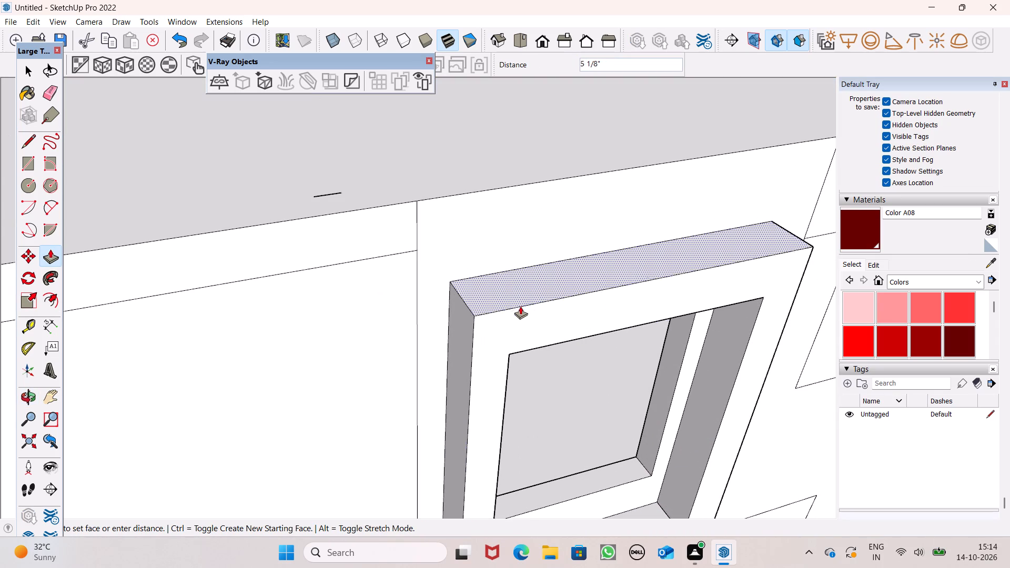
pyautogui.moveTo(520, 306); pyautogui.dragTo(520, 307)
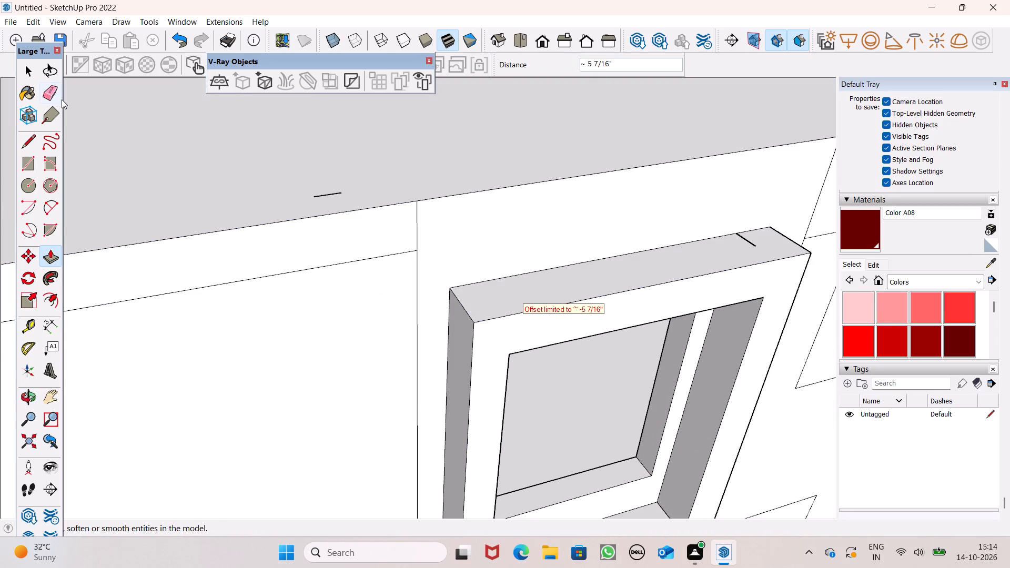
# Erase the short leftover line on the top face of the projecting window frame.
pyautogui.click(49, 94)
pyautogui.moveTo(750, 240); pyautogui.dragTo(745, 246)
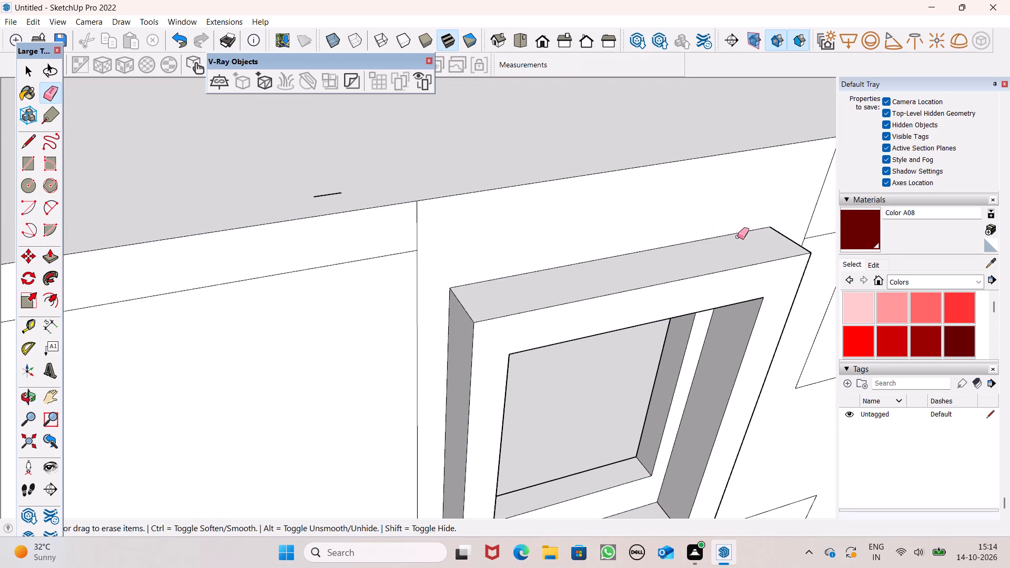
# Push/Pull the top face of the projecting window frame once more by about 7/8".
pyautogui.scroll(-1, 692, 275)
pyautogui.moveTo(688, 312); pyautogui.dragTo(690, 237, button='middle')
pyautogui.scroll(1, 641, 77)
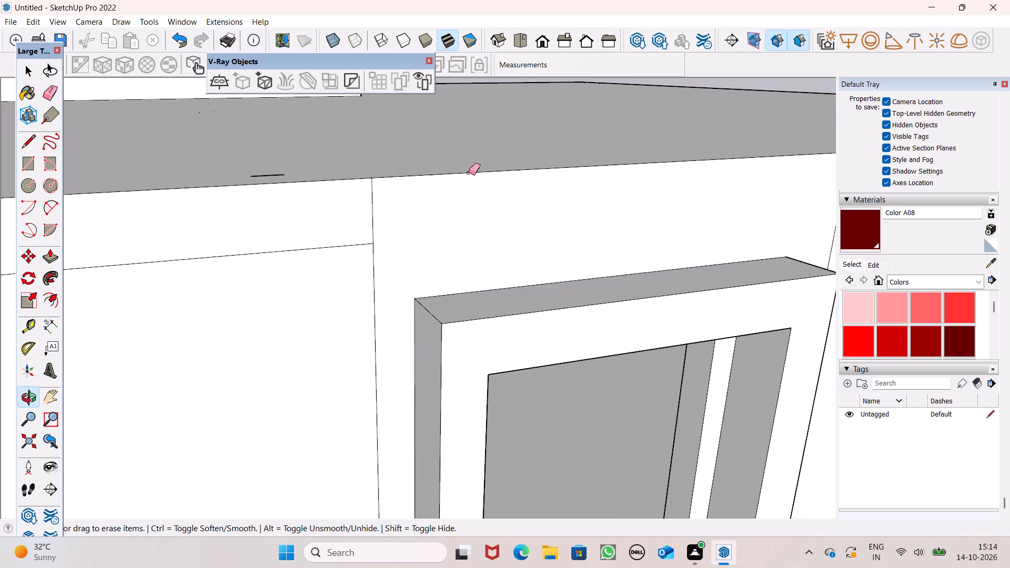
pyautogui.click(49, 261)
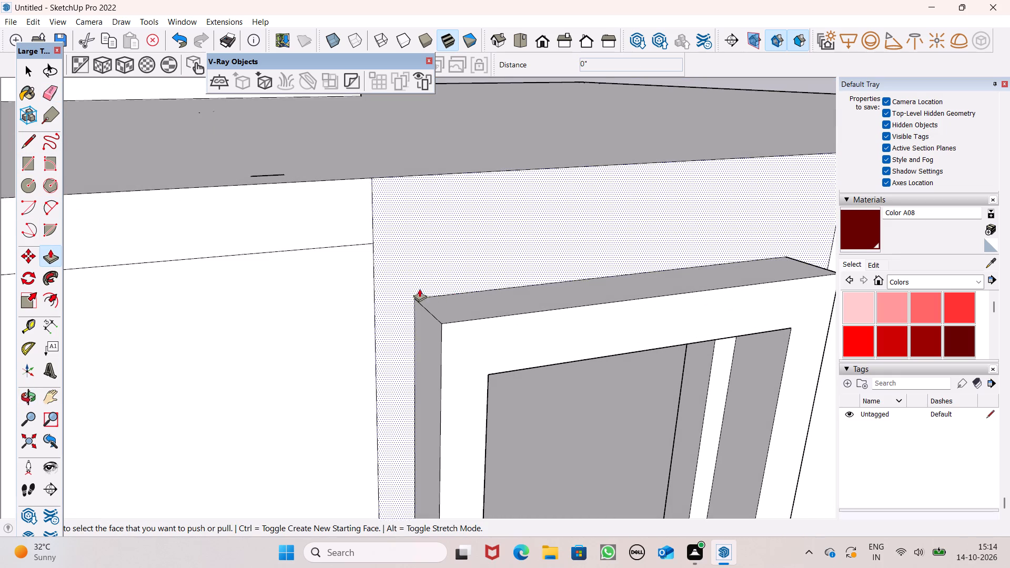
pyautogui.click(479, 300)
pyautogui.scroll(-10, 425, 201)
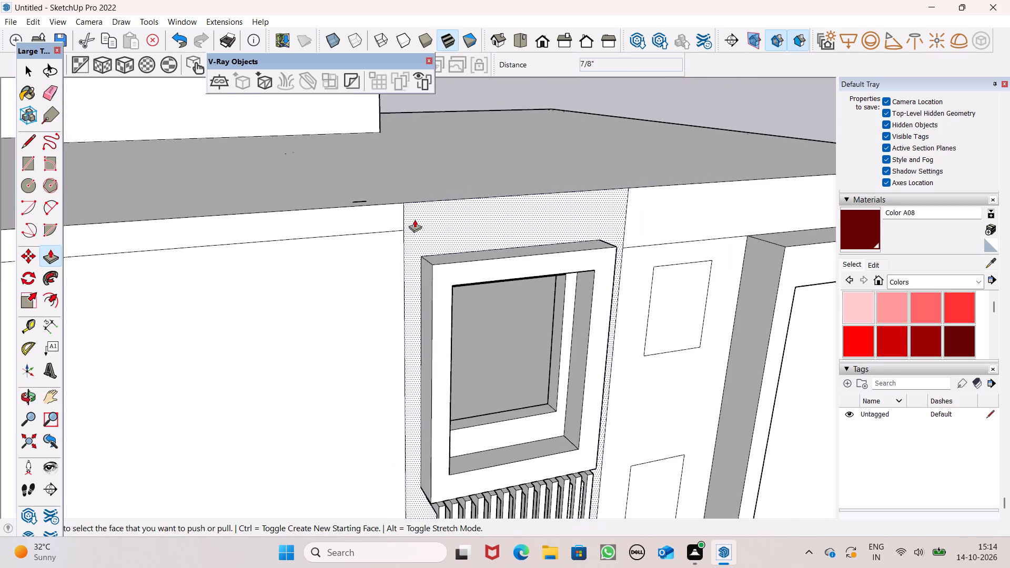
pyautogui.press('space')
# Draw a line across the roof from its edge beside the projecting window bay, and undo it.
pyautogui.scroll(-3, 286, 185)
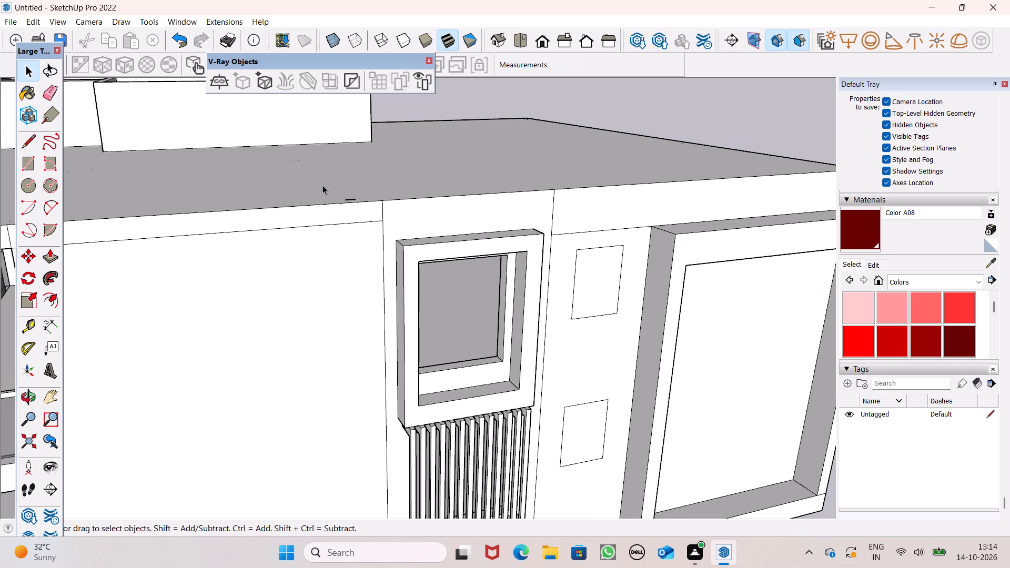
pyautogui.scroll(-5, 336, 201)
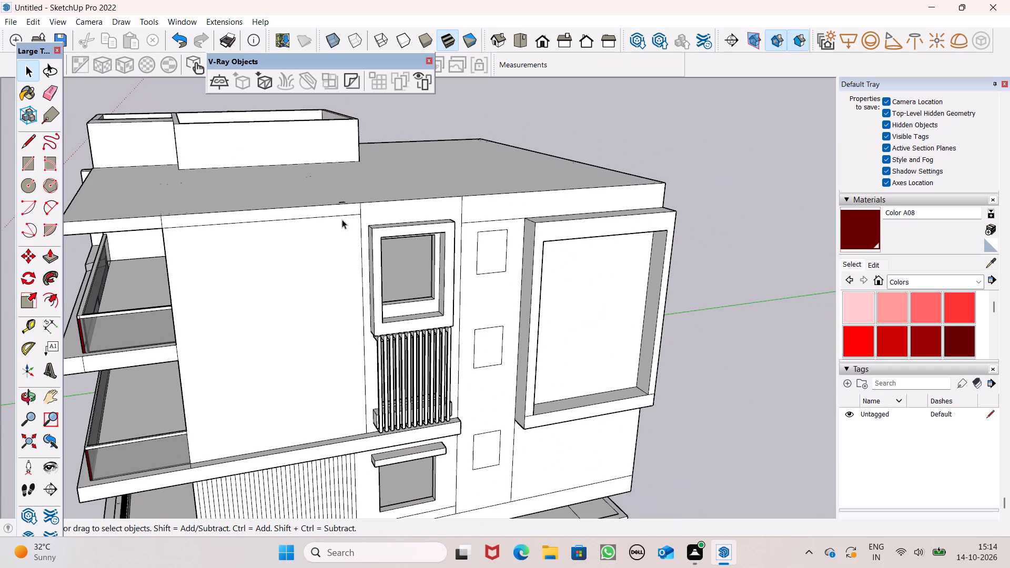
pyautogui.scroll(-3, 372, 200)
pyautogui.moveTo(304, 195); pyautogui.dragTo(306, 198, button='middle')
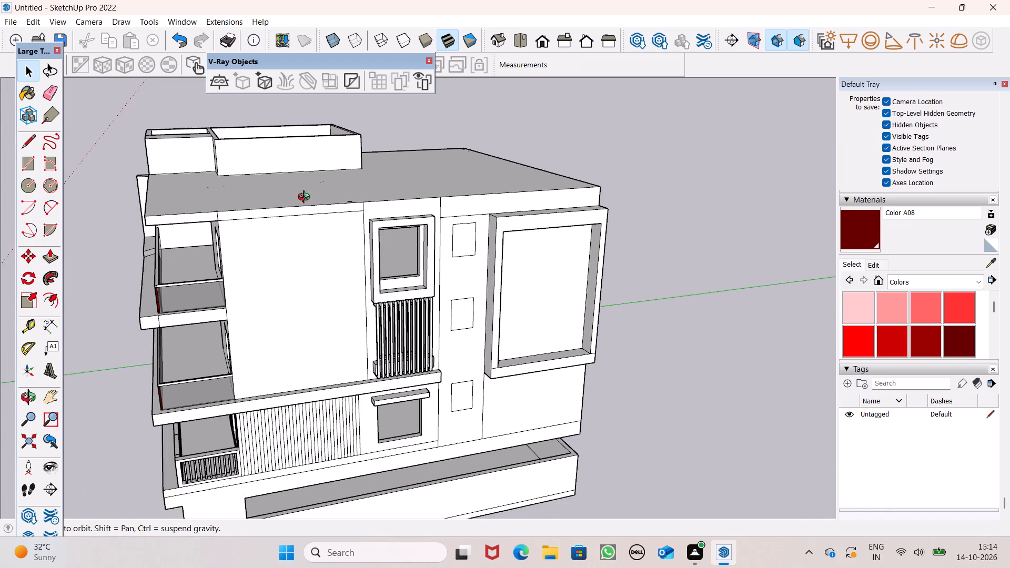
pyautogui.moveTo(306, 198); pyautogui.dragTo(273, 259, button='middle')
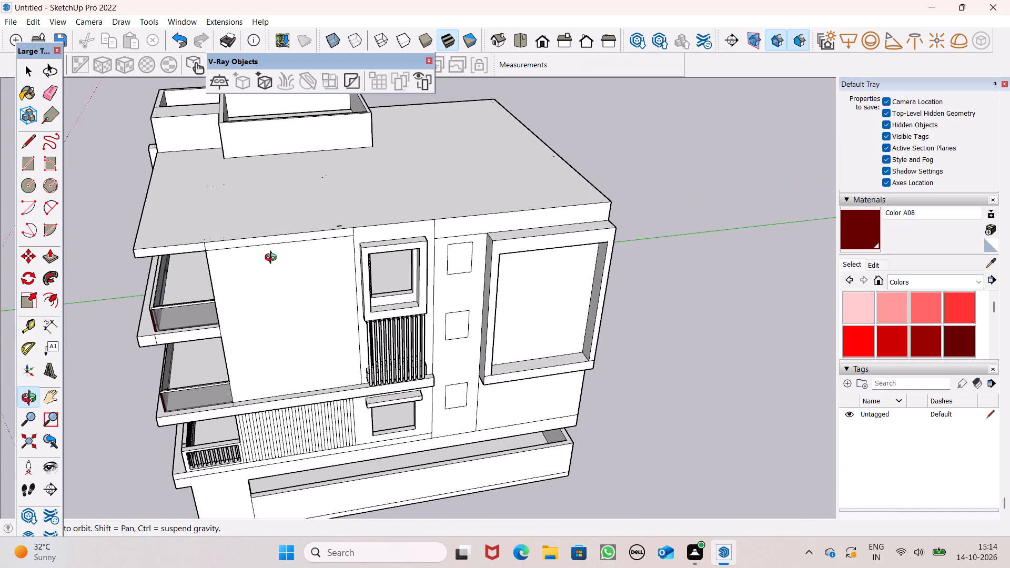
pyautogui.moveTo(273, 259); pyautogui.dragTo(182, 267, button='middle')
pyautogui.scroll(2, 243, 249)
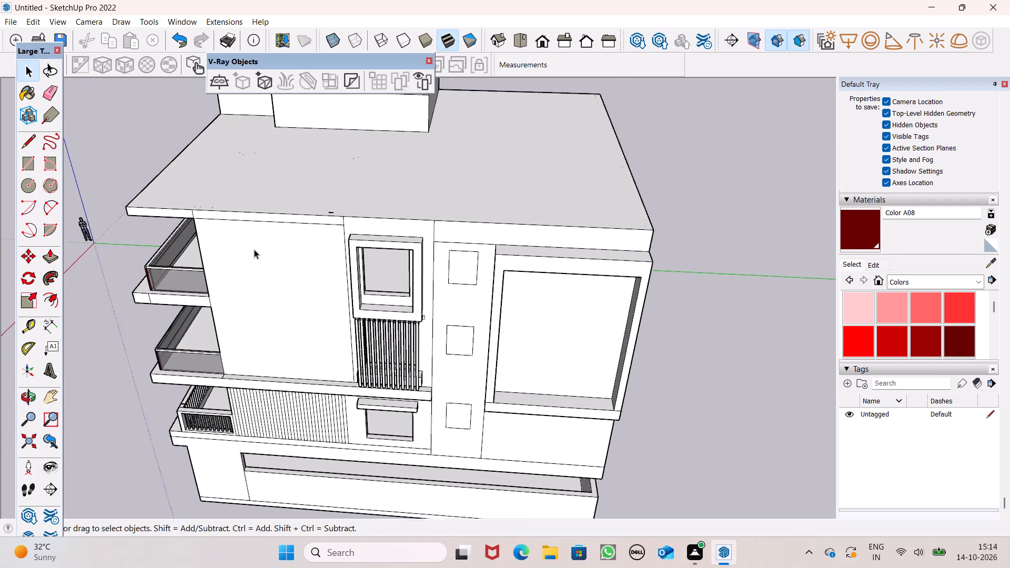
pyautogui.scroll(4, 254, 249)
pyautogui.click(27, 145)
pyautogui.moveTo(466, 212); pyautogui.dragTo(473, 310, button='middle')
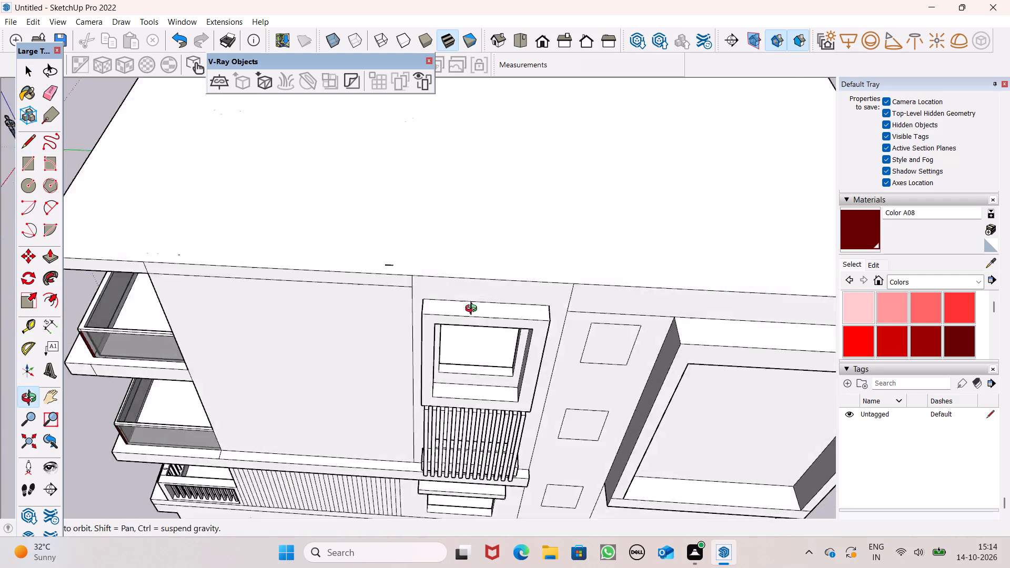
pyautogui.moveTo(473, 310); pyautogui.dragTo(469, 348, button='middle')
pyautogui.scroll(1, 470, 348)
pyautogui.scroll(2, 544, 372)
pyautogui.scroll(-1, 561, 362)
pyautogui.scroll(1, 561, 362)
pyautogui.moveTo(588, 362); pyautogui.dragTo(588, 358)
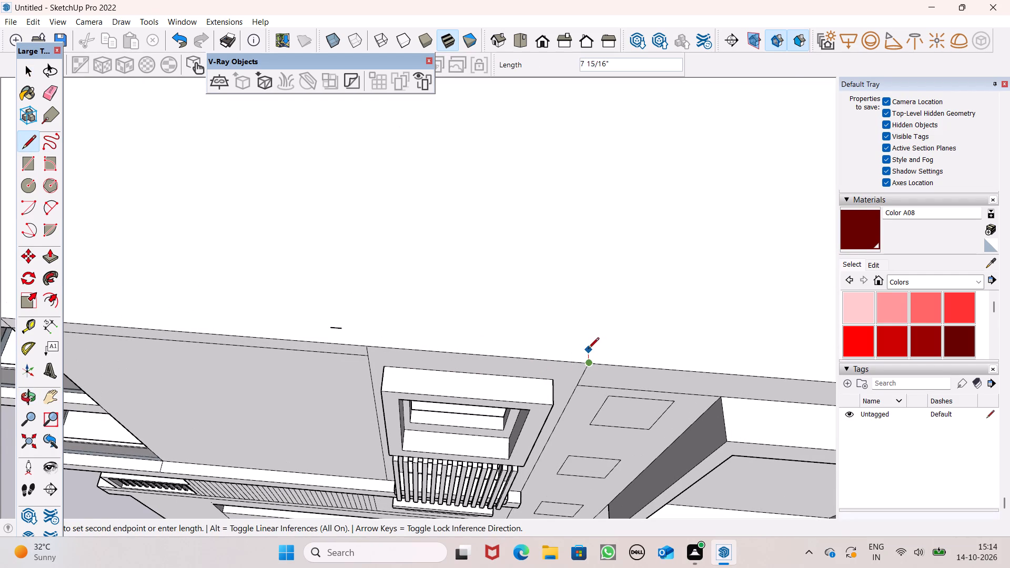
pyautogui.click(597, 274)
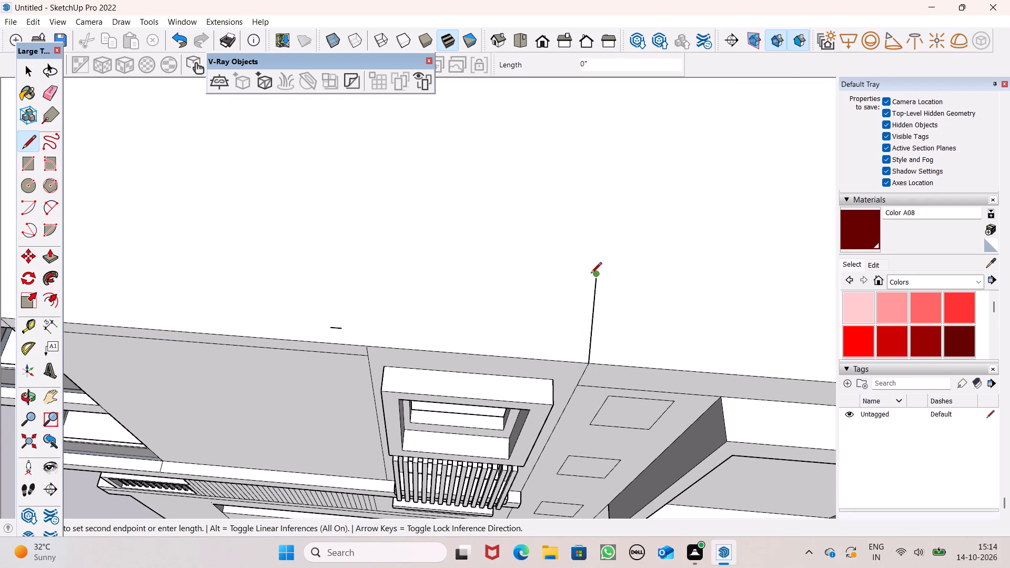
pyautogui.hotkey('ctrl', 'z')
# Draw a short line inward across the roof from the edge point between the projecting window bay and the small-window strip.
pyautogui.moveTo(591, 360); pyautogui.dragTo(584, 341)
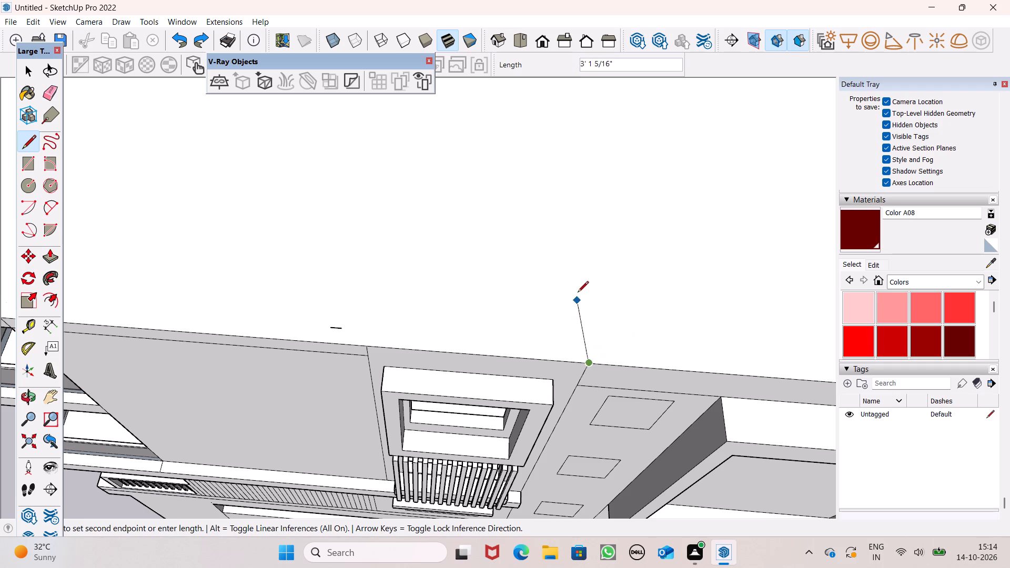
pyautogui.click(582, 272)
pyautogui.press('space')
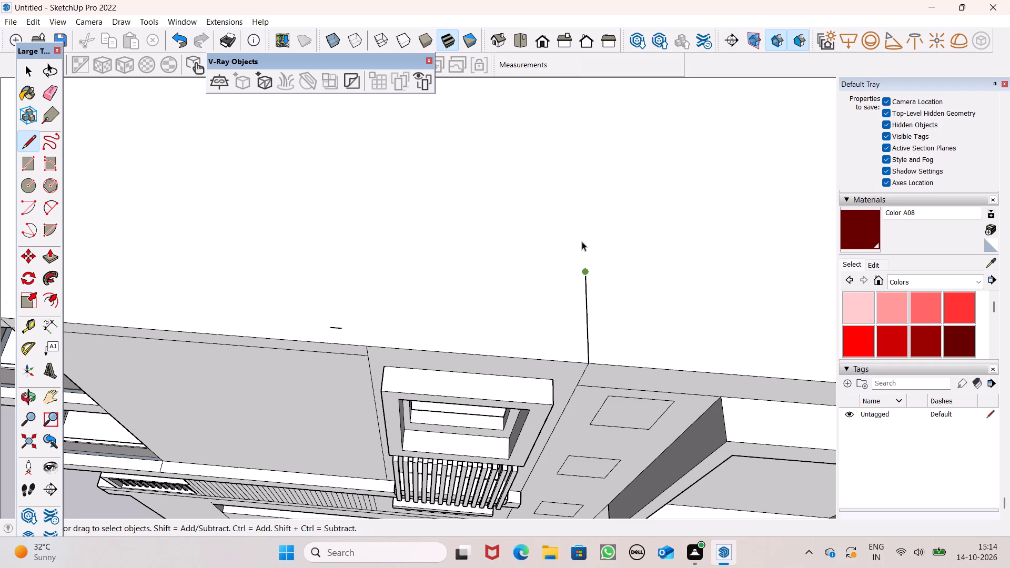
# Examine the roof, rooftop walls and balcony facade from above and around the building.
pyautogui.scroll(-1, 582, 241)
pyautogui.scroll(-2, 583, 290)
pyautogui.moveTo(554, 334); pyautogui.dragTo(595, 331, button='middle')
pyautogui.scroll(-1, 556, 334)
pyautogui.scroll(-1, 588, 273)
pyautogui.scroll(-2, 467, 326)
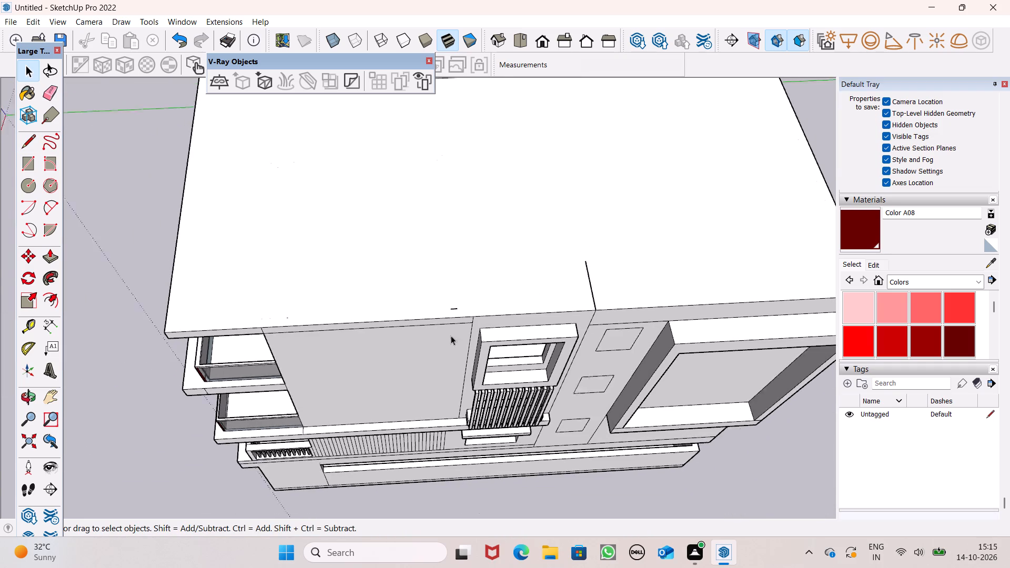
pyautogui.scroll(-9, 451, 336)
pyautogui.moveTo(422, 360); pyautogui.dragTo(773, 321, button='middle')
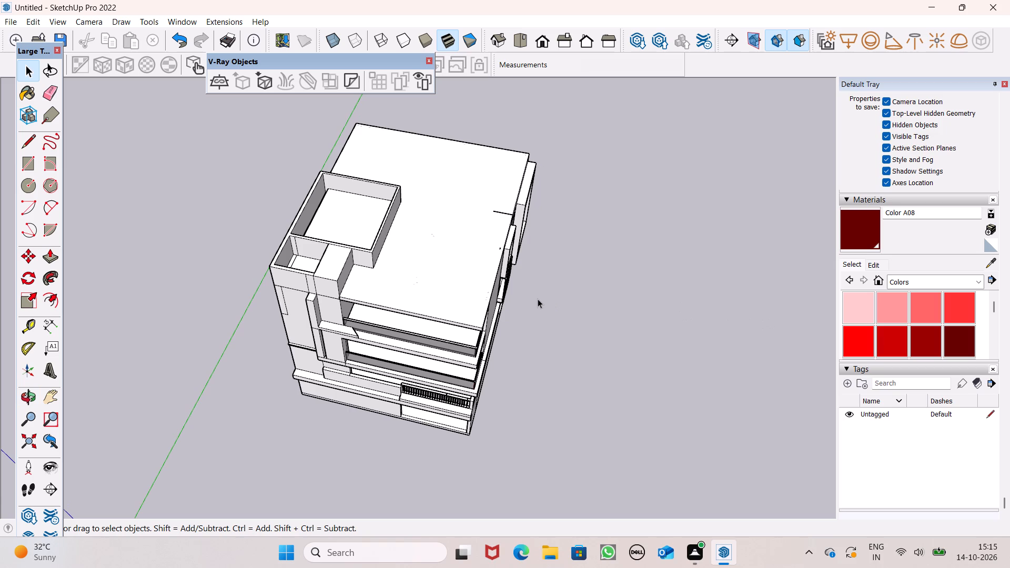
pyautogui.scroll(-2, 538, 299)
pyautogui.moveTo(517, 296); pyautogui.dragTo(532, 225, button='middle')
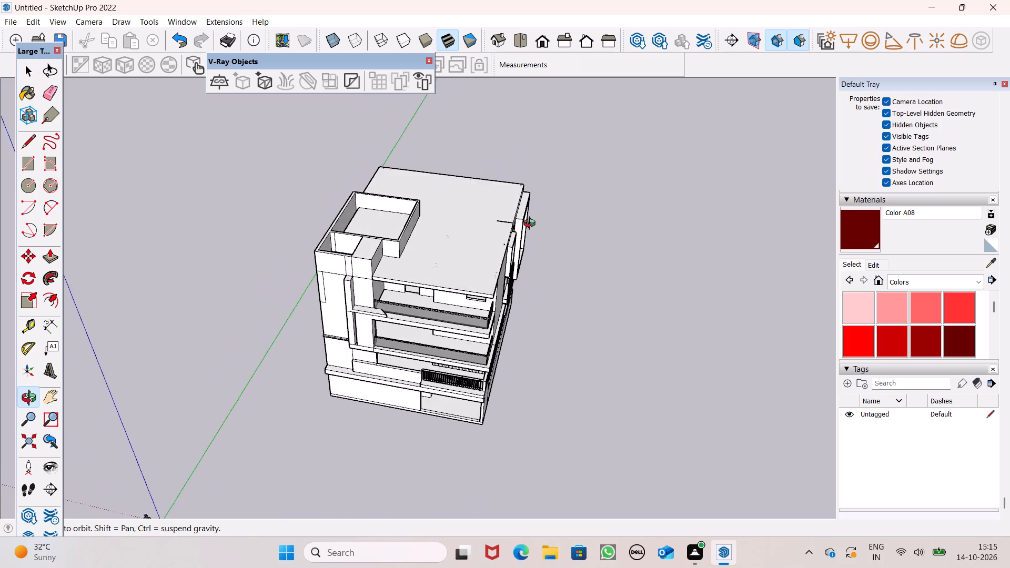
pyautogui.moveTo(532, 225); pyautogui.dragTo(535, 223, button='middle')
pyautogui.scroll(1, 474, 257)
pyautogui.moveTo(482, 261); pyautogui.dragTo(602, 278, button='middle')
pyautogui.scroll(-1, 573, 270)
pyautogui.scroll(3, 501, 273)
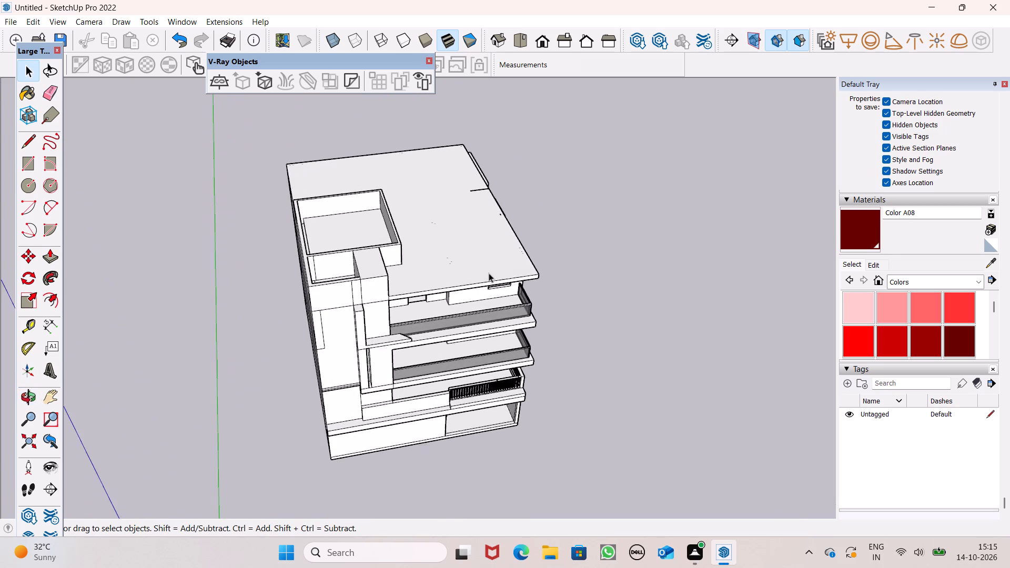
# Place a guide line on the roof parallel to the balcony-side edge, about 7 3/8" inward.
pyautogui.scroll(5, 489, 273)
pyautogui.moveTo(529, 273); pyautogui.dragTo(456, 281, button='middle')
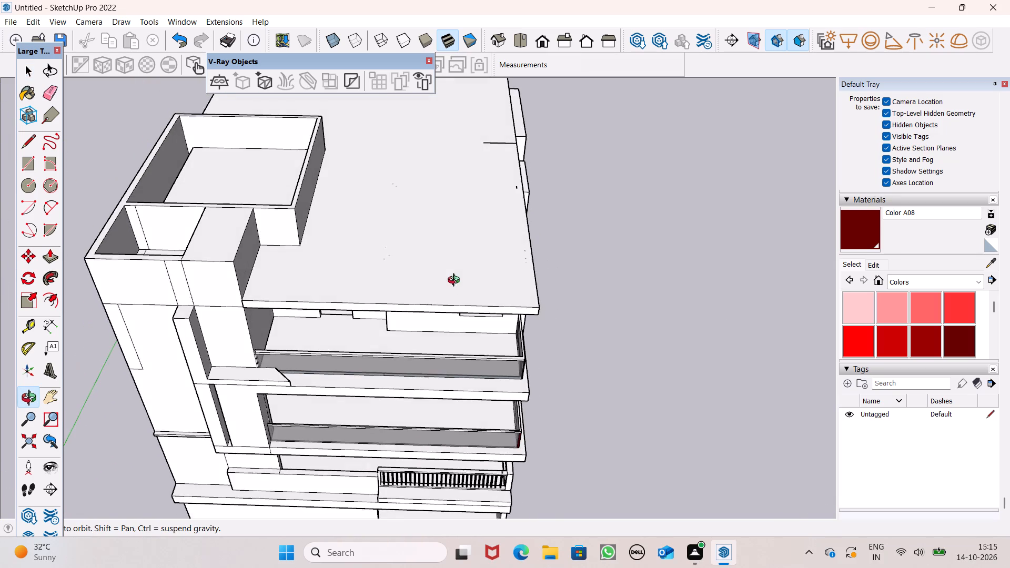
pyautogui.moveTo(456, 281); pyautogui.dragTo(456, 284, button='middle')
pyautogui.scroll(5, 302, 266)
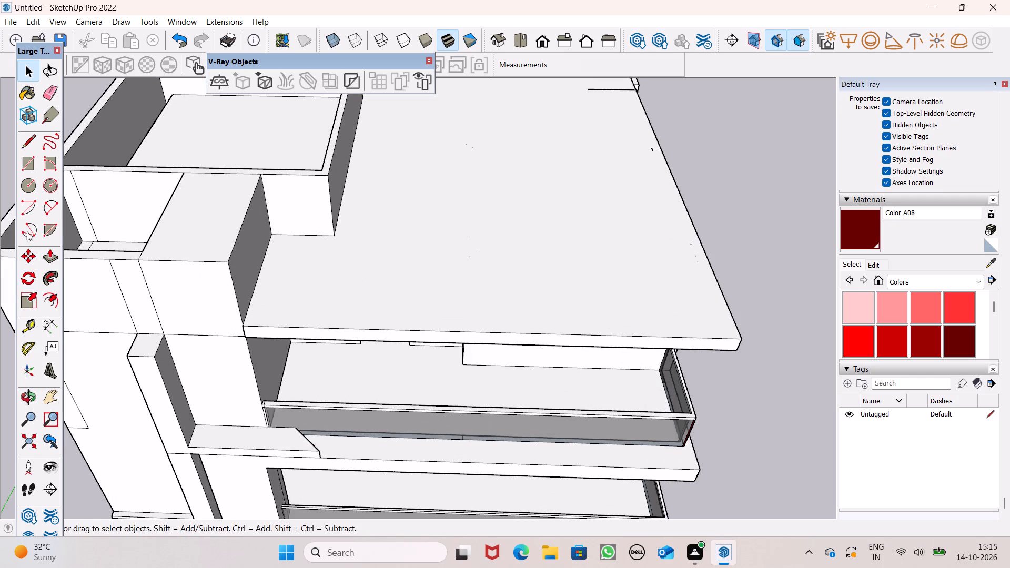
pyautogui.click(31, 331)
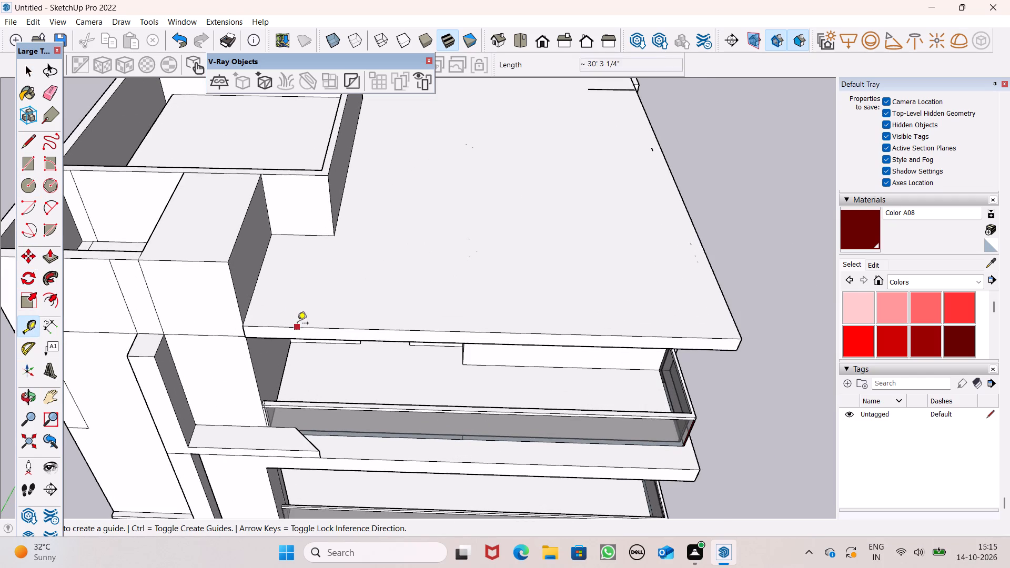
pyautogui.scroll(2, 297, 324)
pyautogui.scroll(-1, 297, 324)
pyautogui.scroll(1, 298, 324)
pyautogui.moveTo(300, 330); pyautogui.dragTo(301, 318)
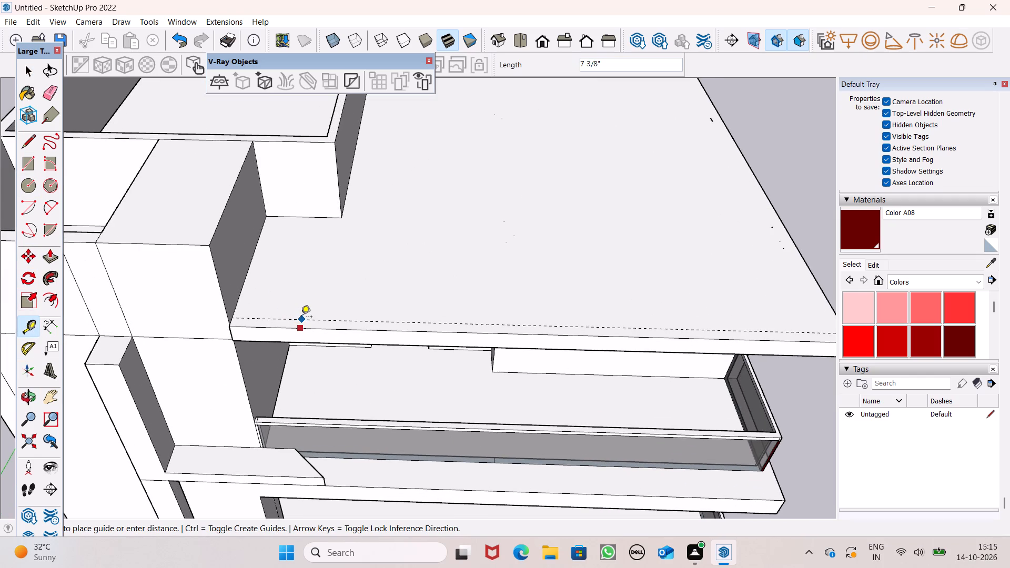
pyautogui.moveTo(301, 318); pyautogui.dragTo(297, 318)
# Place a guide line on the roof parallel to the side facade's edge, about 6 9/16" inward.
pyautogui.scroll(-3, 327, 315)
pyautogui.moveTo(358, 349); pyautogui.dragTo(353, 481, button='middle')
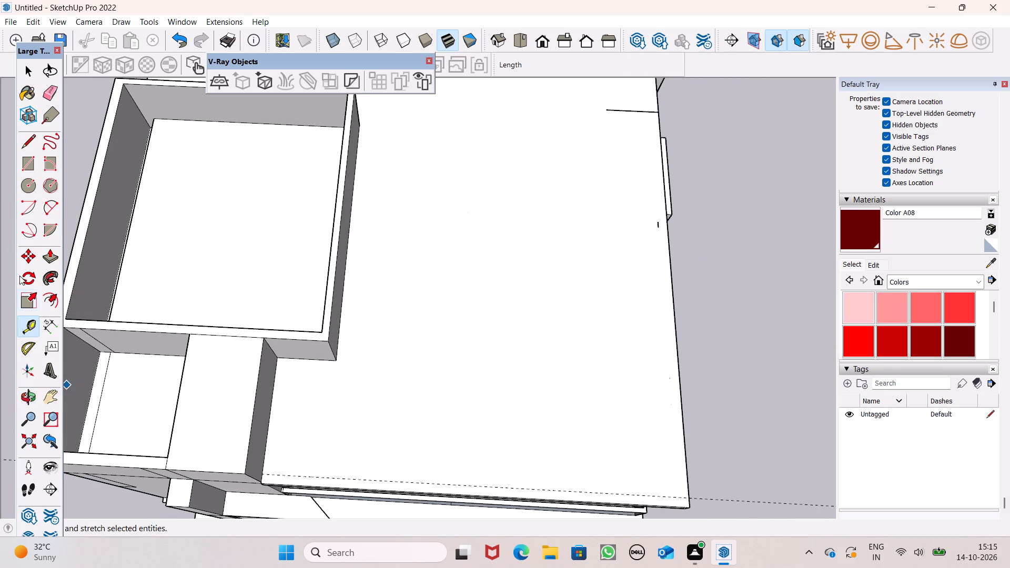
pyautogui.scroll(-3, 399, 307)
pyautogui.moveTo(533, 398); pyautogui.dragTo(344, 345, button='middle')
pyautogui.scroll(1, 345, 344)
pyautogui.scroll(3, 508, 488)
pyautogui.scroll(-1, 496, 481)
pyautogui.scroll(1, 481, 476)
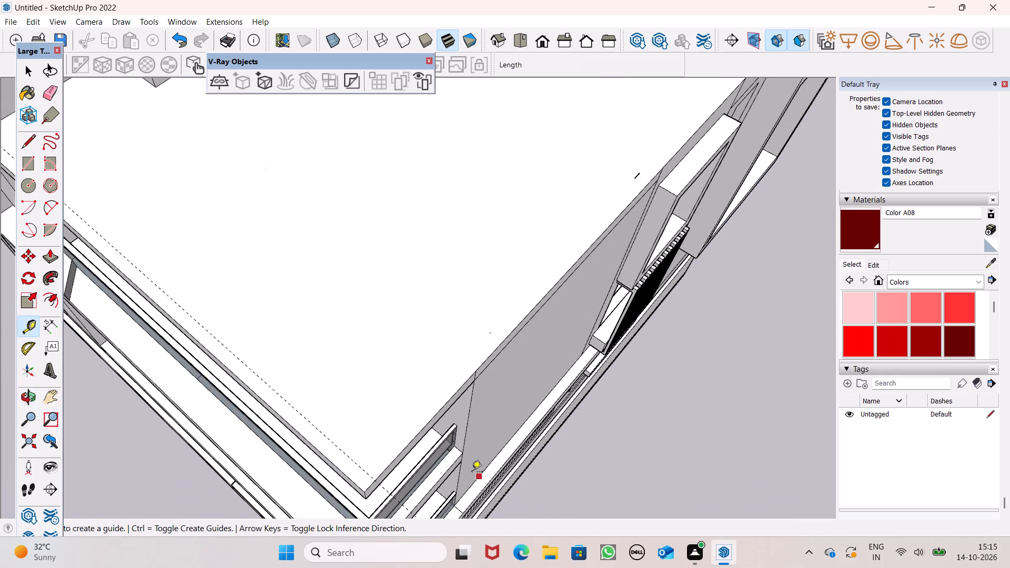
pyautogui.moveTo(387, 462); pyautogui.dragTo(381, 455)
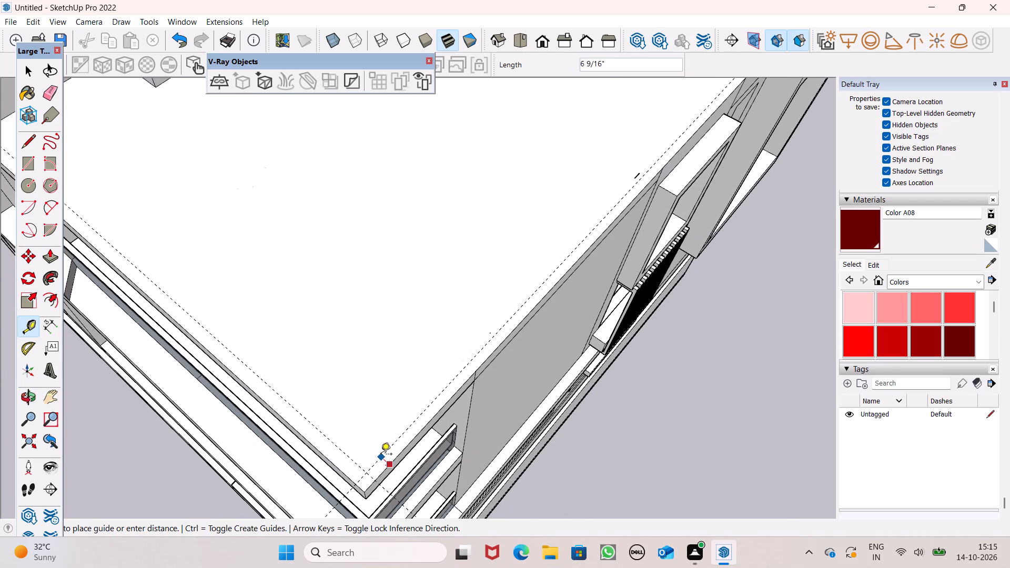
pyautogui.moveTo(381, 455); pyautogui.dragTo(385, 453)
pyautogui.press('space')
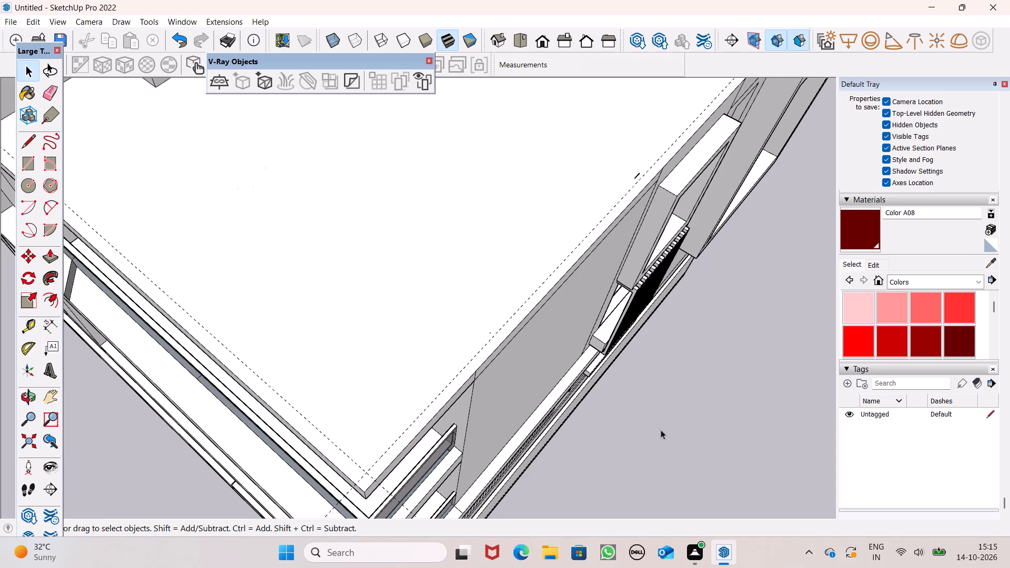
# Draw a line along the balcony-side roof guide, from the rooftop wall to the side facade's roof edge.
pyautogui.scroll(-3, 425, 384)
pyautogui.moveTo(440, 402); pyautogui.dragTo(577, 416, button='middle')
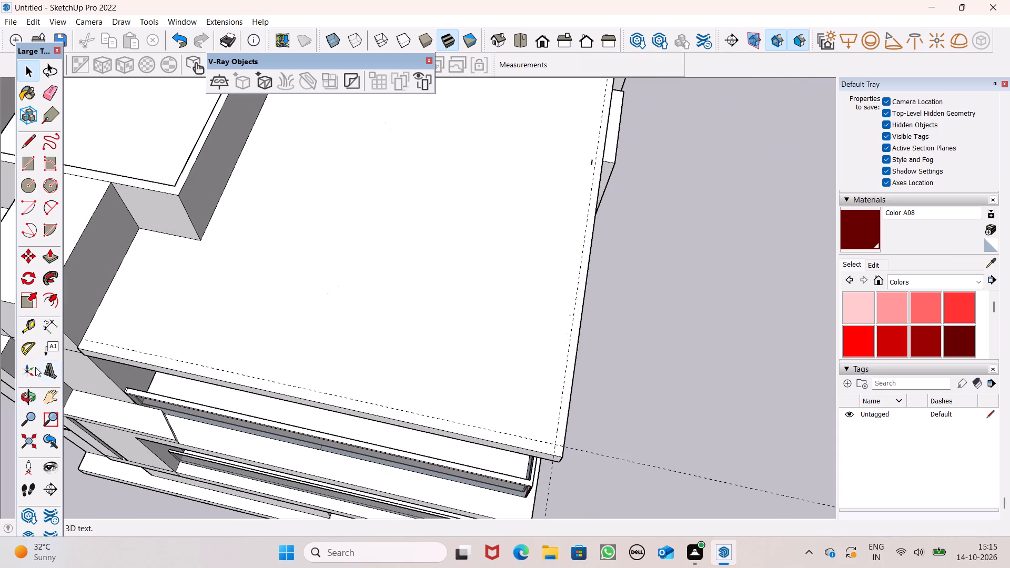
pyautogui.click(28, 137)
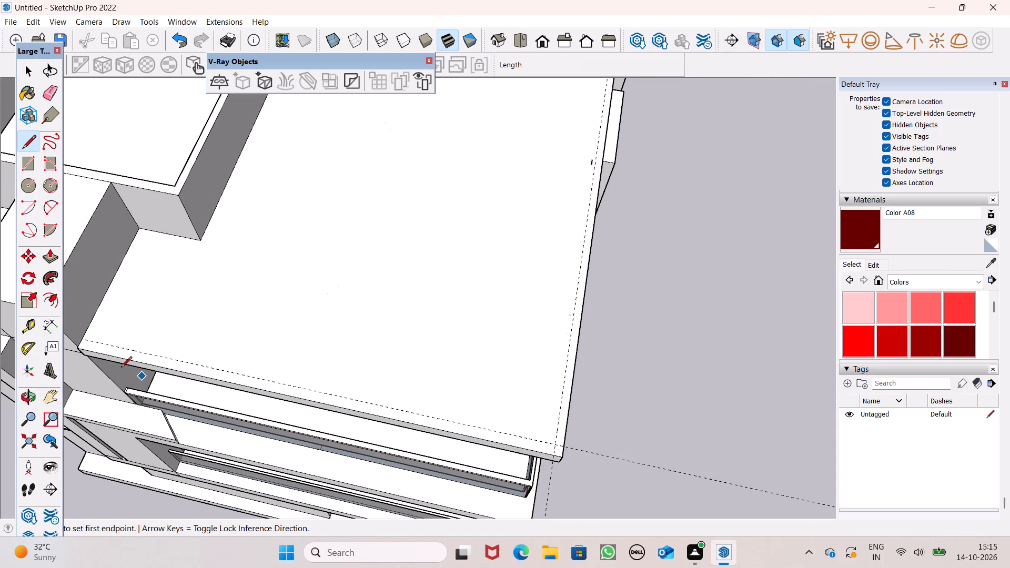
pyautogui.click(82, 337)
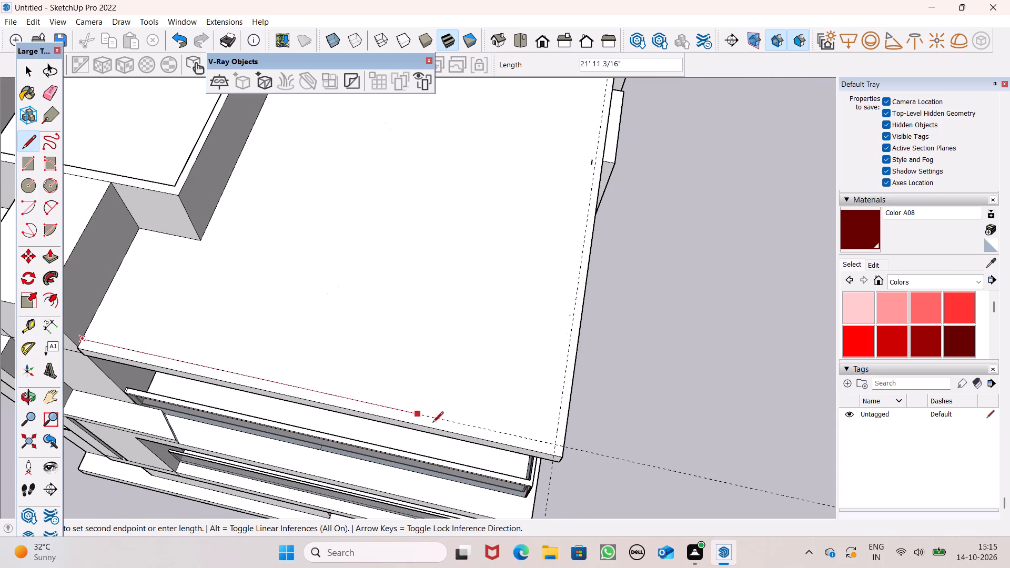
pyautogui.click(569, 443)
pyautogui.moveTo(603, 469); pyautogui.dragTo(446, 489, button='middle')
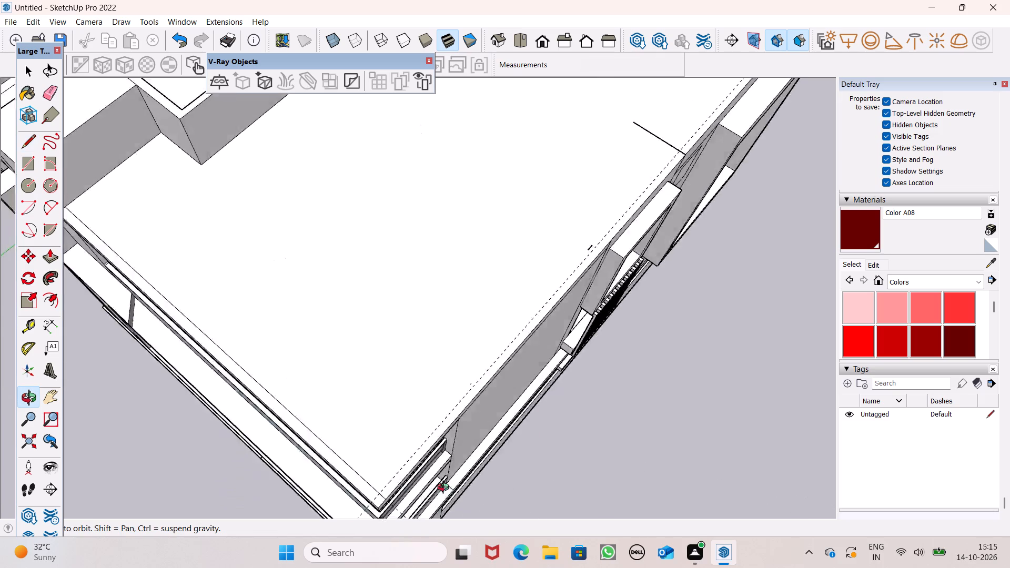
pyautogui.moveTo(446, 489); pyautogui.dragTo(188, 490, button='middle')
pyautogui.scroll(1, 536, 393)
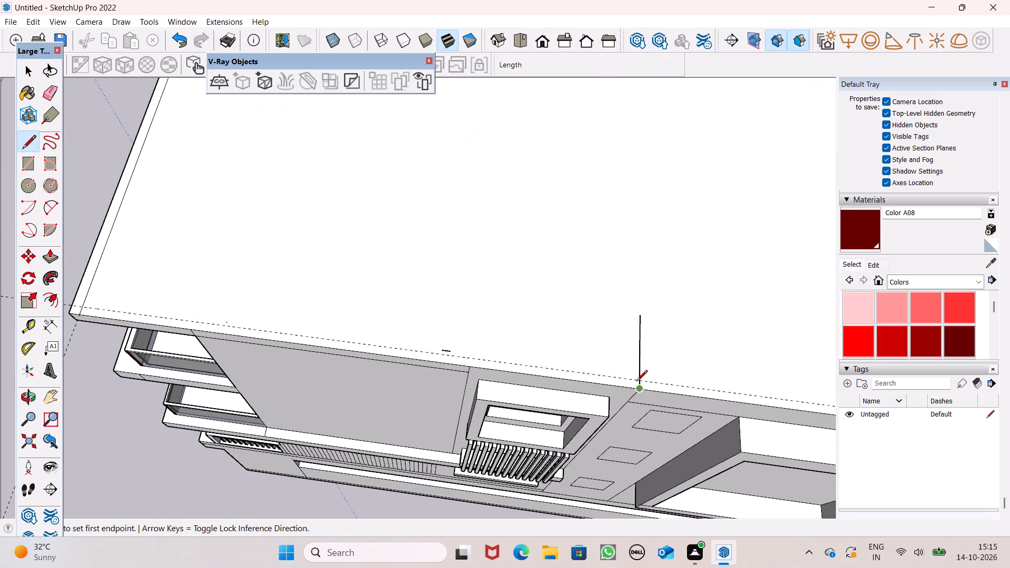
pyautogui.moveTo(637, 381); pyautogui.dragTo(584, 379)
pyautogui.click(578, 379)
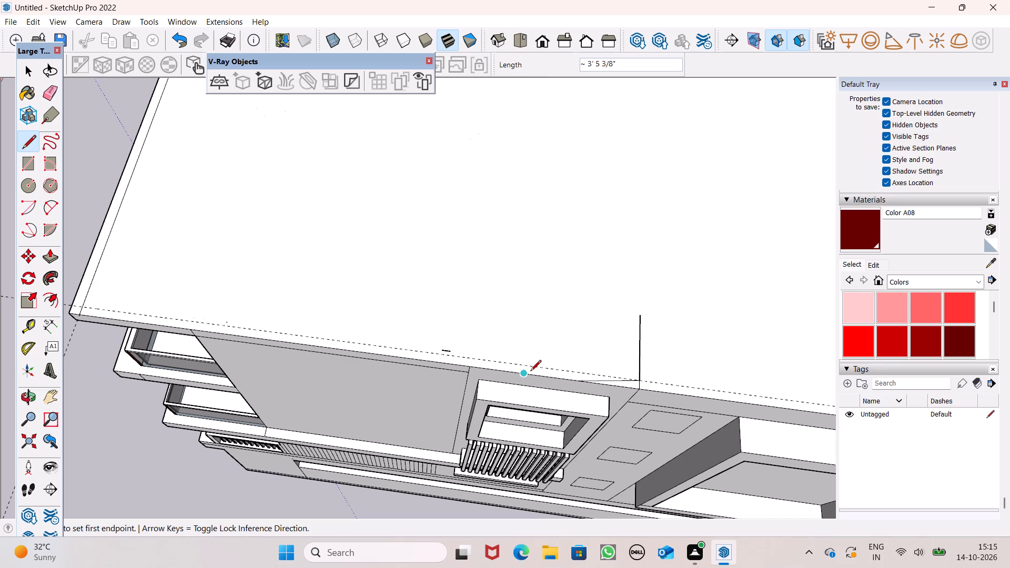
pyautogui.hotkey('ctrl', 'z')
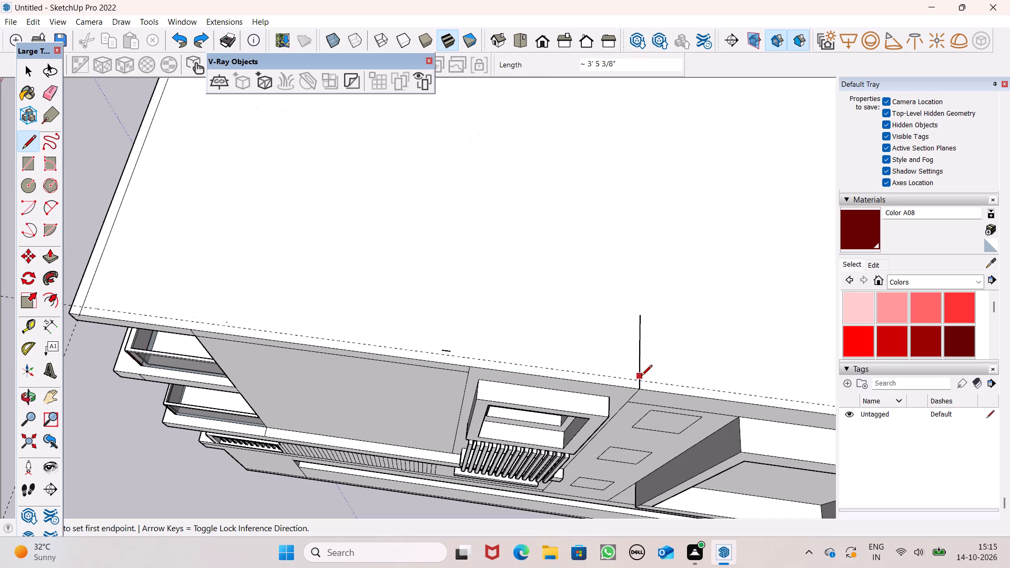
# Draw a line about 33' long along the side-facade roof guide, from the short cross line to the balcony-side roof edge.
pyautogui.click(642, 380)
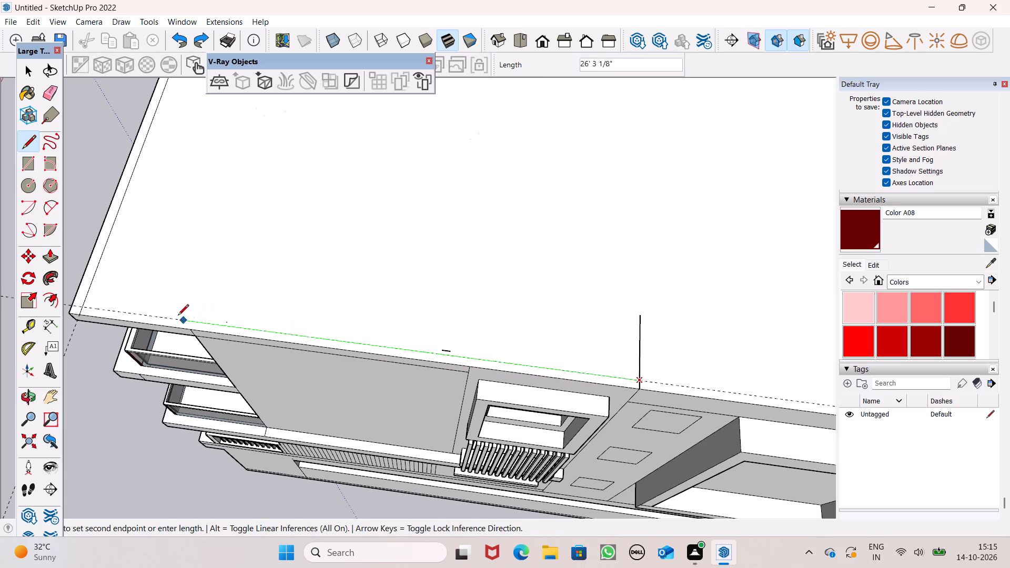
pyautogui.click(72, 303)
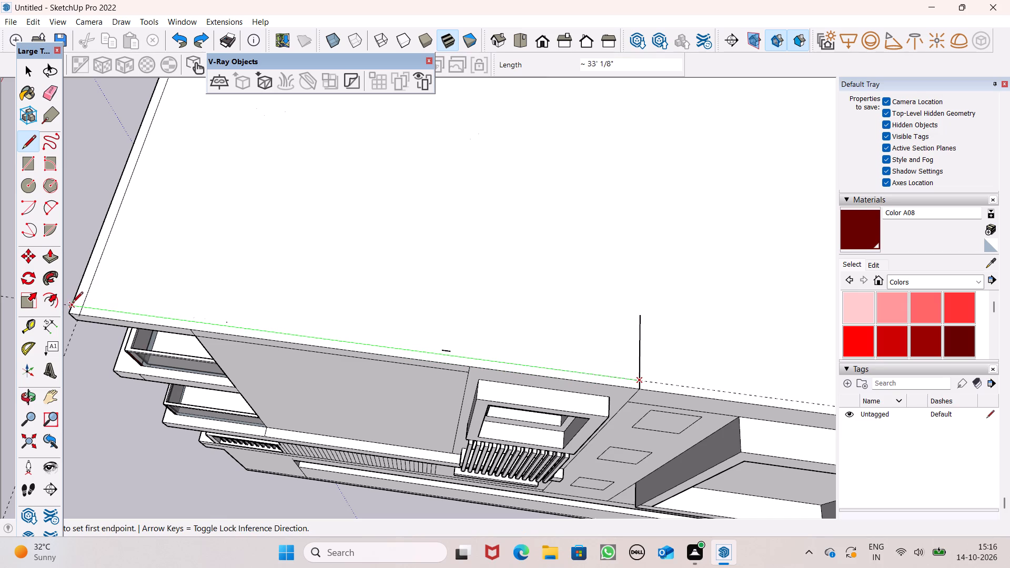
pyautogui.press('space')
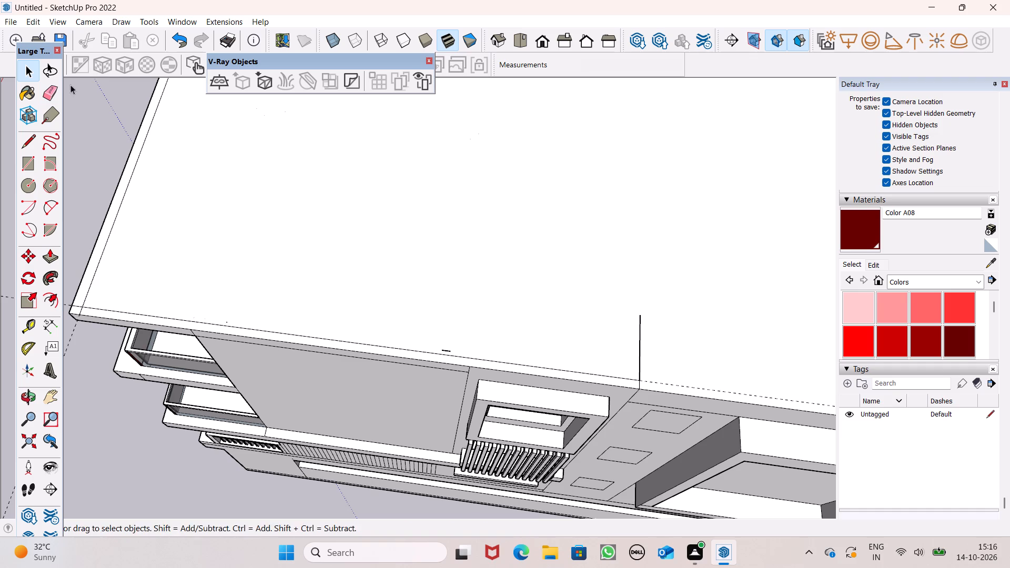
# Erase the part of the short cross line that extends inward across the roof, and both roof guide lines.
pyautogui.click(48, 90)
pyautogui.scroll(-6, 400, 251)
pyautogui.scroll(2, 567, 304)
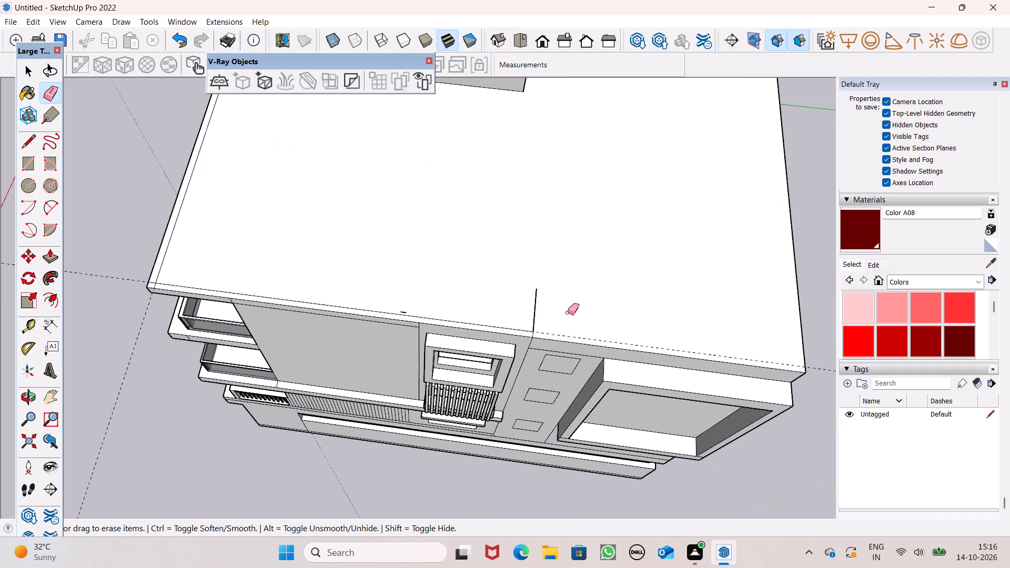
pyautogui.moveTo(526, 317); pyautogui.dragTo(536, 315)
pyautogui.scroll(5, 540, 333)
pyautogui.click(546, 329)
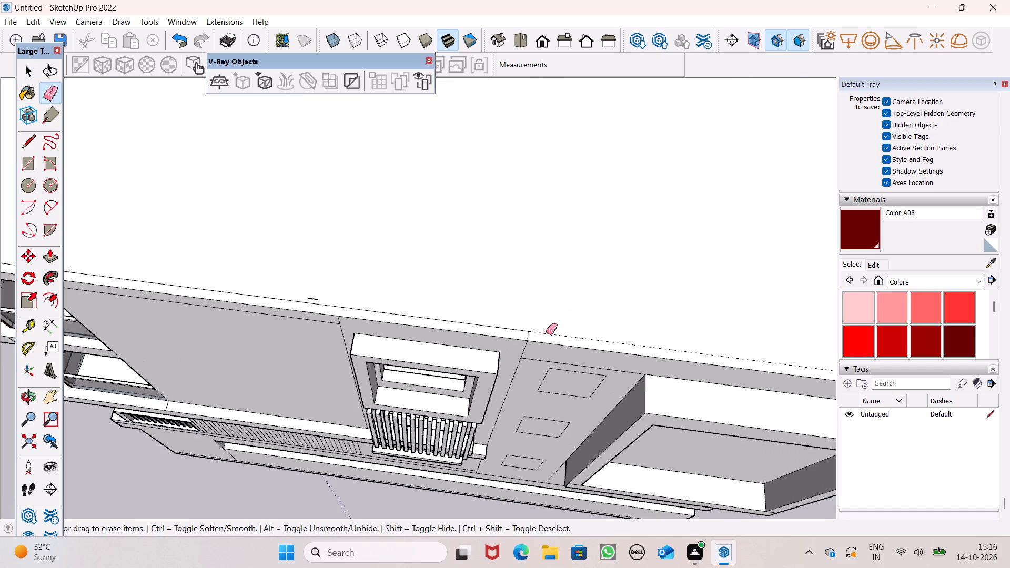
pyautogui.scroll(-9, 579, 269)
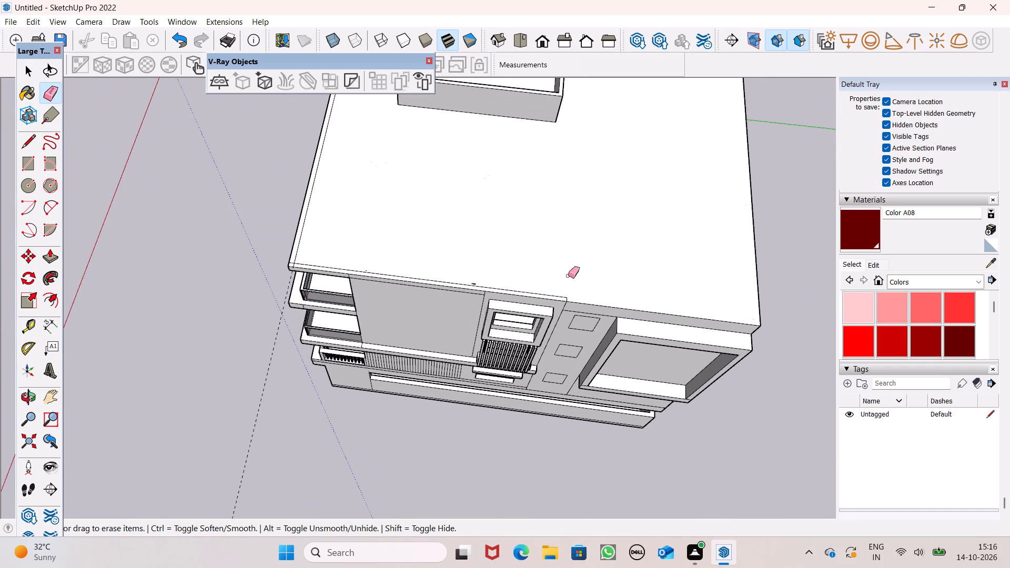
pyautogui.scroll(-2, 628, 284)
pyautogui.scroll(-1, 392, 291)
pyautogui.scroll(5, 392, 291)
pyautogui.click(311, 364)
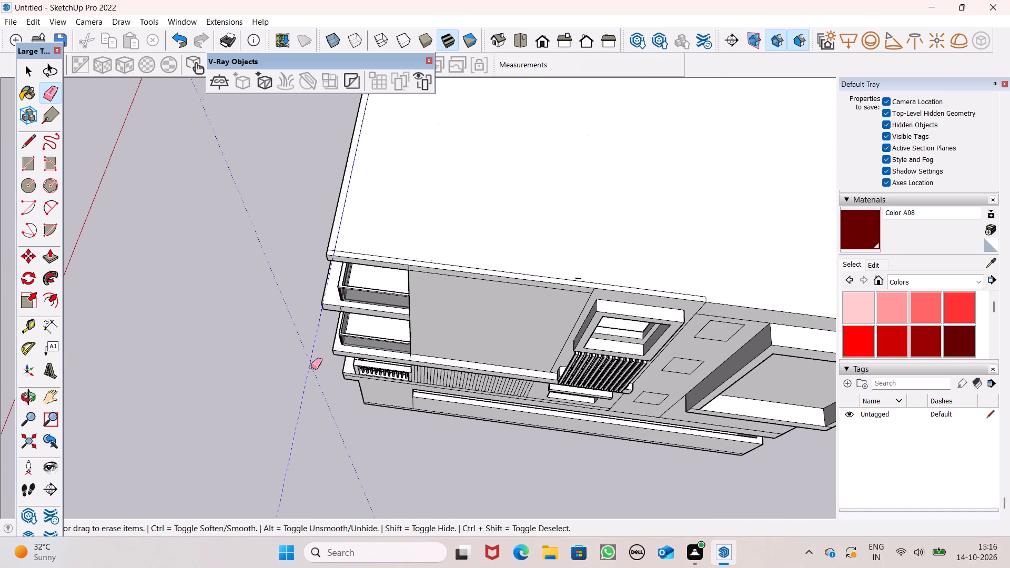
# Erase the two short line stubs at the roof corner, beyond the intersection of the inset lines.
pyautogui.scroll(-5, 415, 319)
pyautogui.scroll(5, 391, 272)
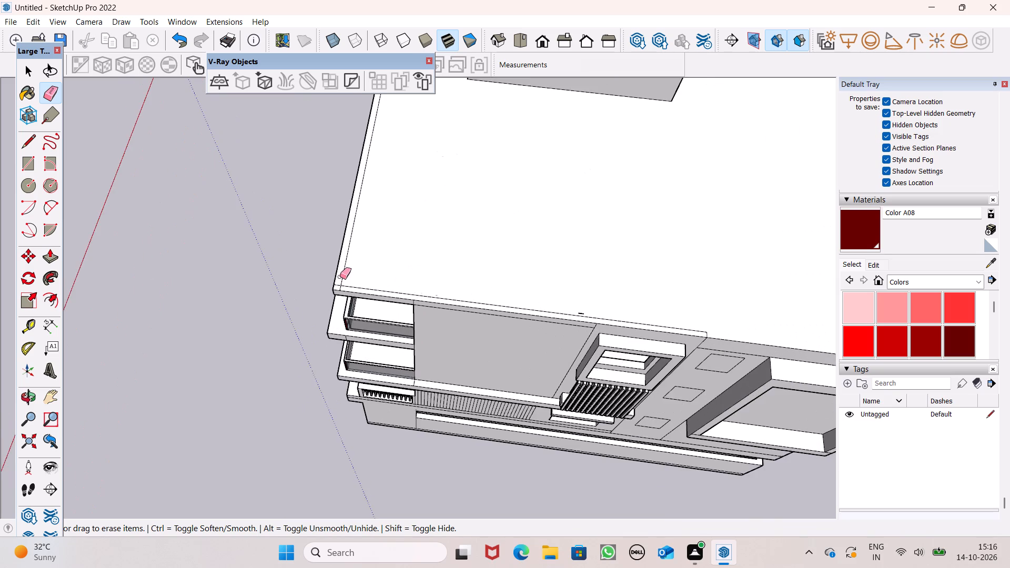
pyautogui.scroll(2, 340, 277)
pyautogui.scroll(-1, 340, 277)
pyautogui.scroll(10, 342, 285)
pyautogui.moveTo(362, 281); pyautogui.dragTo(385, 309)
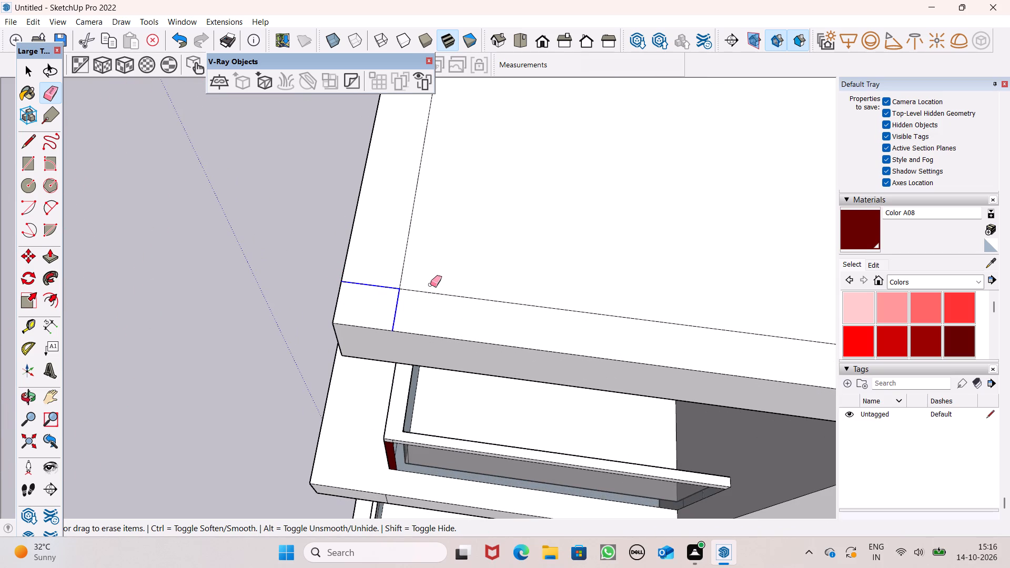
pyautogui.press('space')
# Push/Pull the narrow border strip along the balcony and side roof edges up 3' to form a parapet.
pyautogui.scroll(-11, 430, 284)
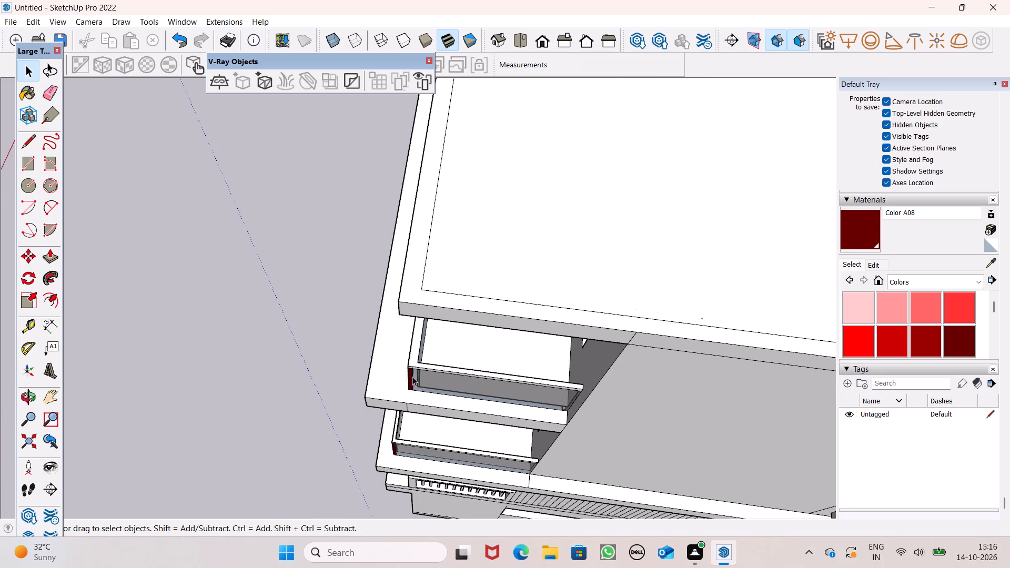
pyautogui.scroll(-9, 438, 340)
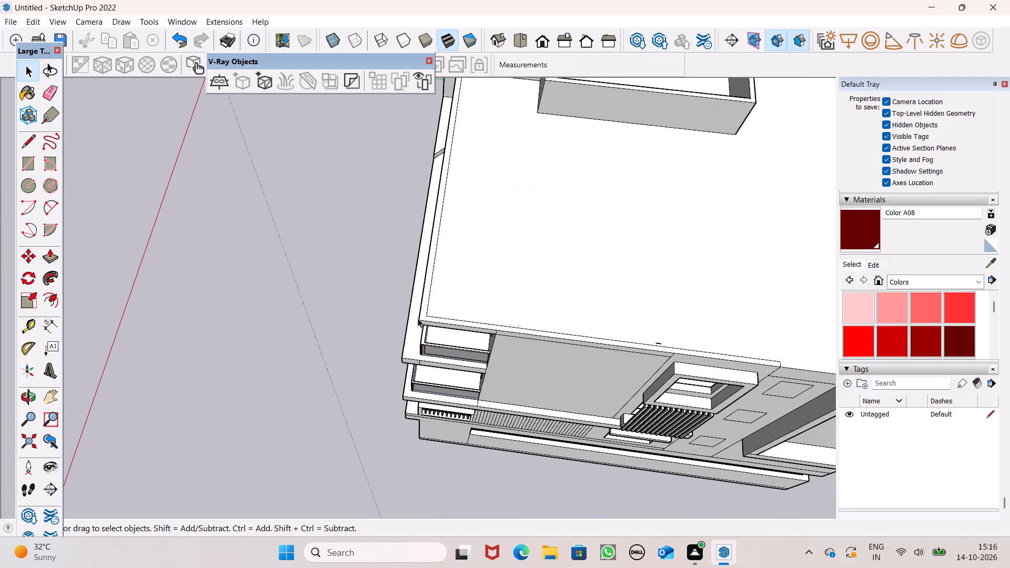
pyautogui.scroll(-5, 431, 310)
pyautogui.moveTo(429, 338); pyautogui.dragTo(701, 309, button='middle')
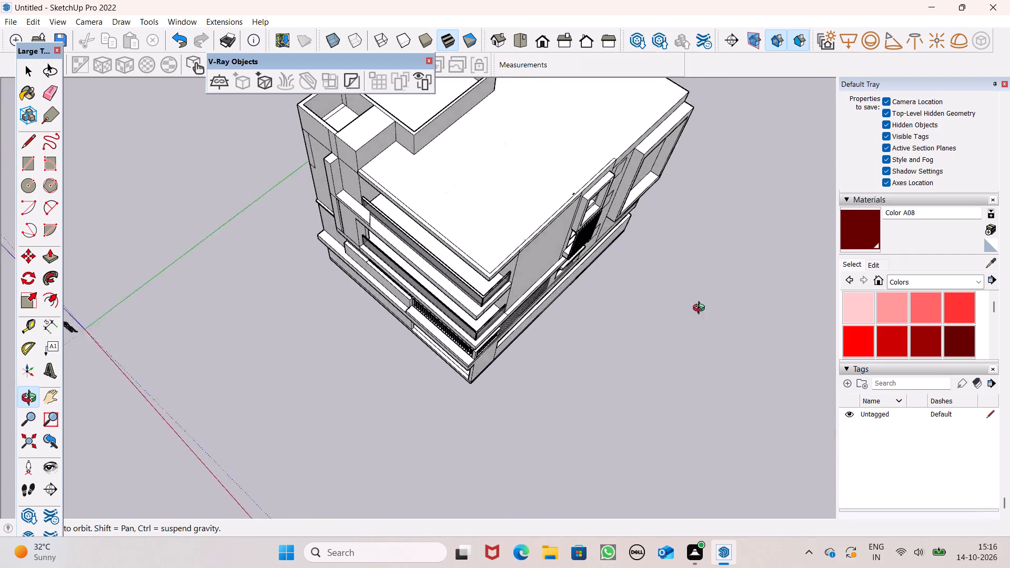
pyautogui.moveTo(701, 309); pyautogui.dragTo(708, 268, button='middle')
pyautogui.scroll(2, 446, 245)
pyautogui.scroll(1, 407, 127)
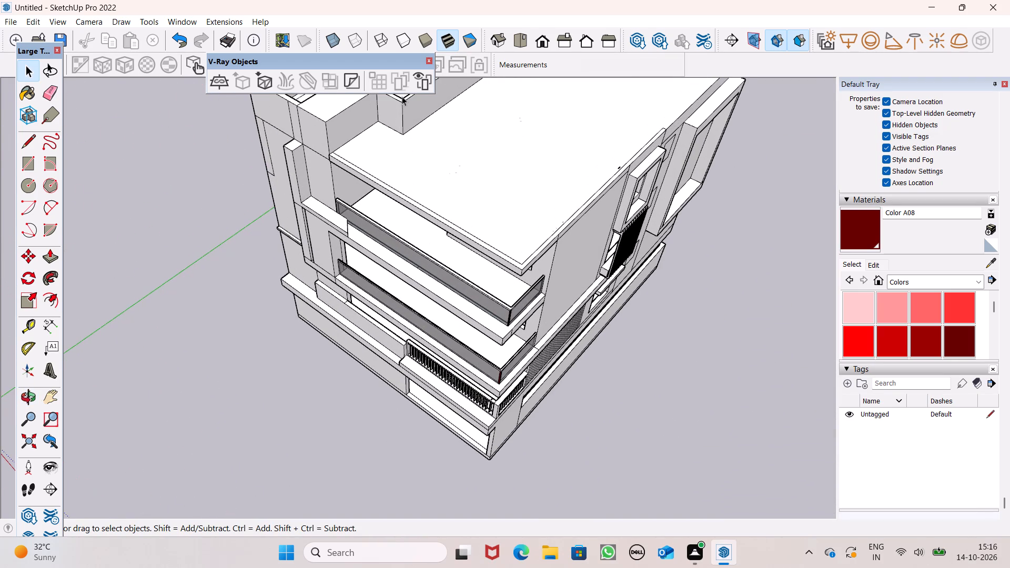
pyautogui.scroll(1, 411, 144)
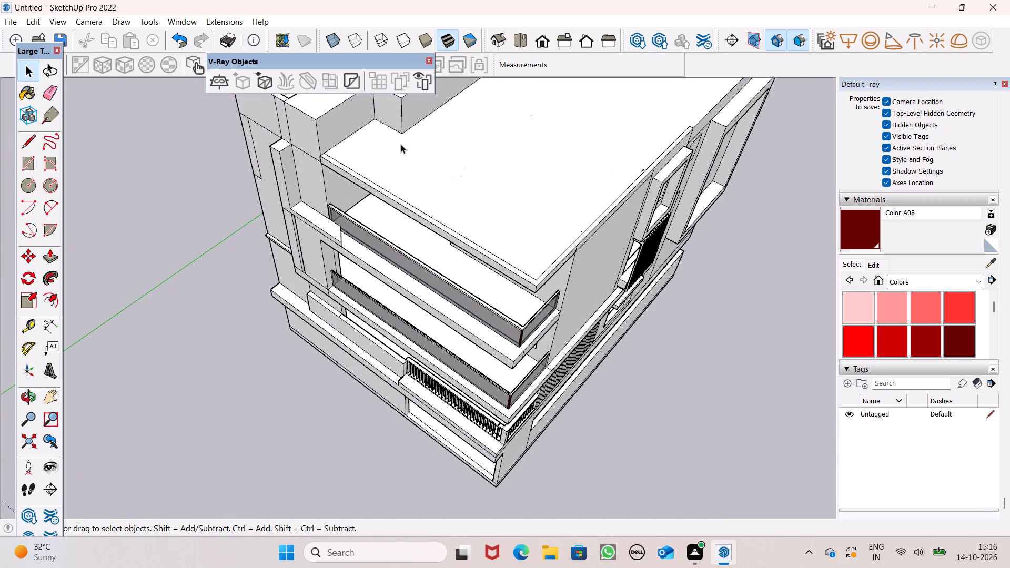
pyautogui.scroll(1, 401, 144)
pyautogui.scroll(1, 412, 212)
pyautogui.moveTo(413, 212); pyautogui.dragTo(547, 277, button='middle')
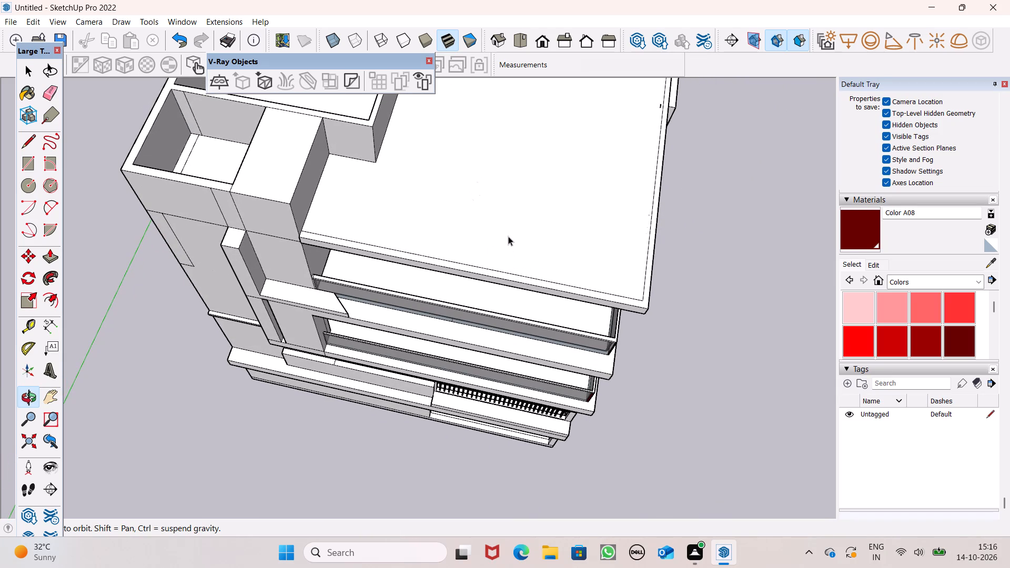
pyautogui.scroll(2, 508, 231)
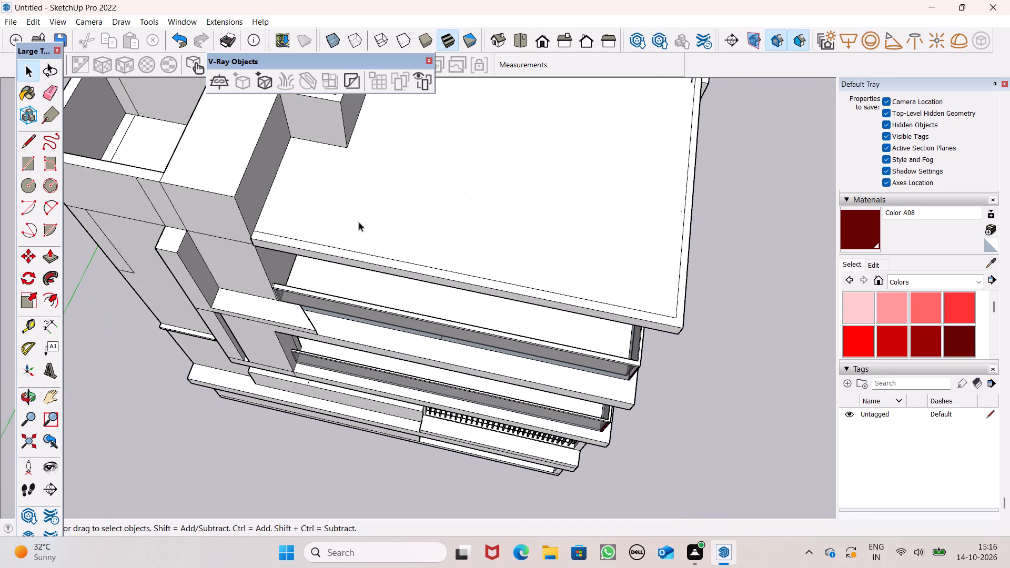
pyautogui.click(53, 262)
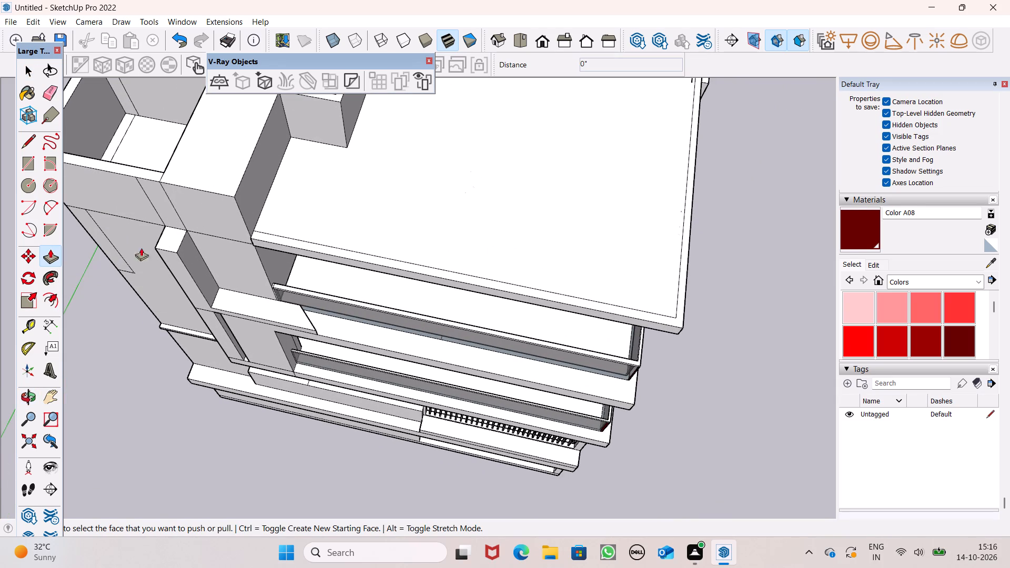
pyautogui.scroll(5, 261, 226)
pyautogui.moveTo(270, 241); pyautogui.dragTo(270, 238)
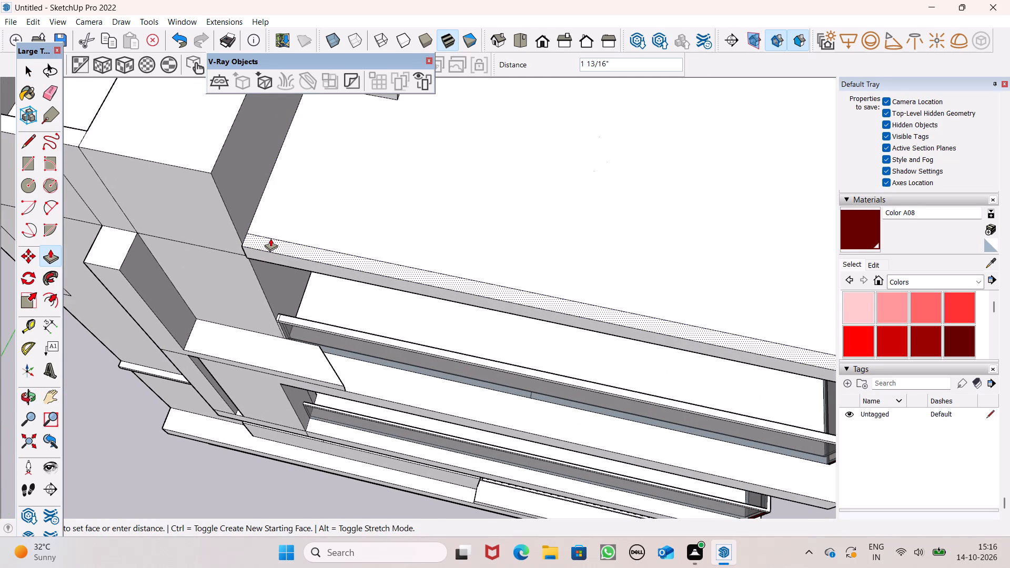
pyautogui.moveTo(270, 238); pyautogui.dragTo(262, 189)
pyautogui.write("3'")
pyautogui.press('Return')
# Examine the raised roof parapet and the facades below it from the balcony corner and the side.
pyautogui.scroll(-10, 262, 189)
pyautogui.moveTo(425, 251); pyautogui.dragTo(144, 129, button='middle')
pyautogui.scroll(1, 425, 251)
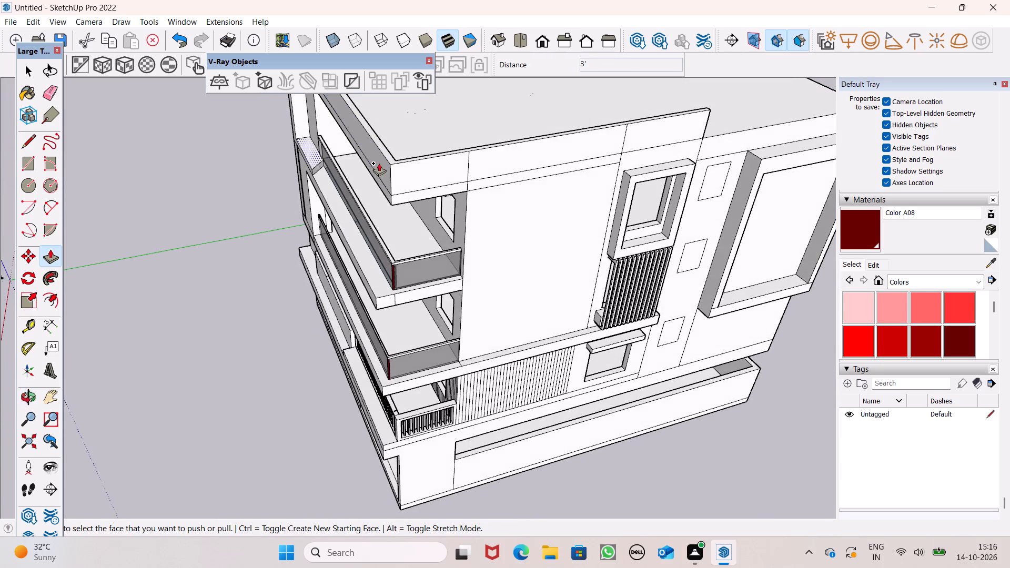
pyautogui.scroll(-2, 400, 181)
pyautogui.scroll(3, 474, 180)
pyautogui.moveTo(539, 150); pyautogui.dragTo(570, 117, button='middle')
pyautogui.scroll(1, 570, 117)
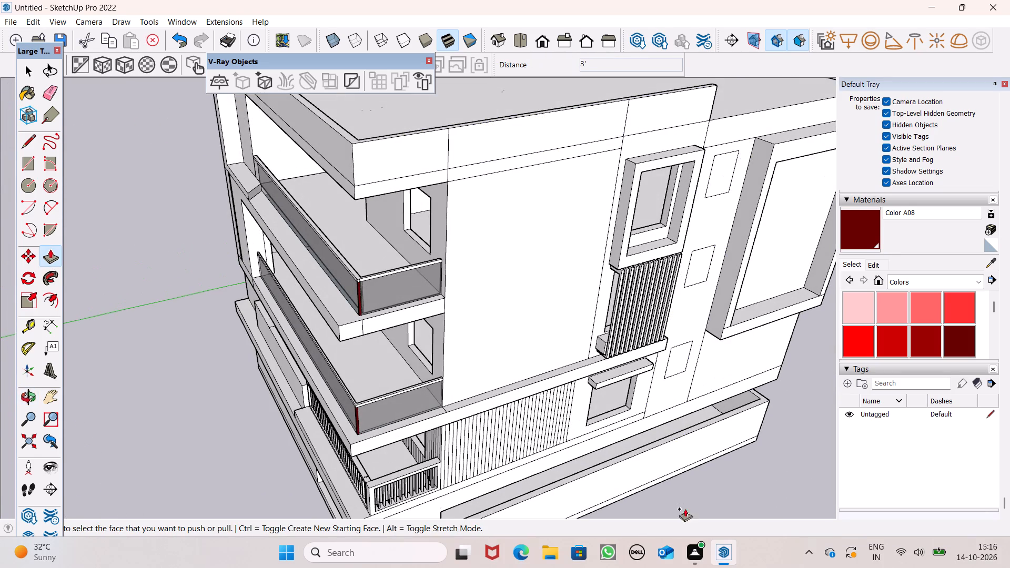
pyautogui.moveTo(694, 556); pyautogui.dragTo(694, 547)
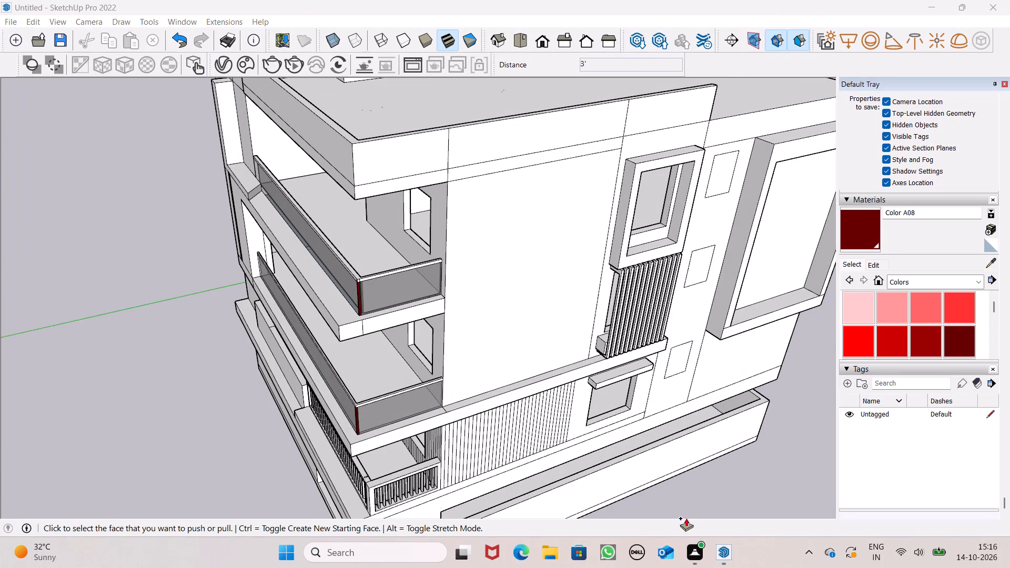
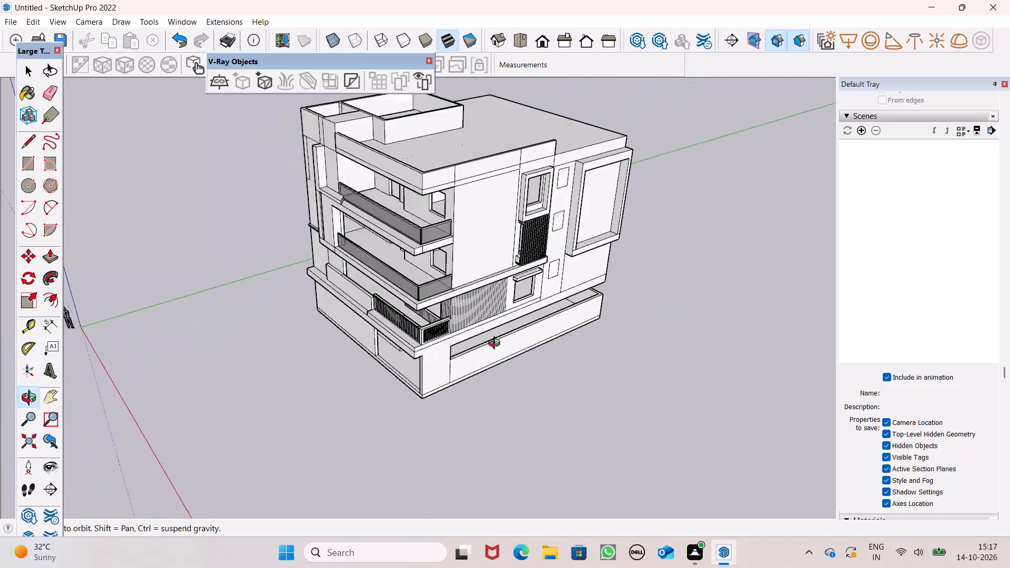
# Erase the two short vertical lines crossing the side parapet face, above the balcony wall edge and beside the projecting window.
pyautogui.scroll(6, 248, 393)
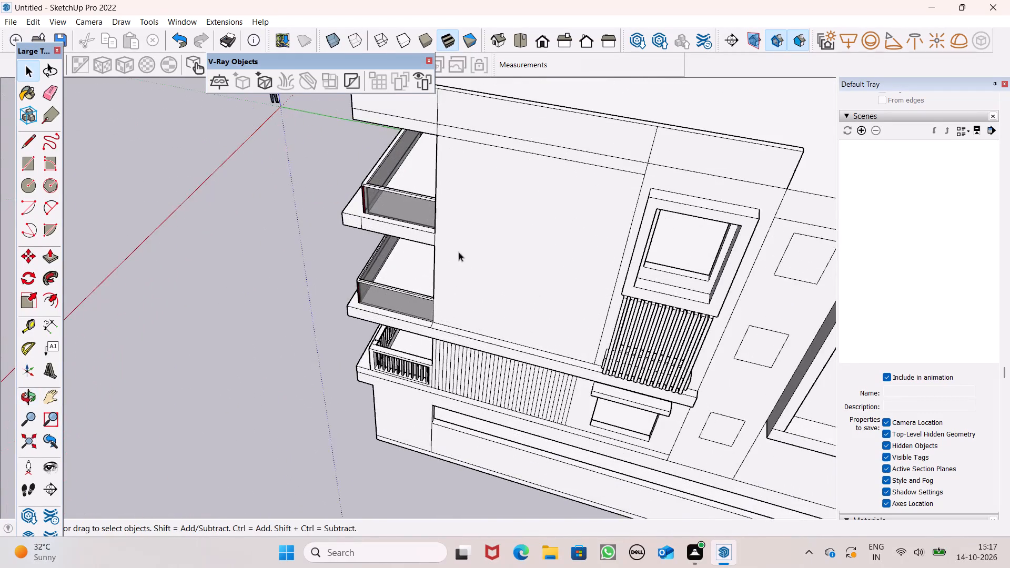
pyautogui.scroll(-2, 466, 266)
pyautogui.moveTo(502, 269); pyautogui.dragTo(582, 247, button='middle')
pyautogui.scroll(-2, 598, 206)
pyautogui.scroll(4, 589, 114)
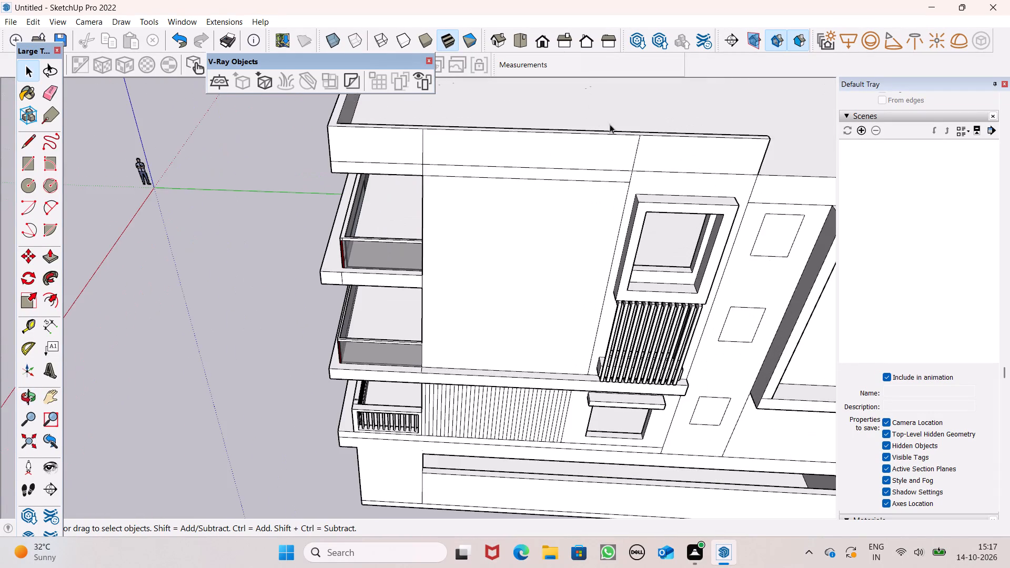
pyautogui.scroll(2, 673, 149)
pyautogui.moveTo(680, 175); pyautogui.dragTo(890, 160, button='middle')
pyautogui.scroll(1, 722, 134)
pyautogui.scroll(-1, 630, 155)
pyautogui.moveTo(548, 201); pyautogui.dragTo(681, 205, button='middle')
pyautogui.scroll(-3, 546, 264)
pyautogui.scroll(4, 457, 140)
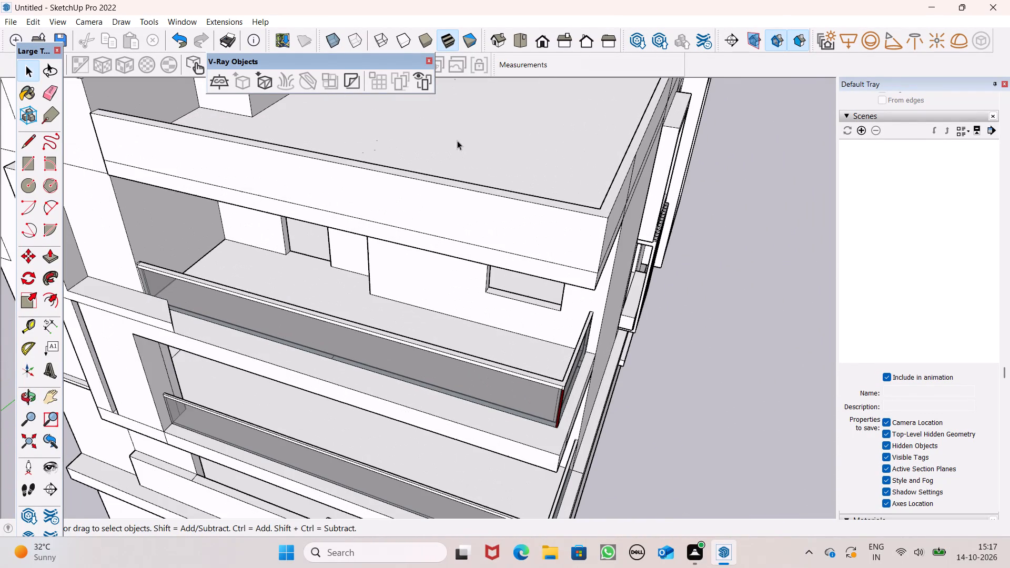
pyautogui.scroll(1, 457, 140)
pyautogui.moveTo(46, 255); pyautogui.dragTo(66, 248)
pyautogui.scroll(1, 793, 206)
pyautogui.moveTo(793, 206); pyautogui.dragTo(771, 209, button='middle')
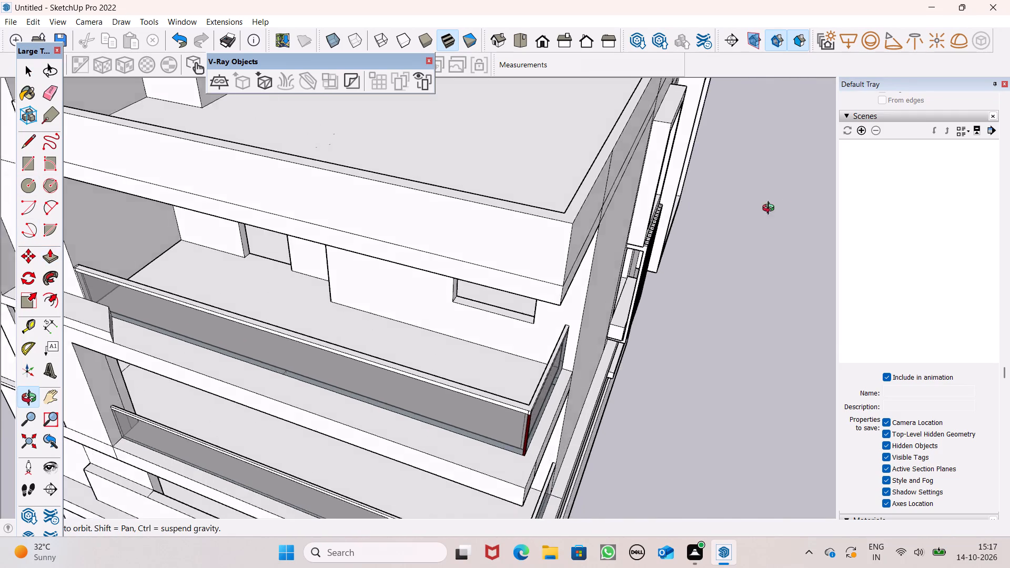
pyautogui.moveTo(771, 209); pyautogui.dragTo(581, 213, button='middle')
pyautogui.click(49, 92)
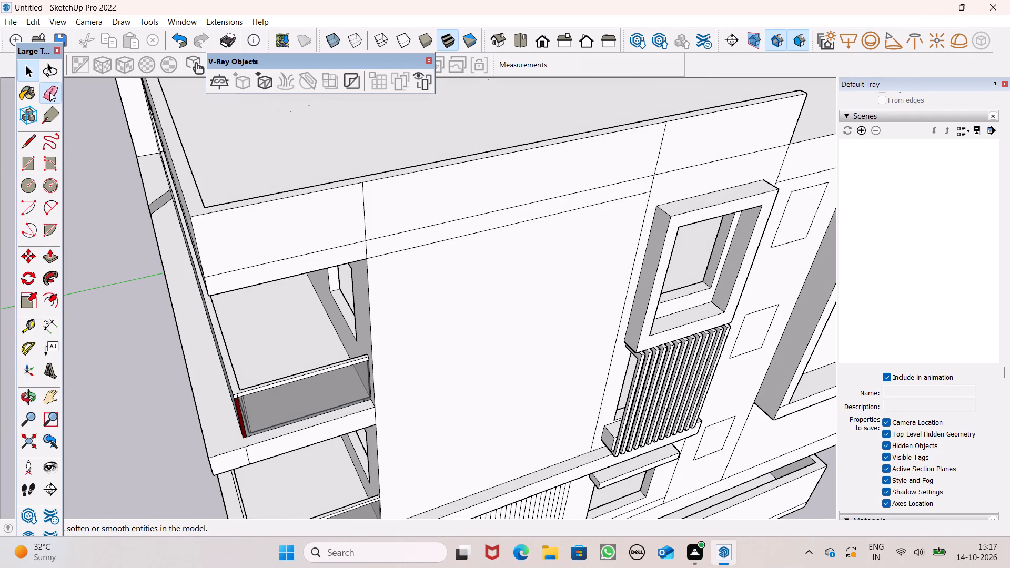
pyautogui.scroll(2, 381, 230)
pyautogui.moveTo(376, 219); pyautogui.dragTo(356, 218)
pyautogui.scroll(-2, 410, 245)
pyautogui.scroll(1, 406, 265)
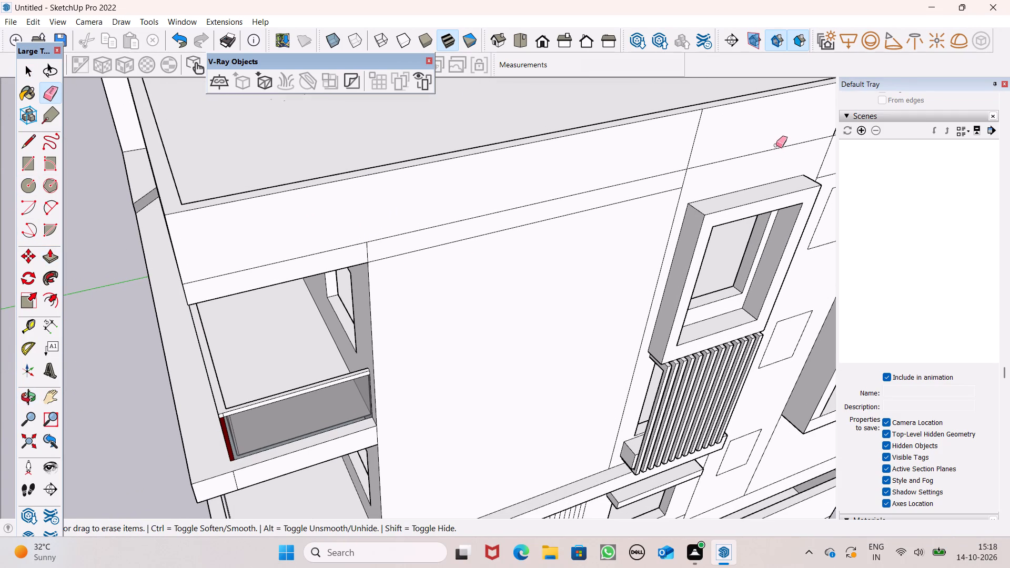
pyautogui.moveTo(722, 140); pyautogui.dragTo(666, 157)
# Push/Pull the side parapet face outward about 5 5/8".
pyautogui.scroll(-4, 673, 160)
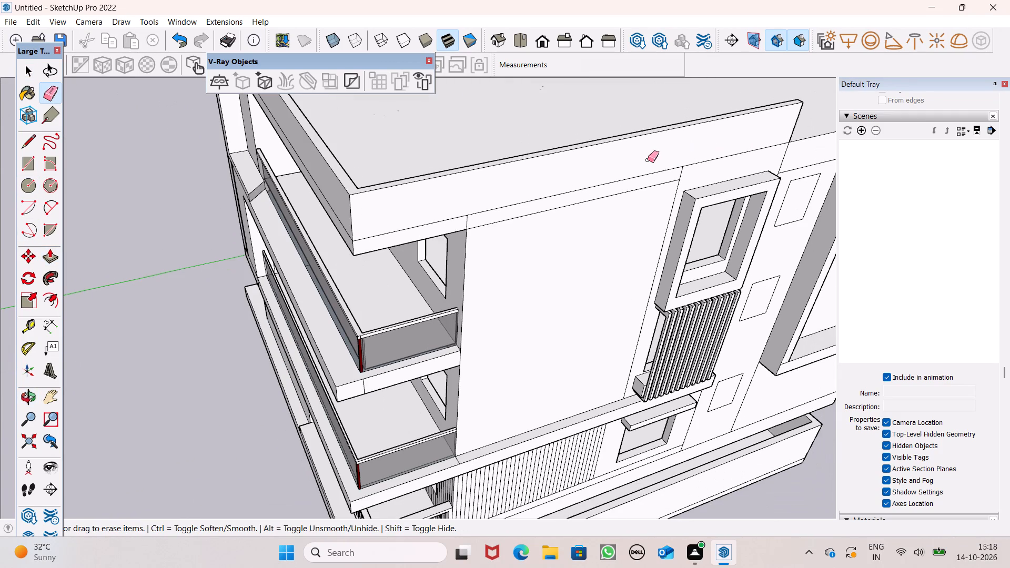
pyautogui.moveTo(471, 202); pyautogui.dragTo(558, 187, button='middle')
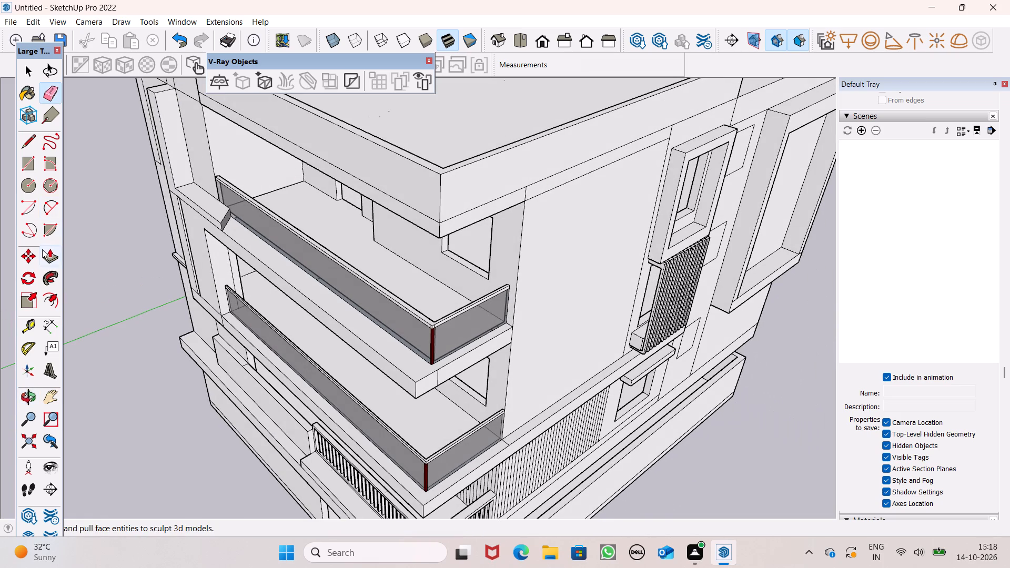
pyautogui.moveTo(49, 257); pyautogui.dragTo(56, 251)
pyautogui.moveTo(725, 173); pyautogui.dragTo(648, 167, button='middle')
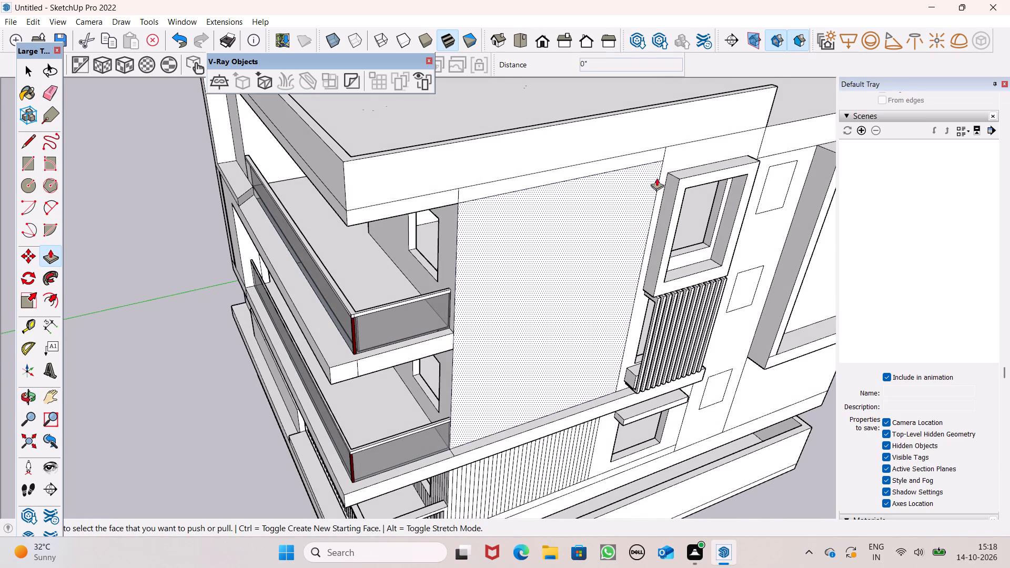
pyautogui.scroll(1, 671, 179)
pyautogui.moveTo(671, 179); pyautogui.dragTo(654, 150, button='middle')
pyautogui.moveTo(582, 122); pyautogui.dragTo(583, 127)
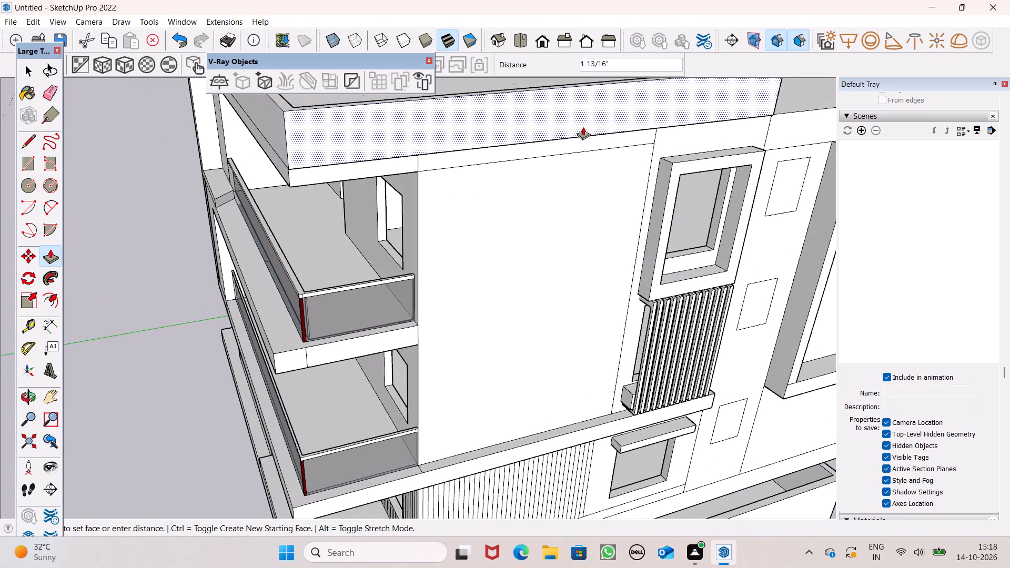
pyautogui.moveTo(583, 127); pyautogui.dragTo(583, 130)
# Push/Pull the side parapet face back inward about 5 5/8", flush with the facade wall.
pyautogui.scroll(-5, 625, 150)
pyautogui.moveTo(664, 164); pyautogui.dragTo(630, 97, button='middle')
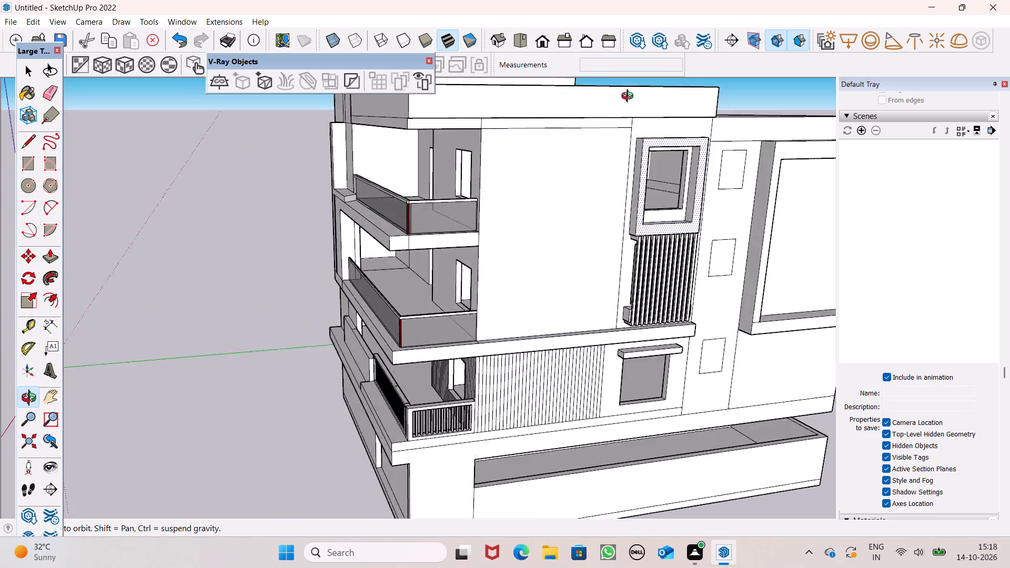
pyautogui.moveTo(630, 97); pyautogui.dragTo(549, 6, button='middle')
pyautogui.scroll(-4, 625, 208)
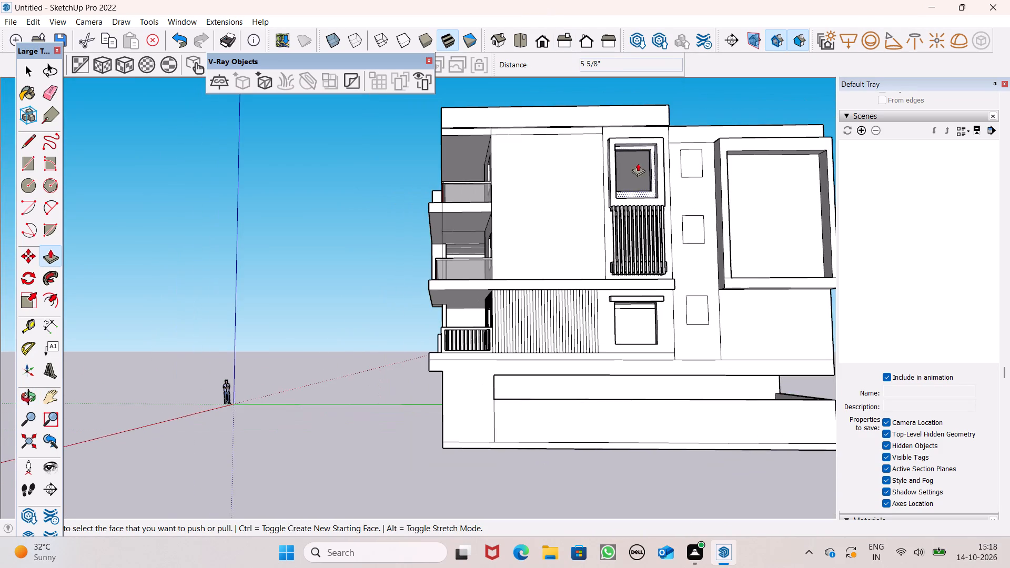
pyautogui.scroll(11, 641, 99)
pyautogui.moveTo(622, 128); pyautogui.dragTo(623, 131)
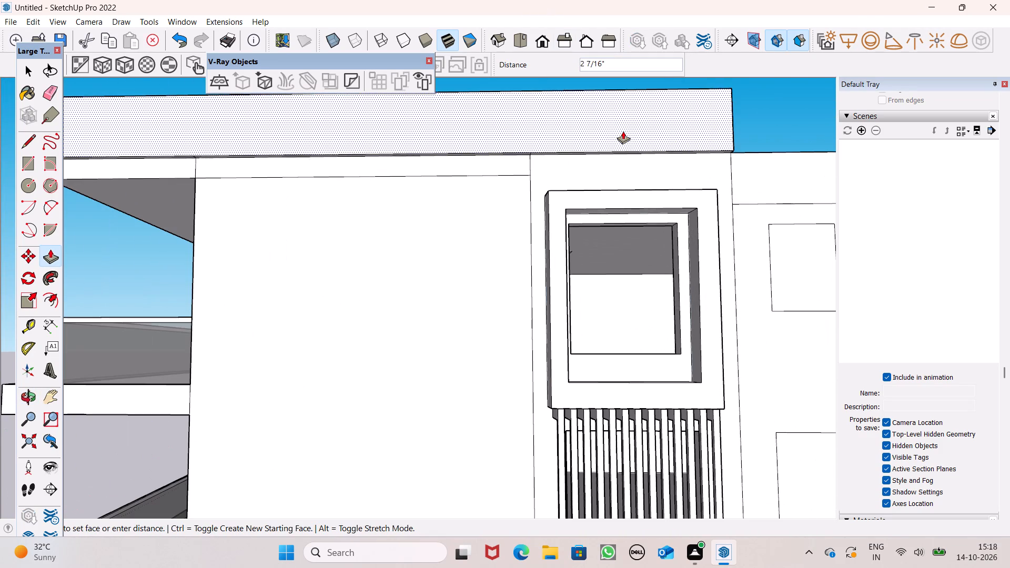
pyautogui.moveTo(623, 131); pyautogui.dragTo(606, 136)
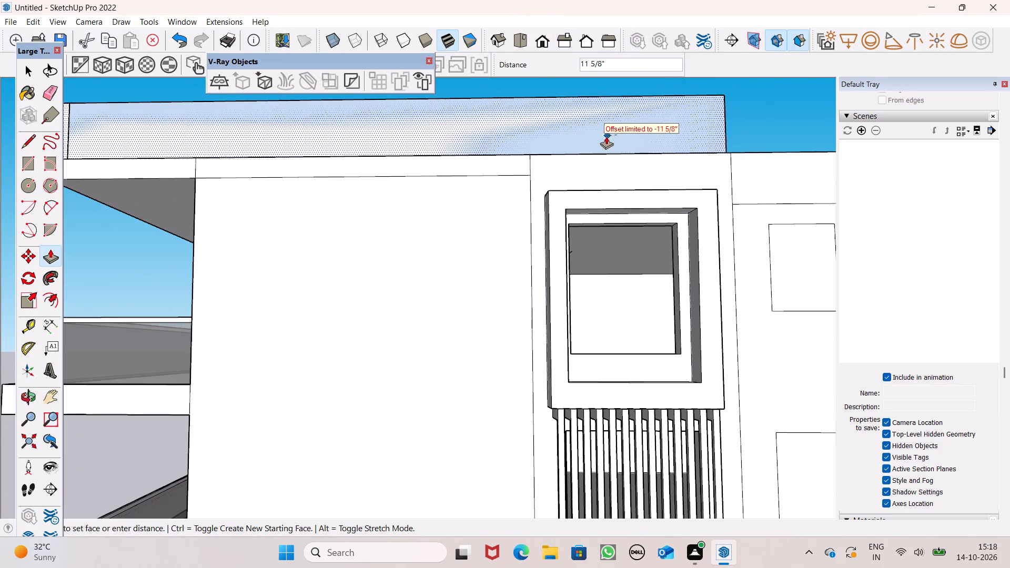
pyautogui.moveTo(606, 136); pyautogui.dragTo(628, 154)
# Push/Pull the side parapet face outward from the facade wall about 4 7/8".
pyautogui.moveTo(633, 191); pyautogui.dragTo(705, 235, button='middle')
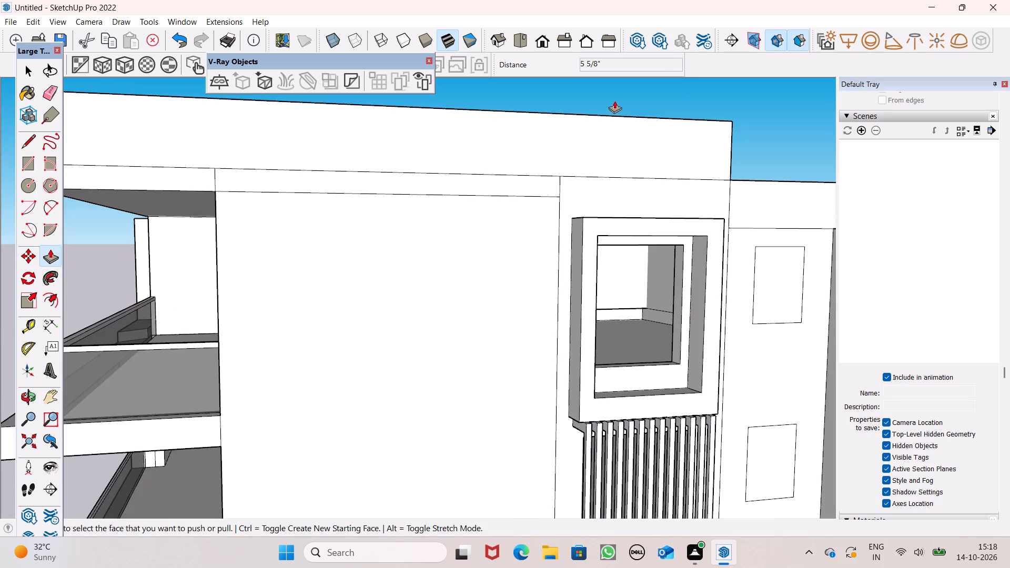
pyautogui.moveTo(631, 178); pyautogui.dragTo(684, 342, button='middle')
pyautogui.scroll(1, 684, 342)
pyautogui.scroll(4, 607, 266)
pyautogui.moveTo(606, 265); pyautogui.dragTo(609, 265)
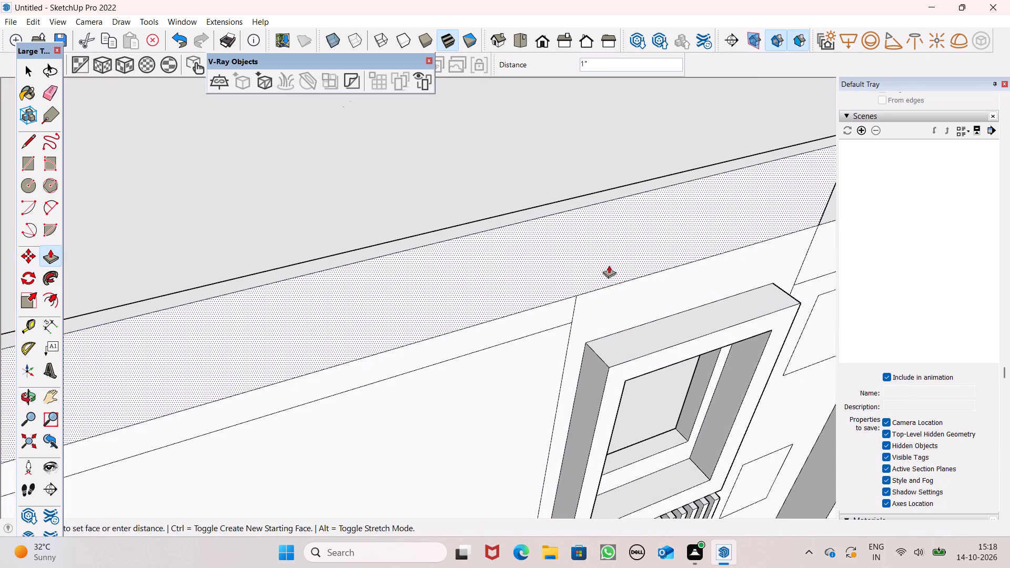
pyautogui.moveTo(609, 265); pyautogui.dragTo(613, 274)
# Push/Pull the side parapet face a further 3 5/16" or so outward above the projecting window.
pyautogui.scroll(-1, 594, 232)
pyautogui.moveTo(620, 270); pyautogui.dragTo(622, 20, button='middle')
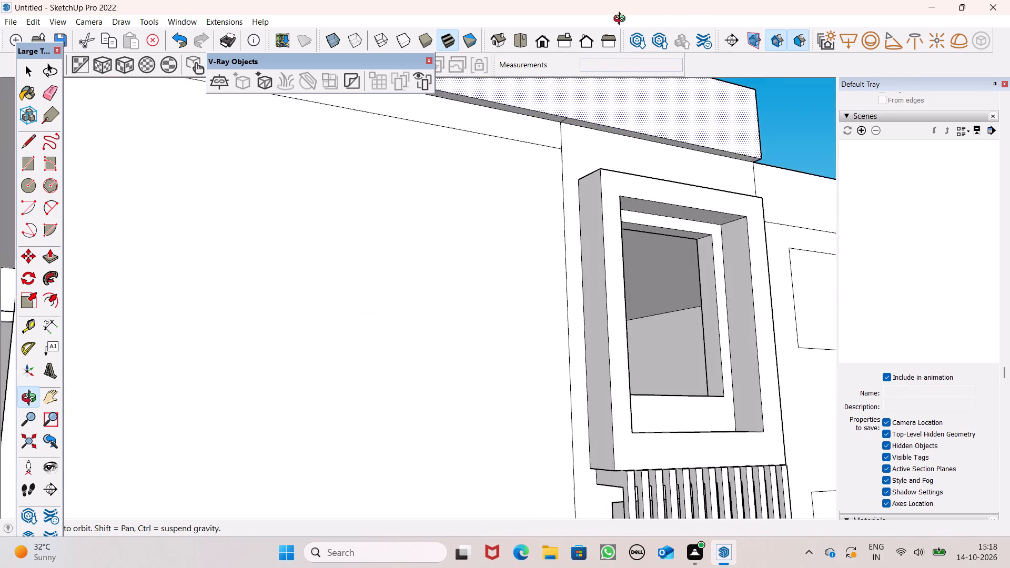
pyautogui.moveTo(622, 20); pyautogui.dragTo(609, 2, button='middle')
pyautogui.scroll(1, 609, 0)
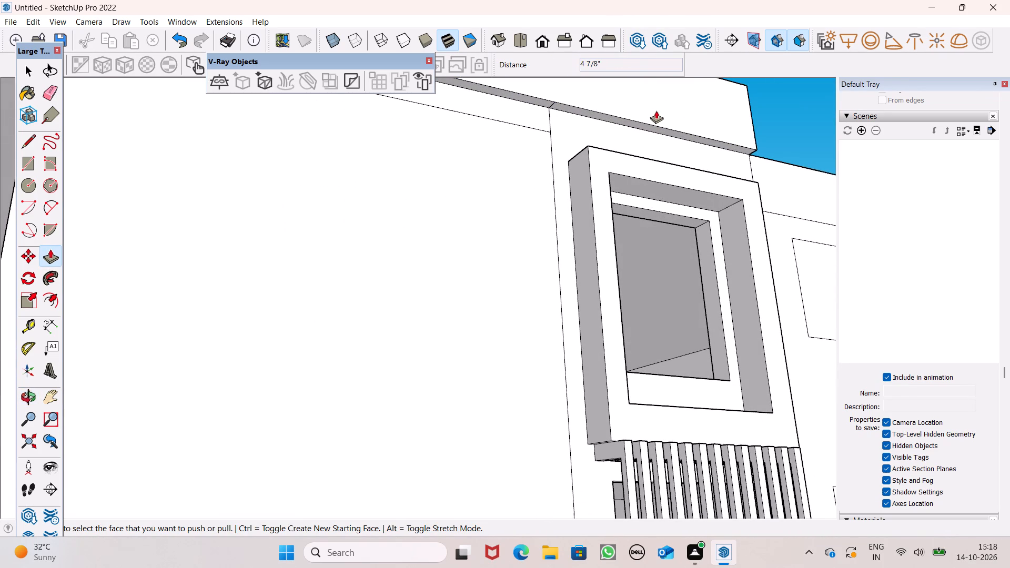
pyautogui.scroll(-1, 627, 126)
pyautogui.scroll(1, 625, 134)
pyautogui.scroll(-1, 631, 143)
pyautogui.moveTo(647, 191); pyautogui.dragTo(688, 366, button='middle')
pyautogui.scroll(3, 651, 167)
pyautogui.moveTo(649, 152); pyautogui.dragTo(655, 153)
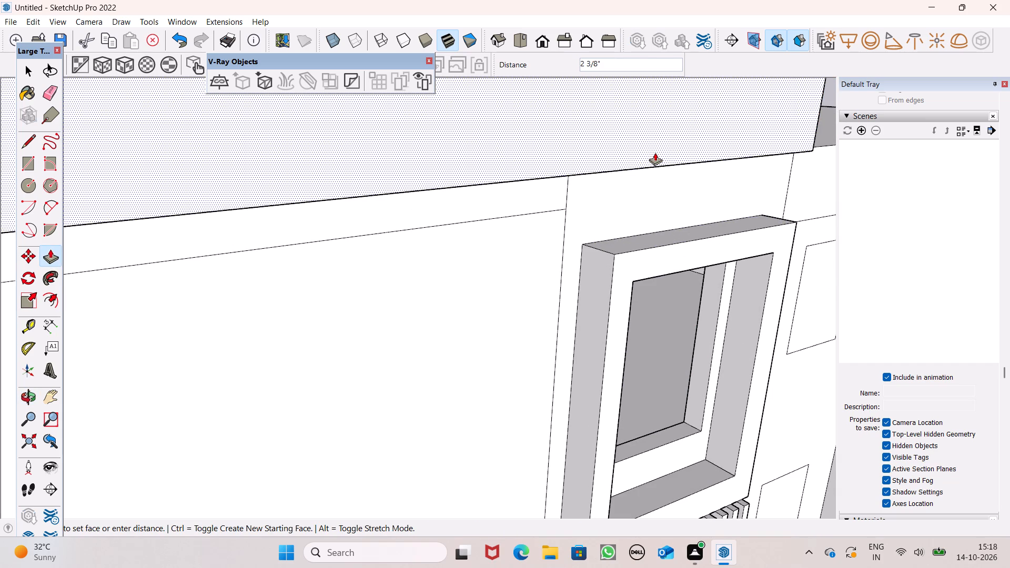
pyautogui.moveTo(655, 153); pyautogui.dragTo(656, 156)
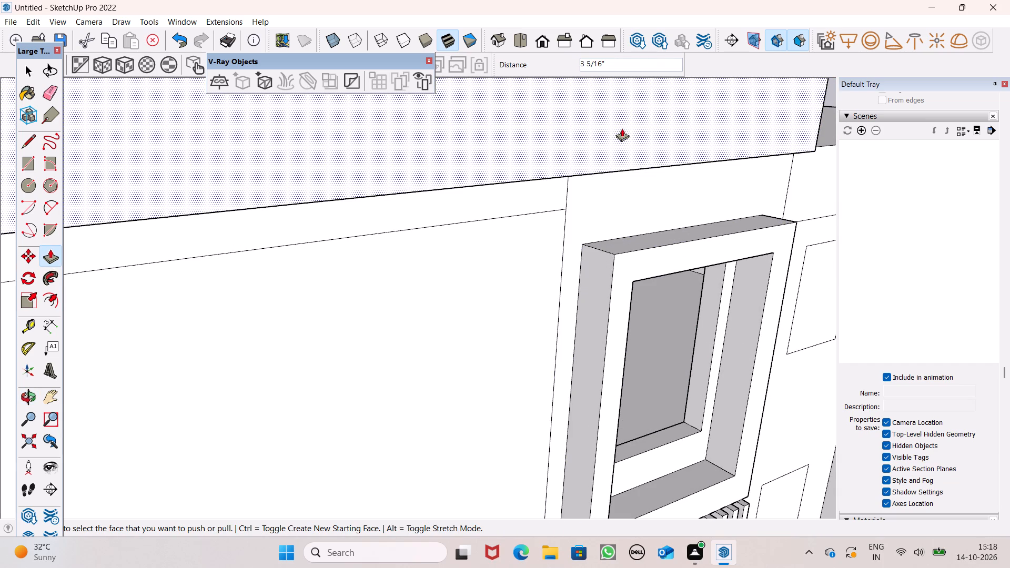
pyautogui.scroll(-4, 583, 194)
pyautogui.moveTo(625, 228); pyautogui.dragTo(561, 45, button='middle')
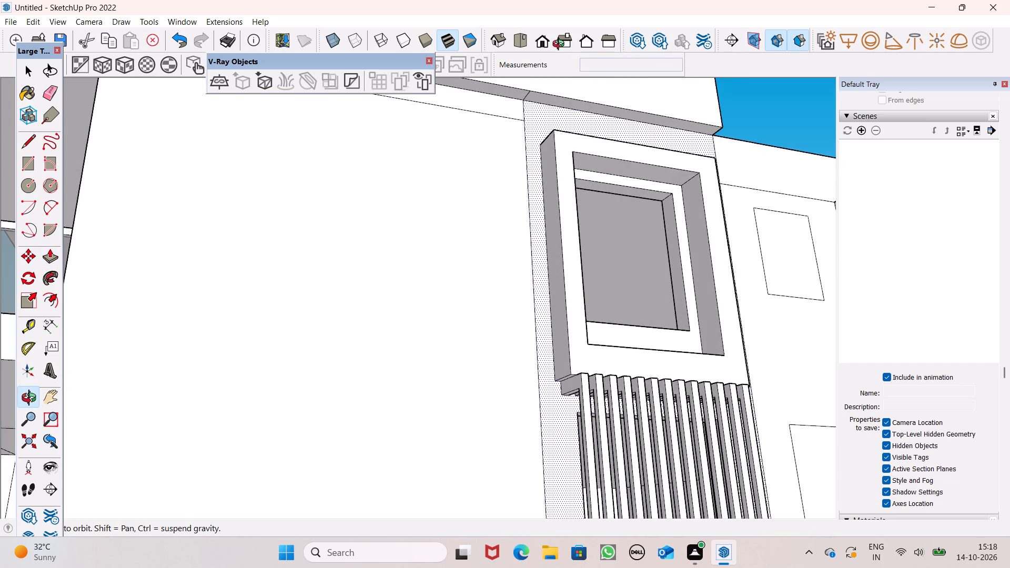
pyautogui.moveTo(561, 45); pyautogui.dragTo(537, 158, button='middle')
pyautogui.scroll(-6, 614, 218)
pyautogui.press('space')
pyautogui.press('space')
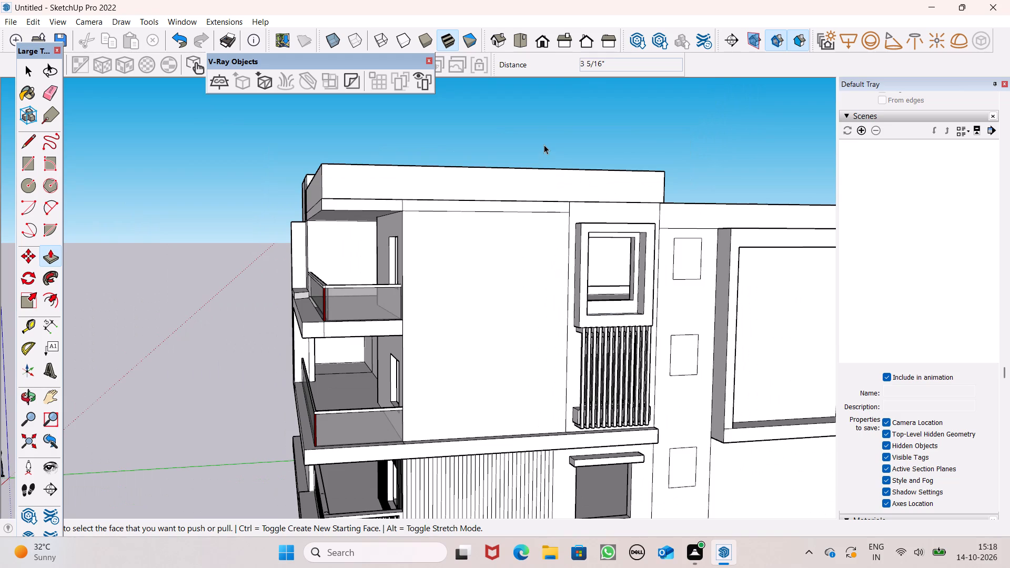
# Draw a small rectangle about 5 3/8" by 3 5/16" on the projecting window frame's face, starting from its upper-left corner.
pyautogui.scroll(4, 835, 179)
pyautogui.scroll(2, 638, 92)
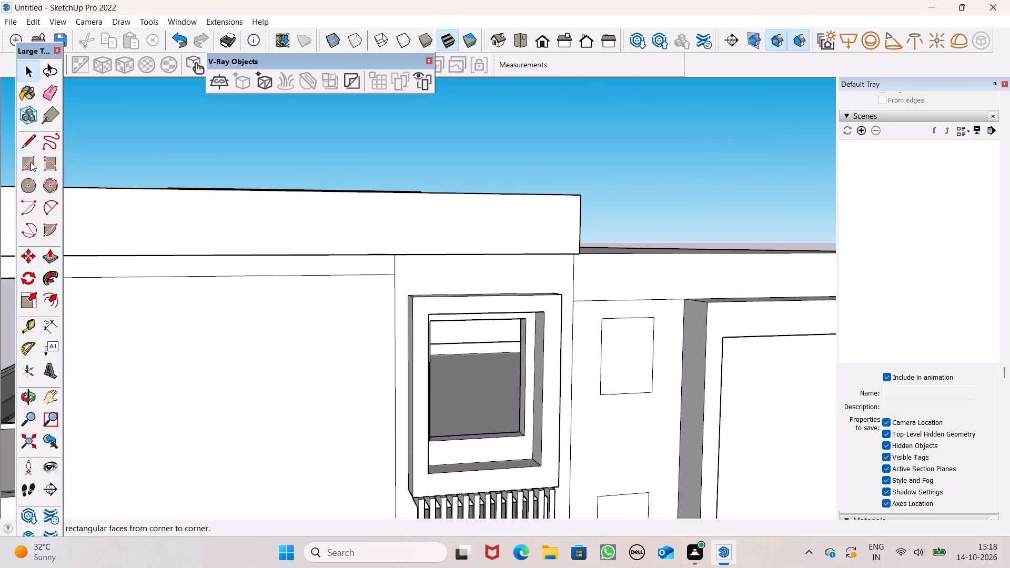
pyautogui.click(30, 163)
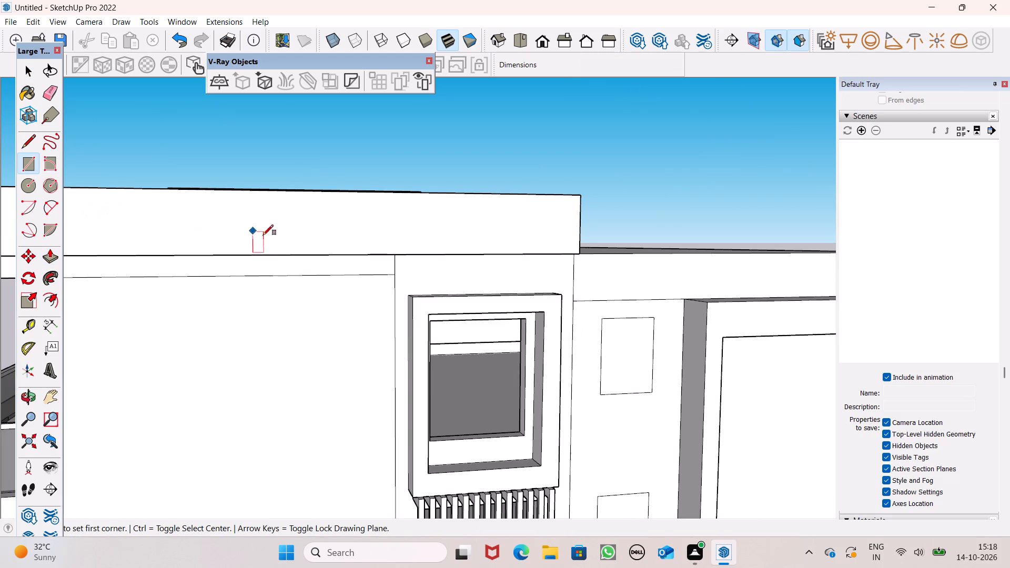
pyautogui.scroll(3, 432, 297)
pyautogui.scroll(-1, 458, 306)
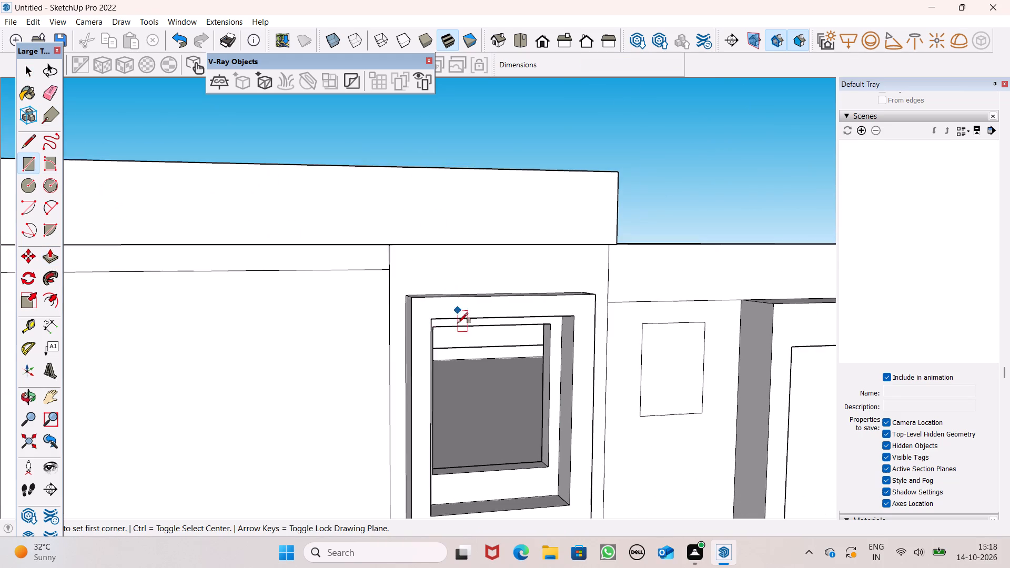
pyautogui.moveTo(460, 330); pyautogui.dragTo(462, 377, button='middle')
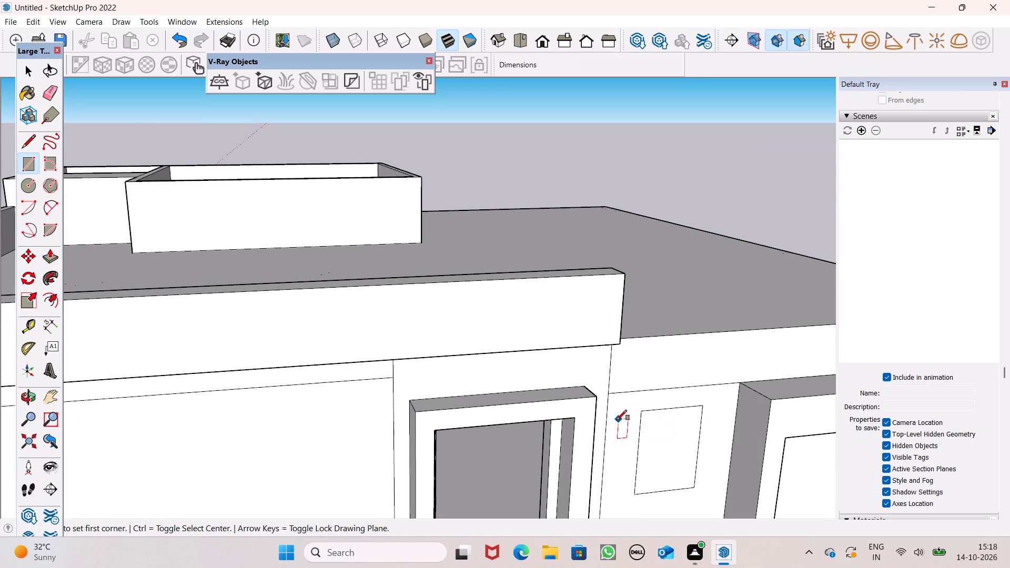
pyautogui.scroll(1, 608, 445)
pyautogui.scroll(6, 454, 406)
pyautogui.scroll(-1, 398, 423)
pyautogui.scroll(2, 398, 423)
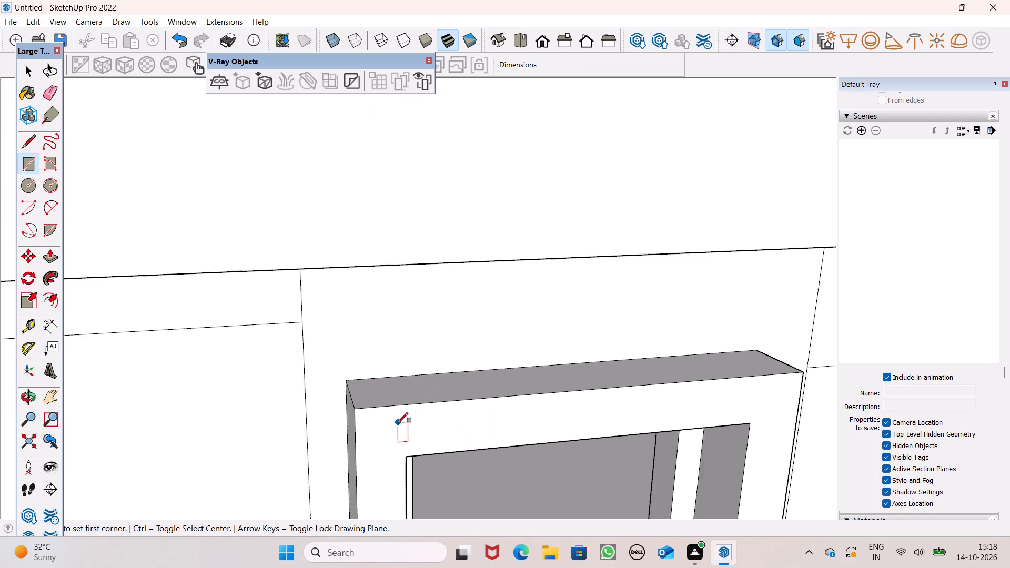
pyautogui.scroll(2, 398, 423)
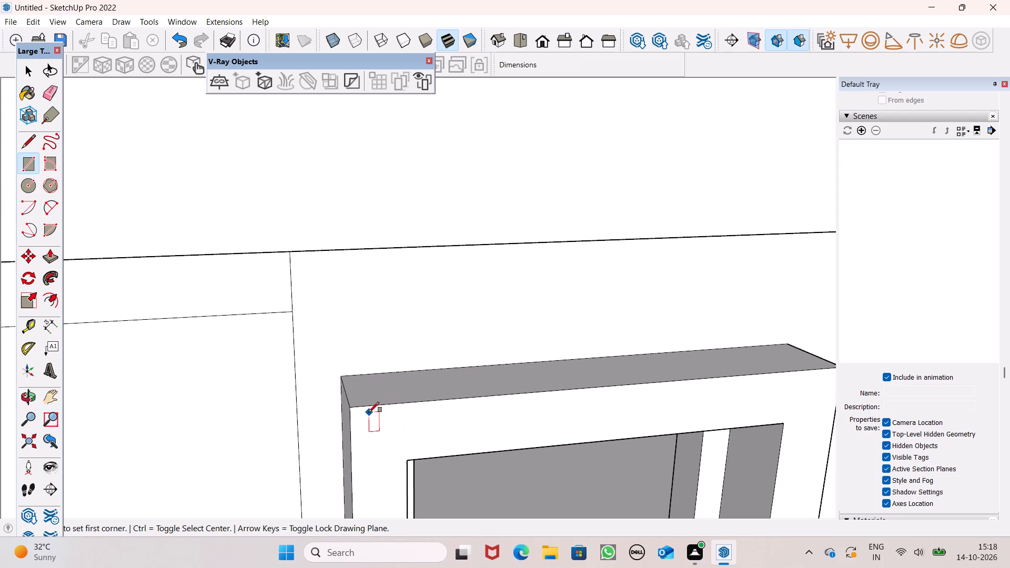
pyautogui.scroll(4, 370, 419)
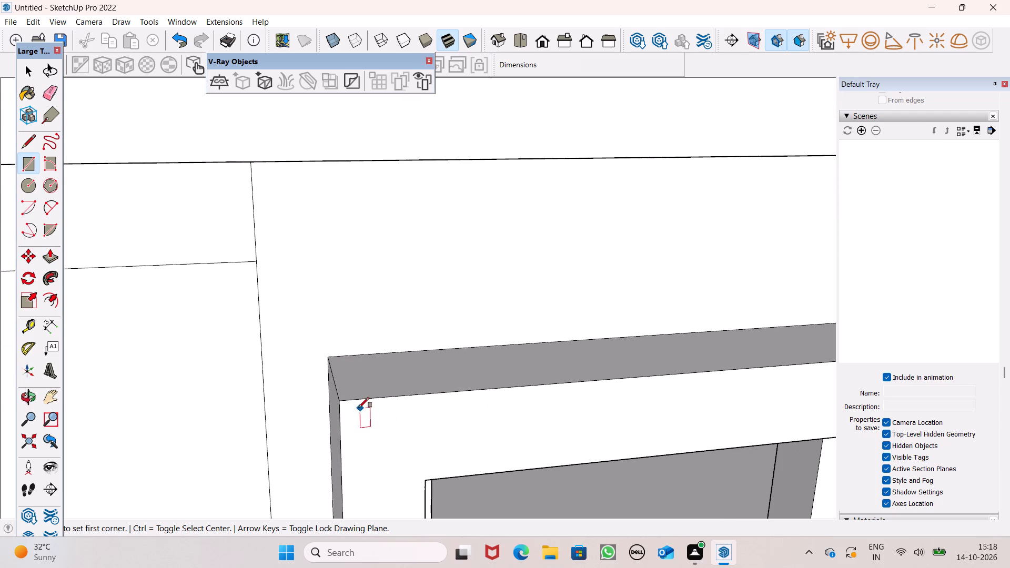
pyautogui.click(342, 399)
pyautogui.click(372, 442)
pyautogui.scroll(-2, 372, 393)
pyautogui.press('space')
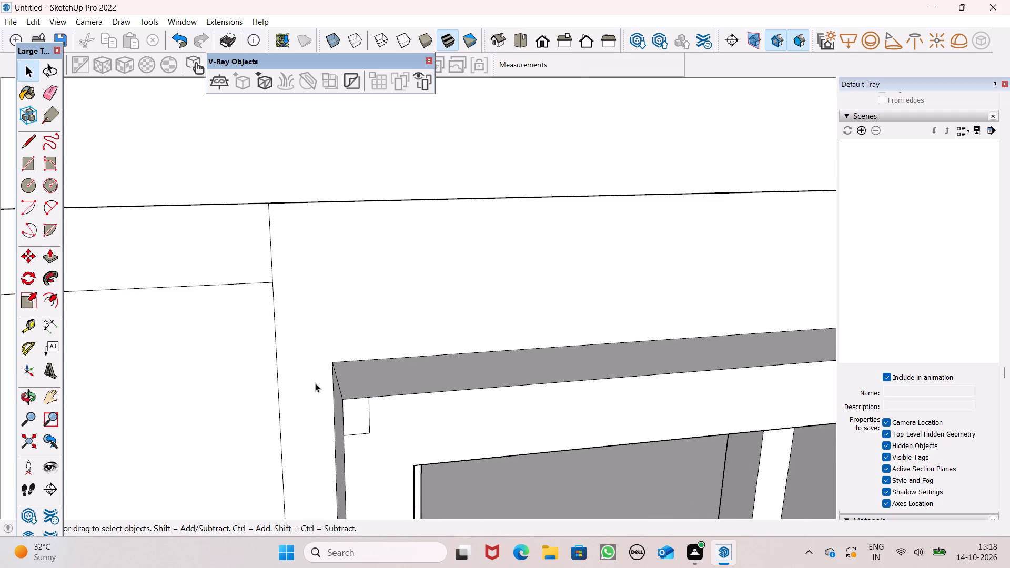
# Copy the small rectangle 7 5/8" along the window frame's top edge and array it as 10 copies.
pyautogui.scroll(-1, 315, 382)
pyautogui.scroll(-6, 356, 291)
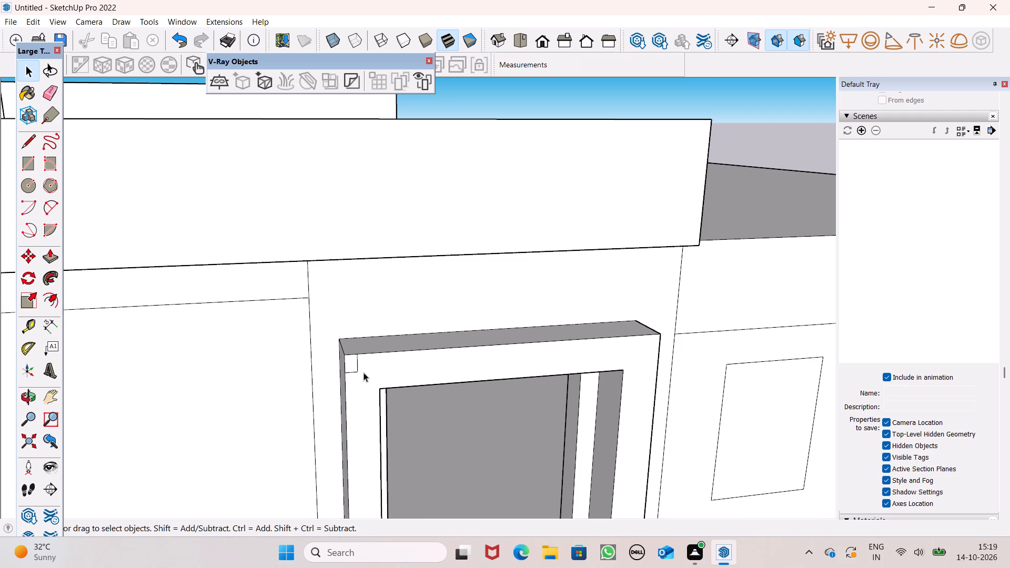
pyautogui.doubleClick(356, 364)
pyautogui.scroll(-2, 501, 303)
pyautogui.scroll(1, 498, 312)
pyautogui.click(773, 129)
pyautogui.scroll(1, 381, 368)
pyautogui.scroll(-1, 380, 368)
pyautogui.scroll(1, 380, 367)
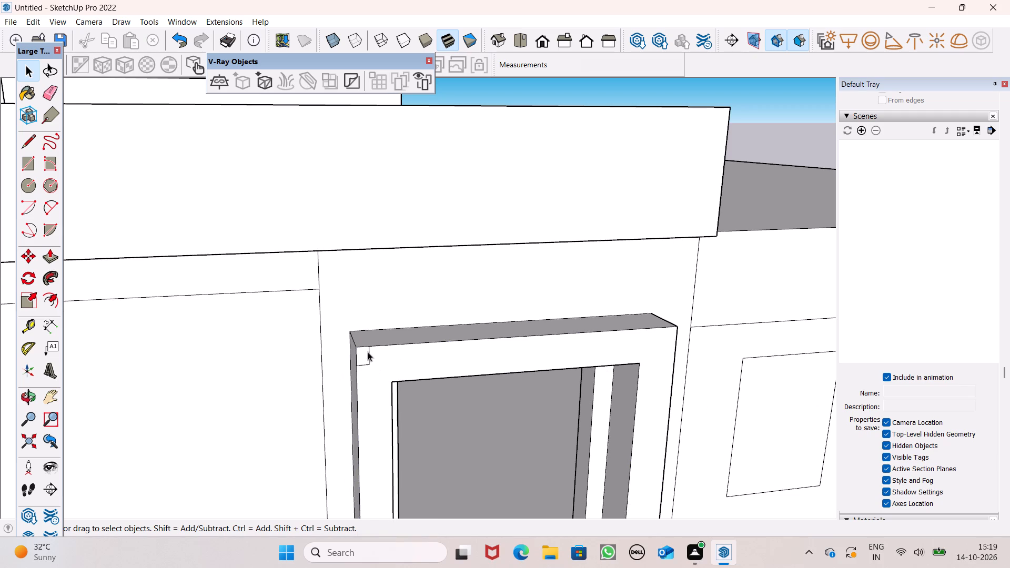
pyautogui.click(368, 351)
pyautogui.click(363, 357)
pyautogui.click(363, 356)
pyautogui.scroll(-2, 365, 373)
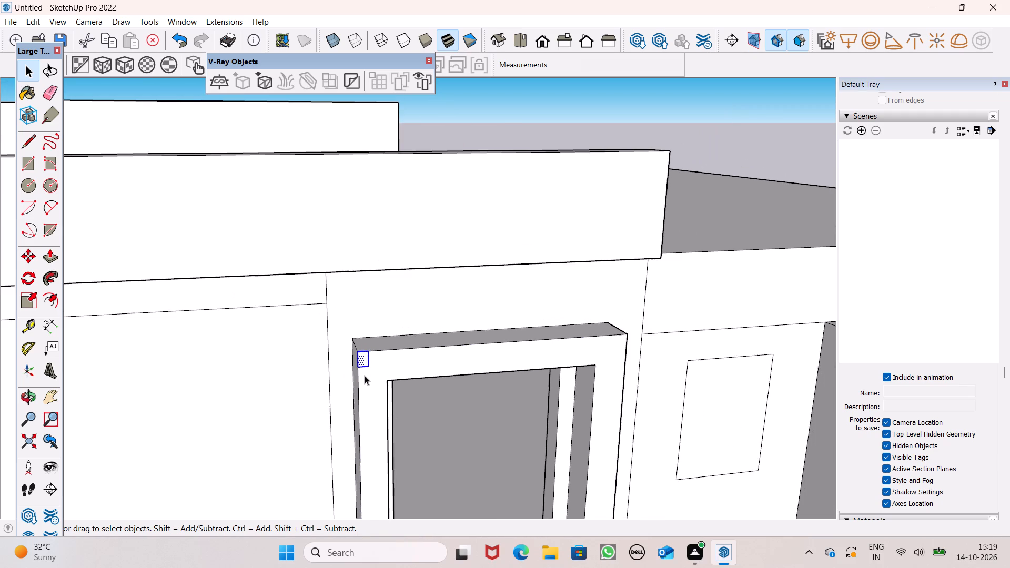
pyautogui.press('m')
pyautogui.press('Return')
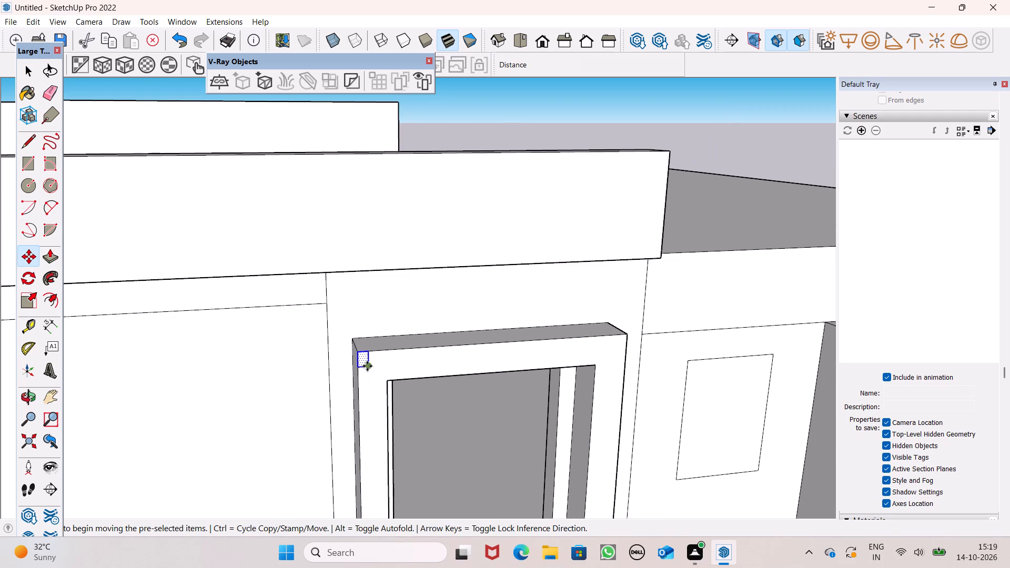
pyautogui.moveTo(367, 366); pyautogui.dragTo(392, 366)
pyautogui.hotkey('shift', '*')
pyautogui.write('10')
pyautogui.press('Return')
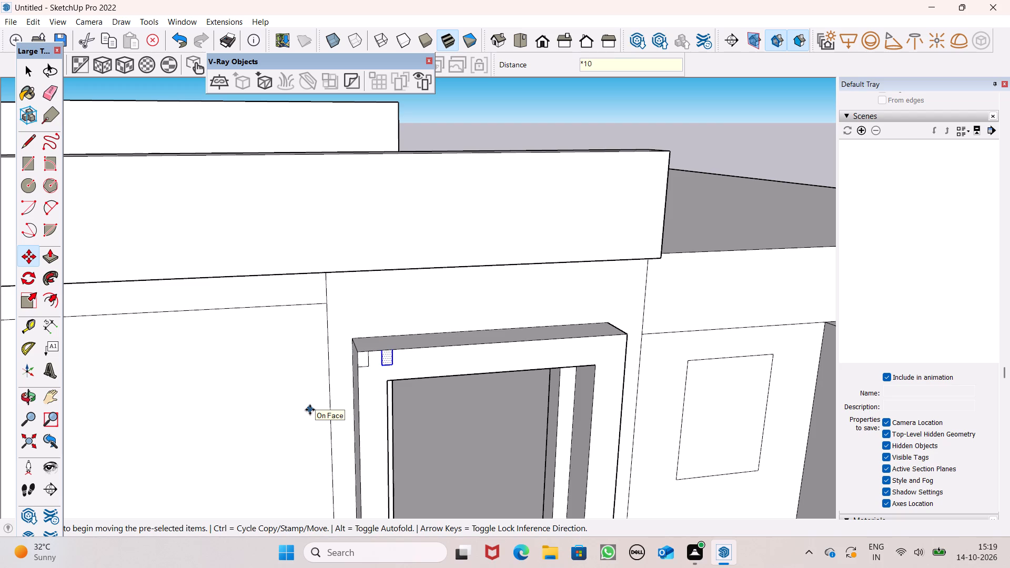
# Copy the last rectangle in the row about 8 3/16" further along, near the frame's upper-right corner.
pyautogui.scroll(4, 666, 370)
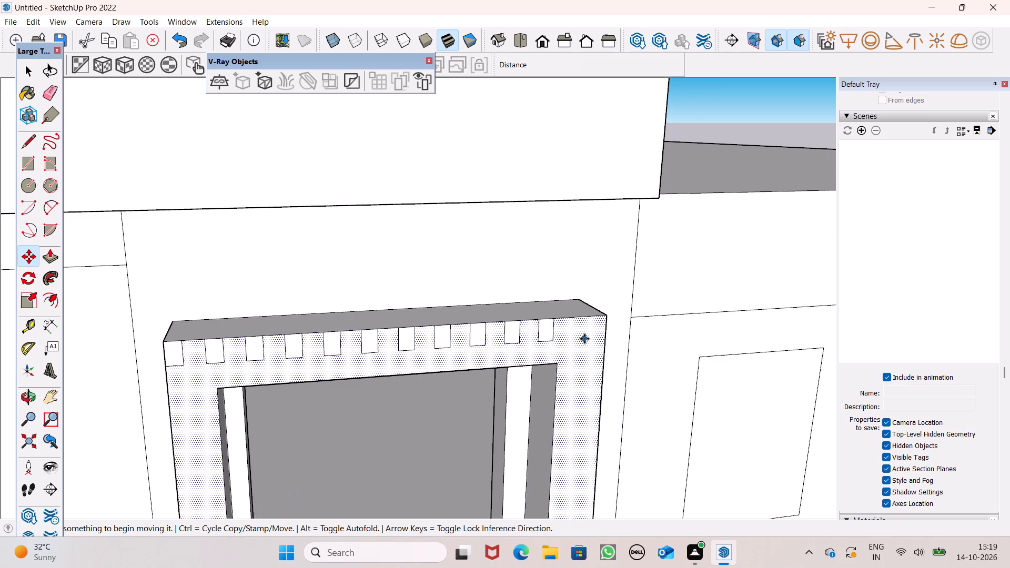
pyautogui.scroll(5, 583, 338)
pyautogui.moveTo(532, 341); pyautogui.dragTo(524, 344)
pyautogui.press('space')
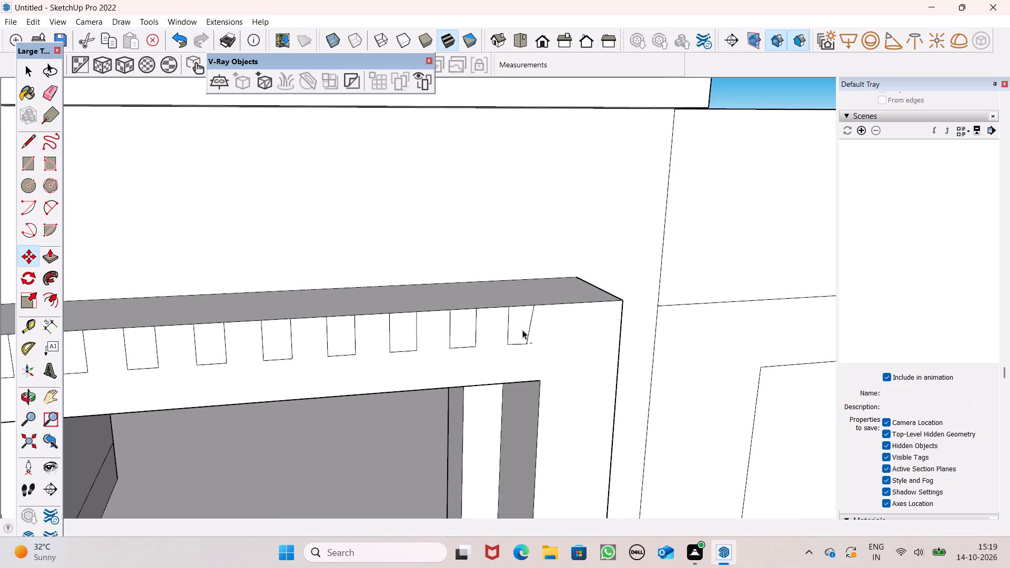
pyautogui.tripleClick(523, 330)
pyautogui.scroll(-6, 610, 302)
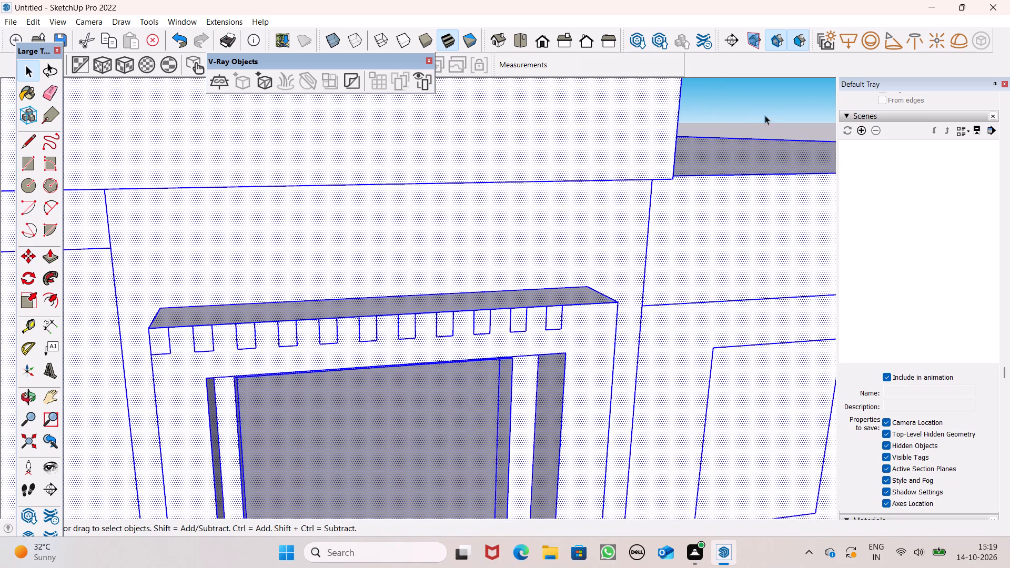
pyautogui.click(767, 108)
pyautogui.doubleClick(561, 314)
pyautogui.scroll(1, 600, 307)
pyautogui.press('m')
pyautogui.press('Return')
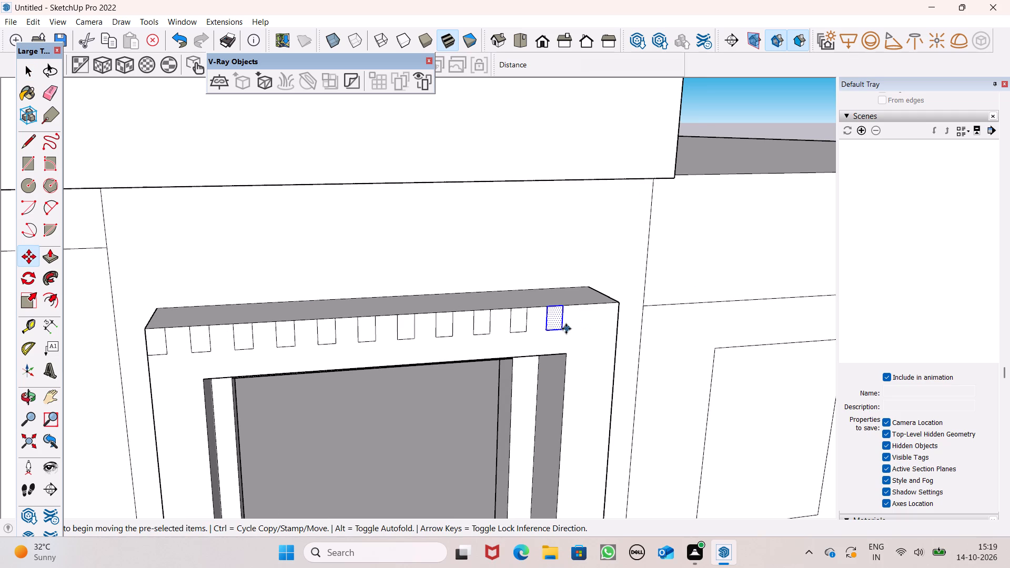
pyautogui.moveTo(562, 328); pyautogui.dragTo(589, 328)
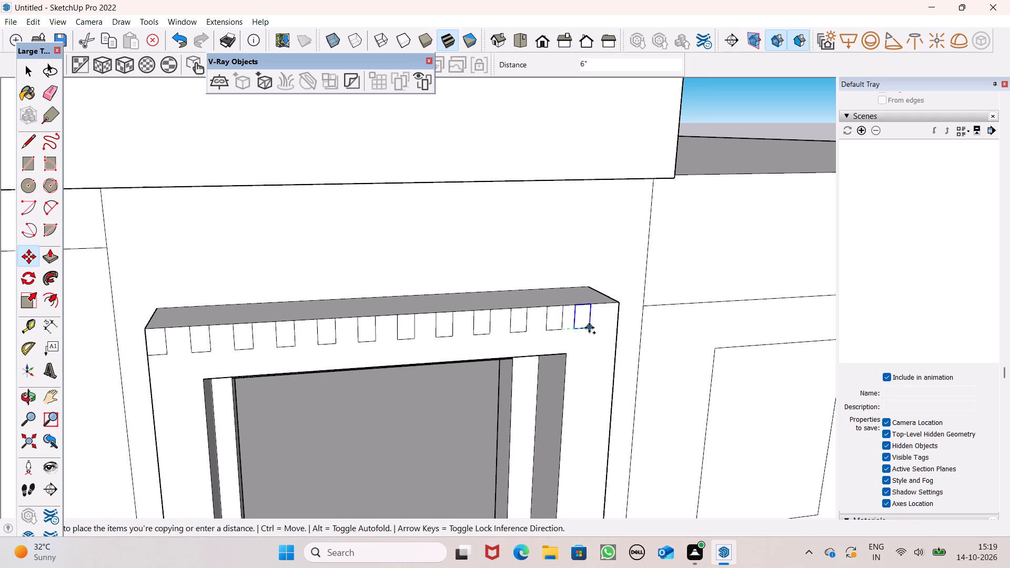
pyautogui.moveTo(589, 328); pyautogui.dragTo(599, 329)
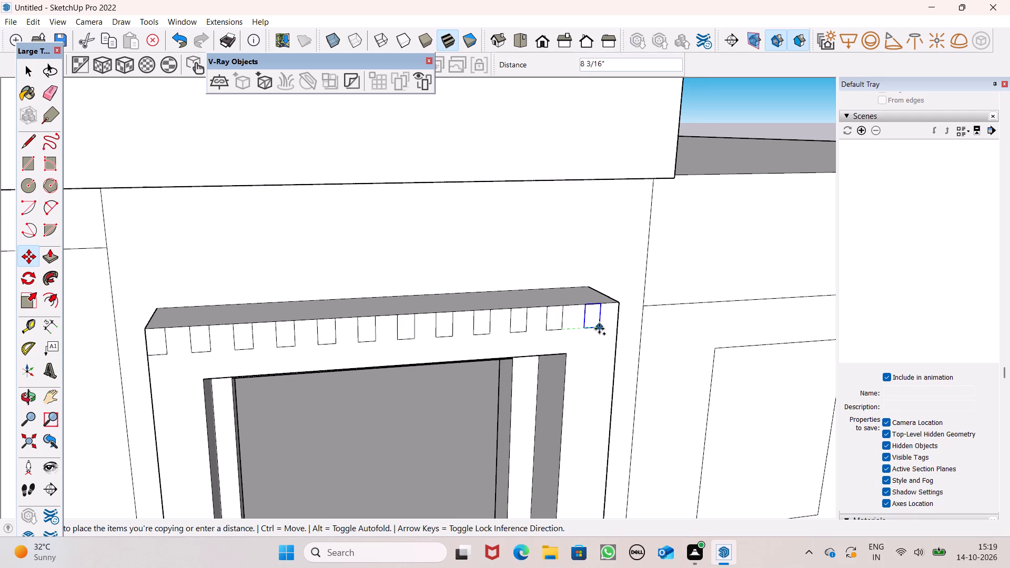
pyautogui.moveTo(599, 329); pyautogui.dragTo(601, 334)
pyautogui.scroll(2, 608, 327)
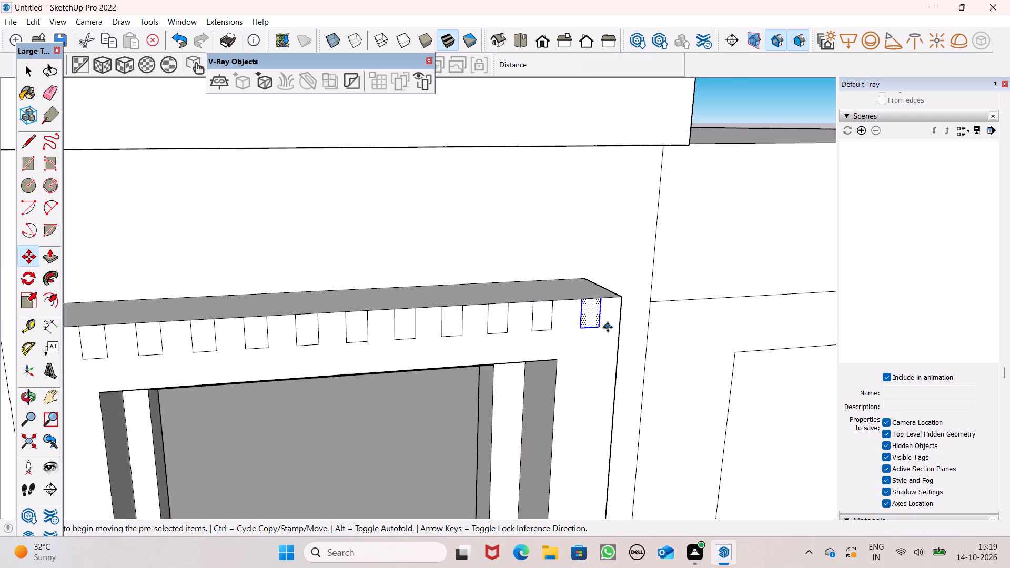
pyautogui.scroll(4, 608, 327)
pyautogui.press('space')
pyautogui.press('space')
pyautogui.scroll(-7, 725, 237)
pyautogui.scroll(-1, 663, 307)
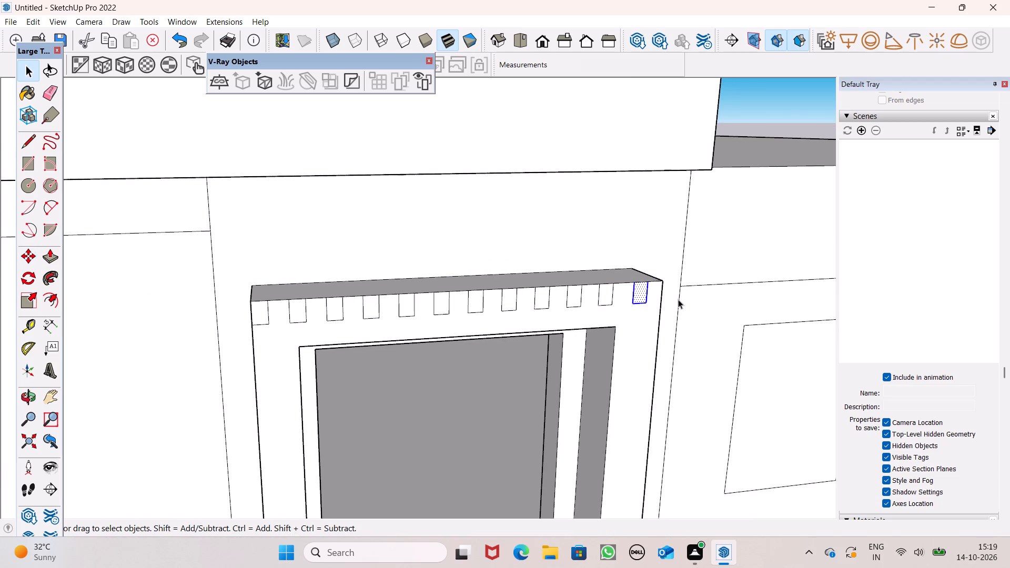
pyautogui.scroll(-2, 633, 309)
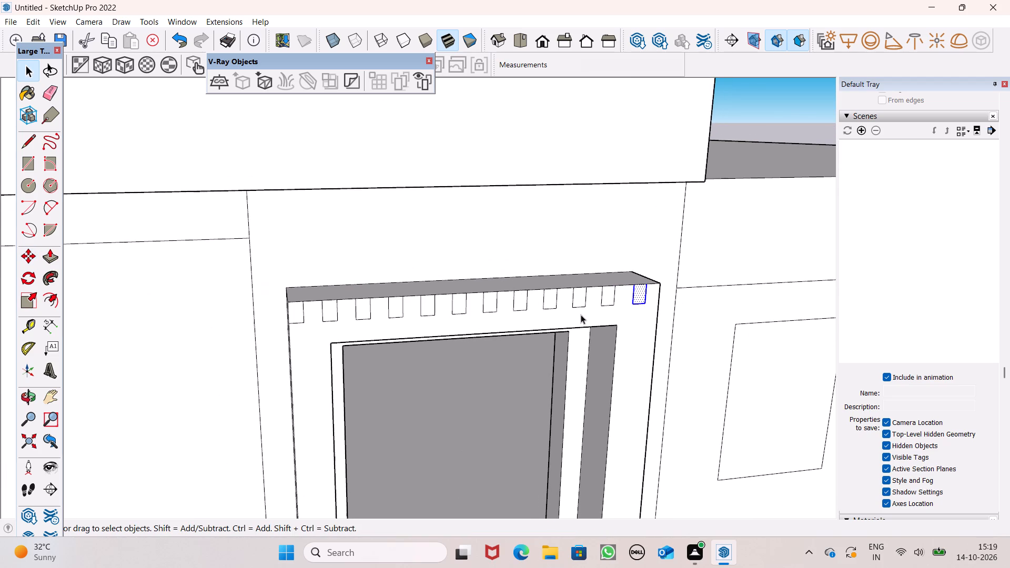
pyautogui.click(768, 111)
# Push/Pull the first two rectangles at the left end of the frame's row outward about 2 5/16".
pyautogui.scroll(-2, 581, 290)
pyautogui.scroll(-3, 526, 302)
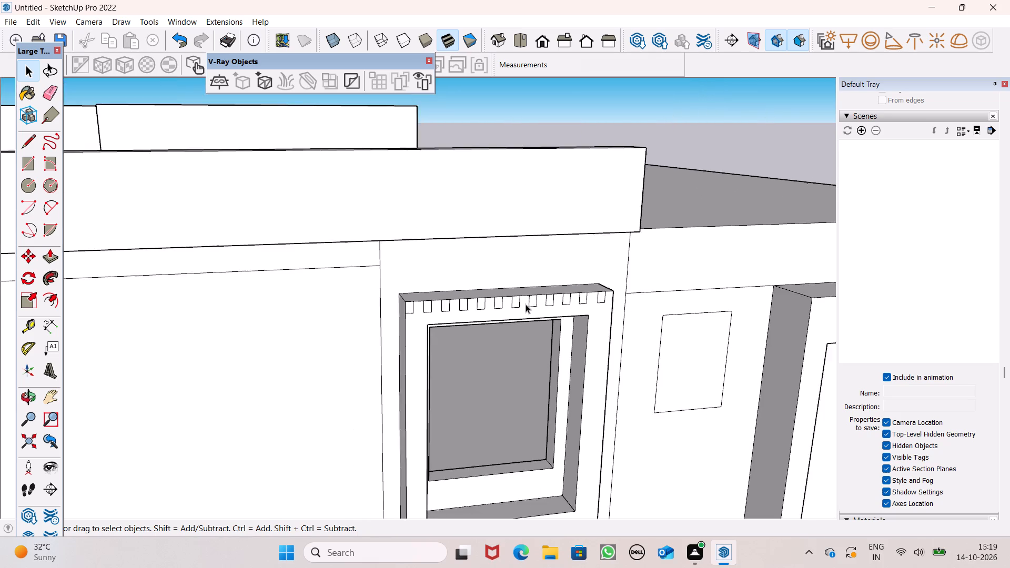
pyautogui.scroll(-1, 526, 304)
pyautogui.moveTo(528, 316); pyautogui.dragTo(540, 399, button='middle')
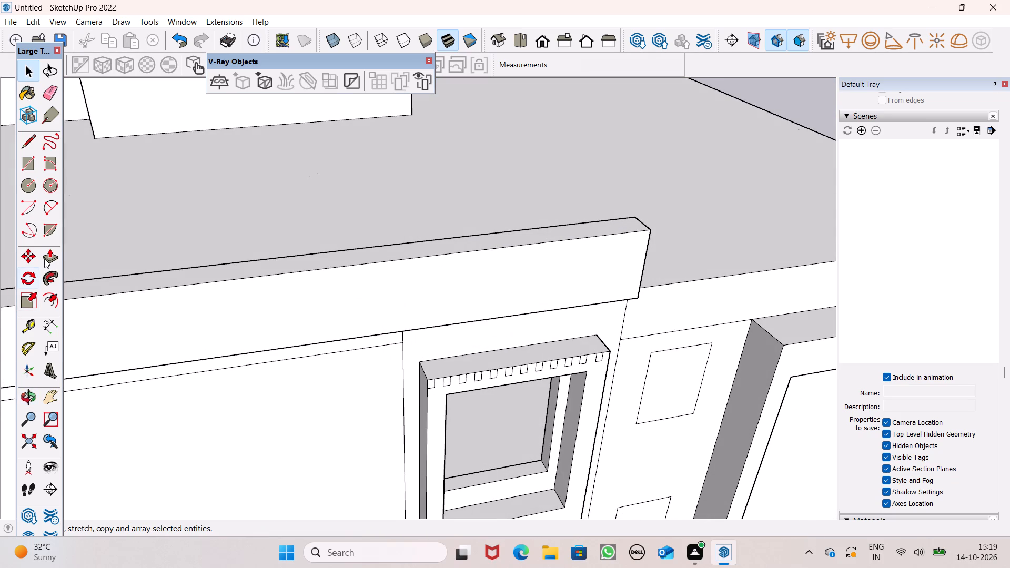
pyautogui.click(44, 259)
pyautogui.scroll(9, 435, 387)
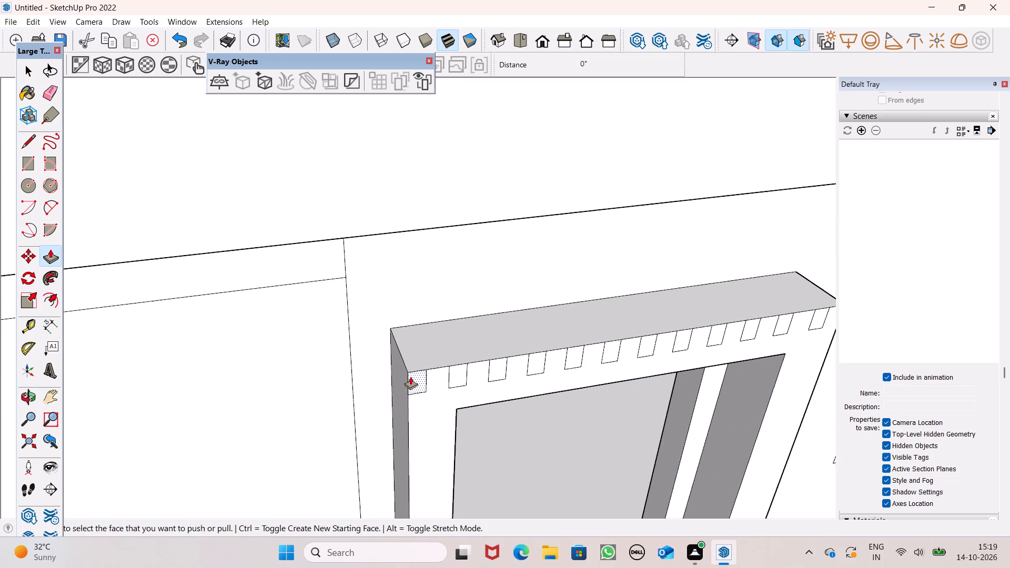
pyautogui.moveTo(415, 382); pyautogui.dragTo(418, 383)
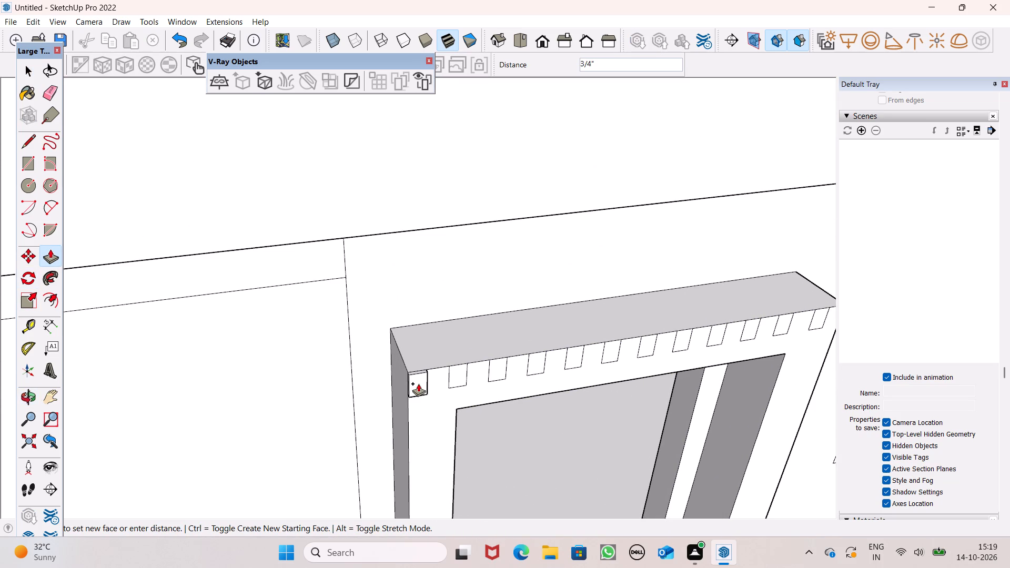
pyautogui.moveTo(418, 383); pyautogui.dragTo(420, 389)
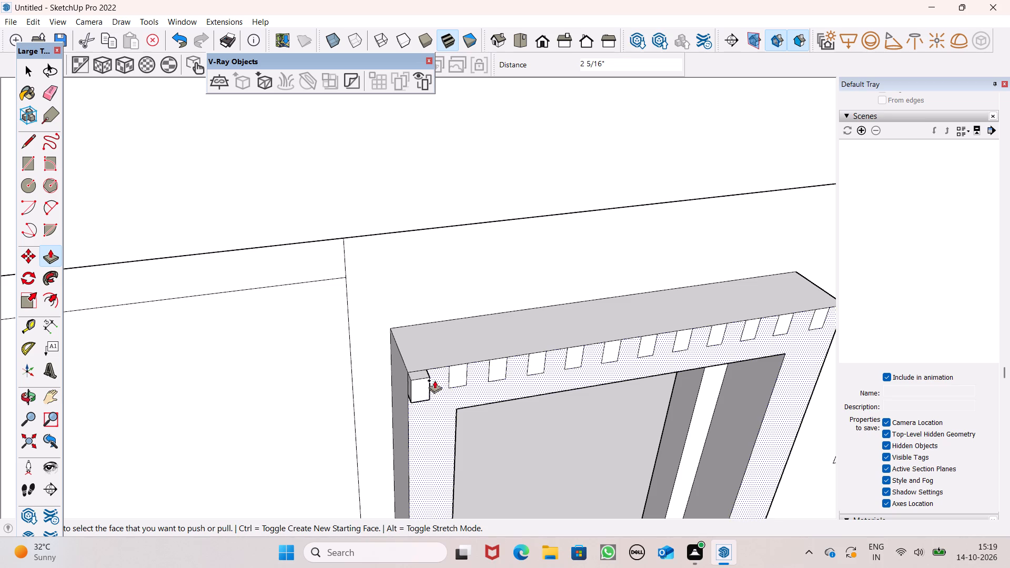
pyautogui.moveTo(452, 377); pyautogui.dragTo(450, 389)
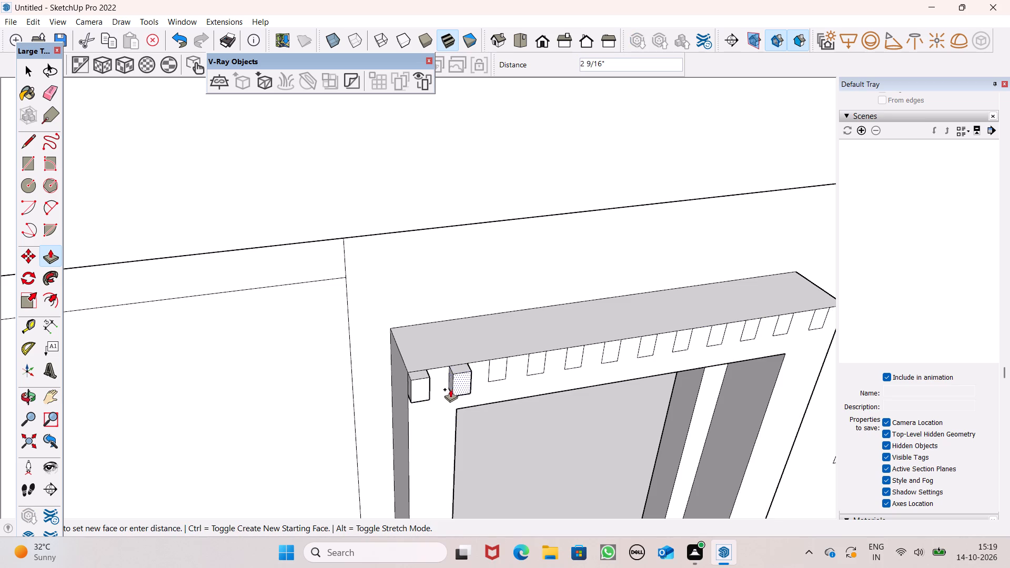
pyautogui.moveTo(450, 389); pyautogui.dragTo(423, 394)
# Push/Pull the third to sixth rectangles of the row outward 2 5/16", level with the first blocks.
pyautogui.scroll(1, 444, 400)
pyautogui.moveTo(446, 390); pyautogui.dragTo(419, 221, button='middle')
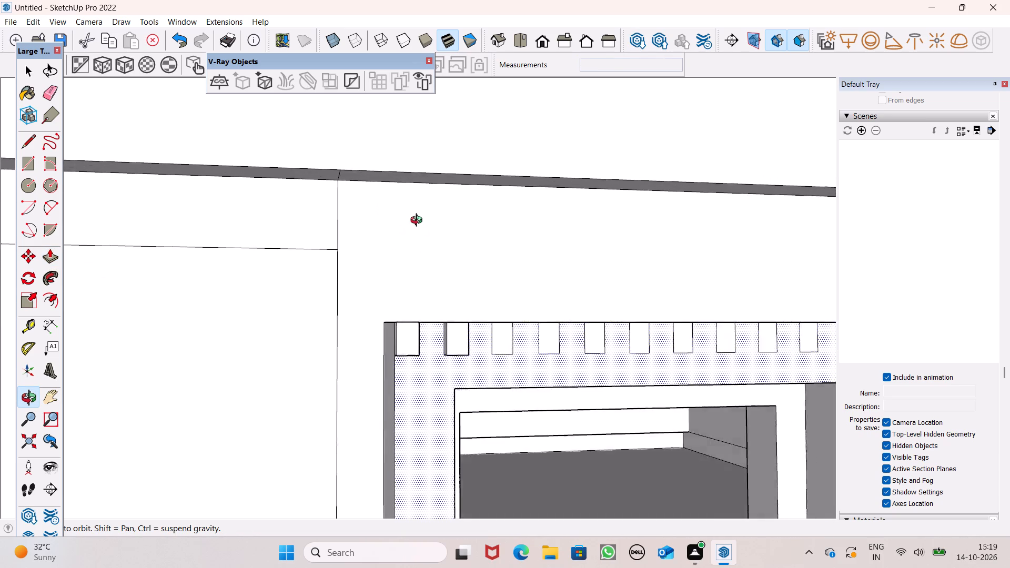
pyautogui.moveTo(419, 221); pyautogui.dragTo(447, 468, button='middle')
pyautogui.scroll(2, 507, 374)
pyautogui.scroll(-1, 507, 374)
pyautogui.scroll(1, 507, 374)
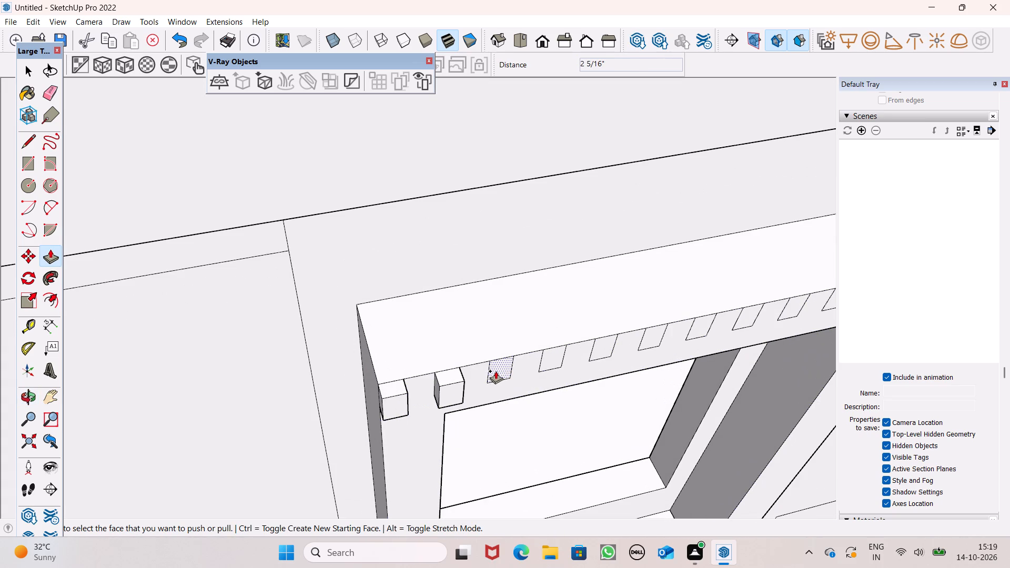
pyautogui.moveTo(498, 370); pyautogui.dragTo(455, 393)
pyautogui.scroll(-1, 448, 349)
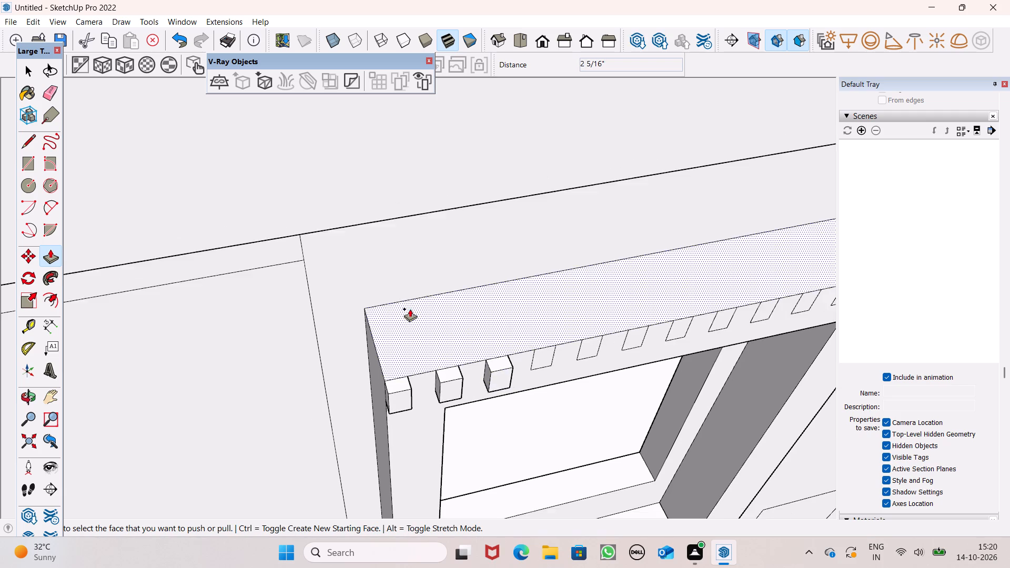
pyautogui.scroll(-8, 409, 302)
pyautogui.scroll(1, 434, 297)
pyautogui.scroll(5, 513, 332)
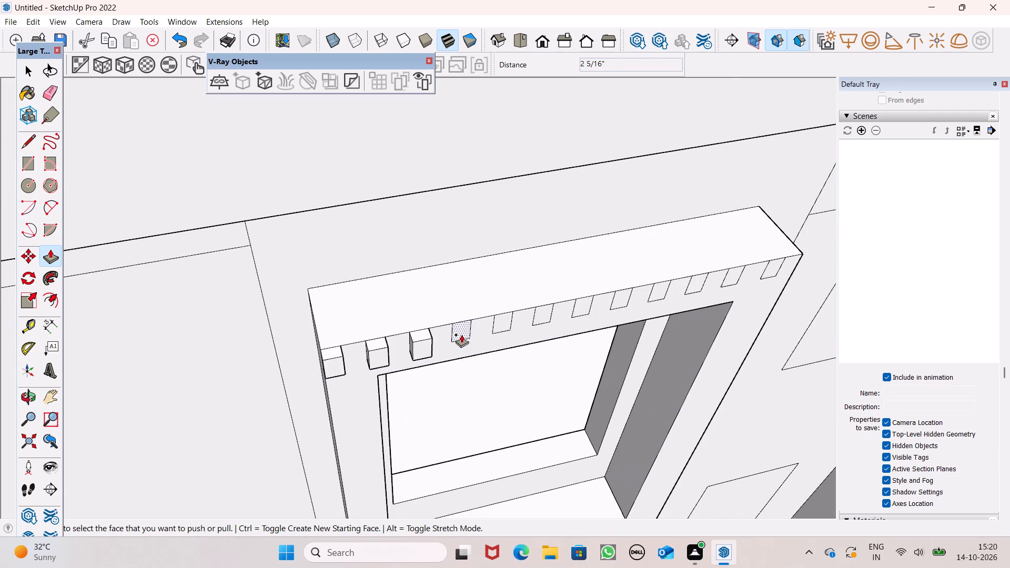
pyautogui.moveTo(463, 332); pyautogui.dragTo(431, 347)
pyautogui.moveTo(499, 325); pyautogui.dragTo(475, 340)
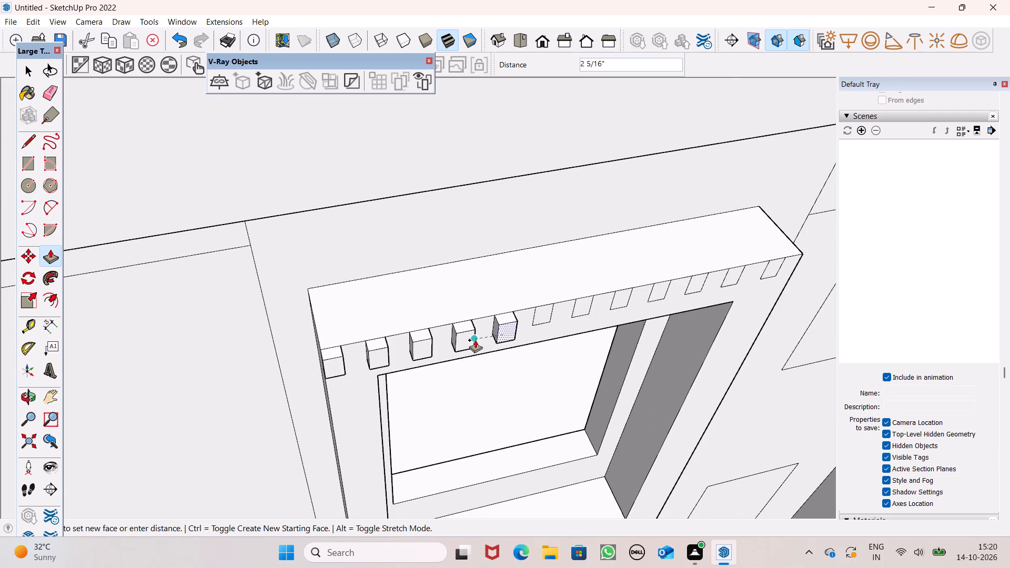
pyautogui.moveTo(475, 340); pyautogui.dragTo(477, 340)
pyautogui.moveTo(544, 317); pyautogui.dragTo(503, 333)
# Push/Pull the seventh to tenth rectangles of the row outward 2 5/16", level with the neighbouring blocks.
pyautogui.scroll(-3, 518, 316)
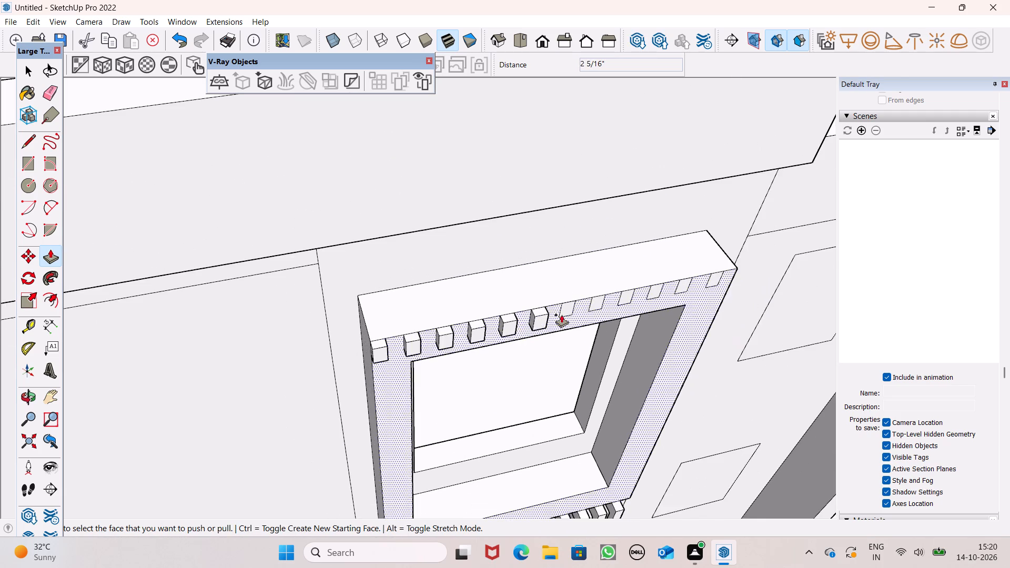
pyautogui.scroll(3, 567, 313)
pyautogui.moveTo(570, 307); pyautogui.dragTo(536, 327)
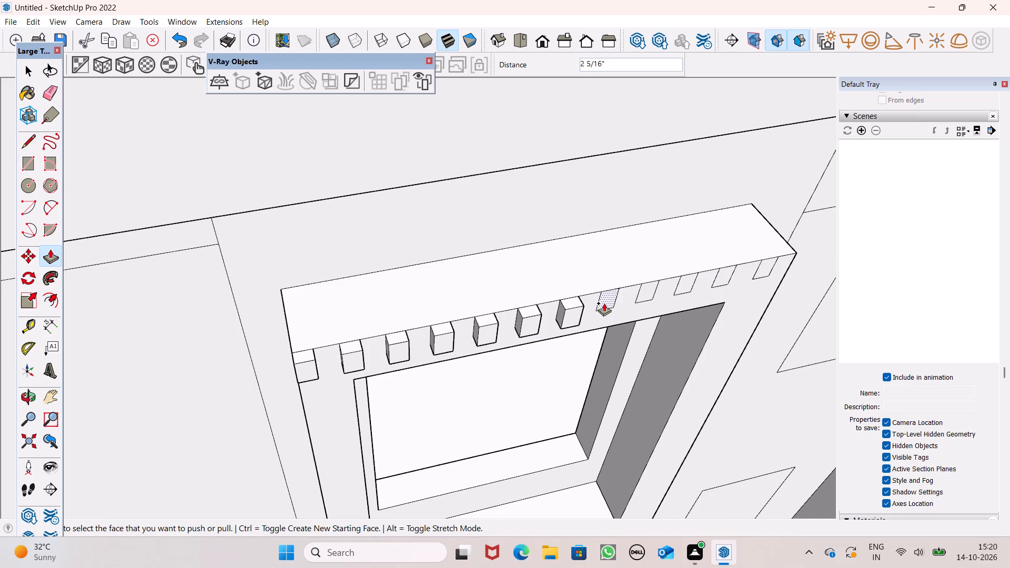
pyautogui.moveTo(604, 303); pyautogui.dragTo(569, 316)
pyautogui.moveTo(649, 291); pyautogui.dragTo(611, 311)
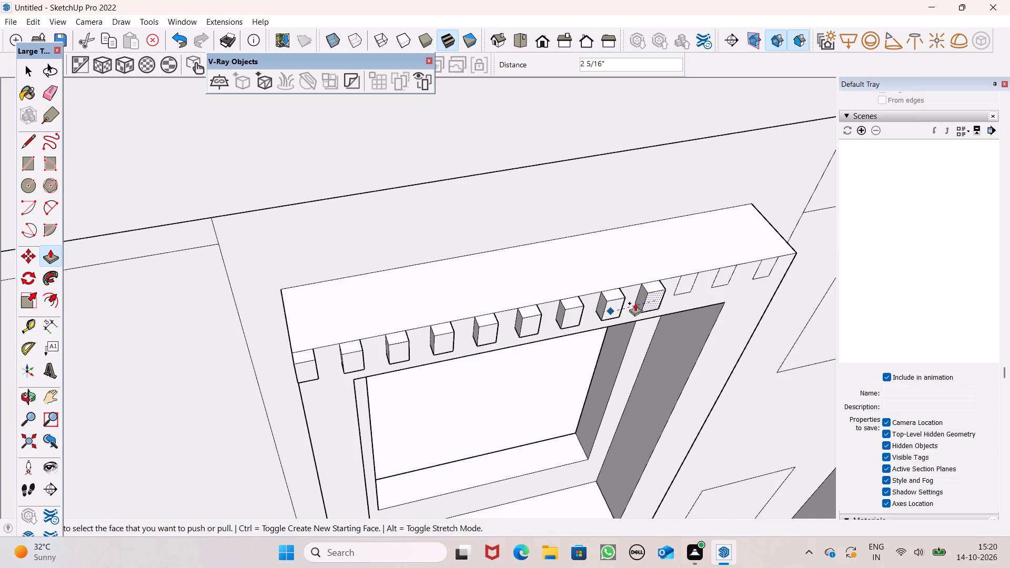
pyautogui.moveTo(680, 290); pyautogui.dragTo(653, 306)
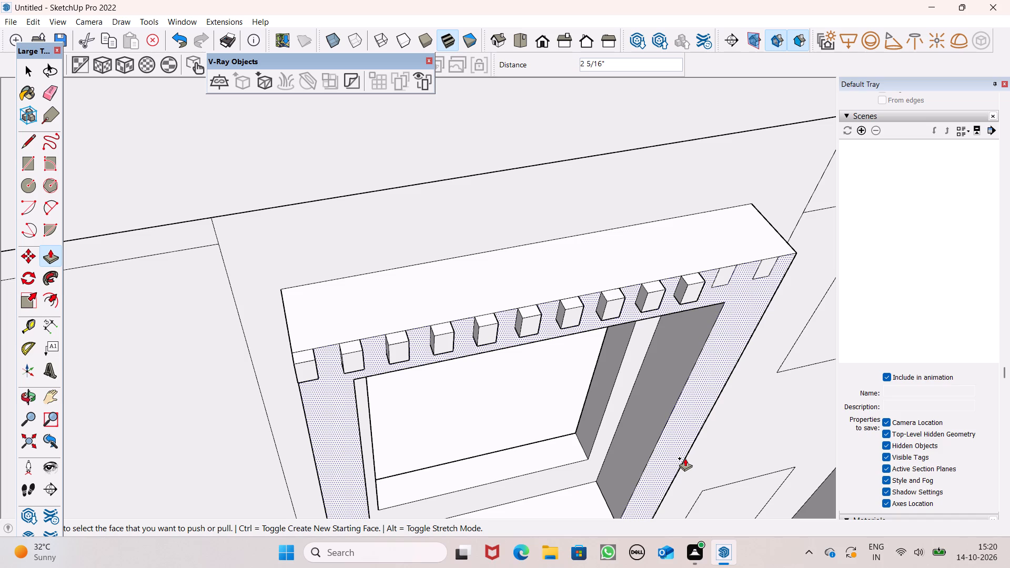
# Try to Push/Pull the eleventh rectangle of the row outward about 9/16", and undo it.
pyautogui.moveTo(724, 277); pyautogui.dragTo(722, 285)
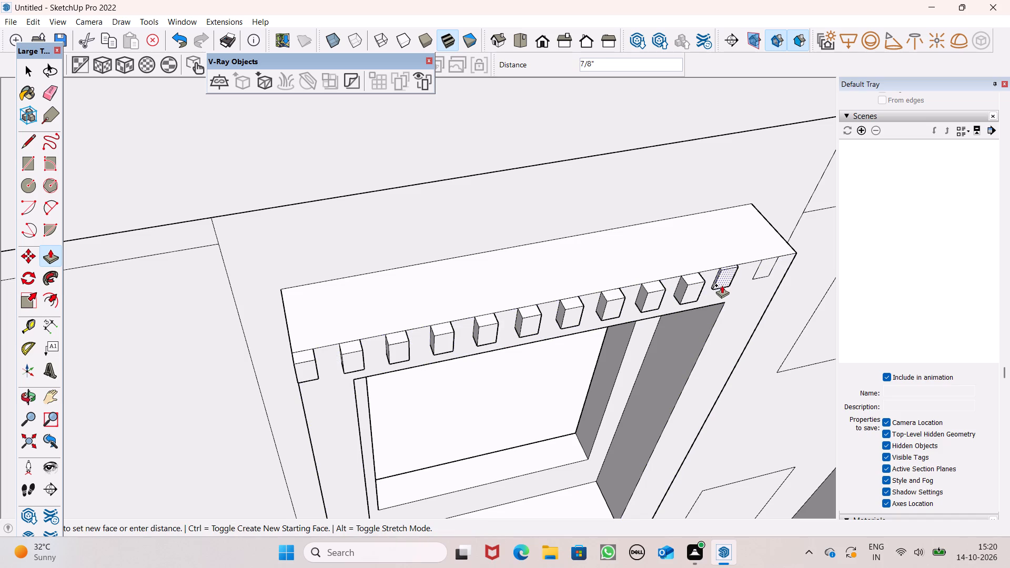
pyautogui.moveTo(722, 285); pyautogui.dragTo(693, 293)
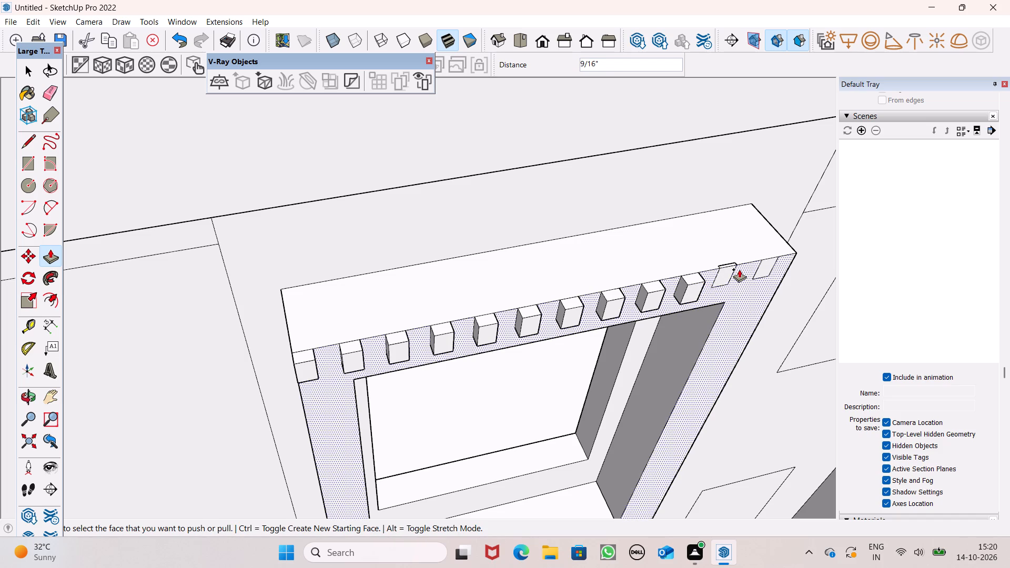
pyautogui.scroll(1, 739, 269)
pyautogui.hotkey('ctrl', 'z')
# Push/Pull the eleventh rectangle of the row outward, level with the neighbouring tenth block.
pyautogui.moveTo(725, 276); pyautogui.dragTo(696, 303)
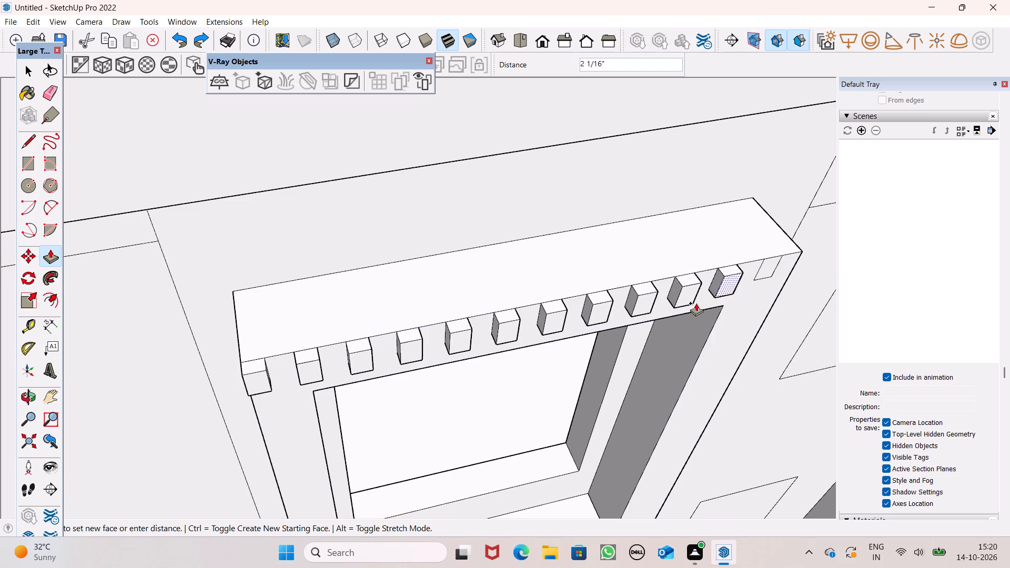
pyautogui.moveTo(696, 303); pyautogui.dragTo(684, 301)
pyautogui.click(683, 300)
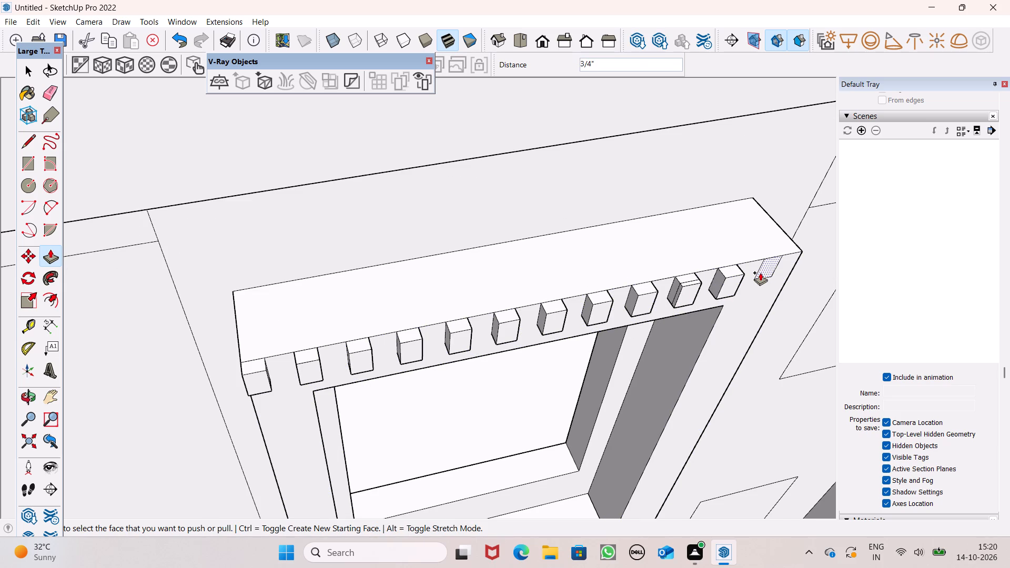
pyautogui.hotkey('ctrl', 'z')
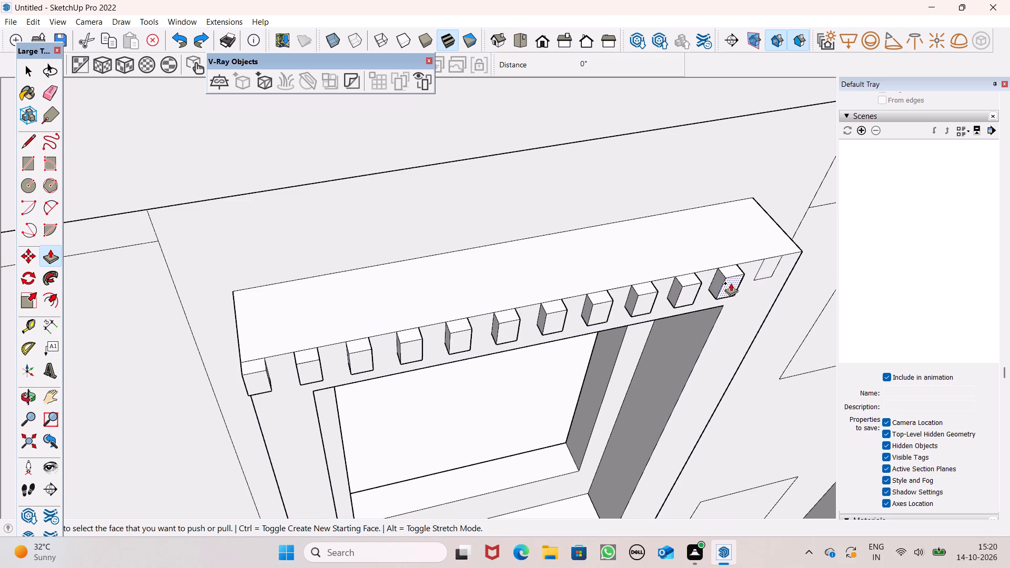
# Push/Pull the twelfth and last rectangle of the row outward 2 5/16", level with the neighbouring block.
pyautogui.scroll(2, 763, 272)
pyautogui.moveTo(769, 271); pyautogui.dragTo(726, 288)
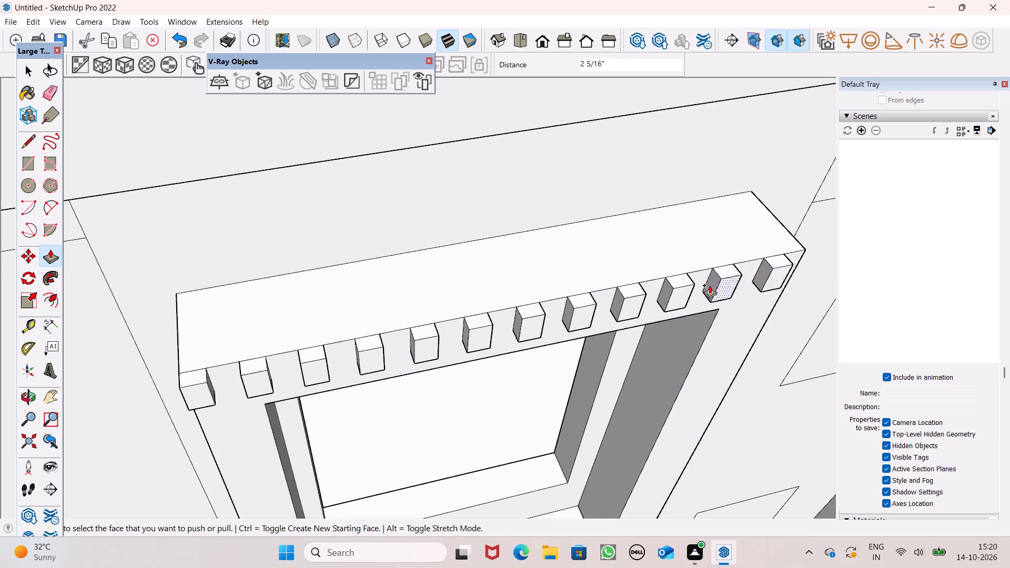
# Push/Pull the top face of the first block, at the row's outer end with the full row beside it, upward 4' 6 5/8".
pyautogui.scroll(-5, 668, 275)
pyautogui.scroll(-1, 644, 309)
pyautogui.scroll(-1, 388, 367)
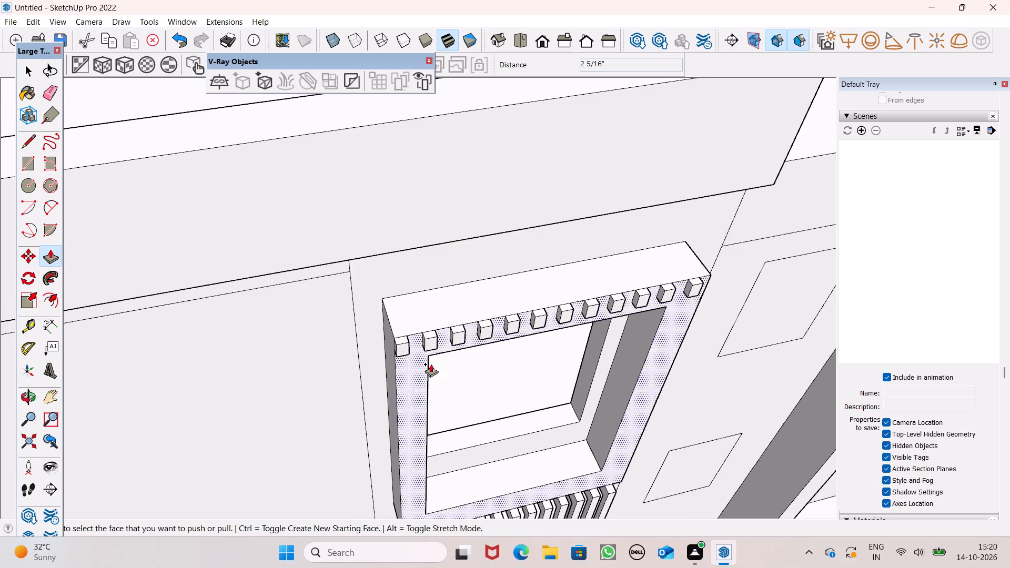
pyautogui.scroll(-1, 431, 365)
pyautogui.moveTo(440, 373); pyautogui.dragTo(499, 433, button='middle')
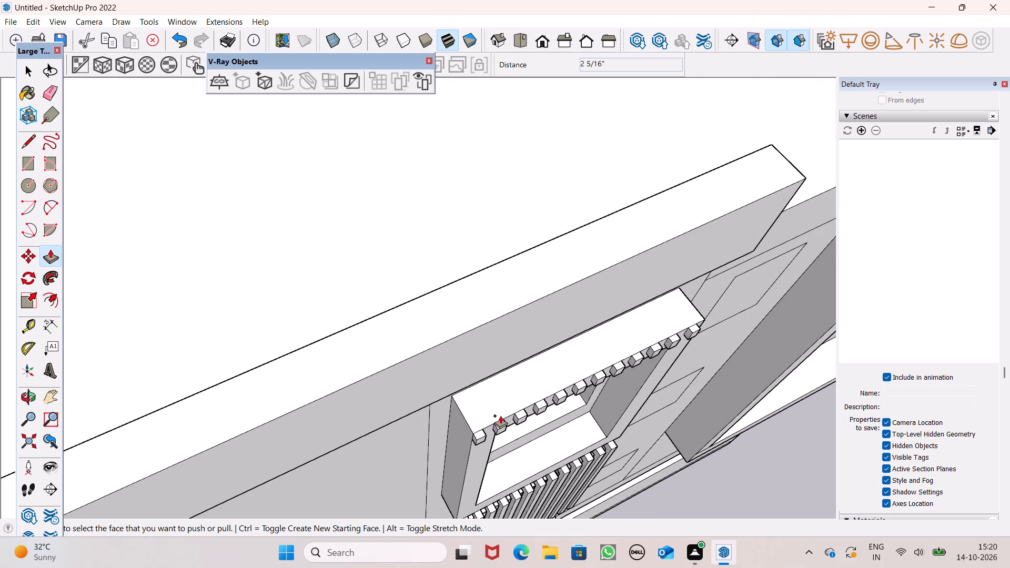
pyautogui.scroll(3, 503, 410)
pyautogui.scroll(-1, 493, 430)
pyautogui.scroll(1, 492, 433)
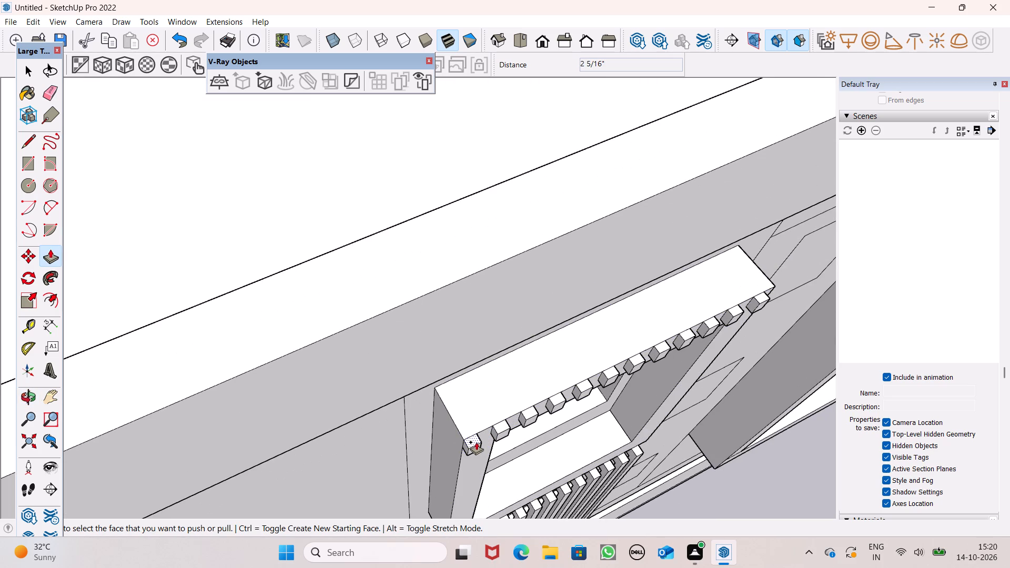
pyautogui.moveTo(476, 439); pyautogui.dragTo(473, 388)
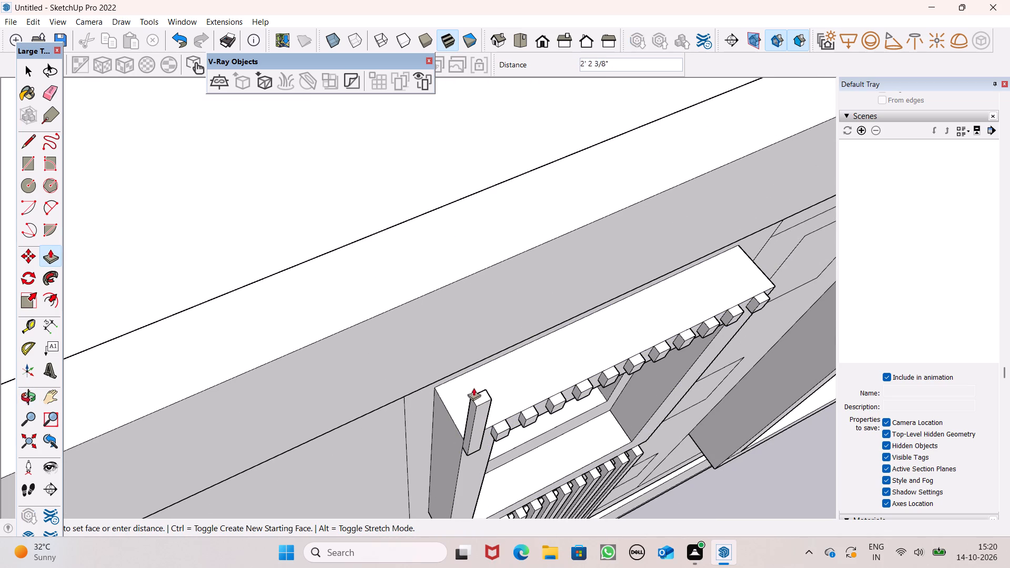
pyautogui.moveTo(473, 388); pyautogui.dragTo(464, 321)
# Push/Pull the top face of the second block upward 4' 6 5/8", level with the first bar's top.
pyautogui.scroll(-2, 506, 352)
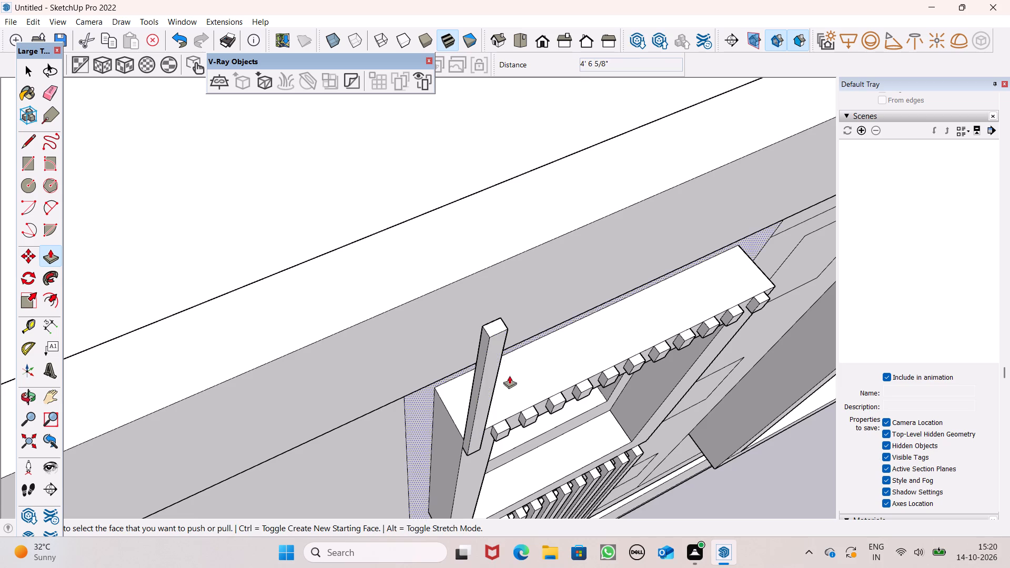
pyautogui.moveTo(511, 379); pyautogui.dragTo(585, 275, button='middle')
pyautogui.scroll(1, 563, 304)
pyautogui.scroll(-8, 578, 301)
pyautogui.moveTo(585, 306); pyautogui.dragTo(559, 214, button='middle')
pyautogui.scroll(3, 558, 119)
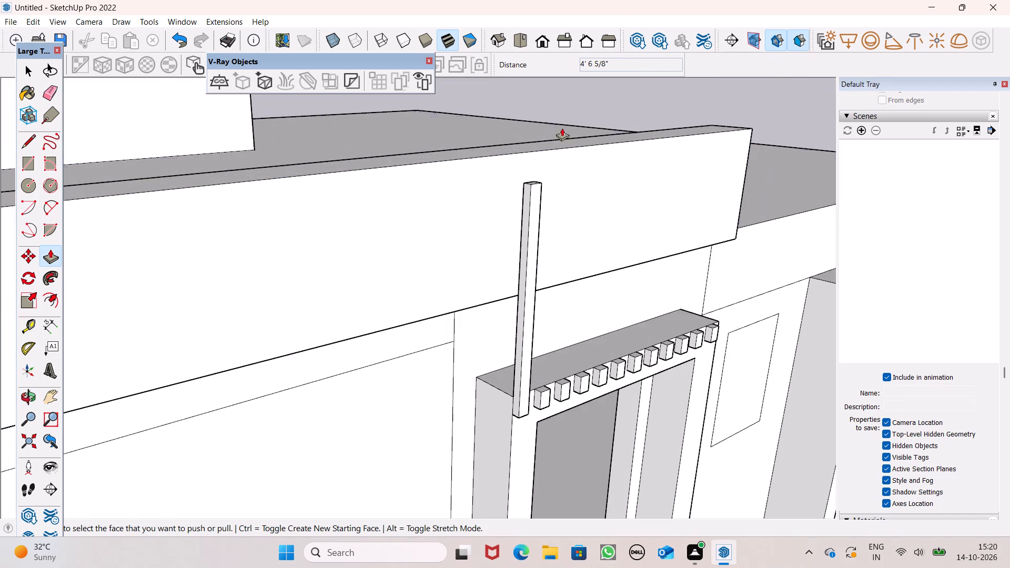
pyautogui.scroll(-3, 564, 149)
pyautogui.moveTo(568, 255); pyautogui.dragTo(236, 324, button='middle')
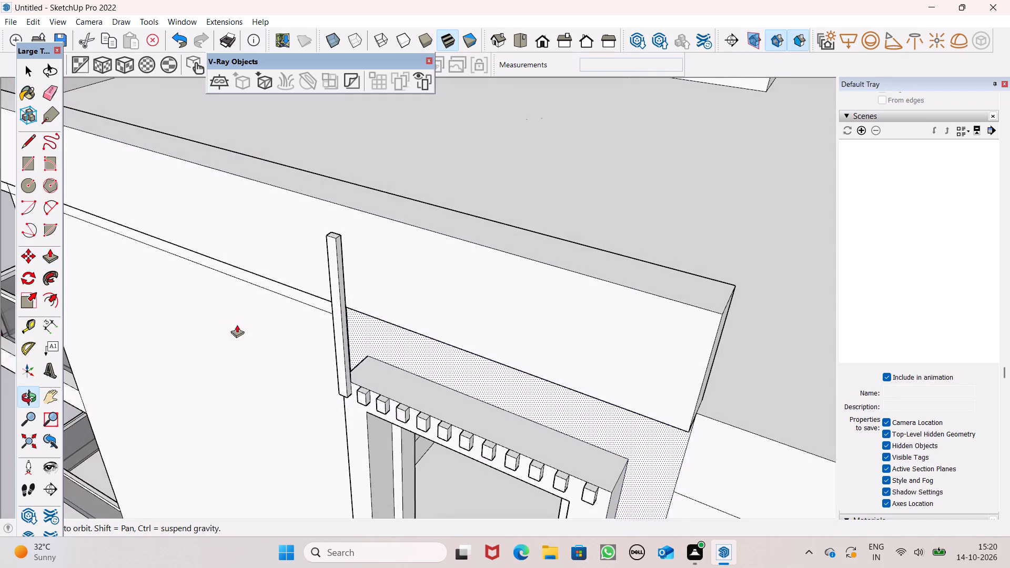
pyautogui.scroll(4, 385, 396)
pyautogui.moveTo(352, 387); pyautogui.dragTo(351, 313)
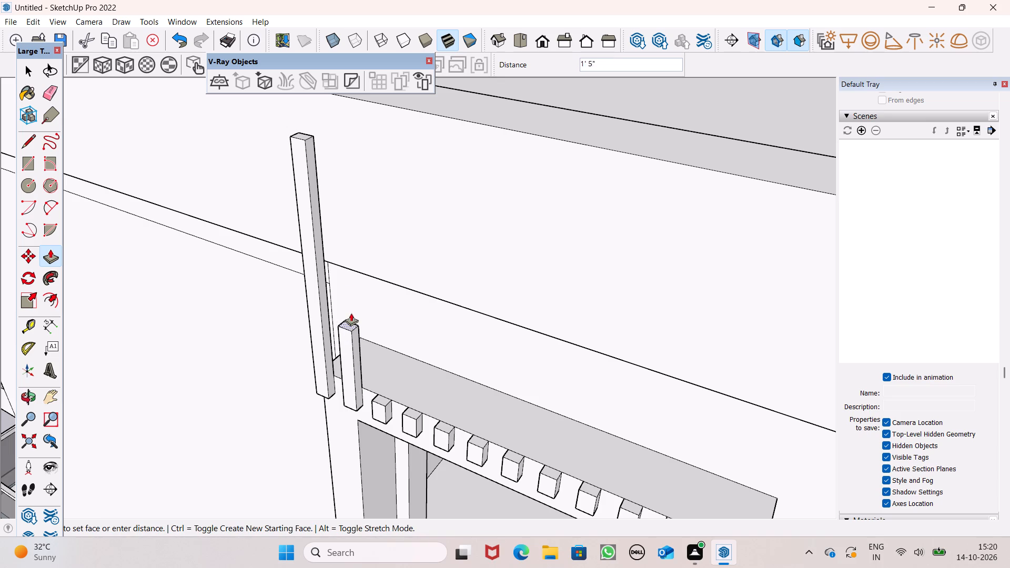
pyautogui.moveTo(351, 313); pyautogui.dragTo(300, 137)
# Push/Pull the top faces of the third and fifth blocks upward 4' 6 5/8", and the fourth block's upward about 4' 6 1/16".
pyautogui.scroll(-5, 375, 246)
pyautogui.scroll(1, 417, 353)
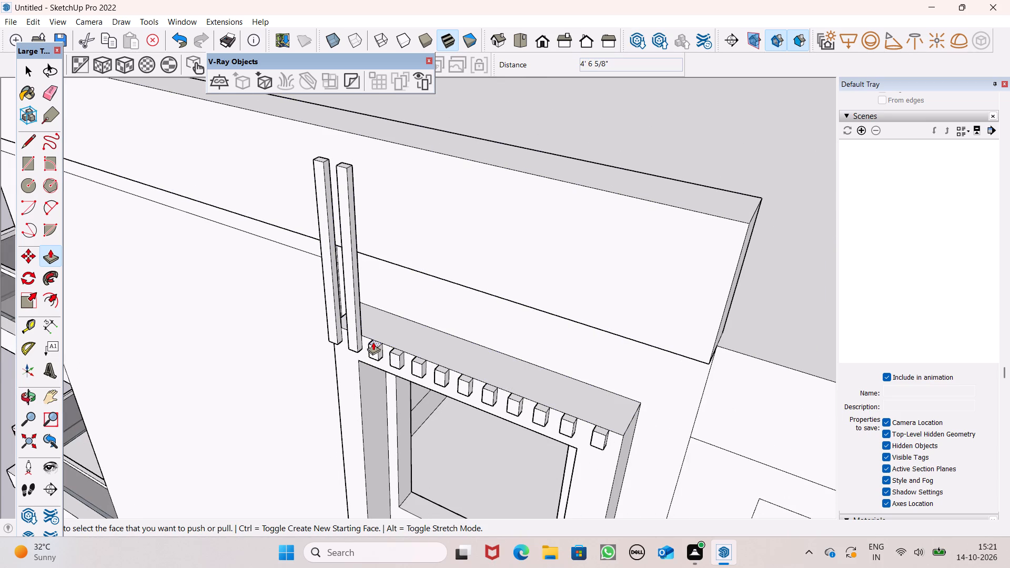
pyautogui.moveTo(373, 342); pyautogui.dragTo(342, 169)
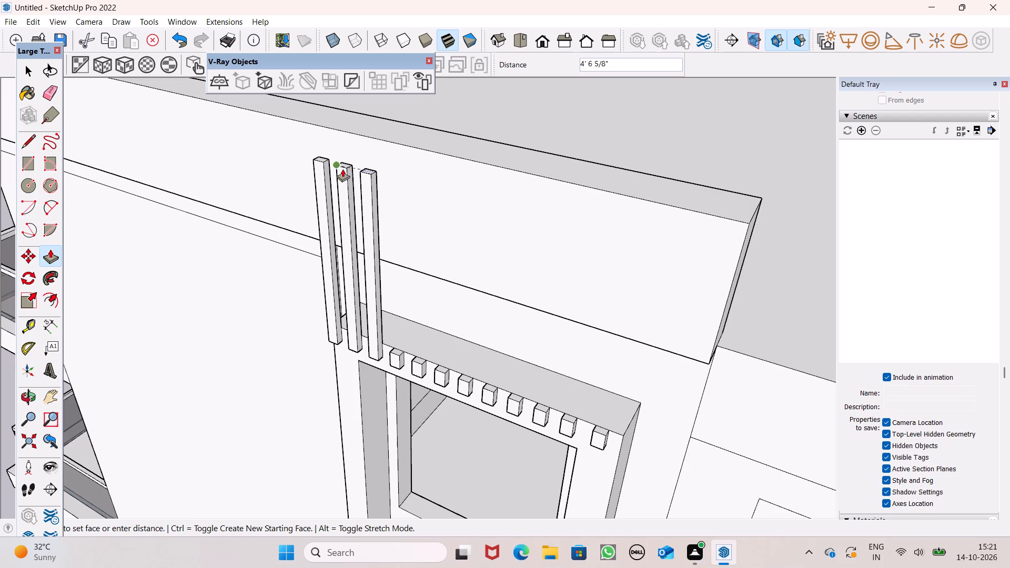
pyautogui.moveTo(342, 169); pyautogui.dragTo(345, 168)
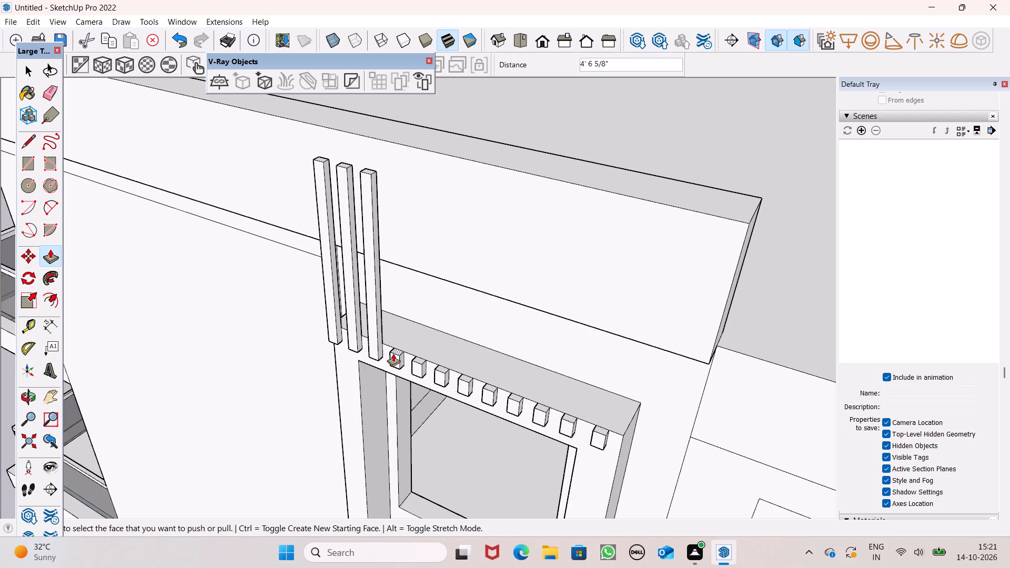
pyautogui.moveTo(393, 353); pyautogui.dragTo(366, 182)
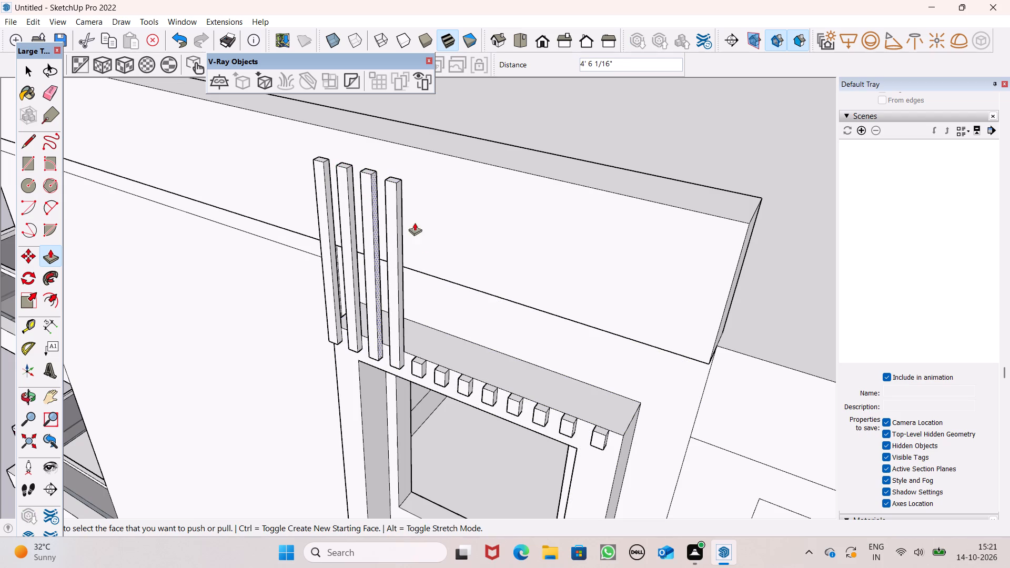
pyautogui.moveTo(420, 361); pyautogui.dragTo(395, 207)
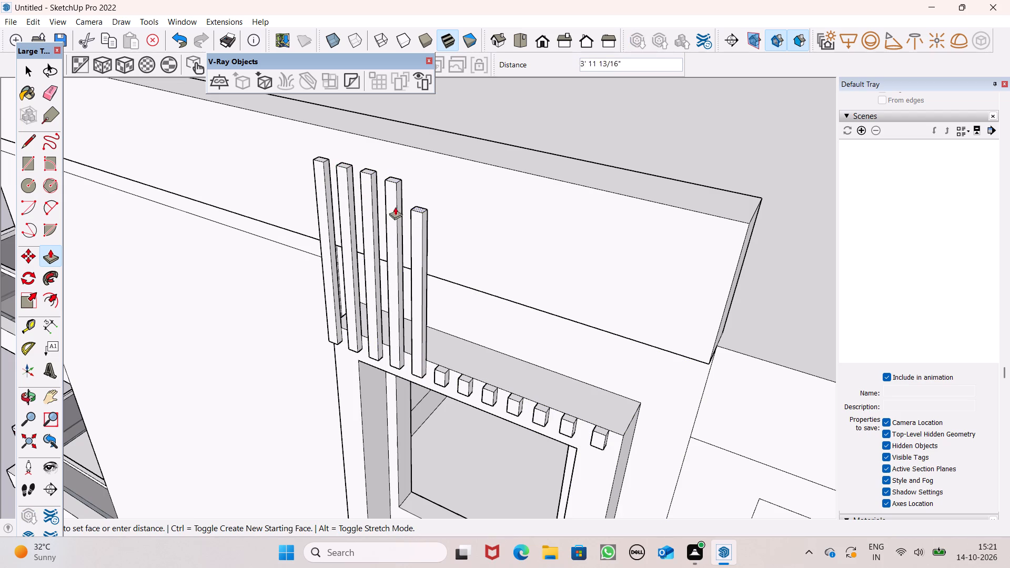
pyautogui.moveTo(395, 207); pyautogui.dragTo(366, 177)
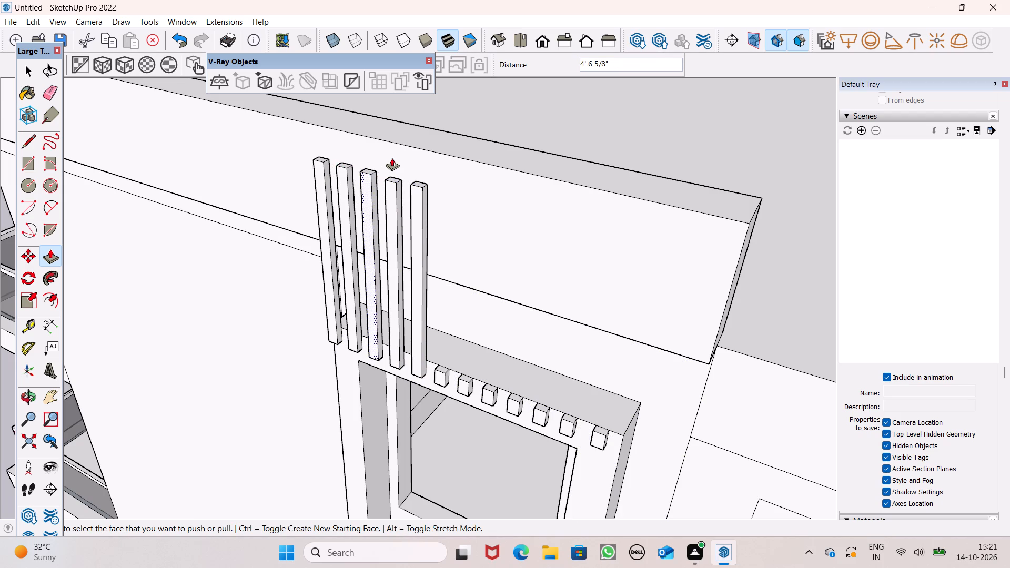
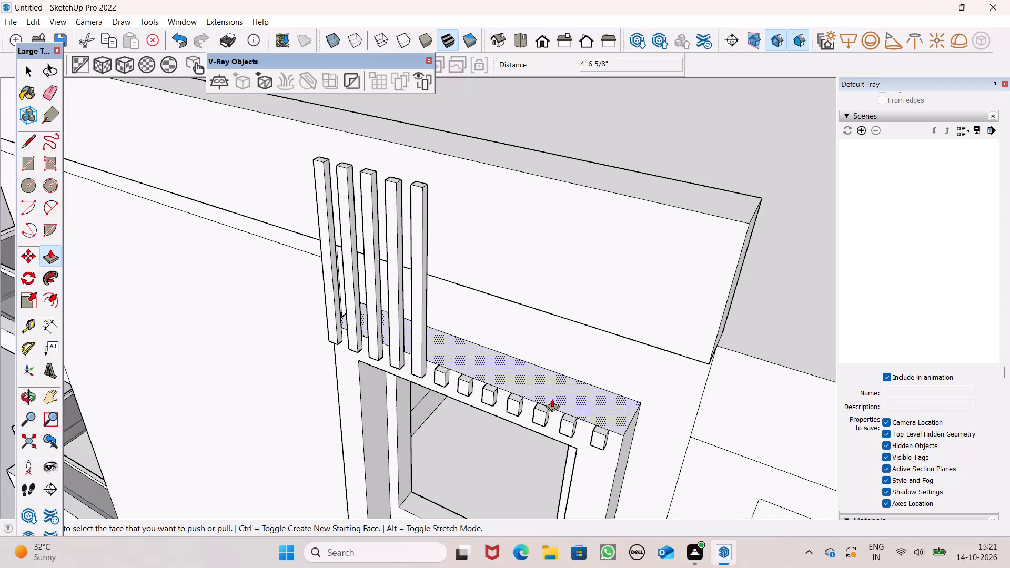
# Push/Pull the top face of the fourth tall slat above the window 9/16" to align it with the third slat.
pyautogui.scroll(-2, 481, 403)
pyautogui.moveTo(475, 434); pyautogui.dragTo(579, 473, button='middle')
pyautogui.scroll(1, 586, 458)
pyautogui.scroll(2, 725, 341)
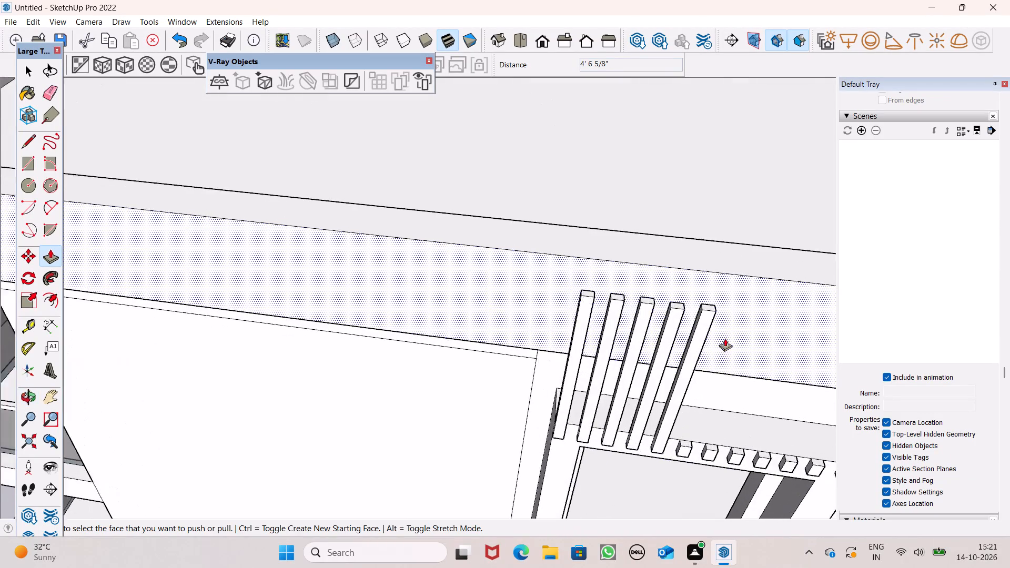
pyautogui.scroll(1, 725, 338)
pyautogui.moveTo(725, 343); pyautogui.dragTo(725, 211, button='middle')
pyautogui.scroll(6, 671, 192)
pyautogui.moveTo(650, 266); pyautogui.dragTo(660, 359, button='middle')
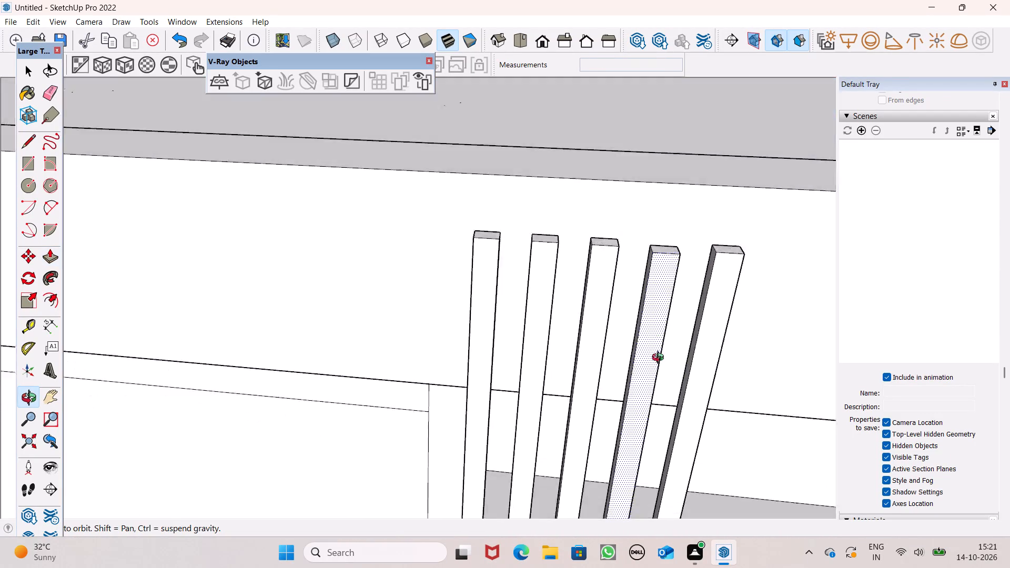
pyautogui.moveTo(660, 359); pyautogui.dragTo(648, 439, button='middle')
pyautogui.scroll(5, 673, 334)
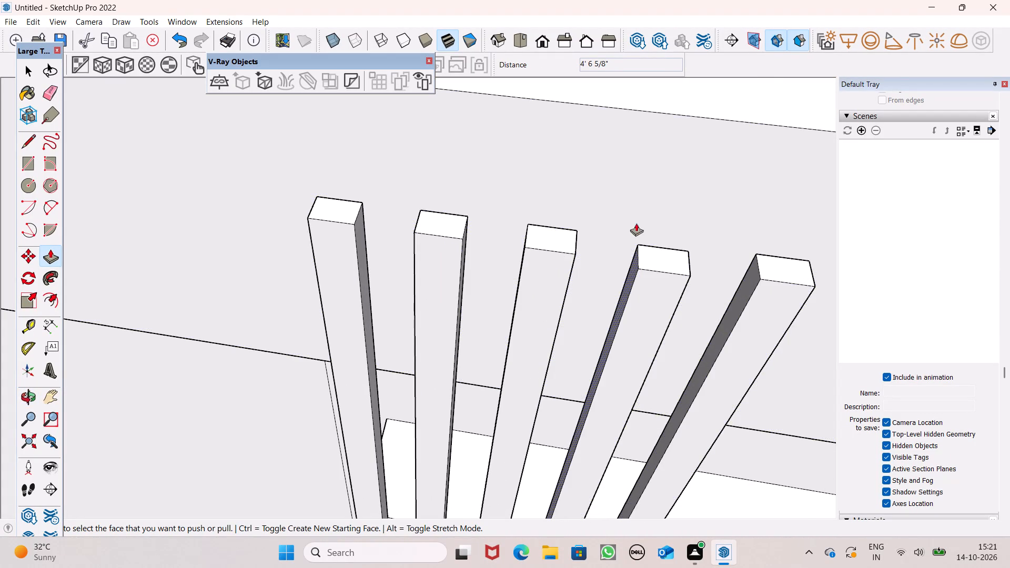
pyautogui.moveTo(643, 277); pyautogui.dragTo(642, 357, button='middle')
pyautogui.scroll(3, 647, 290)
pyautogui.moveTo(648, 304); pyautogui.dragTo(561, 276)
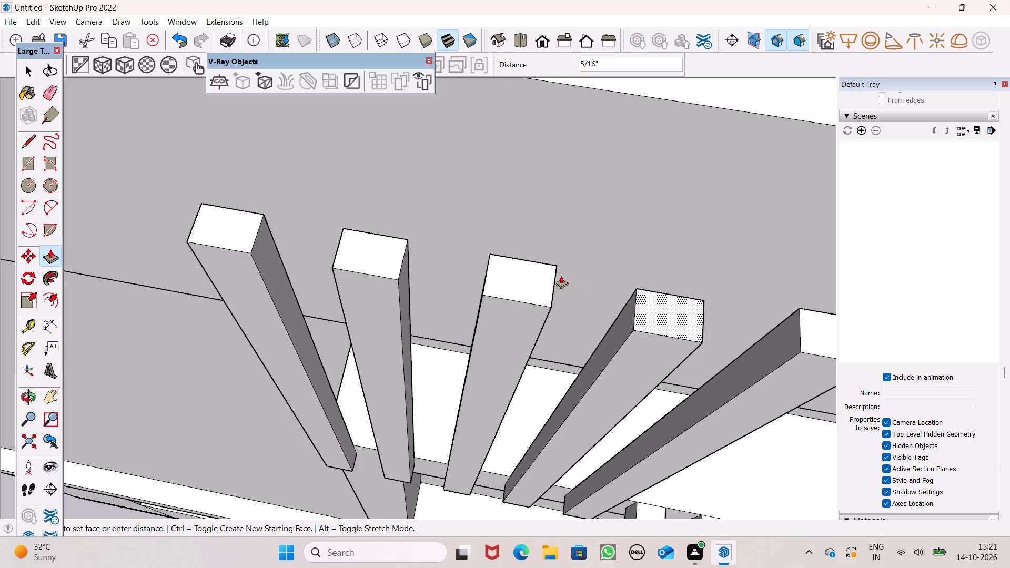
pyautogui.moveTo(561, 276); pyautogui.dragTo(541, 285)
# Push/Pull the next three short stubs above the window up about 4' 6", level with the five tall slats.
pyautogui.scroll(-1, 516, 273)
pyautogui.scroll(-8, 544, 317)
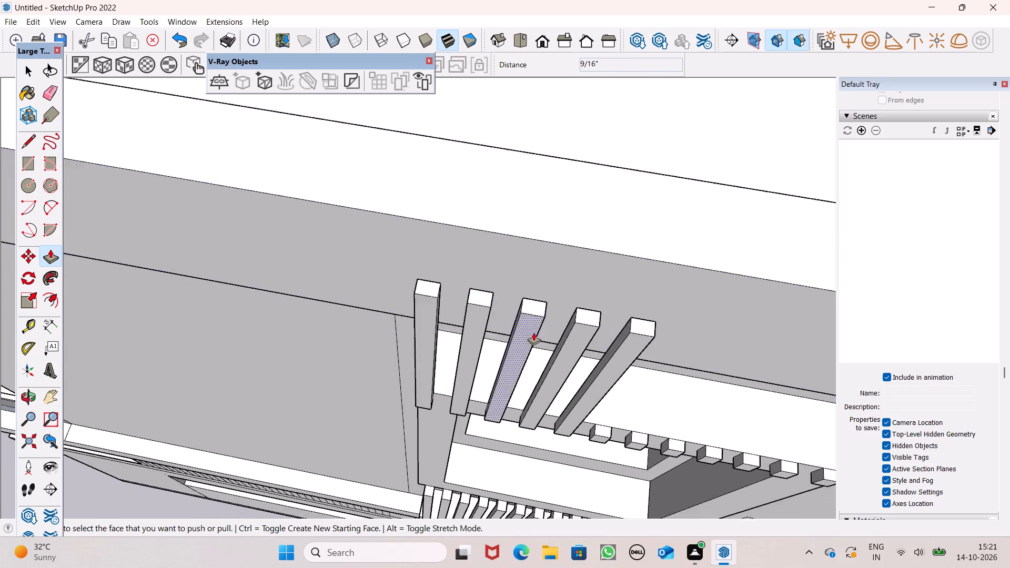
pyautogui.scroll(-2, 533, 332)
pyautogui.moveTo(737, 392); pyautogui.dragTo(729, 252, button='middle')
pyautogui.scroll(-4, 692, 351)
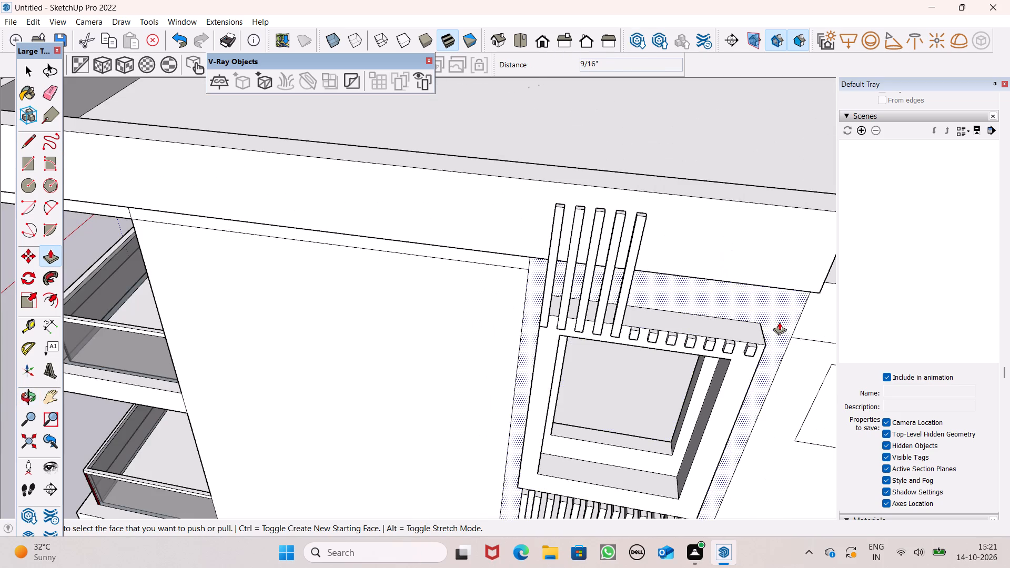
pyautogui.moveTo(780, 323); pyautogui.dragTo(629, 327, button='middle')
pyautogui.scroll(4, 561, 379)
pyautogui.scroll(-1, 539, 382)
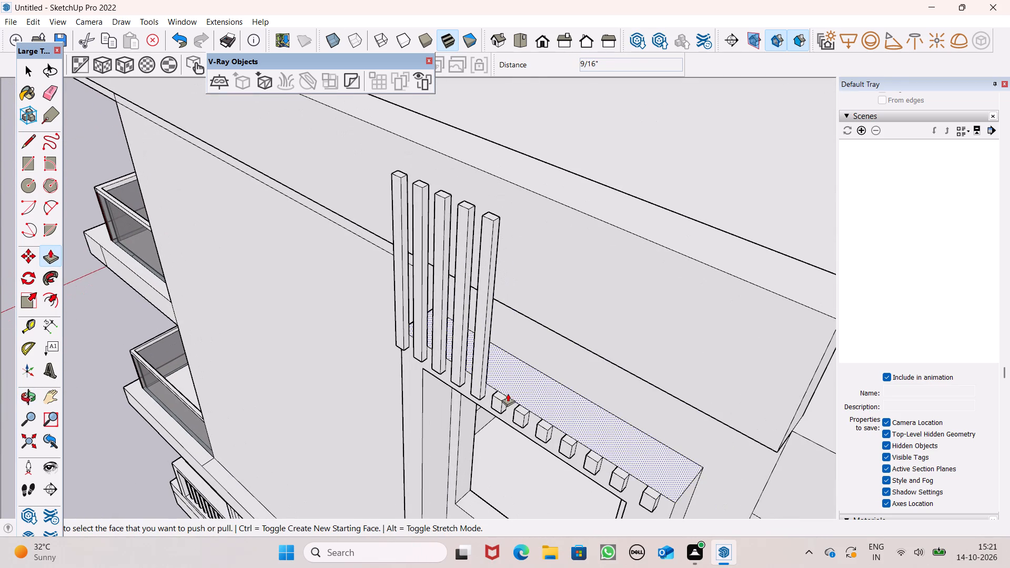
pyautogui.moveTo(498, 393); pyautogui.dragTo(488, 224)
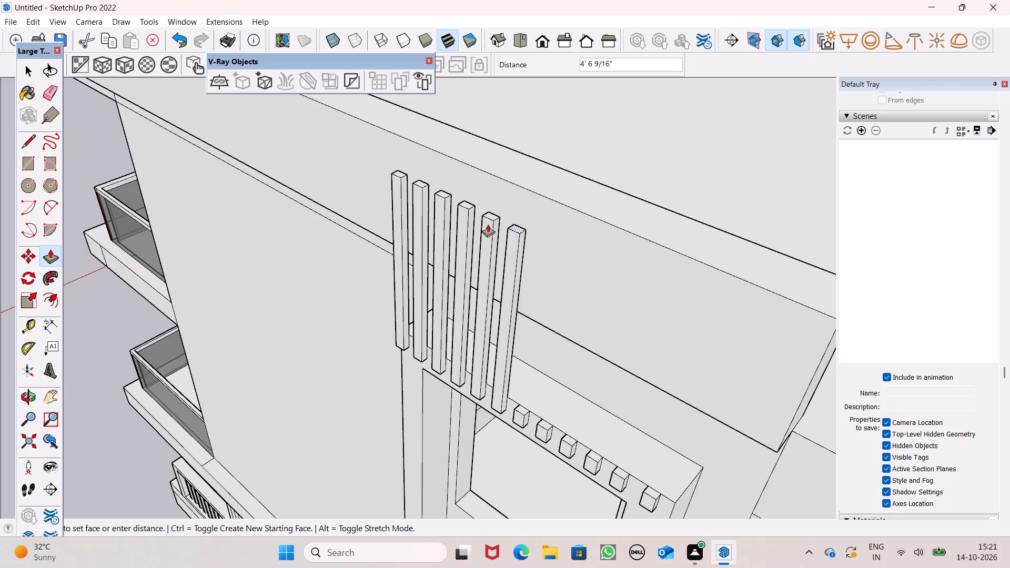
pyautogui.moveTo(488, 224); pyautogui.dragTo(488, 222)
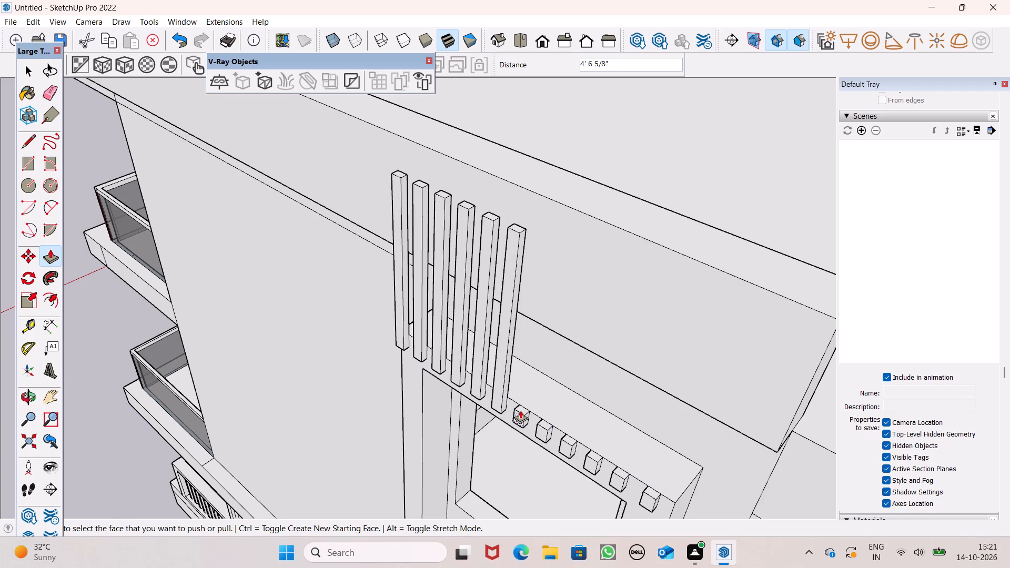
pyautogui.moveTo(521, 410); pyautogui.dragTo(509, 228)
pyautogui.moveTo(543, 424); pyautogui.dragTo(549, 312)
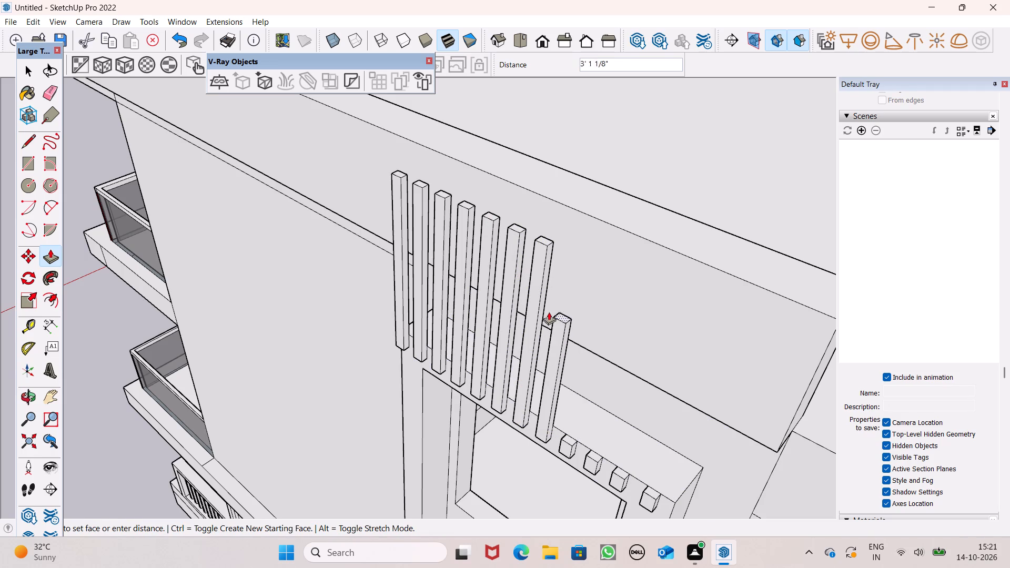
pyautogui.moveTo(549, 312); pyautogui.dragTo(542, 252)
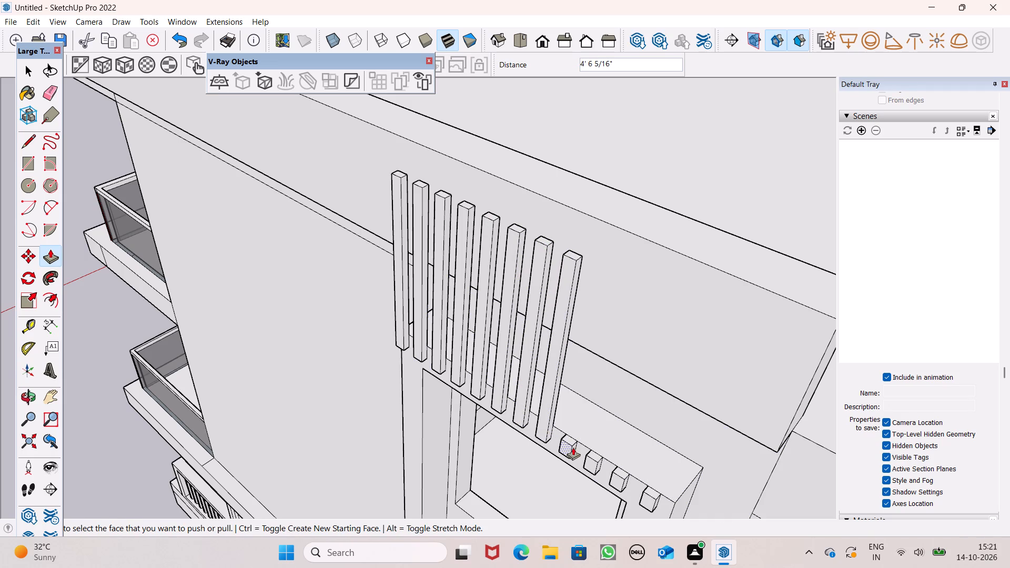
# Push/Pull the remaining four stubs above the window up 4' 6 5/16", level with the neighbouring slats.
pyautogui.moveTo(567, 439); pyautogui.dragTo(565, 265)
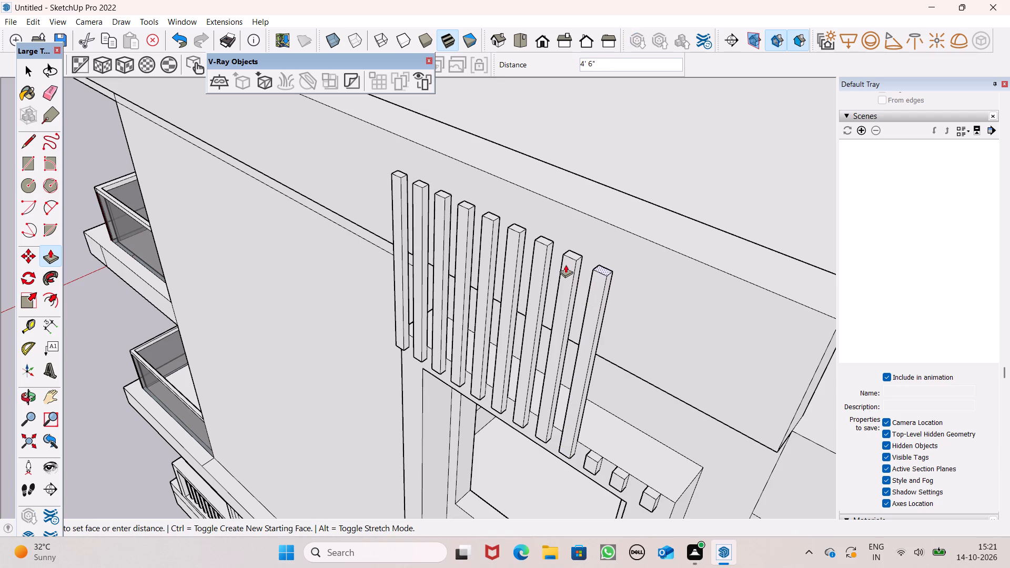
pyautogui.moveTo(565, 265); pyautogui.dragTo(565, 259)
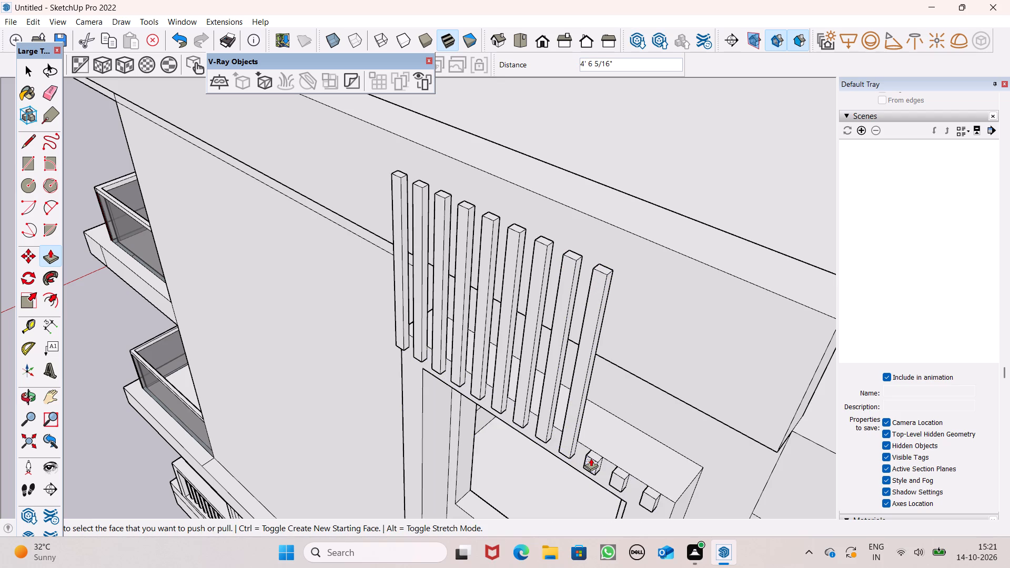
pyautogui.moveTo(592, 458); pyautogui.dragTo(578, 270)
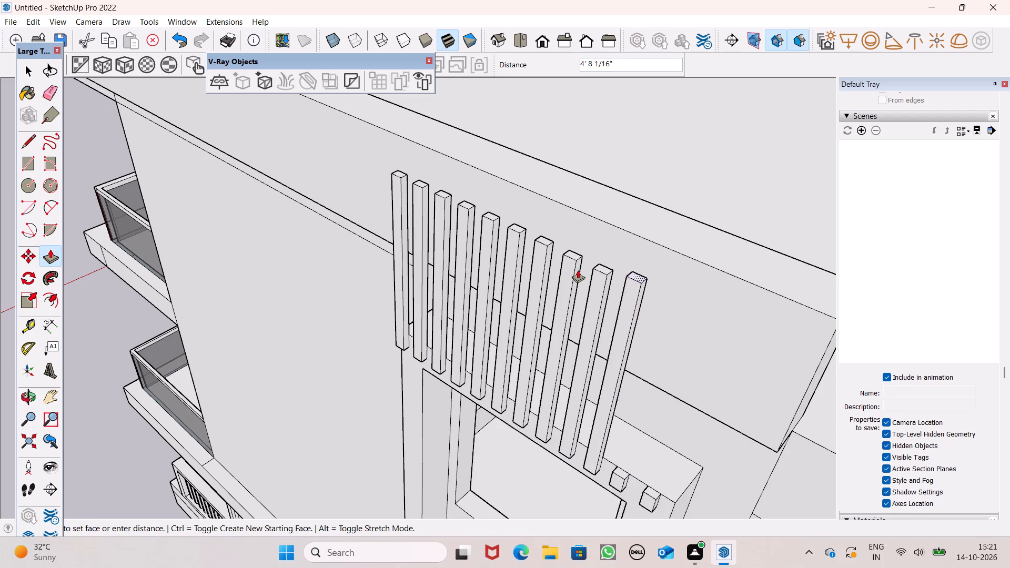
pyautogui.moveTo(578, 270); pyautogui.dragTo(602, 271)
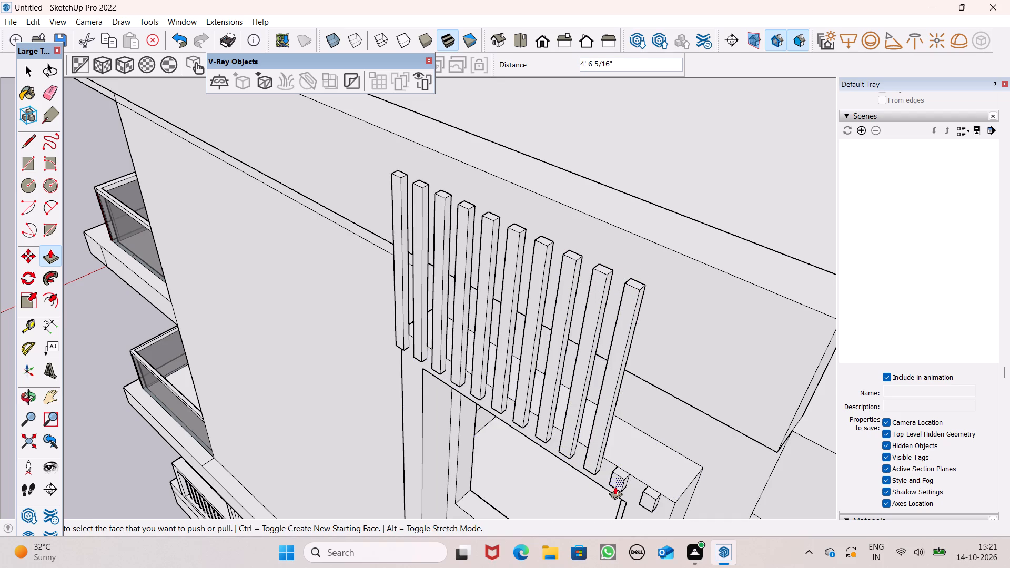
pyautogui.moveTo(622, 475); pyautogui.dragTo(640, 297)
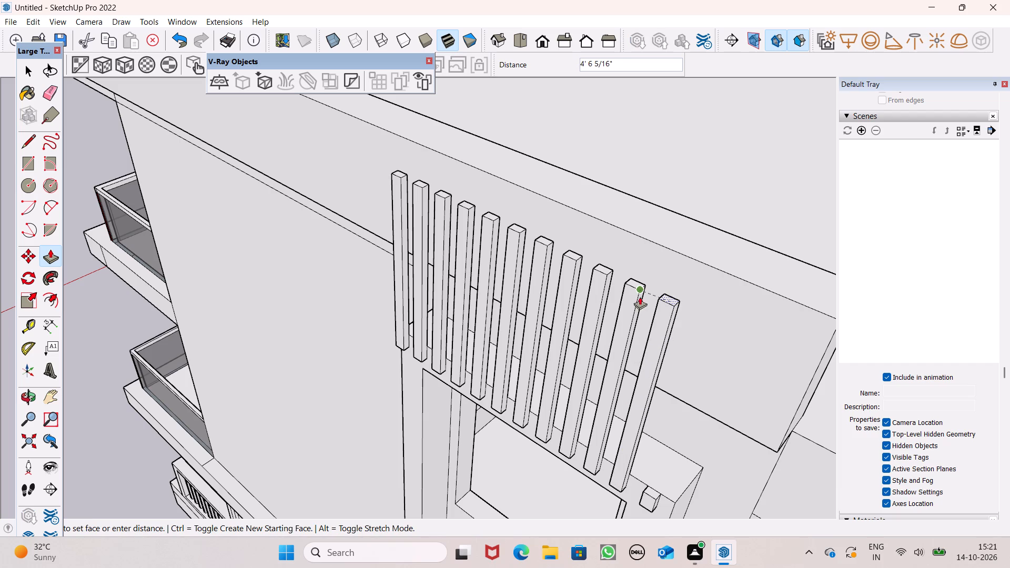
pyautogui.moveTo(640, 297); pyautogui.dragTo(635, 296)
pyautogui.moveTo(652, 495); pyautogui.dragTo(653, 470)
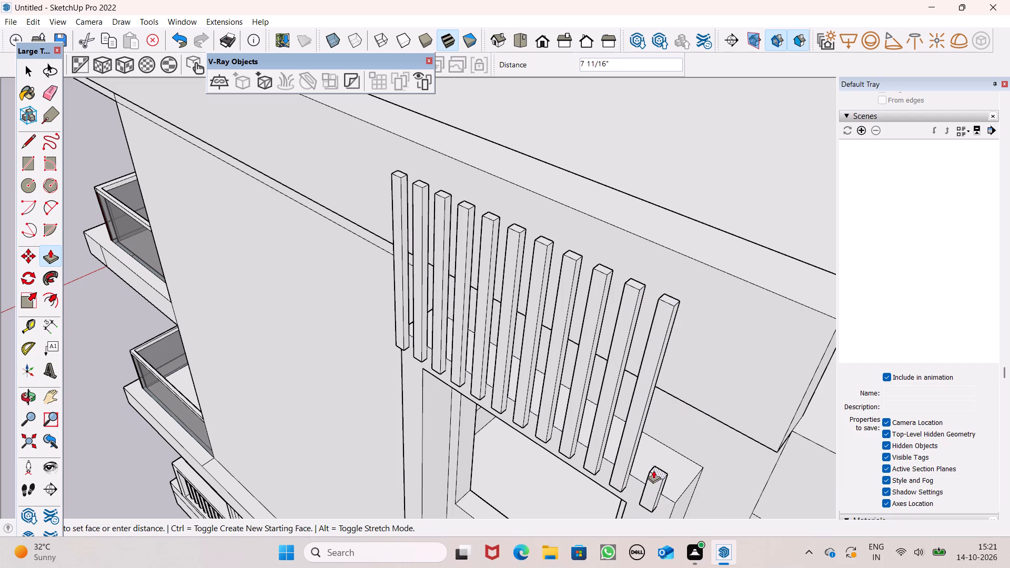
pyautogui.moveTo(653, 470); pyautogui.dragTo(668, 302)
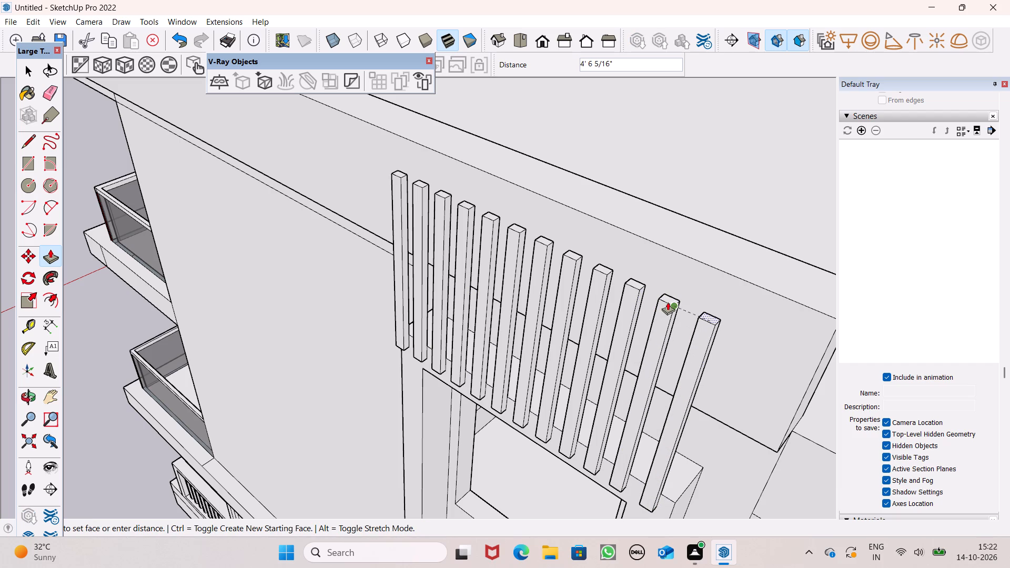
pyautogui.moveTo(668, 302); pyautogui.dragTo(663, 302)
# Examine the completed slat row from the front, end and above, including its spacing from the roof parapet.
pyautogui.scroll(-3, 667, 331)
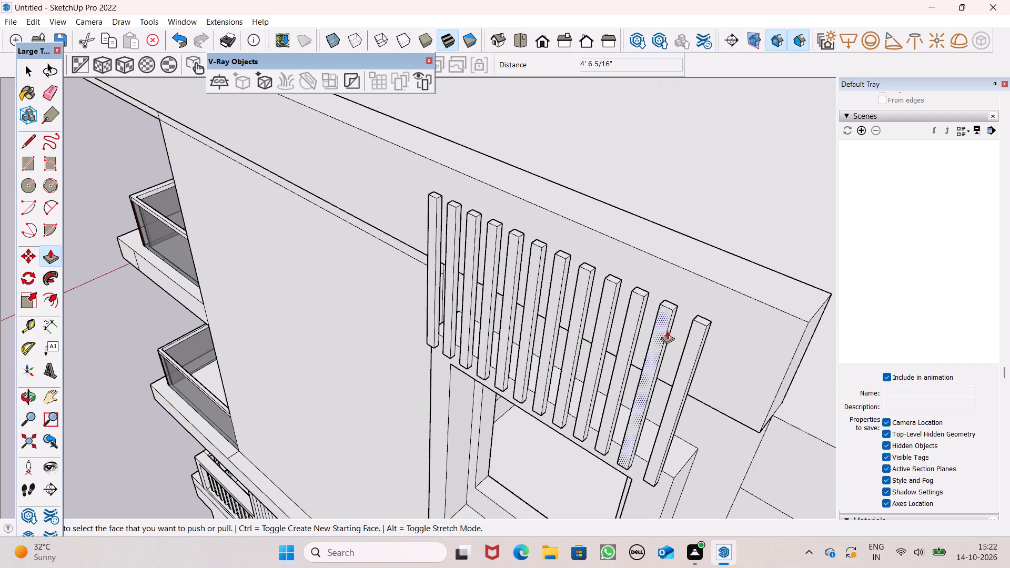
pyautogui.scroll(-3, 664, 315)
pyautogui.scroll(-5, 672, 261)
pyautogui.moveTo(708, 384); pyautogui.dragTo(558, 325, button='middle')
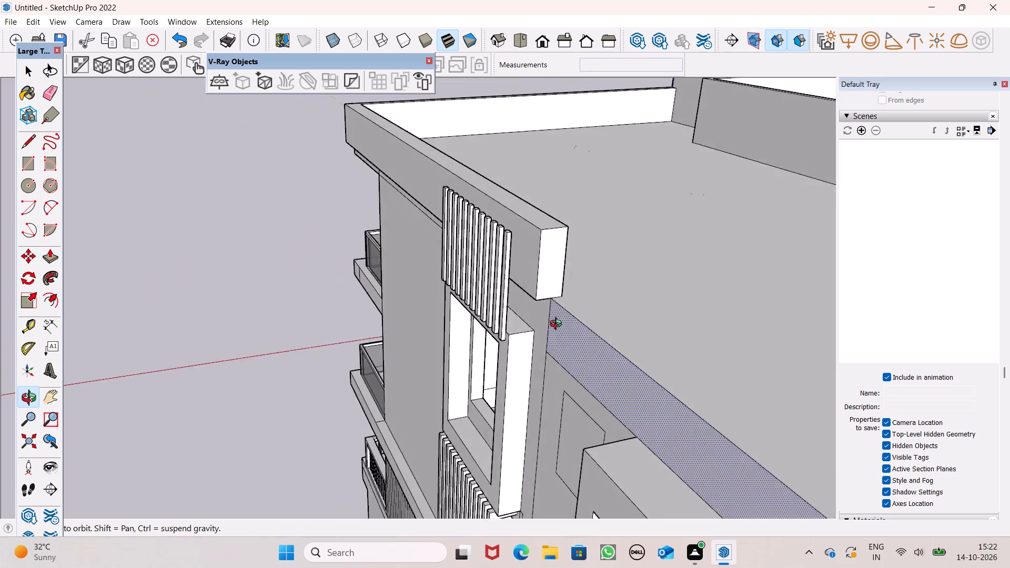
pyautogui.moveTo(558, 325); pyautogui.dragTo(510, 352, button='middle')
pyautogui.scroll(6, 431, 324)
pyautogui.moveTo(416, 321); pyautogui.dragTo(568, 292, button='middle')
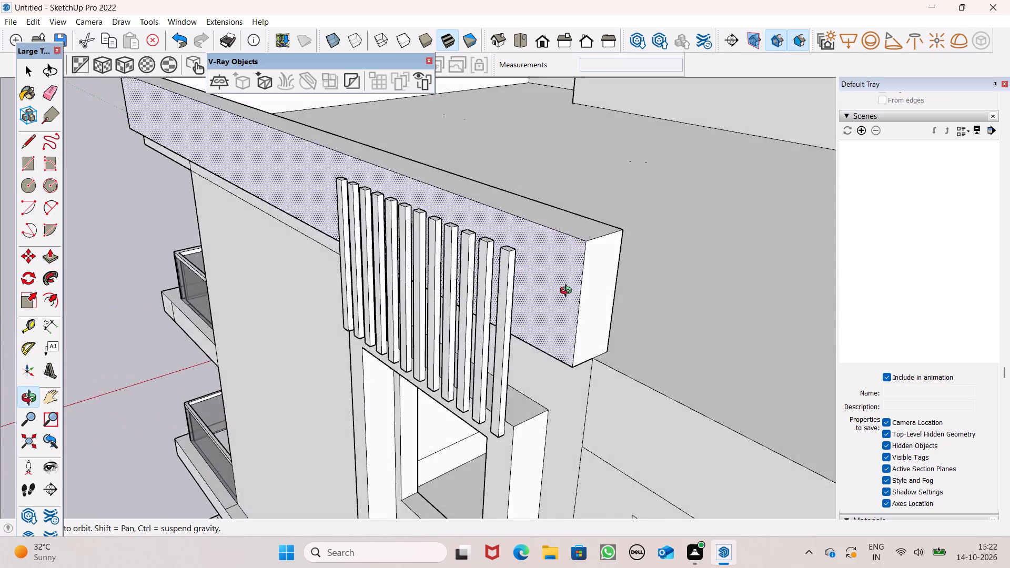
pyautogui.moveTo(568, 292); pyautogui.dragTo(342, 384, button='middle')
pyautogui.scroll(1, 341, 385)
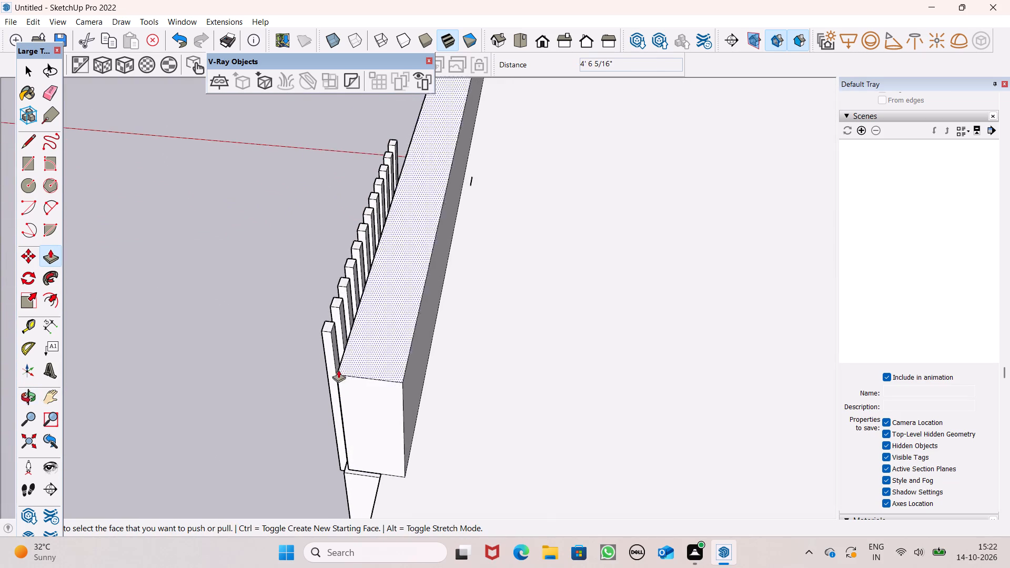
pyautogui.scroll(-1, 337, 352)
pyautogui.scroll(1, 339, 347)
pyautogui.moveTo(339, 352); pyautogui.dragTo(472, 371, button='middle')
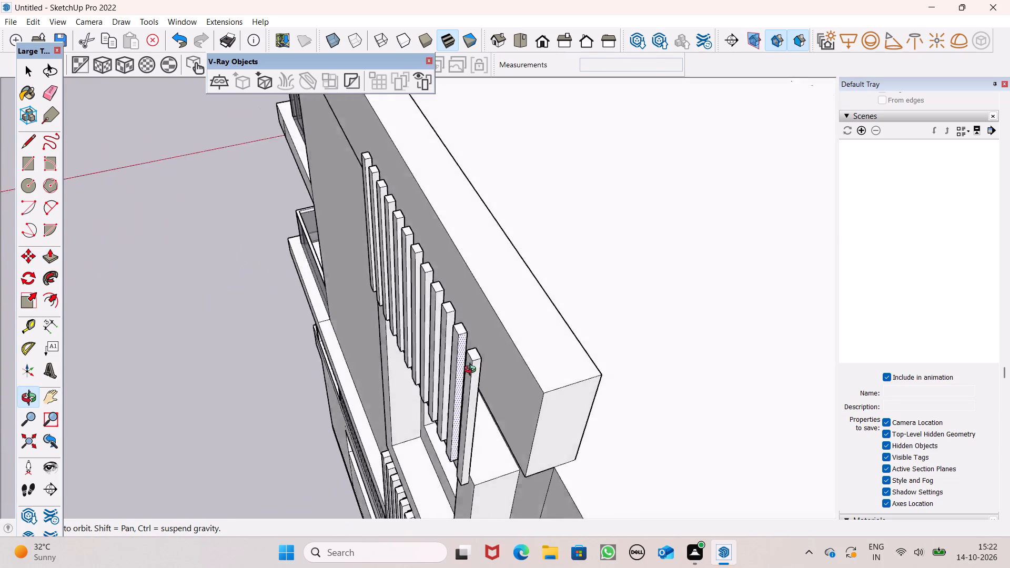
pyautogui.moveTo(472, 371); pyautogui.dragTo(360, 382, button='middle')
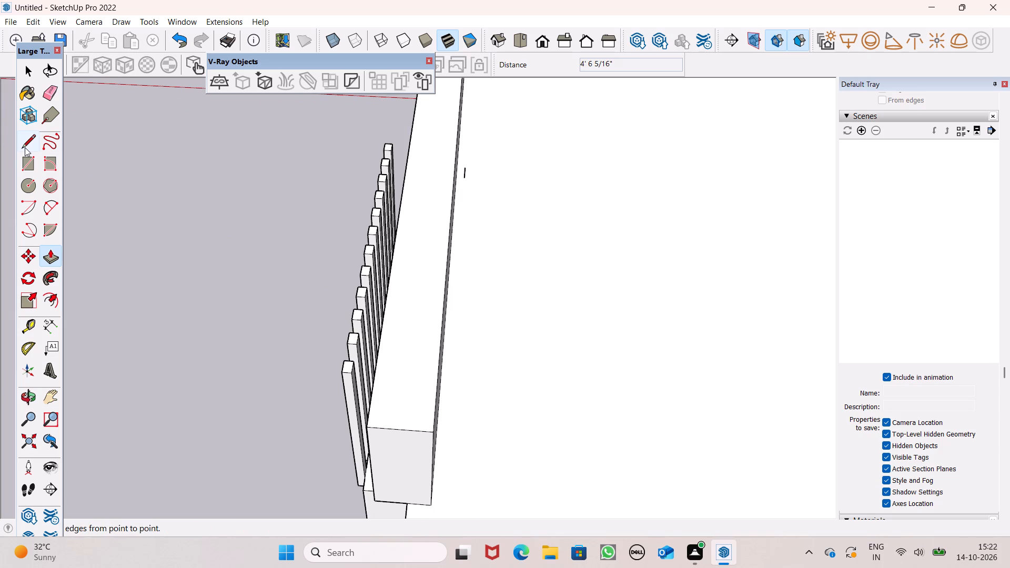
# Draw a line about 7' 4 1/8" long along the green axis across the slats' side faces, from the nearest to the farthest slat.
pyautogui.click(25, 147)
pyautogui.scroll(4, 280, 221)
pyautogui.scroll(-2, 452, 298)
pyautogui.scroll(1, 467, 311)
pyautogui.scroll(-4, 469, 314)
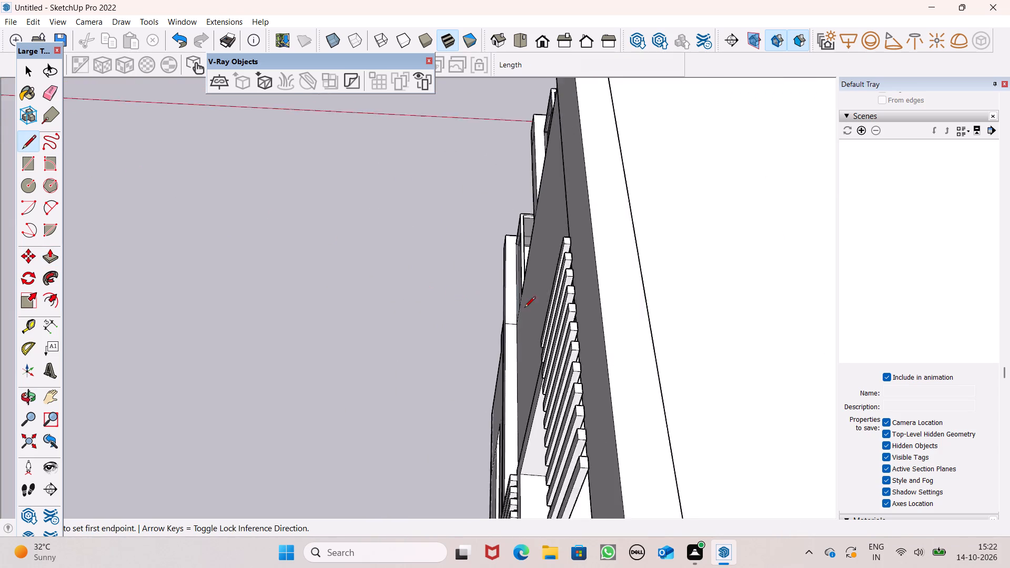
pyautogui.moveTo(563, 386); pyautogui.dragTo(466, 377, button='middle')
pyautogui.scroll(4, 483, 435)
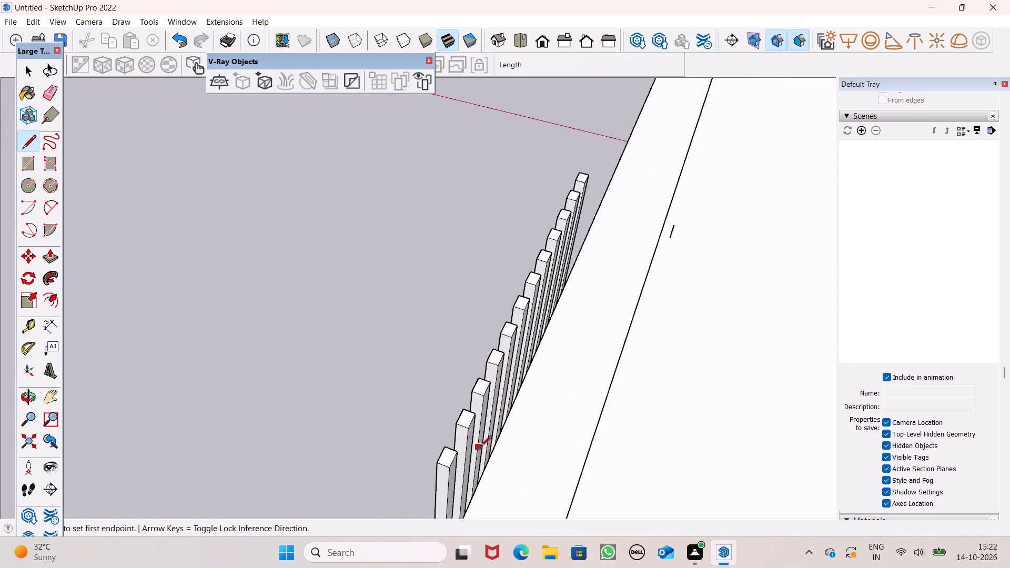
pyautogui.scroll(3, 481, 447)
pyautogui.moveTo(496, 456); pyautogui.dragTo(432, 450, button='middle')
pyautogui.scroll(1, 413, 441)
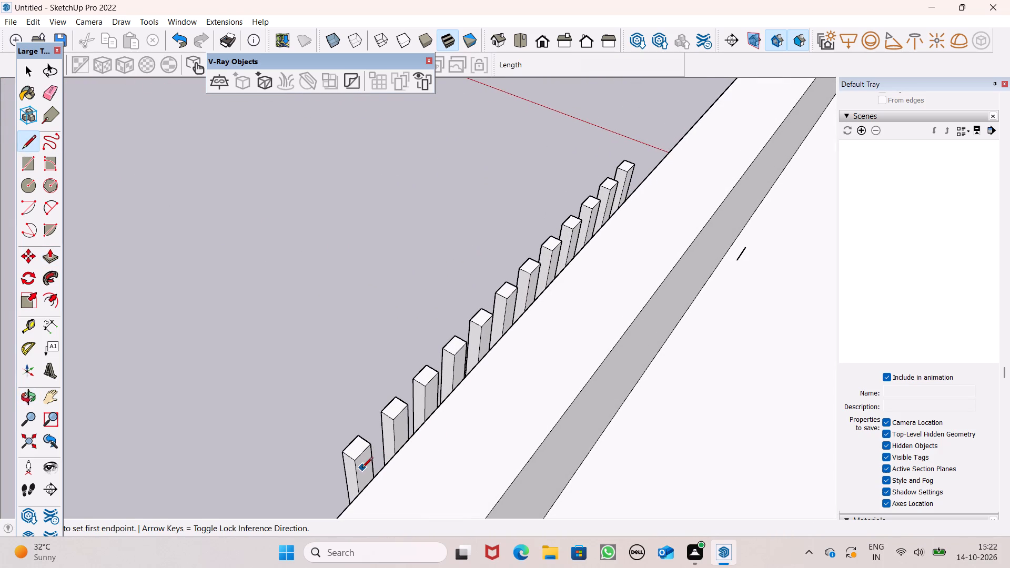
pyautogui.click(360, 476)
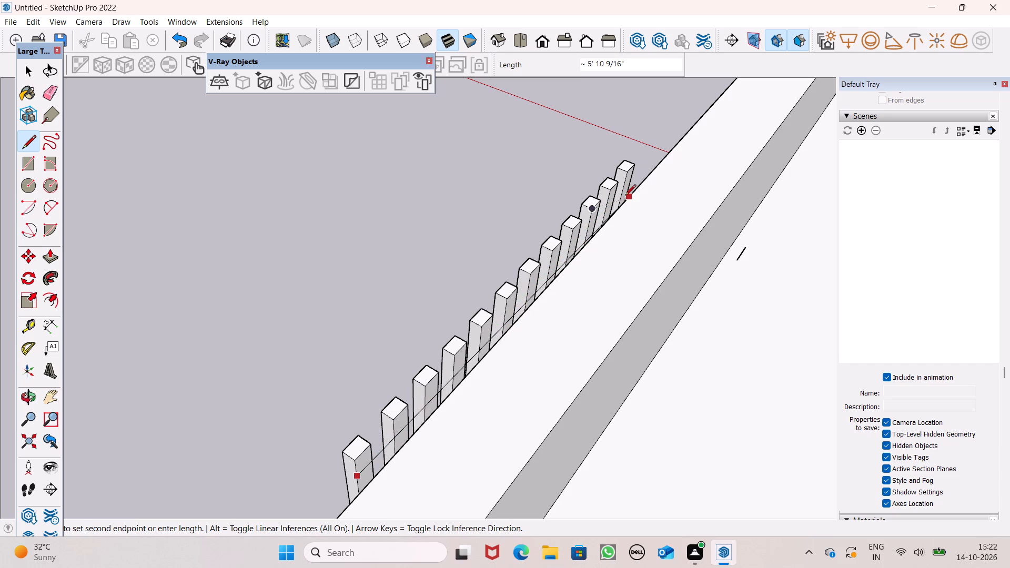
pyautogui.scroll(3, 630, 186)
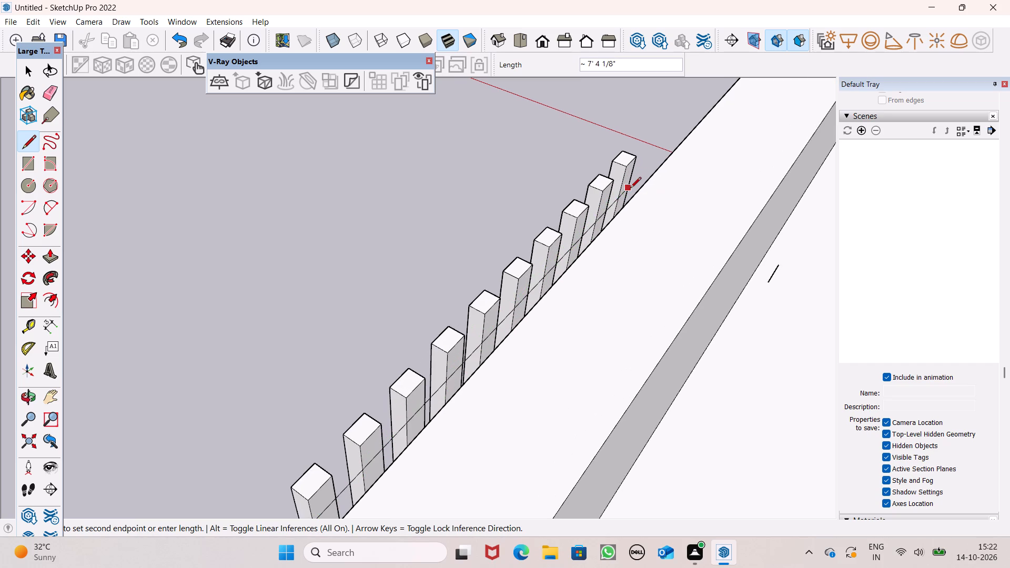
pyautogui.scroll(4, 630, 189)
pyautogui.scroll(-2, 623, 188)
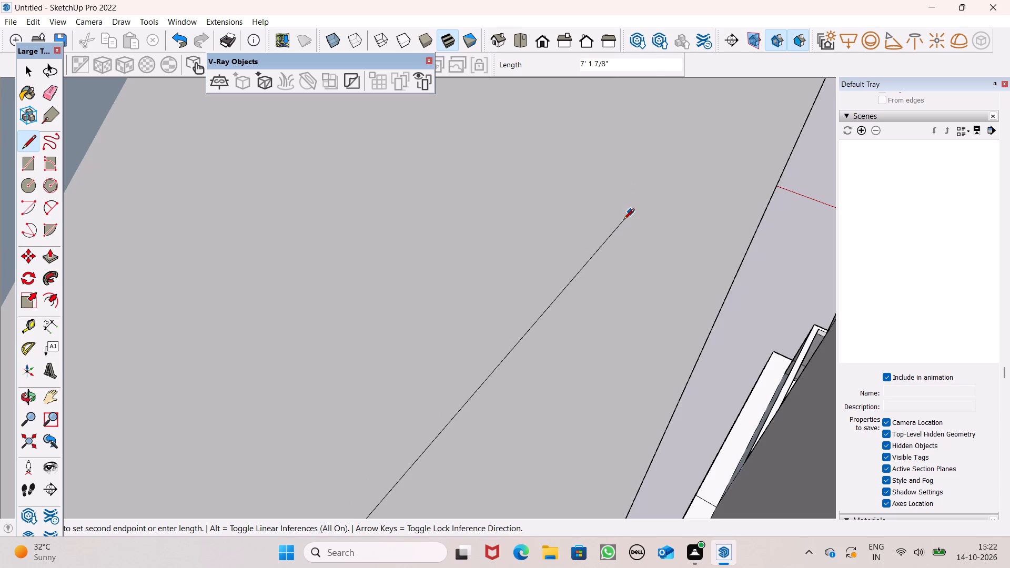
pyautogui.scroll(1, 618, 232)
pyautogui.scroll(-10, 617, 233)
pyautogui.scroll(-1, 685, 225)
pyautogui.scroll(1, 685, 233)
pyautogui.scroll(-8, 685, 237)
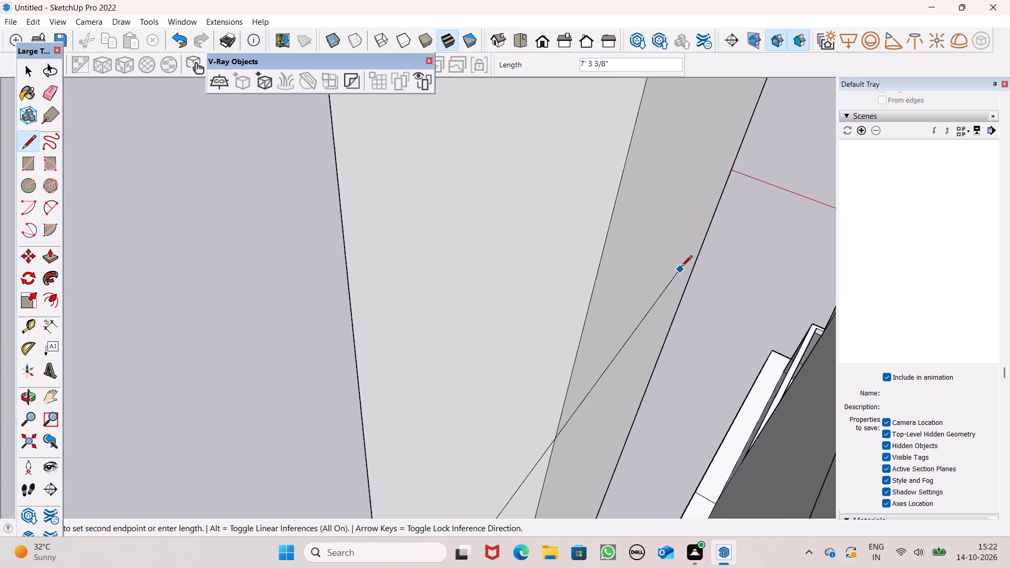
pyautogui.scroll(-2, 681, 267)
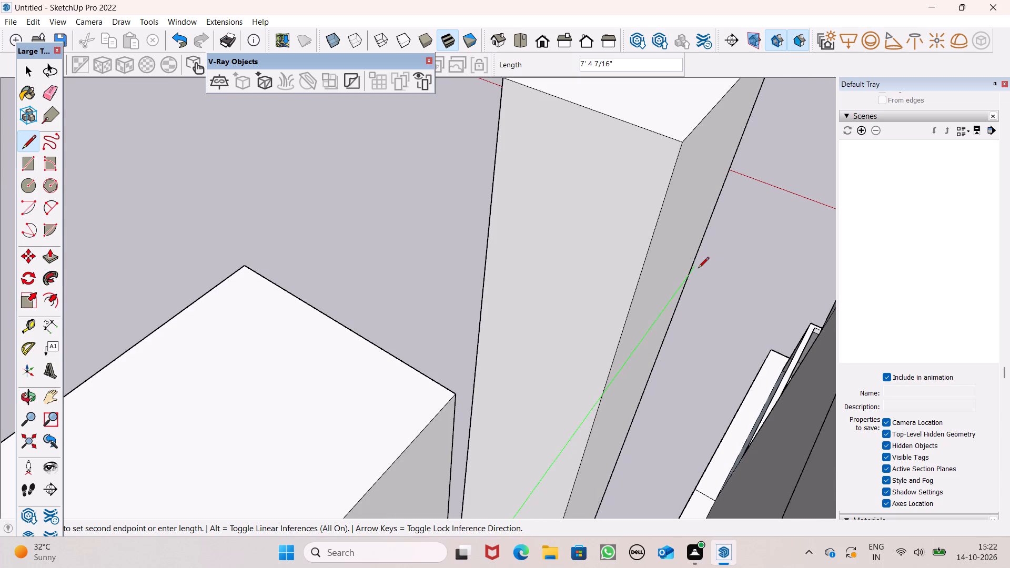
pyautogui.click(690, 276)
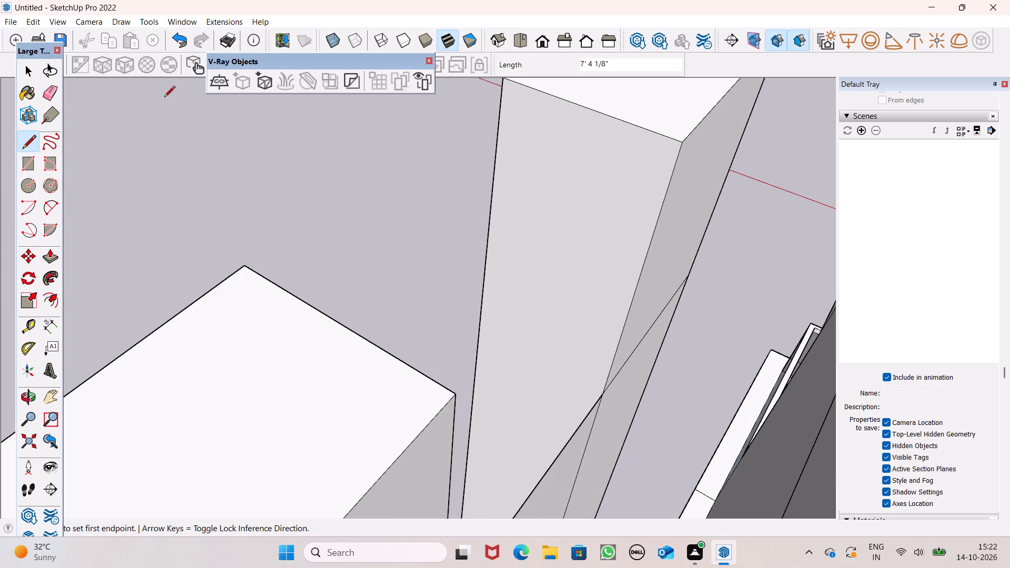
# Examine the slats and the newly drawn line across them from the facade, the roof edge and above.
pyautogui.moveTo(44, 93); pyautogui.dragTo(53, 93)
pyautogui.scroll(-1, 563, 320)
pyautogui.moveTo(661, 384); pyautogui.dragTo(623, 340, button='middle')
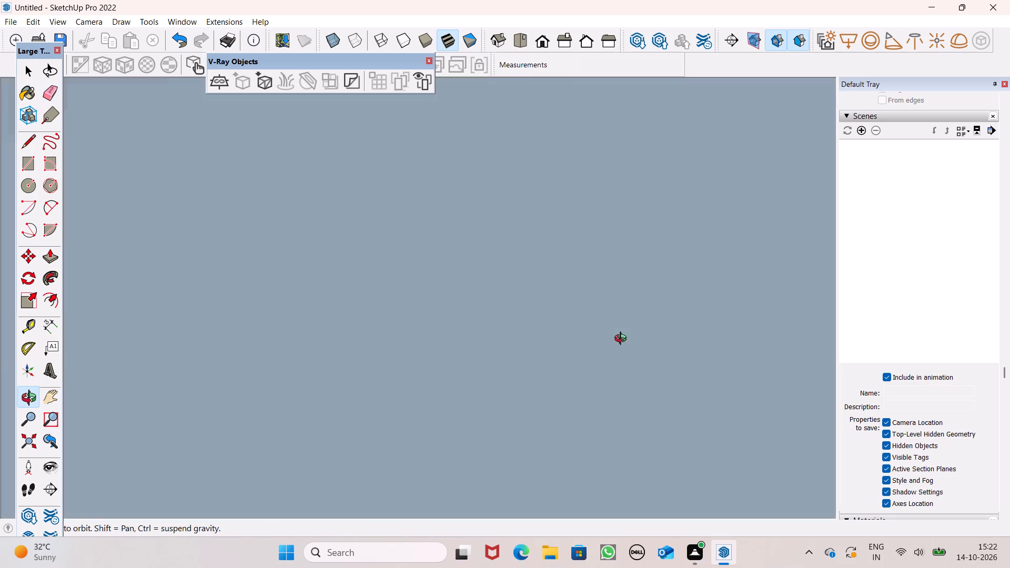
pyautogui.moveTo(623, 340); pyautogui.dragTo(866, 374, button='middle')
pyautogui.scroll(-7, 527, 384)
pyautogui.moveTo(466, 422); pyautogui.dragTo(769, 422, button='middle')
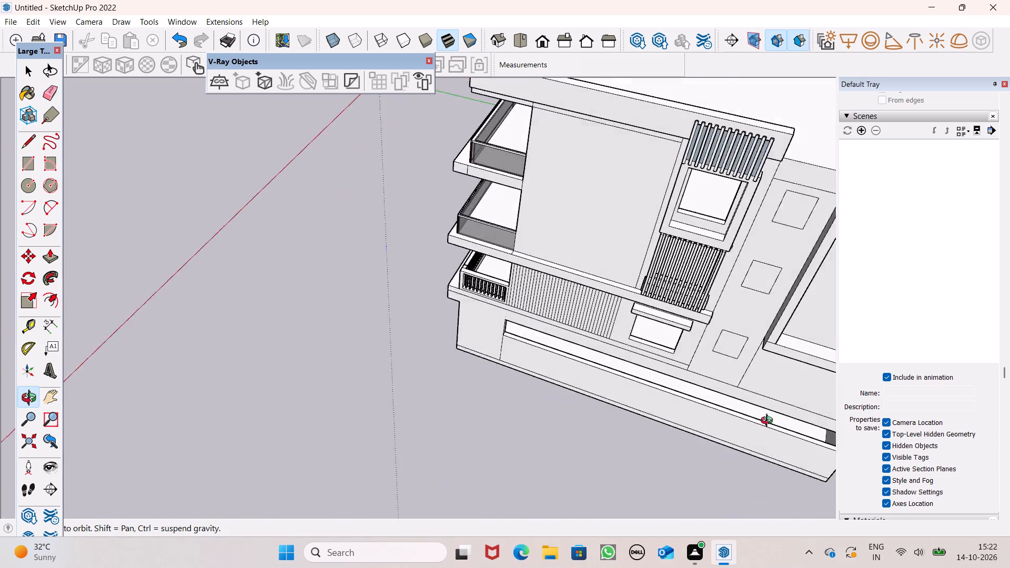
pyautogui.moveTo(769, 422); pyautogui.dragTo(767, 398, button='middle')
pyautogui.moveTo(410, 286); pyautogui.dragTo(713, 270, button='middle')
pyautogui.scroll(-2, 530, 327)
pyautogui.scroll(3, 530, 92)
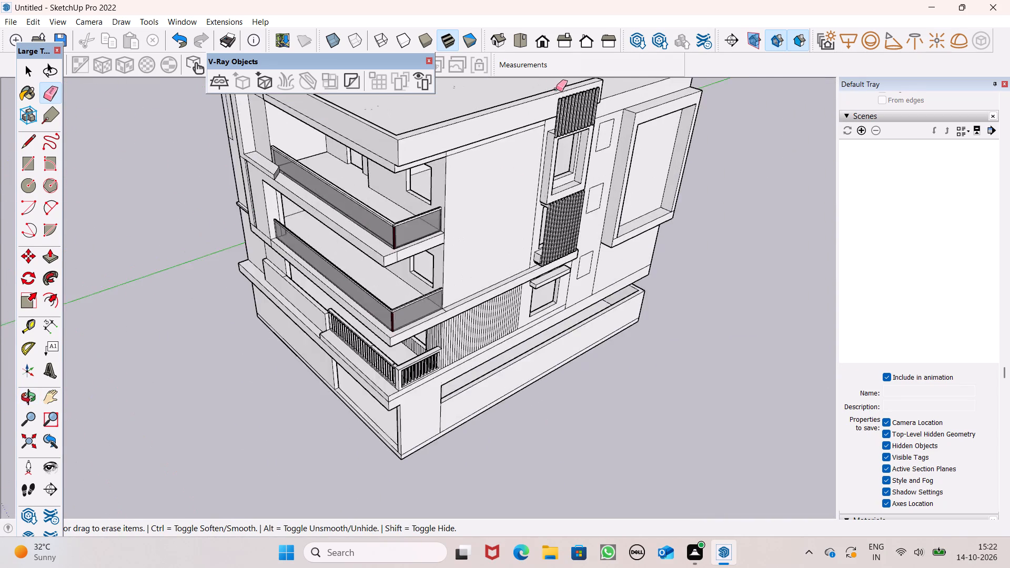
pyautogui.scroll(9, 556, 89)
pyautogui.scroll(-1, 546, 94)
pyautogui.scroll(7, 546, 94)
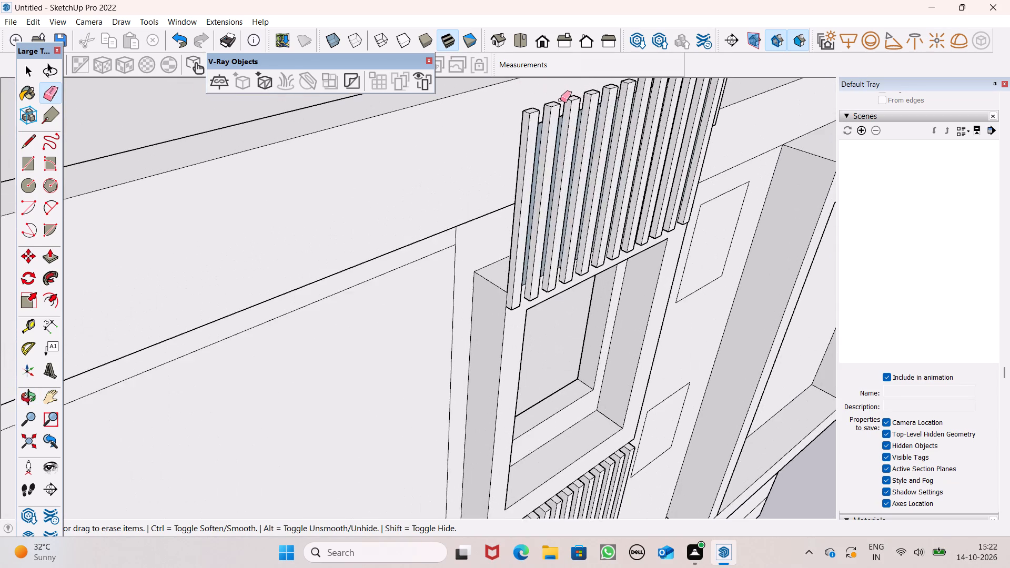
pyautogui.scroll(3, 560, 100)
pyautogui.moveTo(542, 176); pyautogui.dragTo(723, 196, button='middle')
pyautogui.scroll(-7, 640, 290)
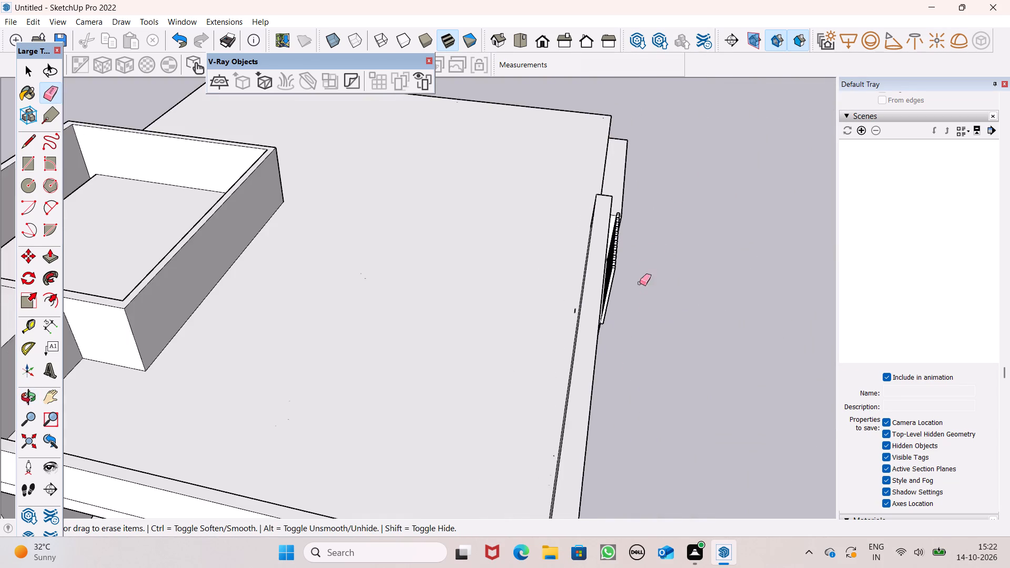
pyautogui.scroll(6, 633, 255)
pyautogui.scroll(3, 573, 251)
pyautogui.scroll(1, 591, 324)
pyautogui.moveTo(591, 325); pyautogui.dragTo(652, 313, button='middle')
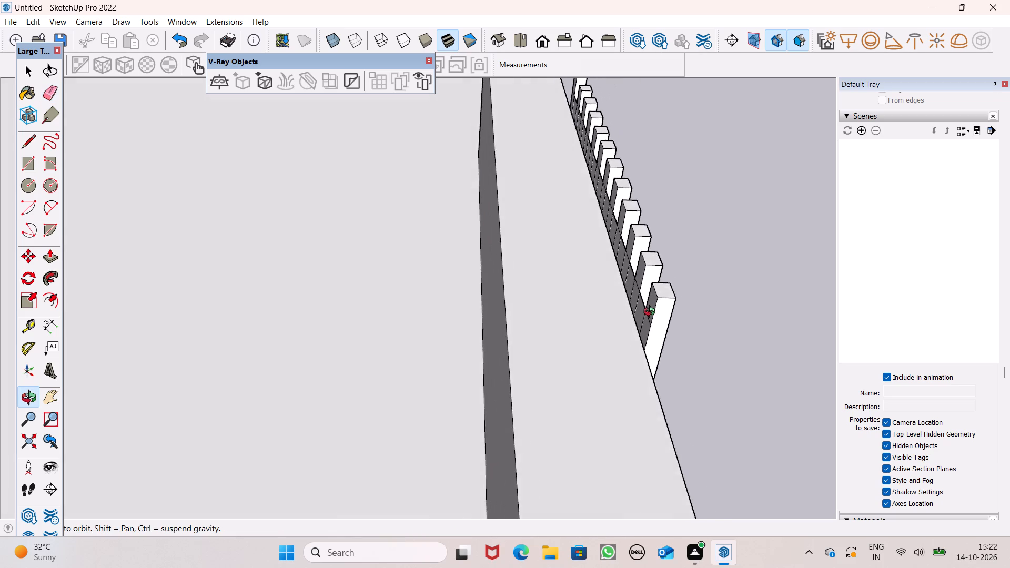
pyautogui.moveTo(652, 313); pyautogui.dragTo(655, 310, button='middle')
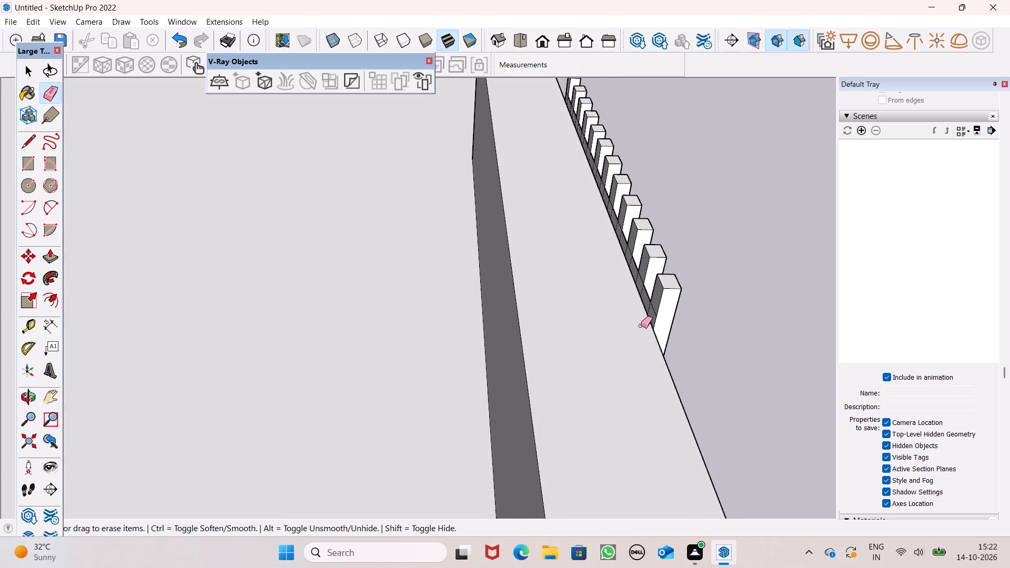
pyautogui.scroll(1, 658, 288)
pyautogui.scroll(-1, 658, 286)
pyautogui.scroll(3, 658, 286)
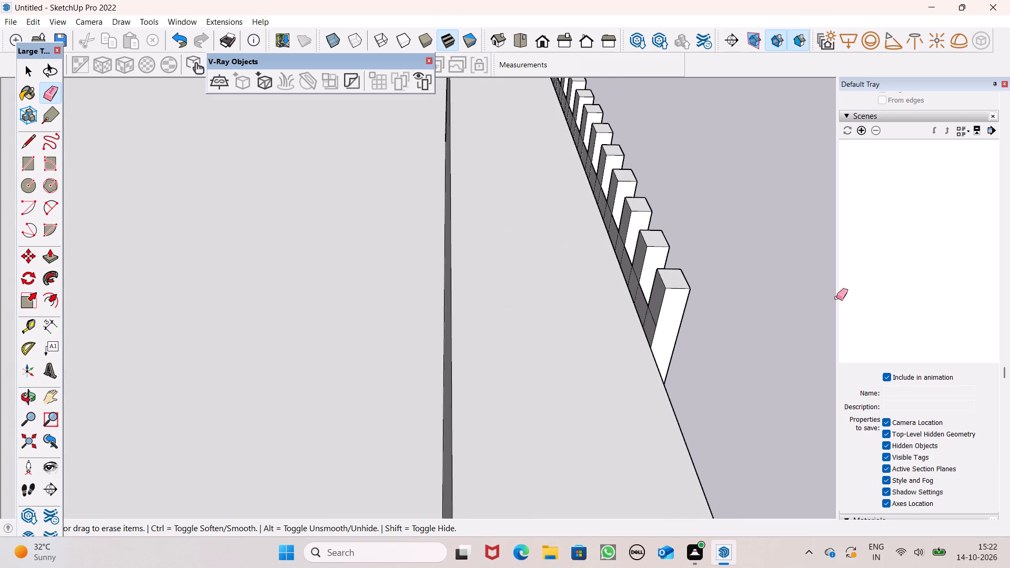
pyautogui.moveTo(793, 298); pyautogui.dragTo(777, 329, button='middle')
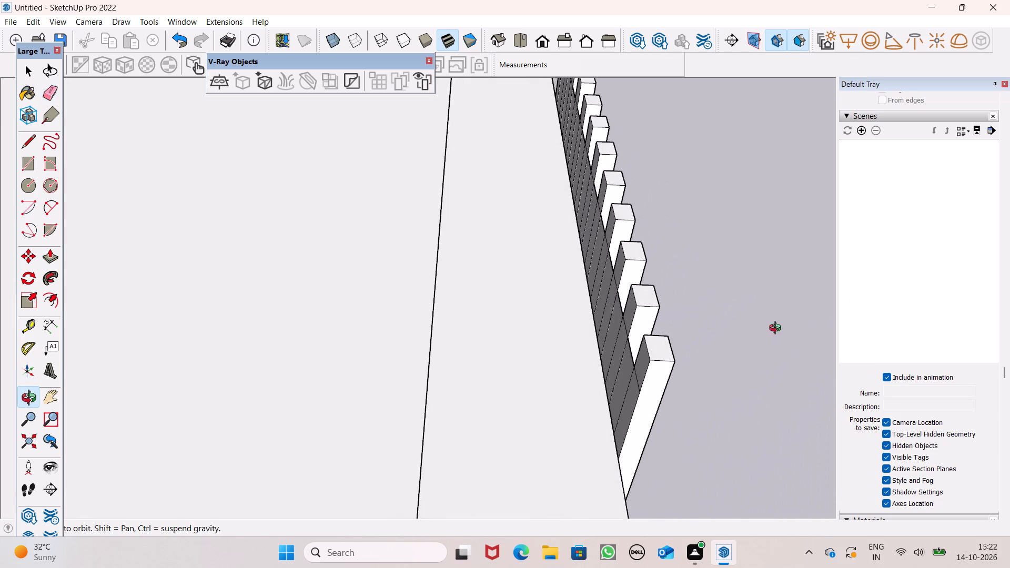
pyautogui.moveTo(777, 329); pyautogui.dragTo(777, 329, button='middle')
pyautogui.scroll(2, 762, 350)
pyautogui.scroll(-5, 734, 331)
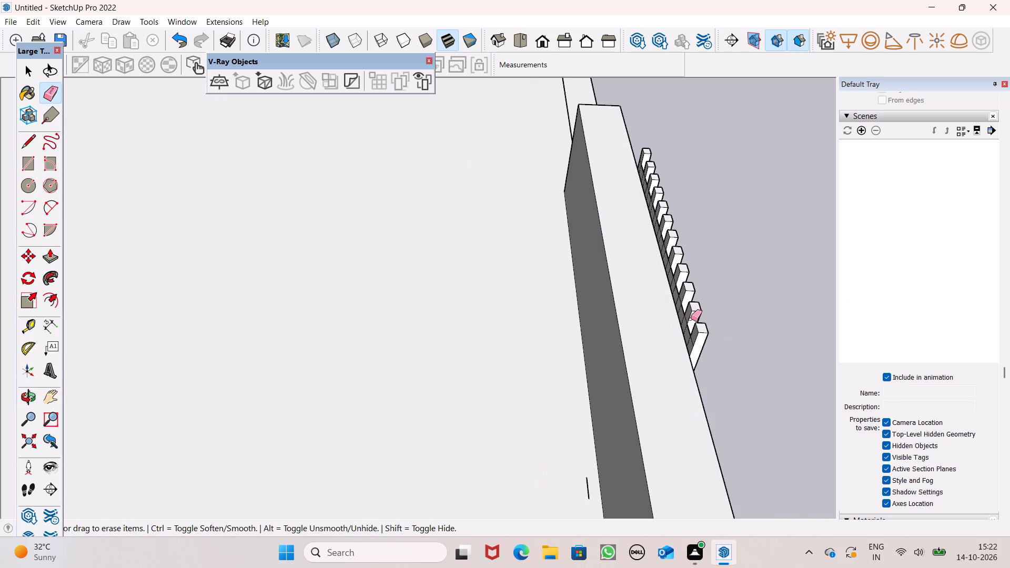
pyautogui.scroll(1, 692, 343)
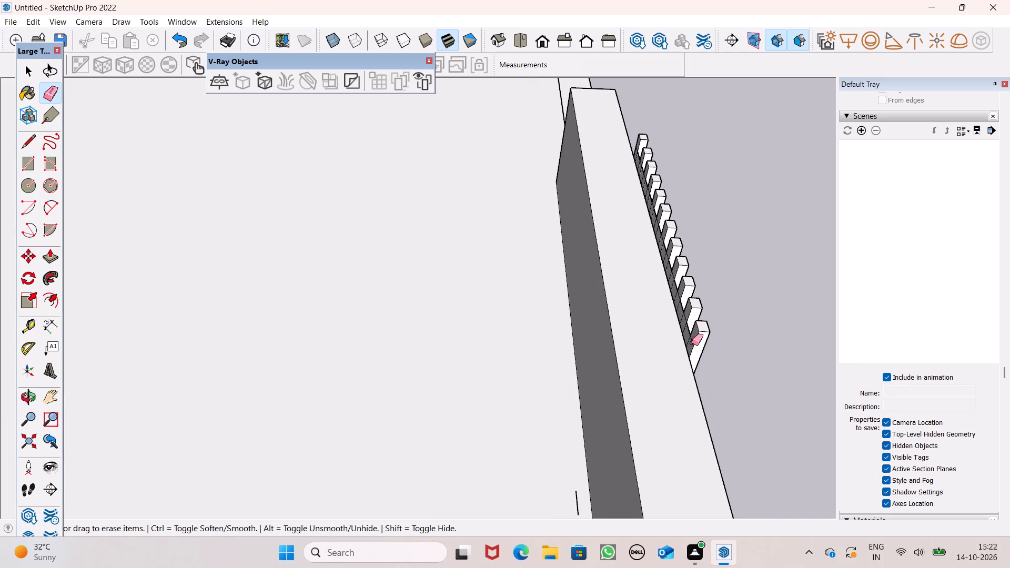
pyautogui.scroll(1, 692, 343)
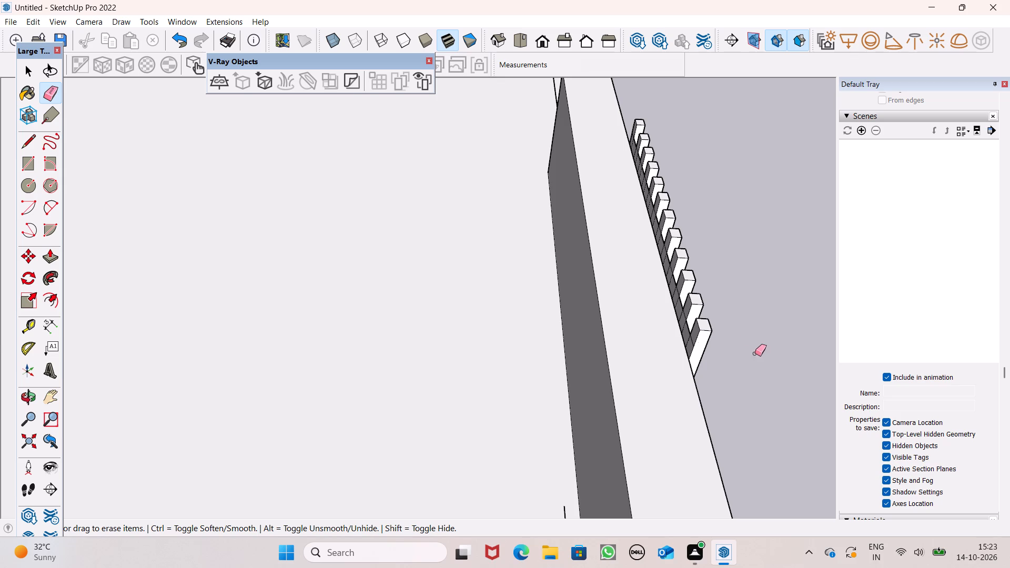
pyautogui.scroll(5, 734, 347)
pyautogui.scroll(-5, 688, 360)
pyautogui.scroll(5, 600, 352)
pyautogui.moveTo(600, 352); pyautogui.dragTo(607, 353, button='middle')
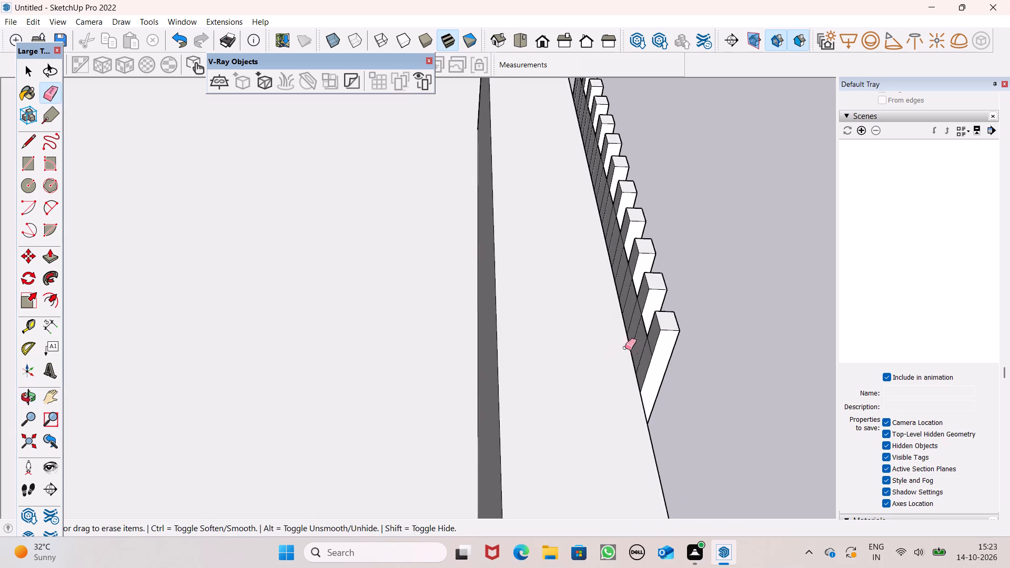
pyautogui.moveTo(666, 379); pyautogui.dragTo(617, 422, button='middle')
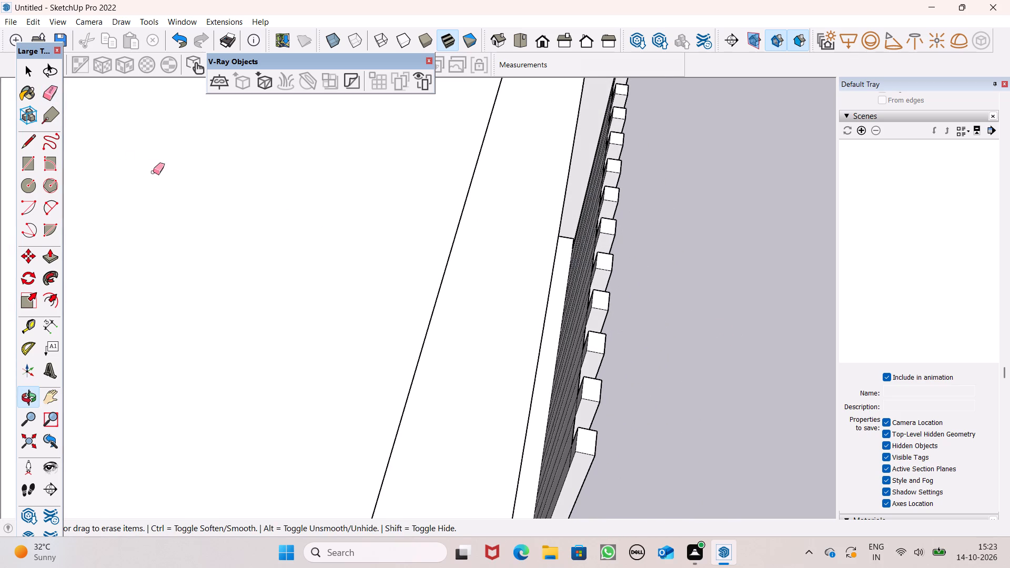
# Erase the drawn line's segments in the first two gaps between slats at the near end of the row.
pyautogui.click(51, 96)
pyautogui.scroll(4, 375, 293)
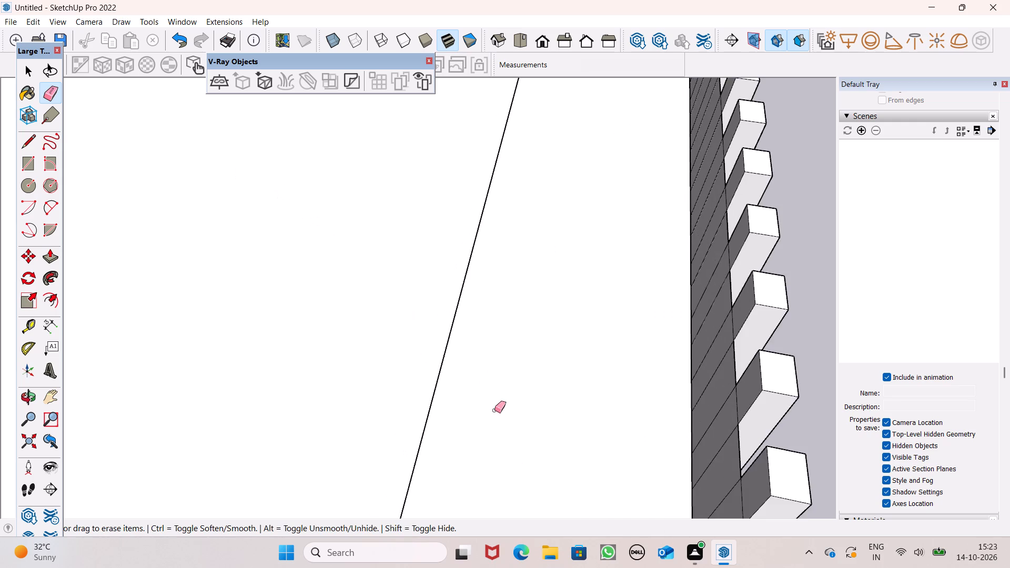
pyautogui.scroll(-5, 548, 338)
pyautogui.moveTo(612, 426); pyautogui.dragTo(703, 424, button='middle')
pyautogui.scroll(6, 734, 417)
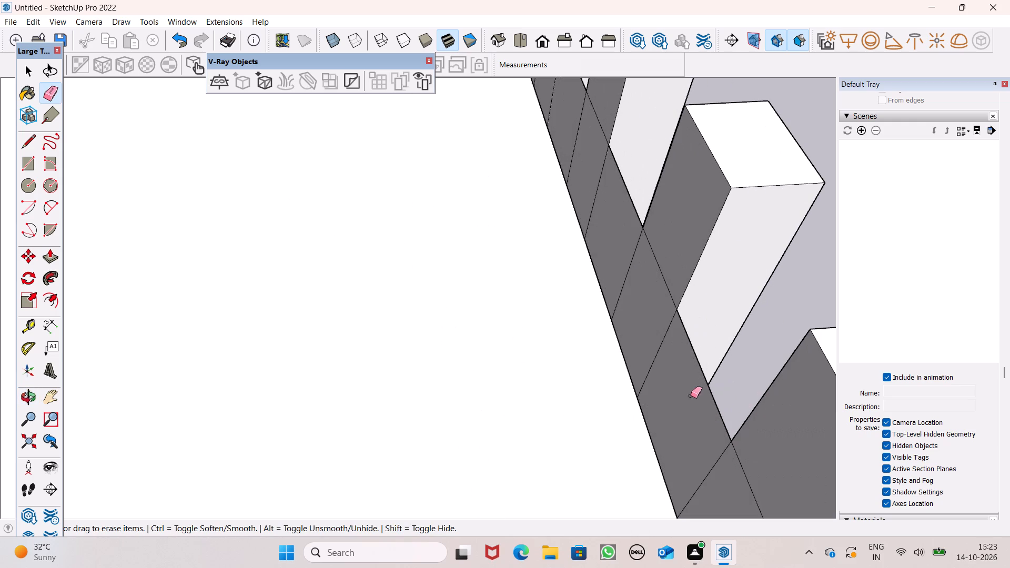
pyautogui.moveTo(713, 392); pyautogui.dragTo(705, 396)
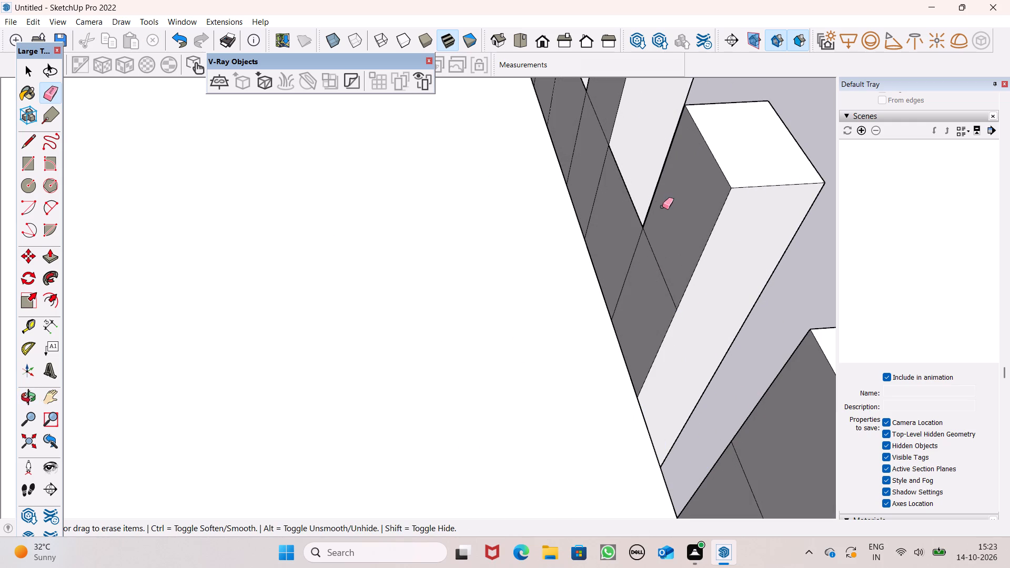
pyautogui.moveTo(631, 194); pyautogui.dragTo(623, 196)
pyautogui.scroll(-8, 701, 224)
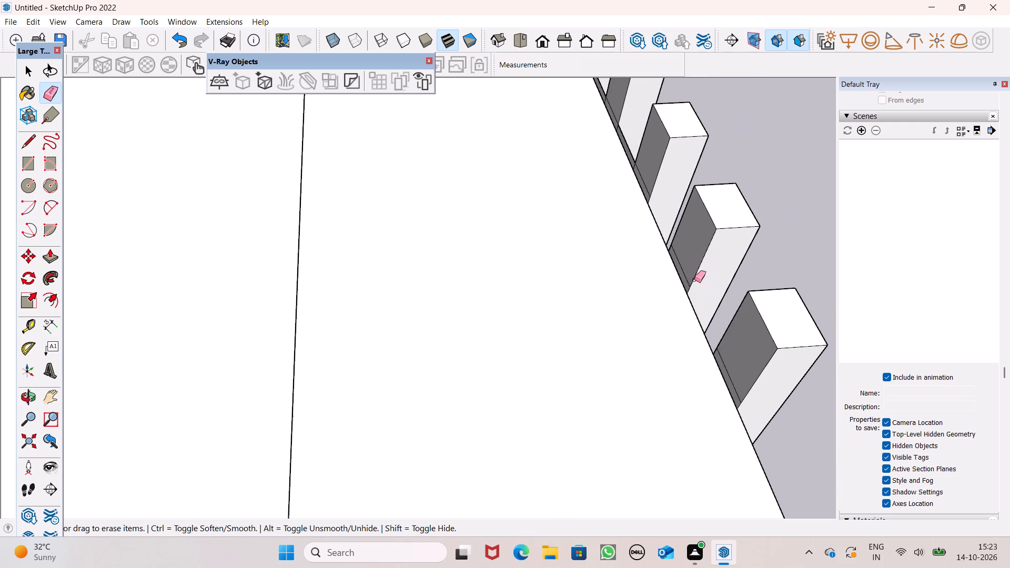
# Erase the drawn line's segments in the next two gaps between slats along the row.
pyautogui.scroll(2, 604, 73)
pyautogui.scroll(1, 595, 358)
pyautogui.scroll(-3, 605, 352)
pyautogui.scroll(-4, 657, 304)
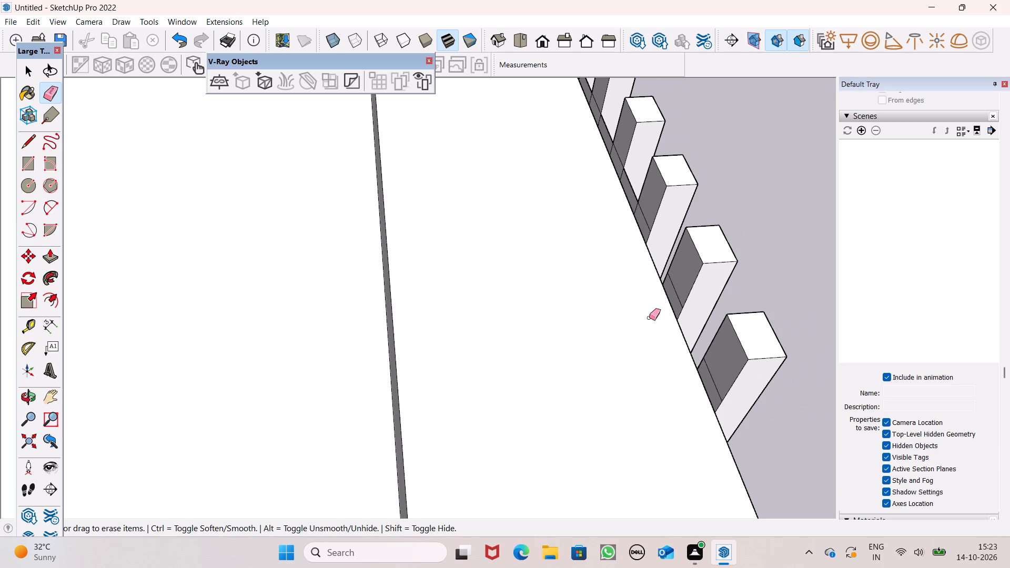
pyautogui.scroll(-1, 645, 96)
pyautogui.scroll(1, 645, 96)
pyautogui.scroll(-1, 645, 96)
pyautogui.scroll(2, 645, 96)
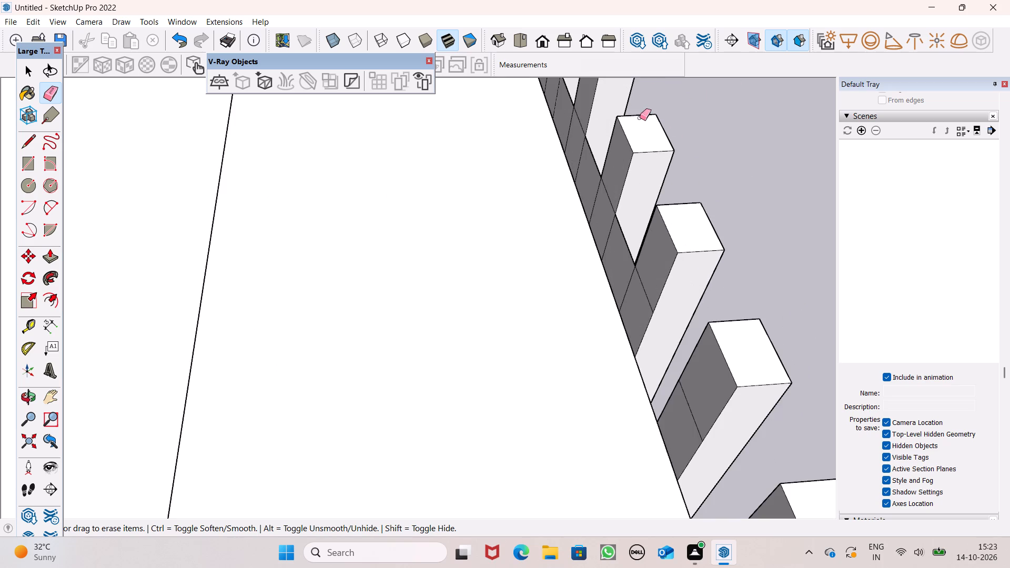
pyautogui.scroll(4, 625, 127)
pyautogui.moveTo(589, 161); pyautogui.dragTo(582, 172)
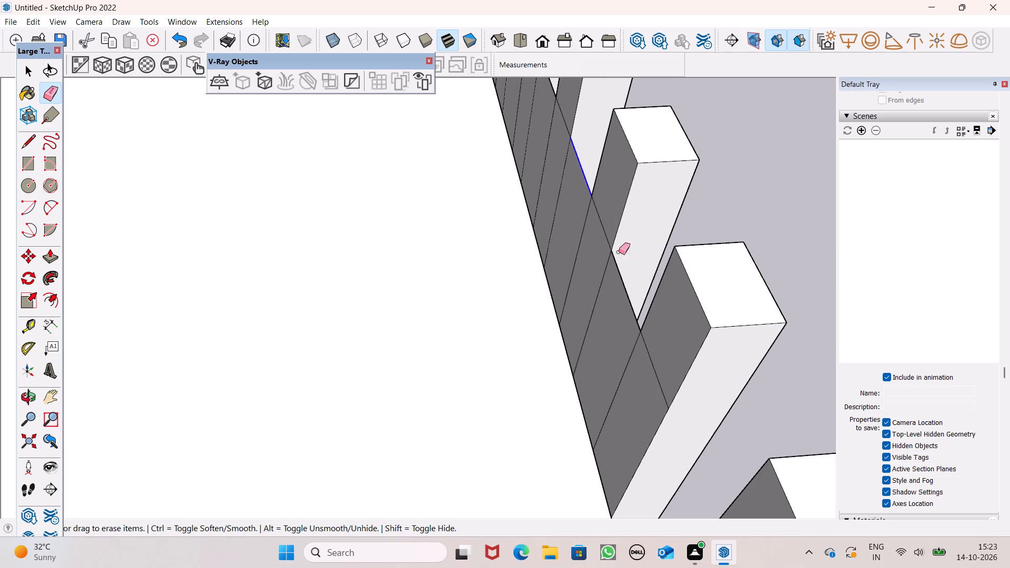
pyautogui.moveTo(621, 273); pyautogui.dragTo(613, 283)
# Erase the line segments spanning the following two gaps, continuing along the slat row away from the near end.
pyautogui.scroll(-7, 621, 269)
pyautogui.scroll(-4, 625, 214)
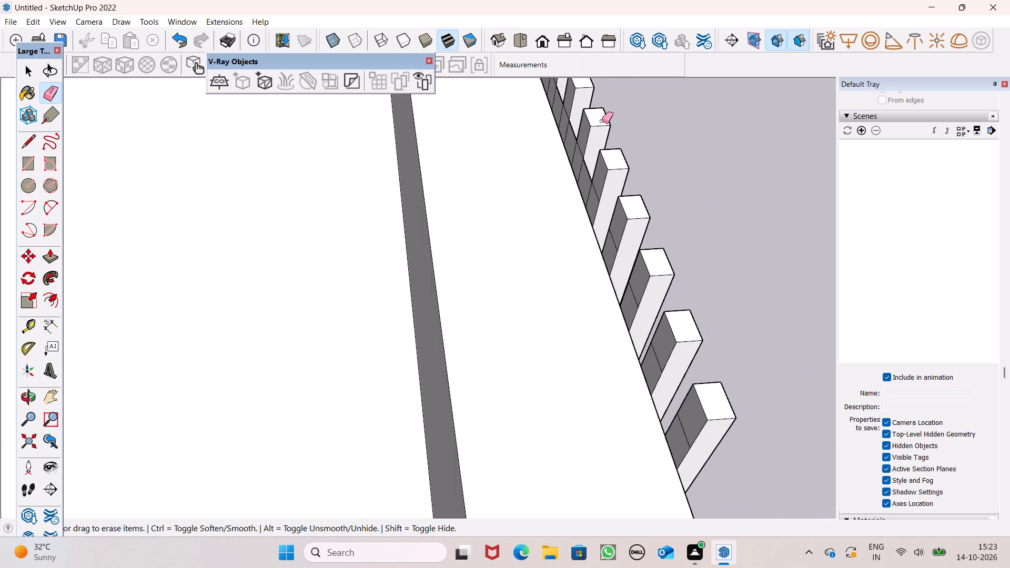
pyautogui.scroll(-1, 587, 113)
pyautogui.scroll(1, 587, 113)
pyautogui.scroll(-1, 584, 117)
pyautogui.scroll(7, 584, 118)
pyautogui.scroll(-1, 584, 170)
pyautogui.scroll(4, 584, 176)
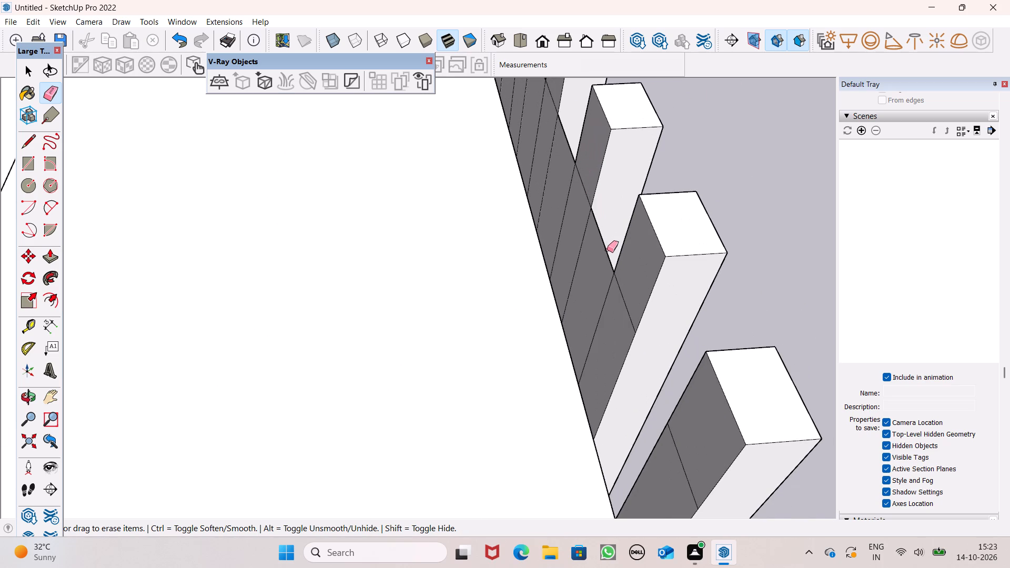
pyautogui.moveTo(607, 245); pyautogui.dragTo(599, 248)
pyautogui.scroll(-6, 610, 168)
pyautogui.scroll(7, 578, 126)
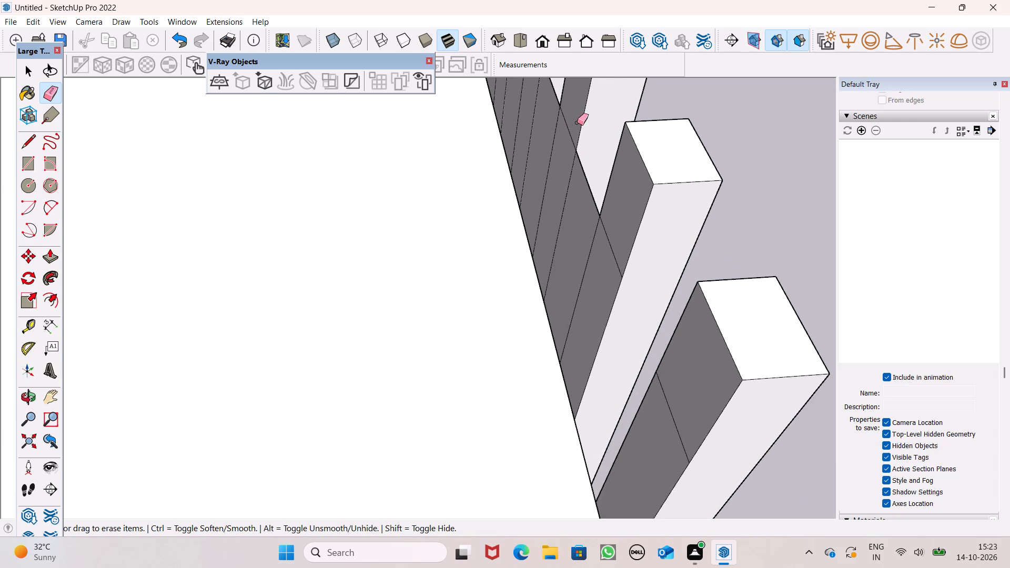
pyautogui.scroll(1, 590, 147)
pyautogui.moveTo(600, 198); pyautogui.dragTo(590, 205)
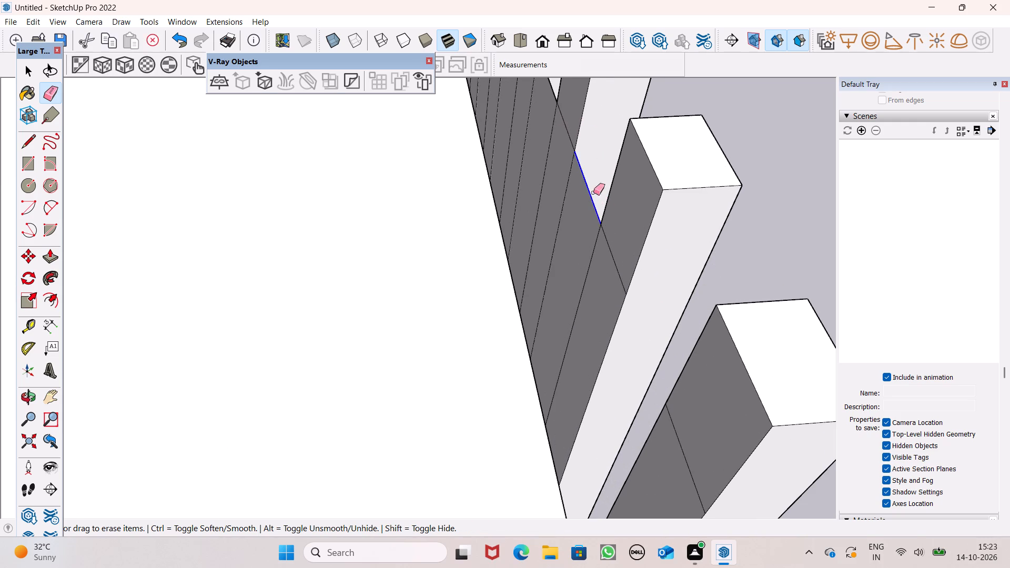
# Erase the line segments spanning two further slat gaps, where the thin faces still close the openings behind the parapet edge.
pyautogui.scroll(-3, 607, 171)
pyautogui.scroll(1, 608, 183)
pyautogui.scroll(-10, 608, 190)
pyautogui.scroll(5, 611, 98)
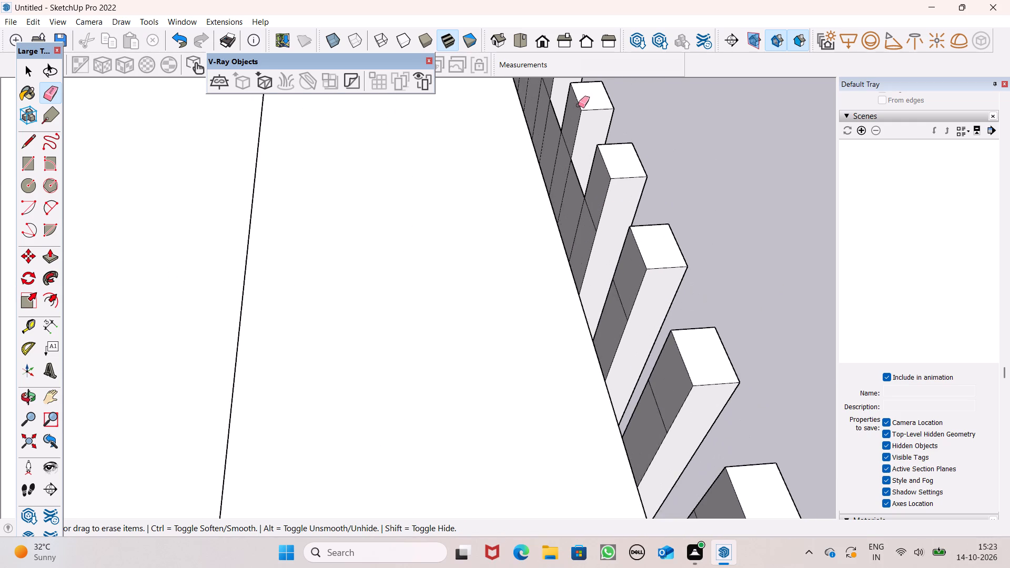
pyautogui.scroll(11, 573, 105)
pyautogui.moveTo(538, 130); pyautogui.dragTo(537, 138)
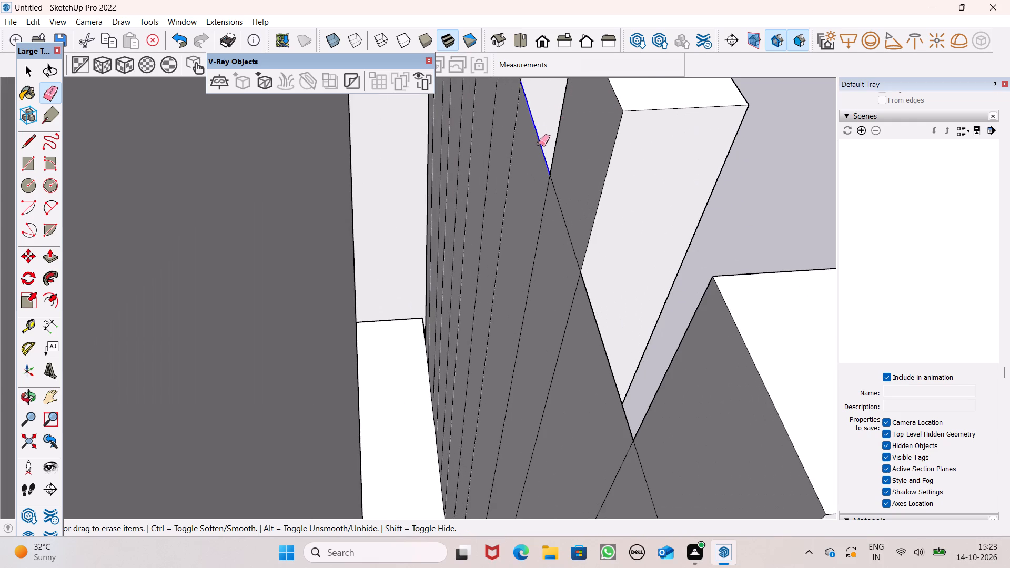
pyautogui.moveTo(590, 298); pyautogui.dragTo(582, 307)
# Erase the line segments in two more closed gaps between slats, towards the far end of the row.
pyautogui.scroll(-2, 554, 232)
pyautogui.scroll(-1, 533, 319)
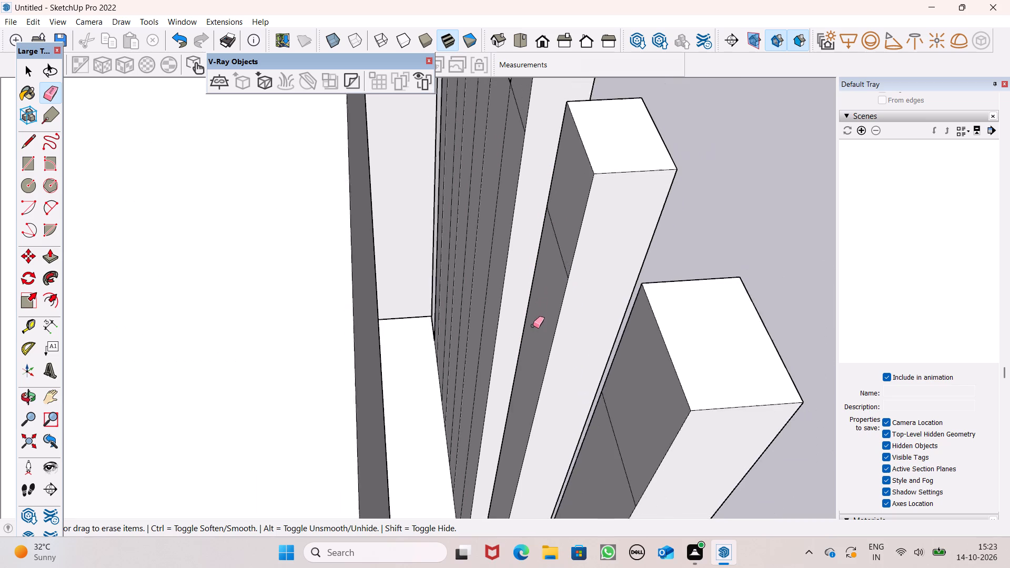
pyautogui.scroll(-2, 533, 326)
pyautogui.scroll(-4, 583, 308)
pyautogui.scroll(4, 573, 117)
pyautogui.scroll(-3, 484, 165)
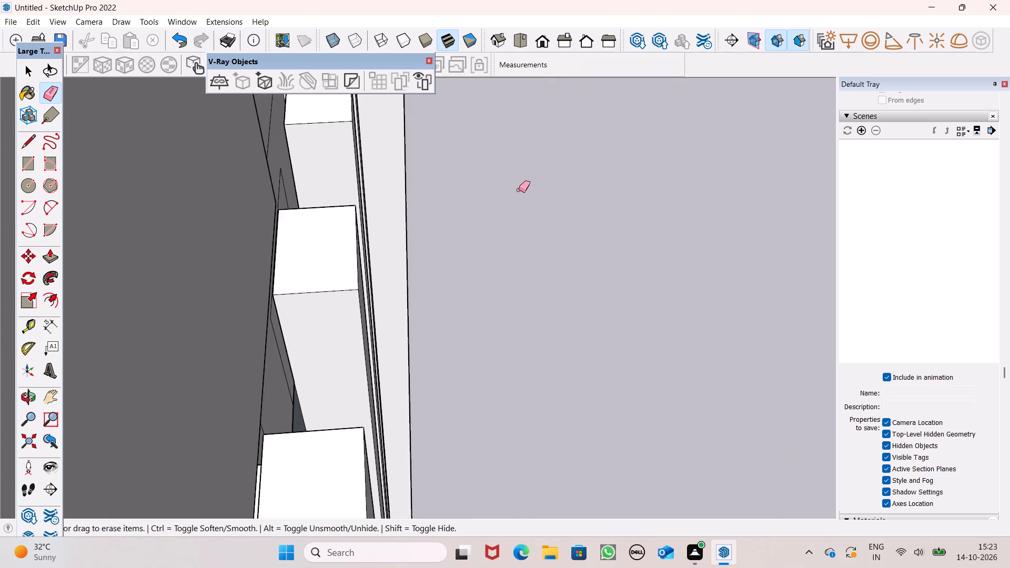
pyautogui.scroll(1, 523, 195)
pyautogui.scroll(-7, 523, 195)
pyautogui.moveTo(547, 226); pyautogui.dragTo(616, 278, button='middle')
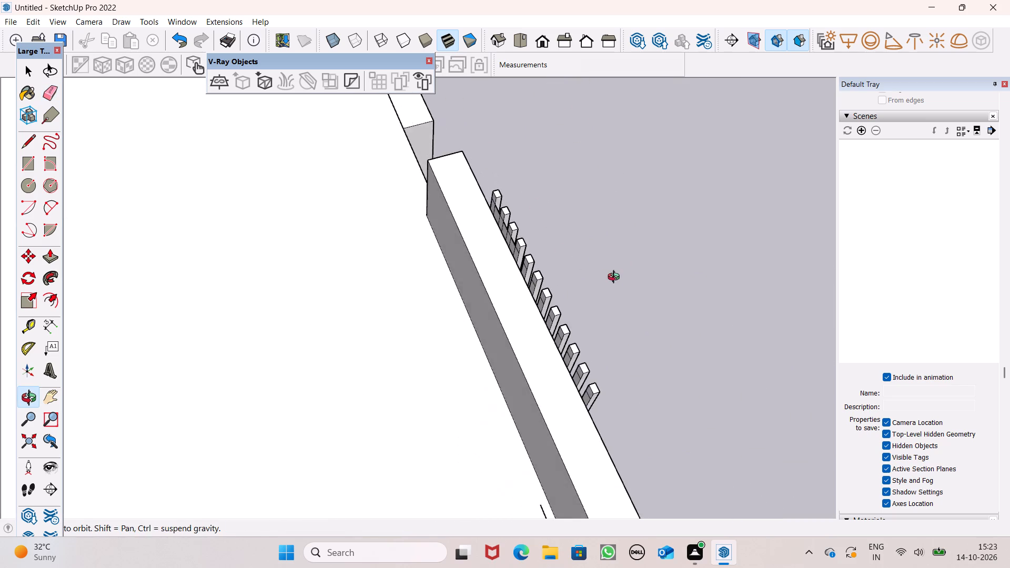
pyautogui.moveTo(616, 278); pyautogui.dragTo(620, 272, button='middle')
pyautogui.scroll(6, 456, 208)
pyautogui.scroll(4, 551, 225)
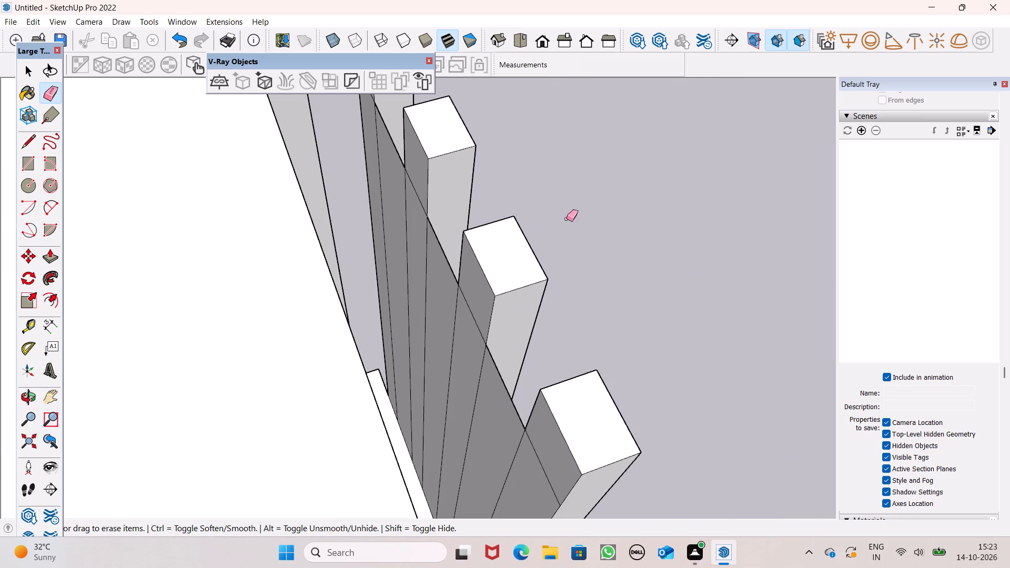
pyautogui.scroll(-6, 619, 236)
pyautogui.scroll(11, 595, 212)
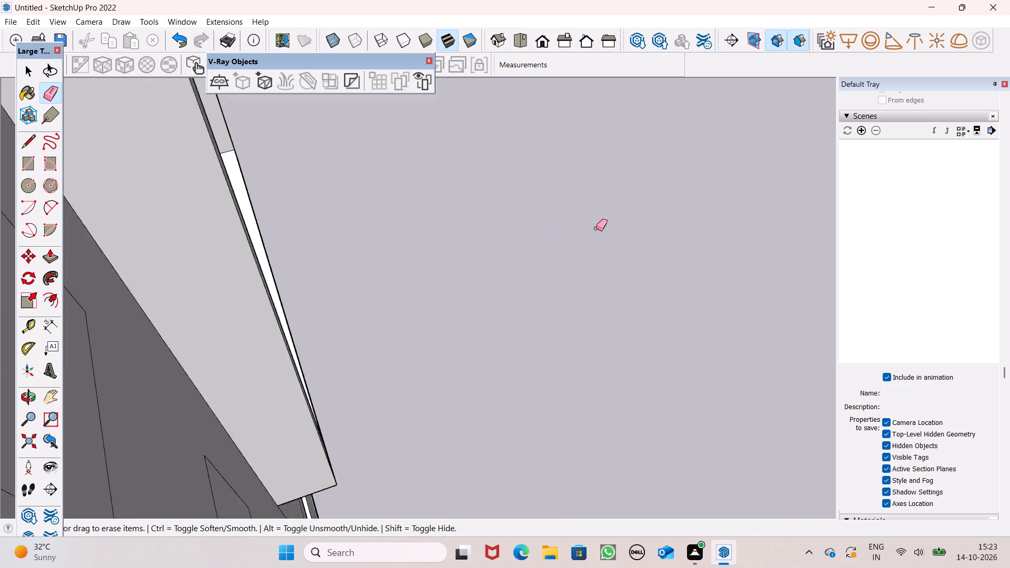
pyautogui.scroll(2, 596, 228)
pyautogui.scroll(-3, 601, 228)
pyautogui.scroll(3, 601, 227)
pyautogui.scroll(-3, 594, 235)
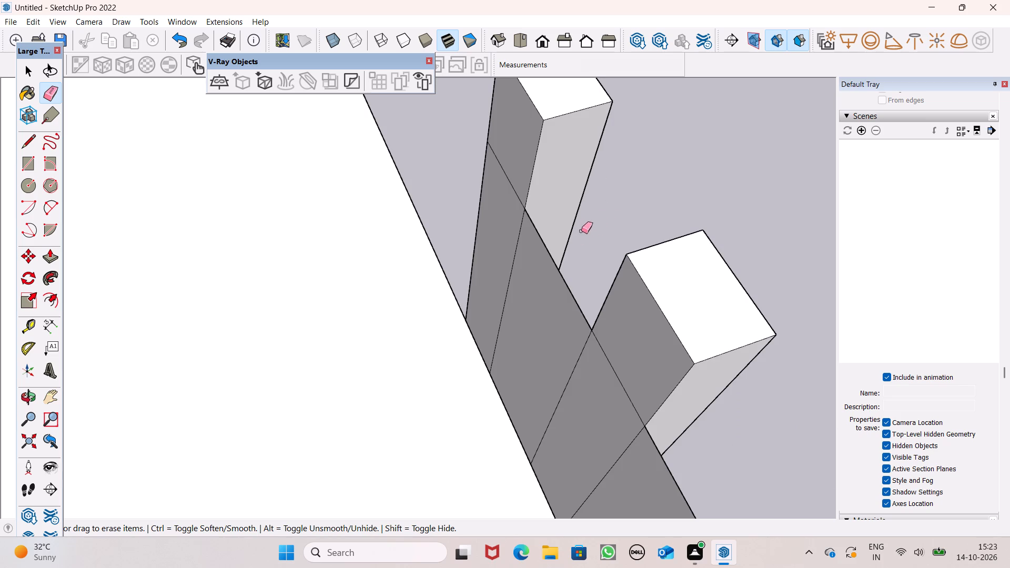
pyautogui.moveTo(565, 268); pyautogui.dragTo(553, 288)
pyautogui.scroll(-5, 592, 157)
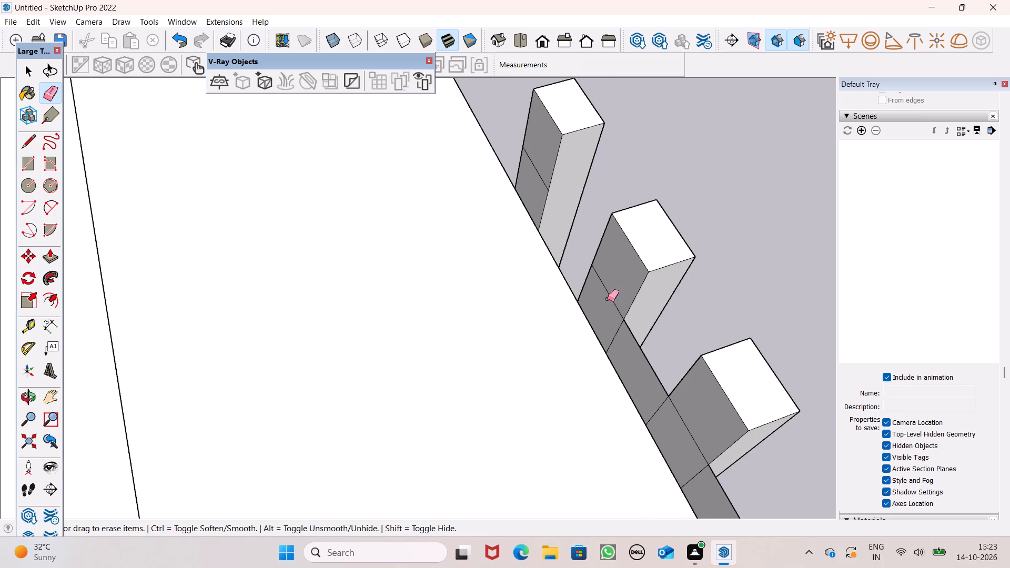
pyautogui.moveTo(648, 354); pyautogui.dragTo(643, 362)
pyautogui.scroll(-4, 596, 219)
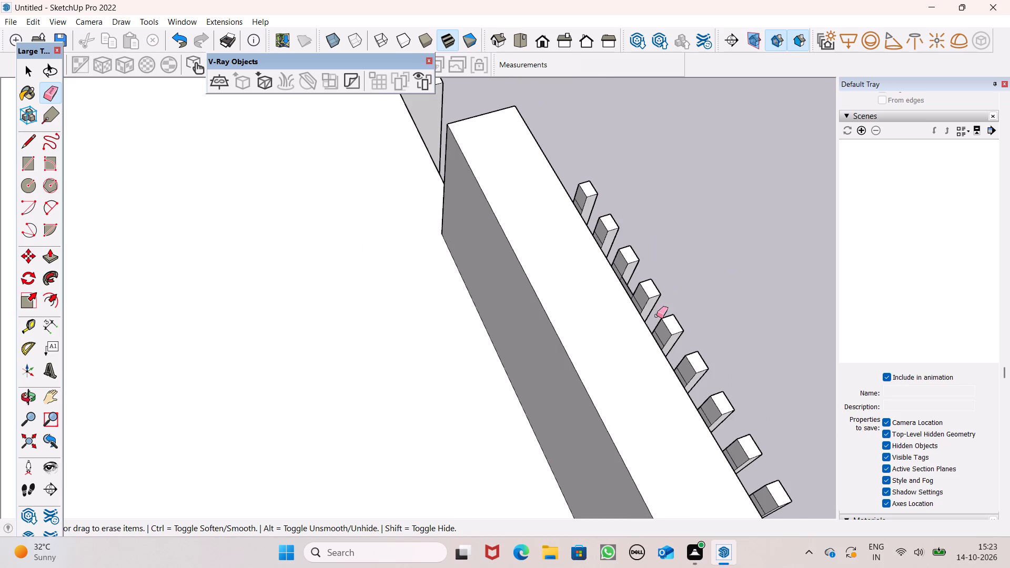
# Erase the line segment crossing one more gap between slats, in the middle of the row behind the parapet edge.
pyautogui.scroll(2, 657, 316)
pyautogui.scroll(-1, 662, 301)
pyautogui.scroll(2, 662, 292)
pyautogui.scroll(5, 601, 250)
pyautogui.moveTo(595, 237); pyautogui.dragTo(585, 237)
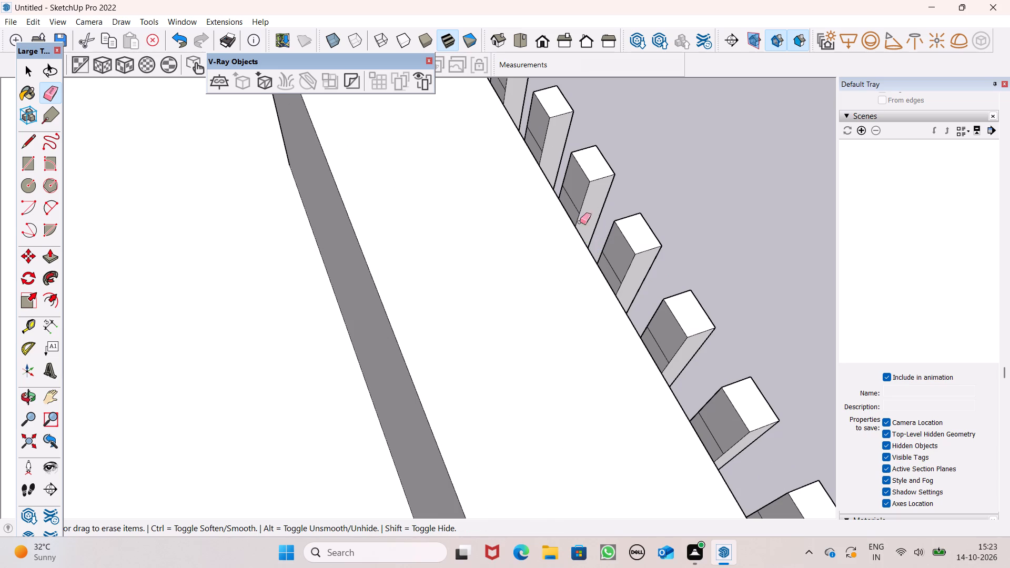
pyautogui.scroll(1, 597, 221)
pyautogui.scroll(-8, 598, 225)
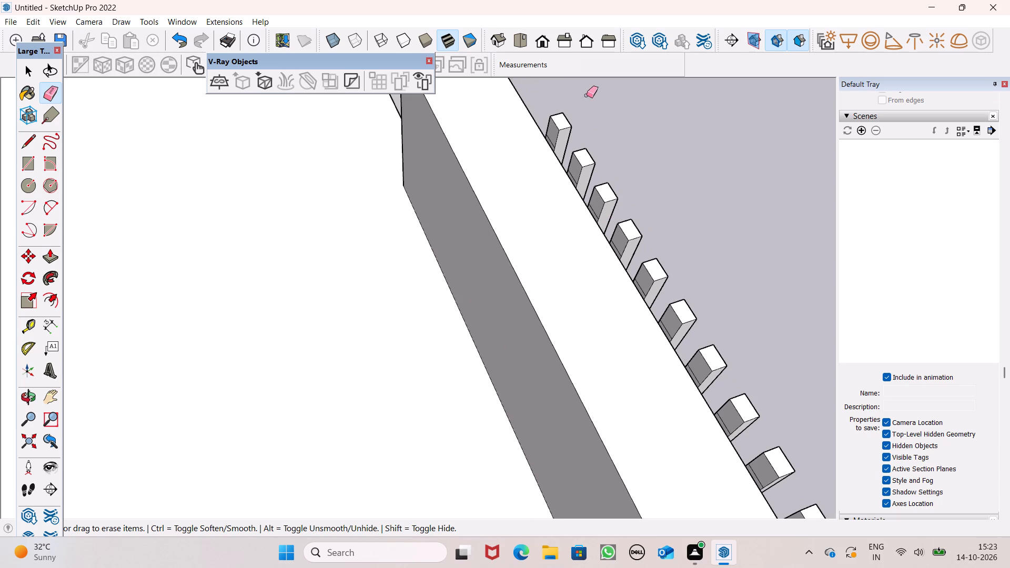
pyautogui.scroll(3, 592, 97)
pyautogui.scroll(-4, 581, 107)
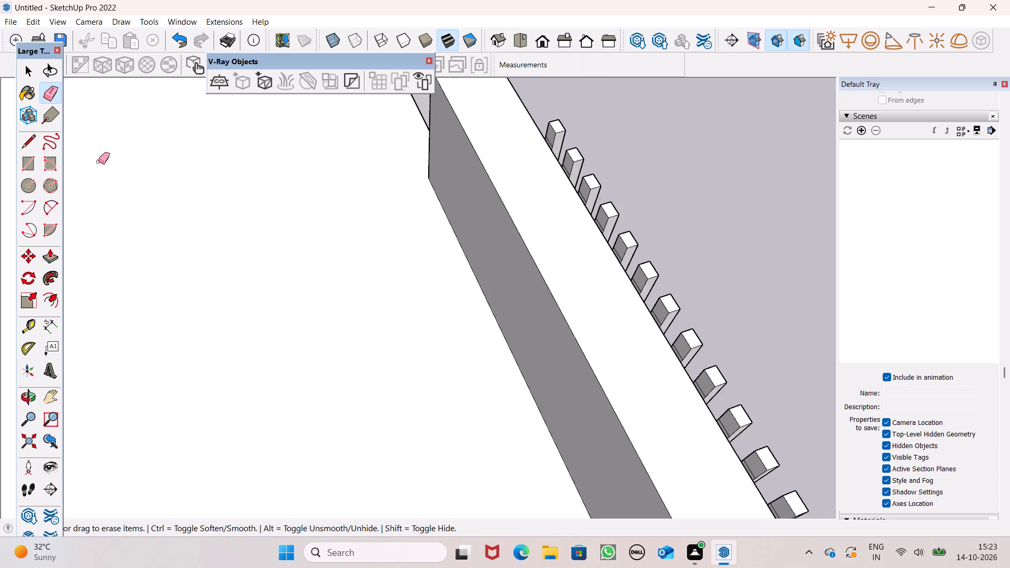
# Push/Pull the upper back face of the slat at the far end of the row 6 1/4" to the parapet wall.
pyautogui.click(49, 254)
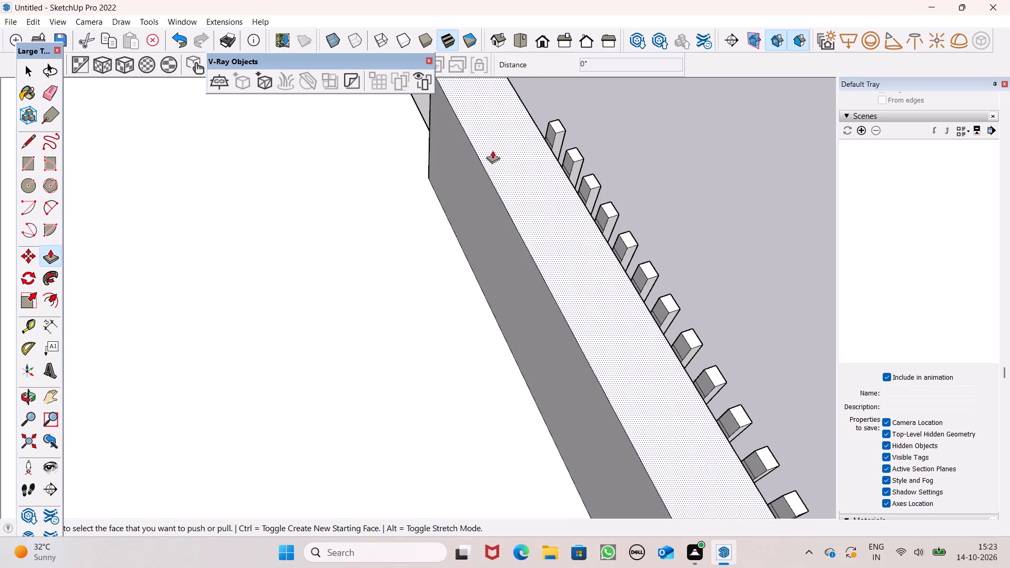
pyautogui.scroll(-1, 532, 127)
pyautogui.scroll(12, 546, 123)
pyautogui.scroll(-1, 552, 137)
pyautogui.scroll(2, 552, 137)
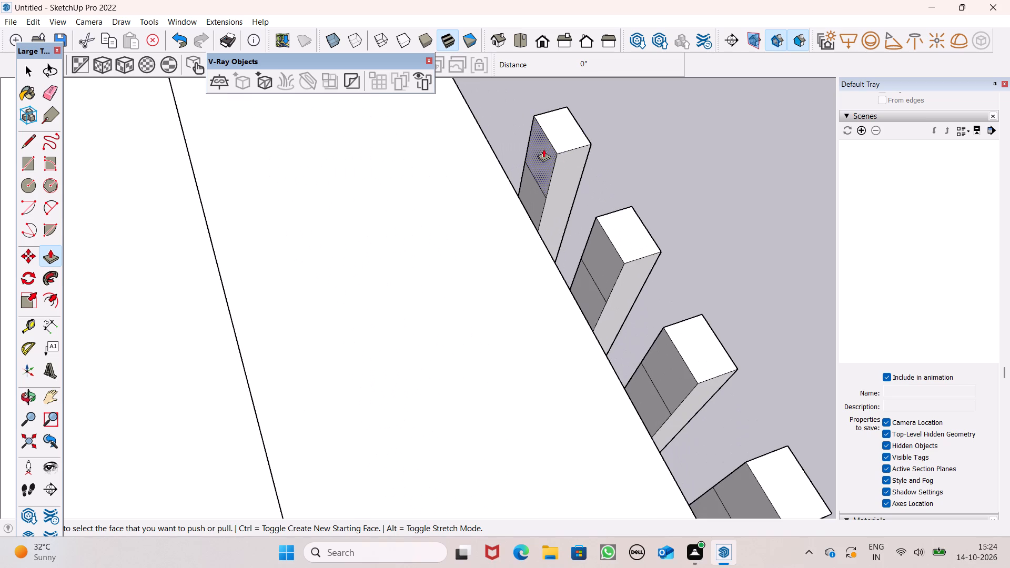
pyautogui.moveTo(561, 167); pyautogui.dragTo(462, 151, button='middle')
pyautogui.scroll(1, 558, 196)
pyautogui.scroll(-1, 558, 196)
pyautogui.scroll(1, 558, 196)
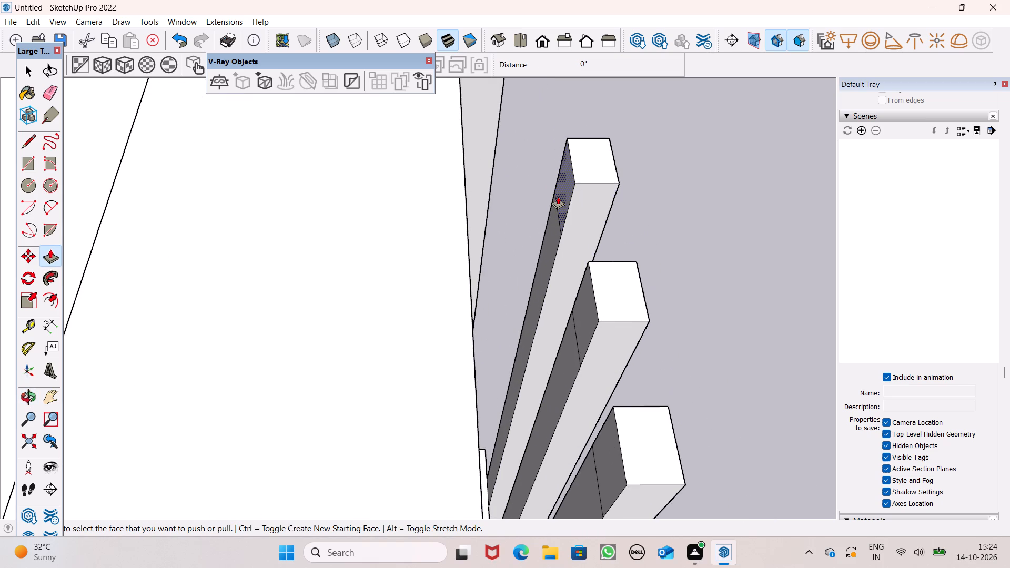
pyautogui.moveTo(569, 194); pyautogui.dragTo(460, 194)
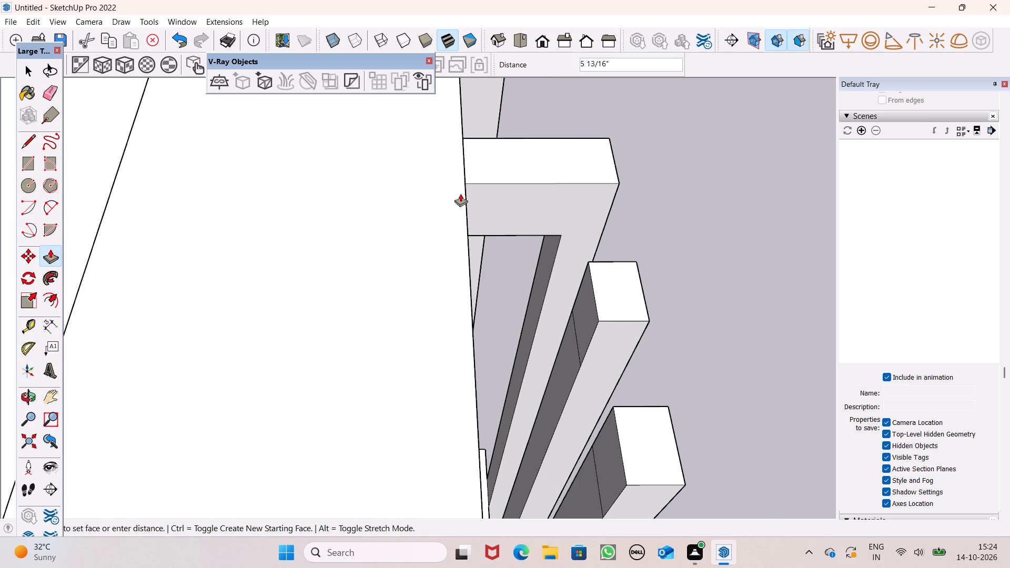
pyautogui.moveTo(460, 194); pyautogui.dragTo(454, 193)
# Extrude the upper back face of the second slat from the far end 6 5/16" to the parapet wall.
pyautogui.scroll(-1, 552, 135)
pyautogui.moveTo(614, 174); pyautogui.dragTo(526, 116, button='middle')
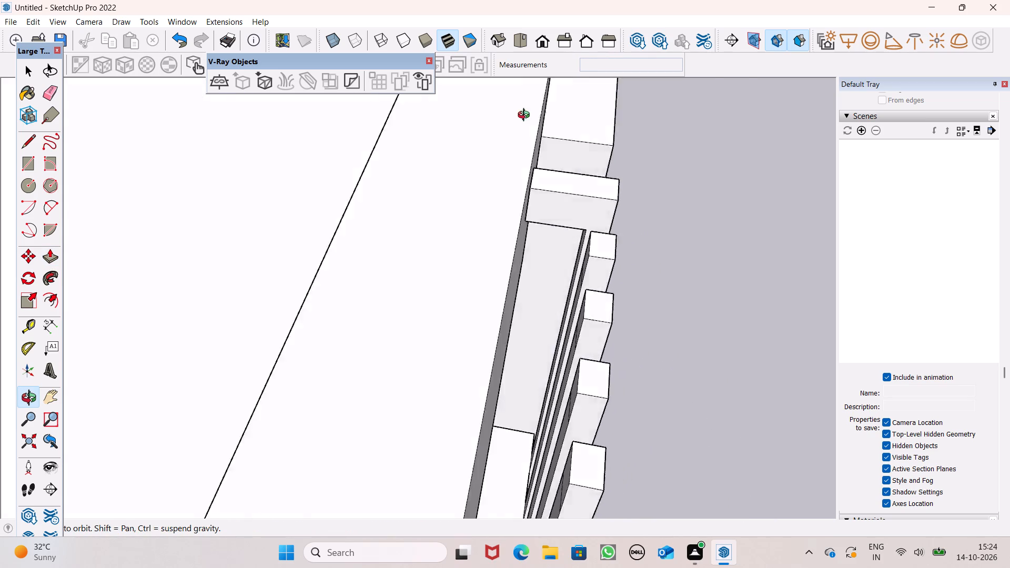
pyautogui.moveTo(526, 116); pyautogui.dragTo(617, 99, button='middle')
pyautogui.scroll(1, 617, 99)
pyautogui.scroll(1, 582, 242)
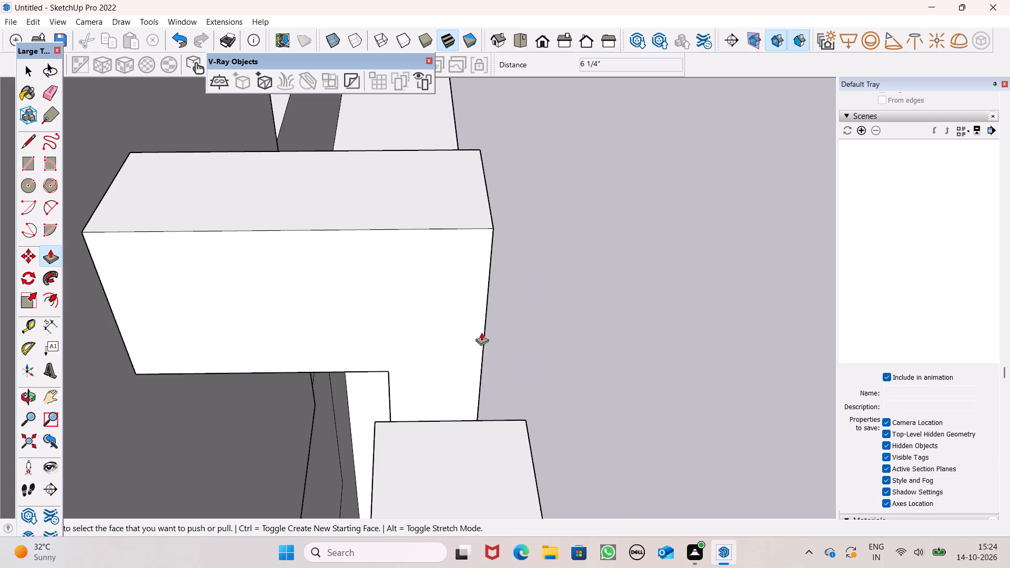
pyautogui.scroll(-2, 503, 318)
pyautogui.scroll(1, 503, 318)
pyautogui.moveTo(487, 394); pyautogui.dragTo(572, 382, button='middle')
pyautogui.scroll(2, 477, 387)
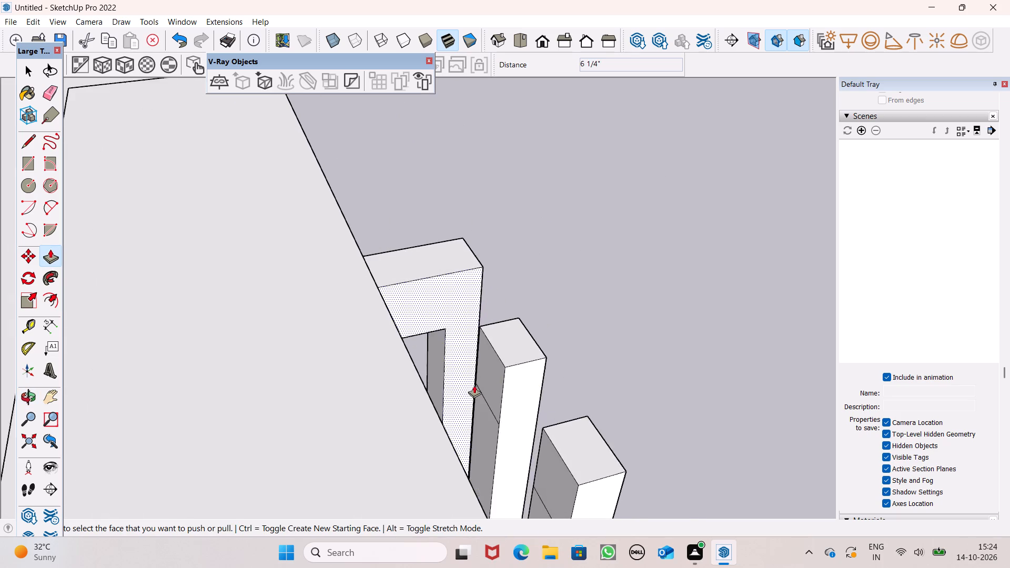
pyautogui.scroll(2, 501, 394)
pyautogui.moveTo(509, 410); pyautogui.dragTo(476, 405, button='middle')
pyautogui.scroll(1, 477, 405)
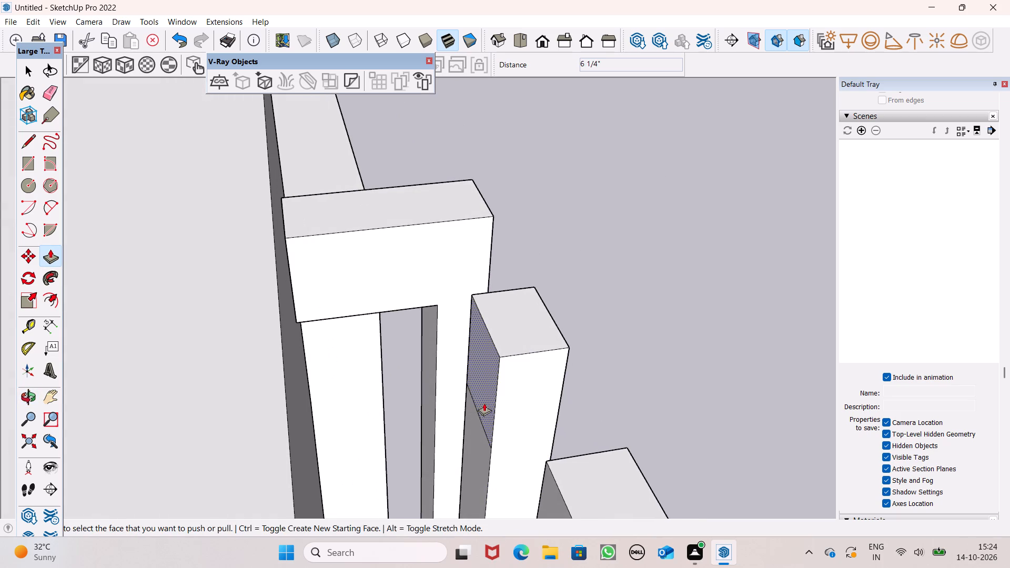
pyautogui.moveTo(484, 403); pyautogui.dragTo(296, 412)
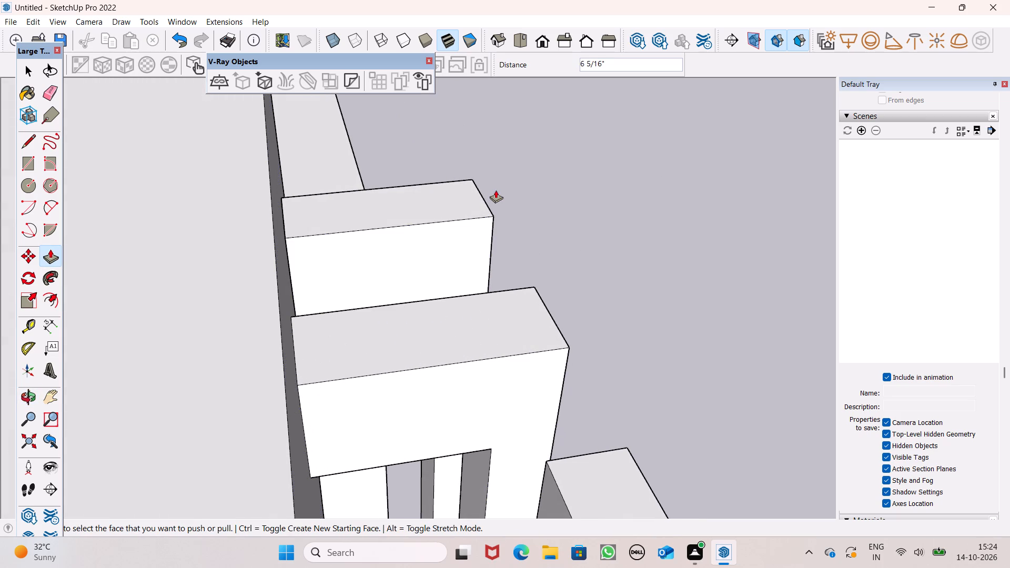
# Extrude the upper back face of the third slat from the far end 6 5/16" to the parapet wall.
pyautogui.scroll(-4, 496, 192)
pyautogui.scroll(-3, 568, 269)
pyautogui.moveTo(569, 275); pyautogui.dragTo(510, 259, button='middle')
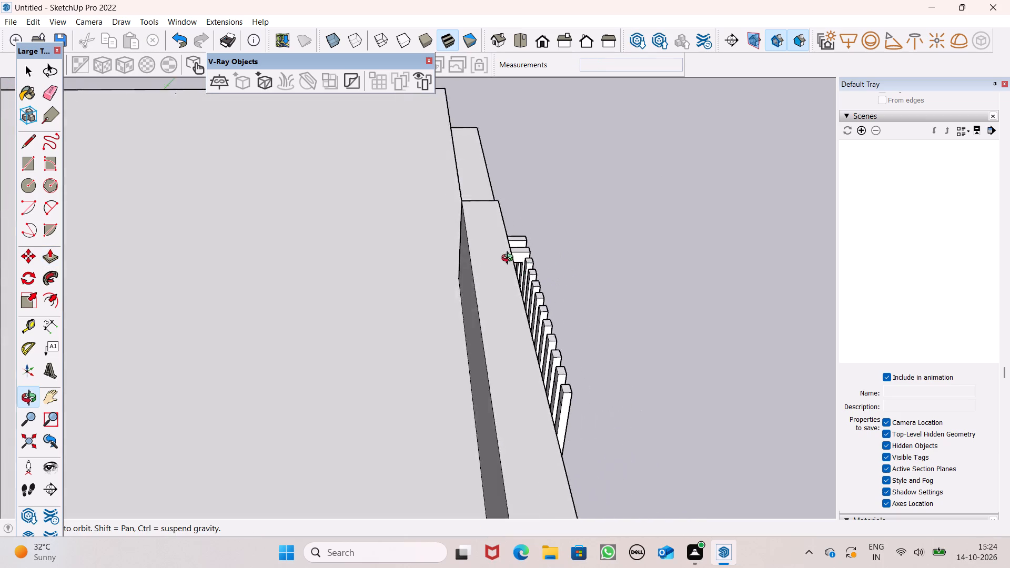
pyautogui.moveTo(510, 259); pyautogui.dragTo(437, 260, button='middle')
pyautogui.scroll(8, 468, 272)
pyautogui.scroll(1, 533, 308)
pyautogui.moveTo(534, 310); pyautogui.dragTo(566, 317, button='middle')
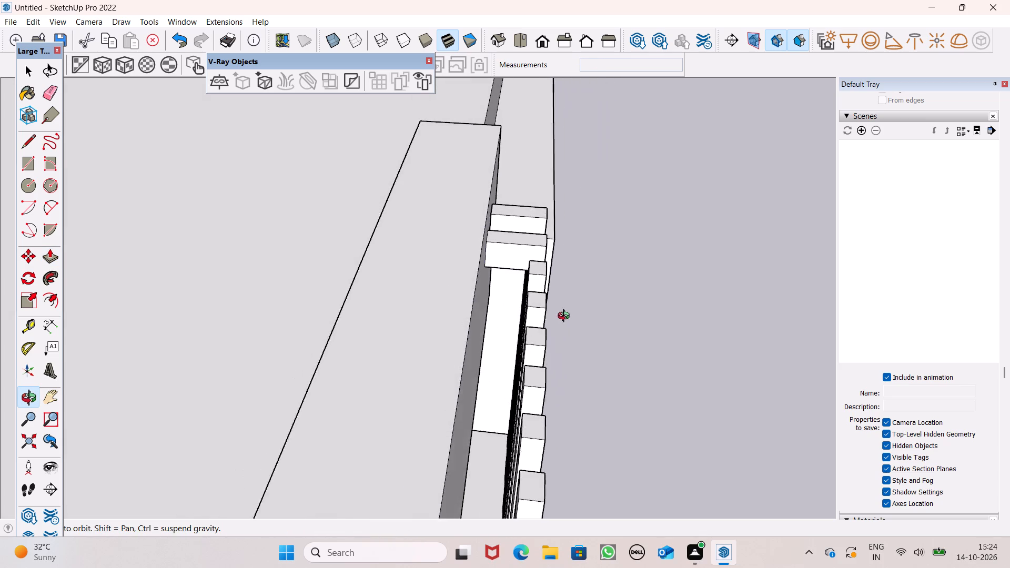
pyautogui.moveTo(566, 317); pyautogui.dragTo(587, 312, button='middle')
pyautogui.scroll(1, 587, 312)
pyautogui.scroll(1, 518, 269)
pyautogui.scroll(-1, 518, 269)
pyautogui.scroll(1, 518, 269)
pyautogui.scroll(-1, 518, 269)
pyautogui.scroll(3, 518, 269)
pyautogui.moveTo(502, 261); pyautogui.dragTo(526, 257, button='middle')
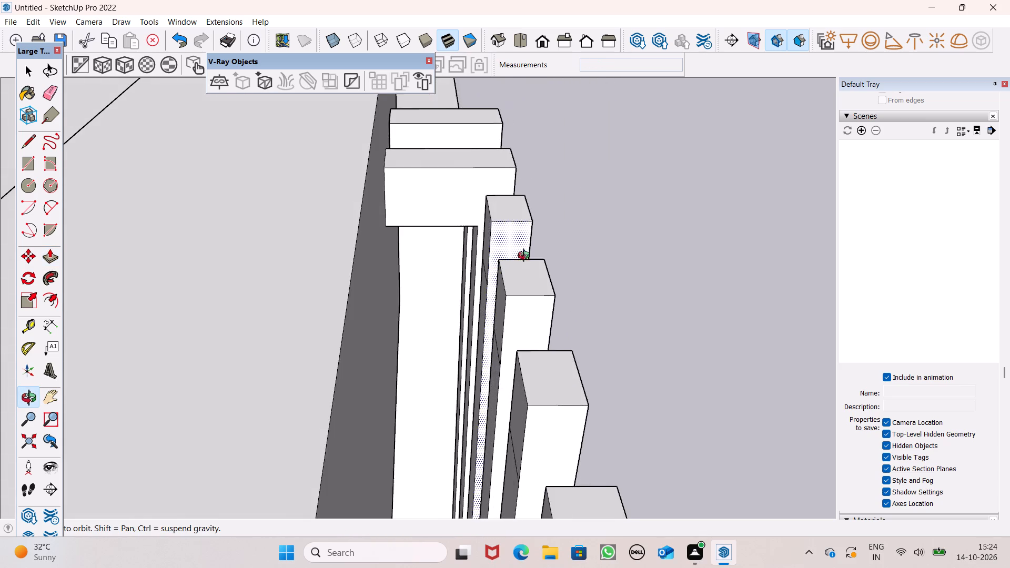
pyautogui.moveTo(526, 257); pyautogui.dragTo(527, 254, button='middle')
pyautogui.scroll(4, 480, 238)
pyautogui.moveTo(491, 239); pyautogui.dragTo(291, 257)
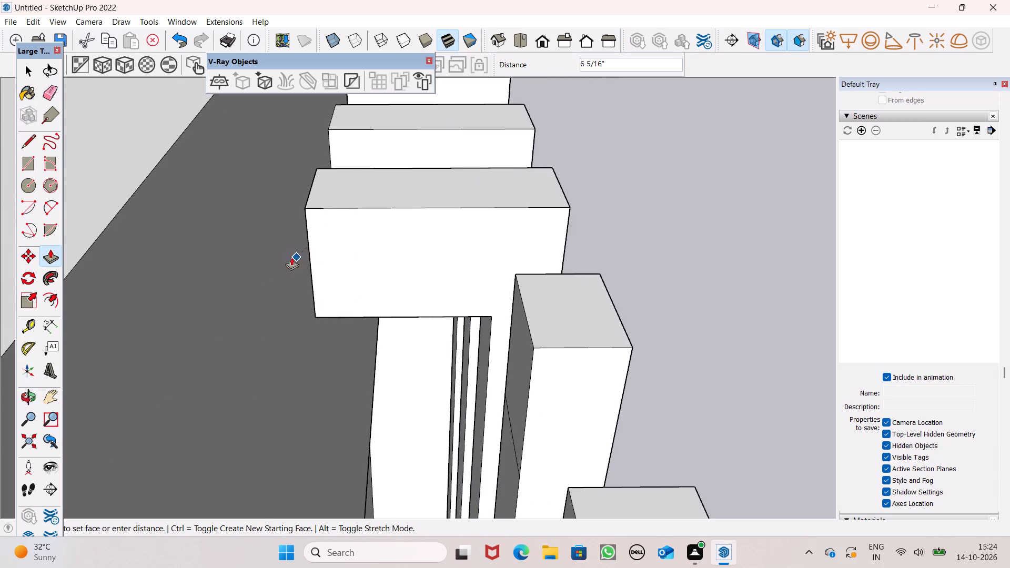
pyautogui.moveTo(291, 257); pyautogui.dragTo(280, 259)
# Extrude the upper back face of the fourth slat from the far end 6 5/16" to the parapet wall.
pyautogui.scroll(-1, 473, 149)
pyautogui.scroll(1, 476, 154)
pyautogui.scroll(-1, 531, 188)
pyautogui.scroll(1, 543, 202)
pyautogui.scroll(-6, 546, 205)
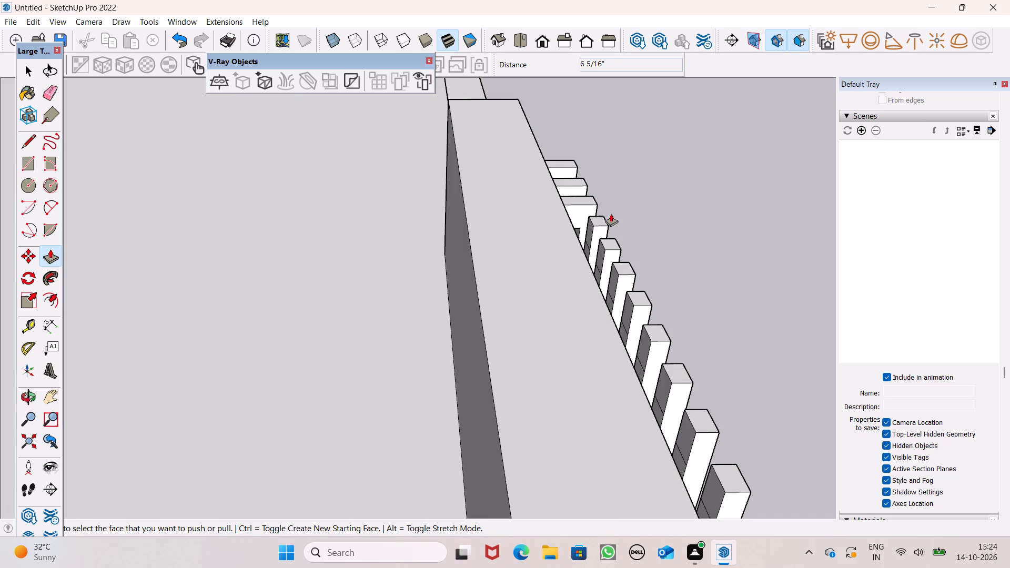
pyautogui.scroll(-5, 617, 213)
pyautogui.moveTo(633, 256); pyautogui.dragTo(456, 280, button='middle')
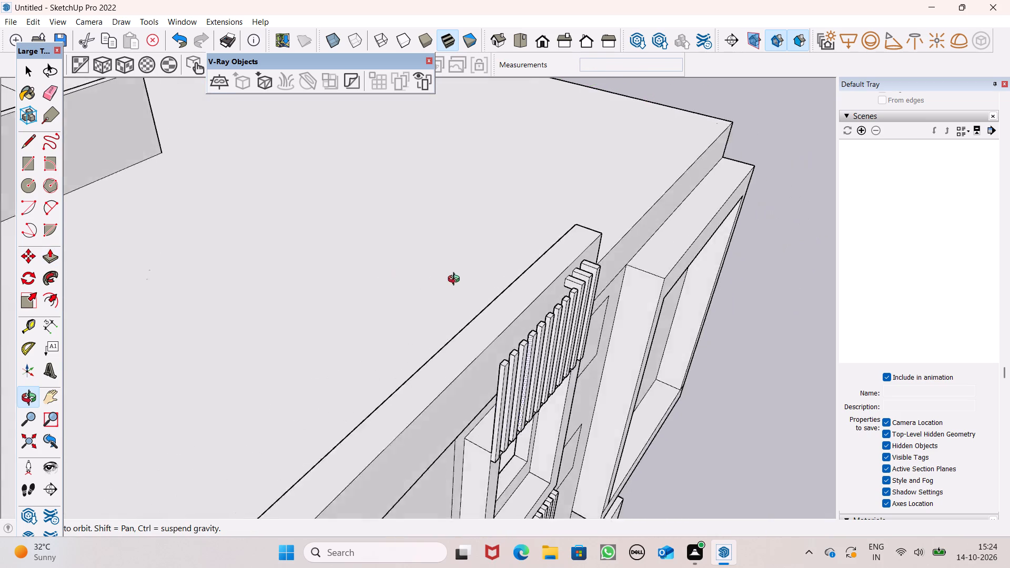
pyautogui.moveTo(456, 280); pyautogui.dragTo(558, 271, button='middle')
pyautogui.scroll(13, 595, 253)
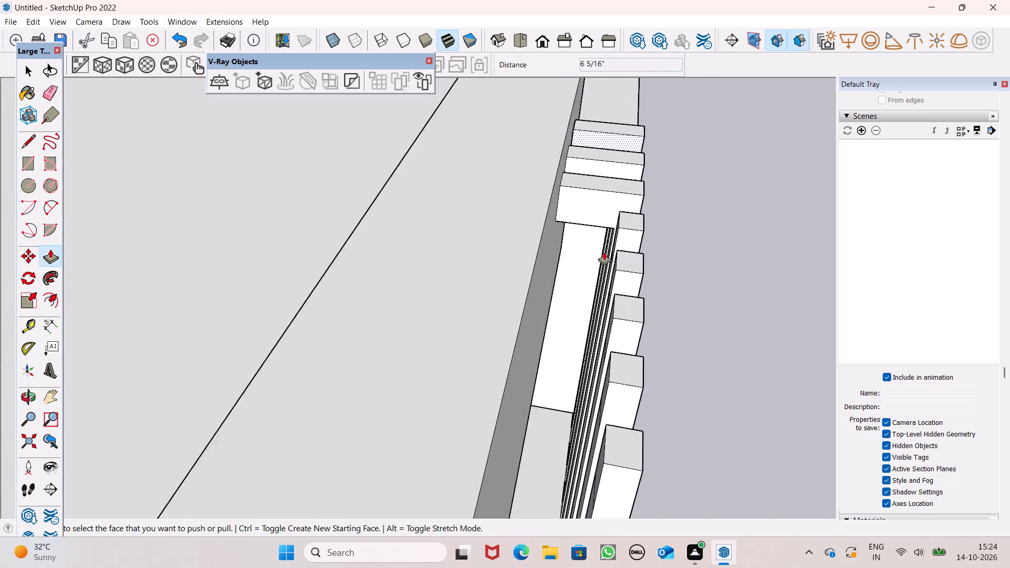
pyautogui.scroll(3, 604, 252)
pyautogui.moveTo(619, 271); pyautogui.dragTo(651, 235, button='middle')
pyautogui.scroll(1, 652, 249)
pyautogui.scroll(7, 601, 219)
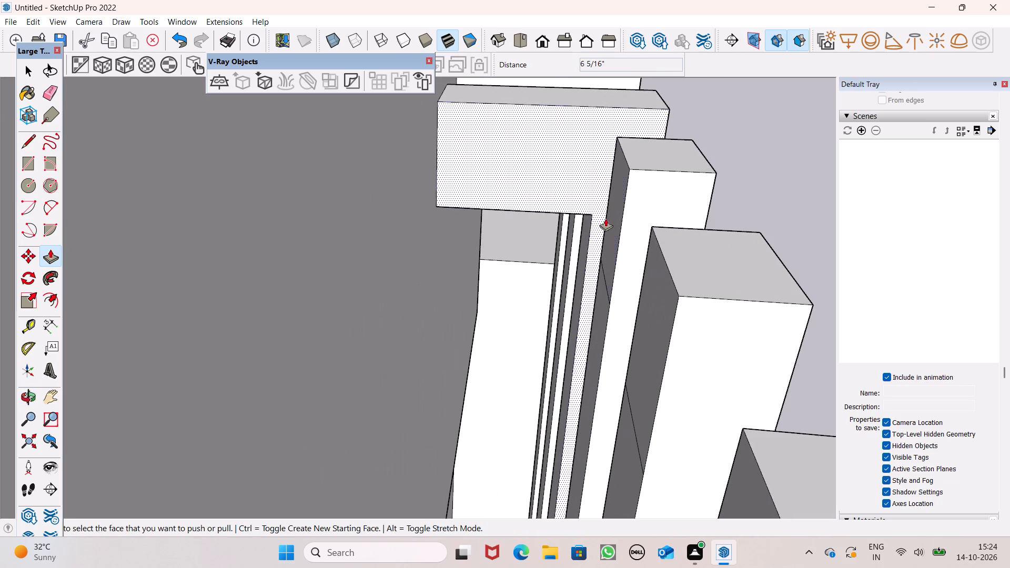
pyautogui.moveTo(613, 220); pyautogui.dragTo(398, 238)
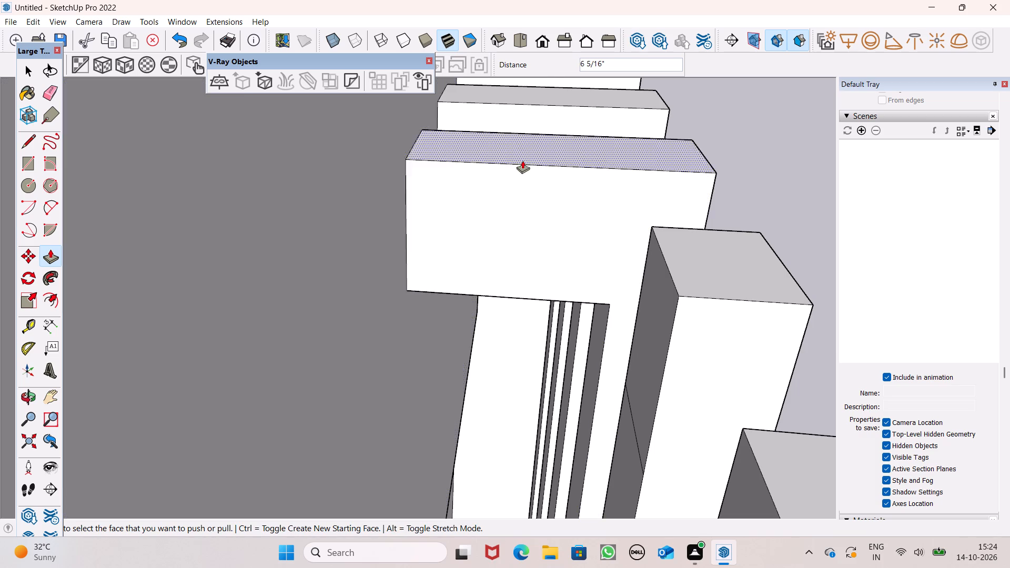
# Extrude the upper back faces of the following two slats, towards the near end, 6 5/16" each to the parapet wall.
pyautogui.scroll(-6, 522, 160)
pyautogui.moveTo(593, 281); pyautogui.dragTo(428, 299)
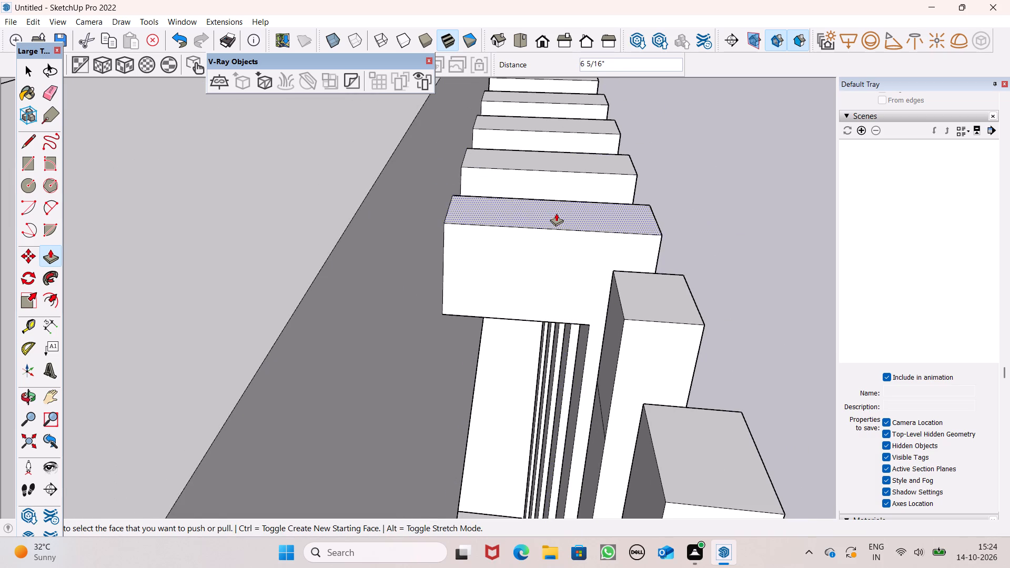
pyautogui.scroll(1, 561, 223)
pyautogui.scroll(-1, 699, 191)
pyautogui.scroll(5, 657, 287)
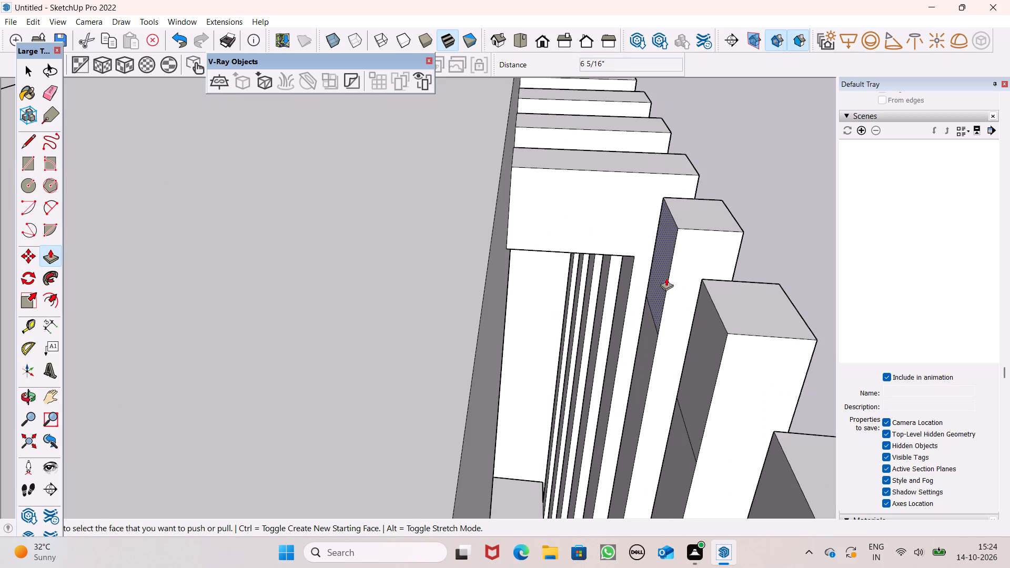
pyautogui.moveTo(667, 279); pyautogui.dragTo(488, 303)
# Extrude the upper back face of the next unconnected slat along the row 6 5/16" to the parapet wall.
pyautogui.scroll(1, 620, 188)
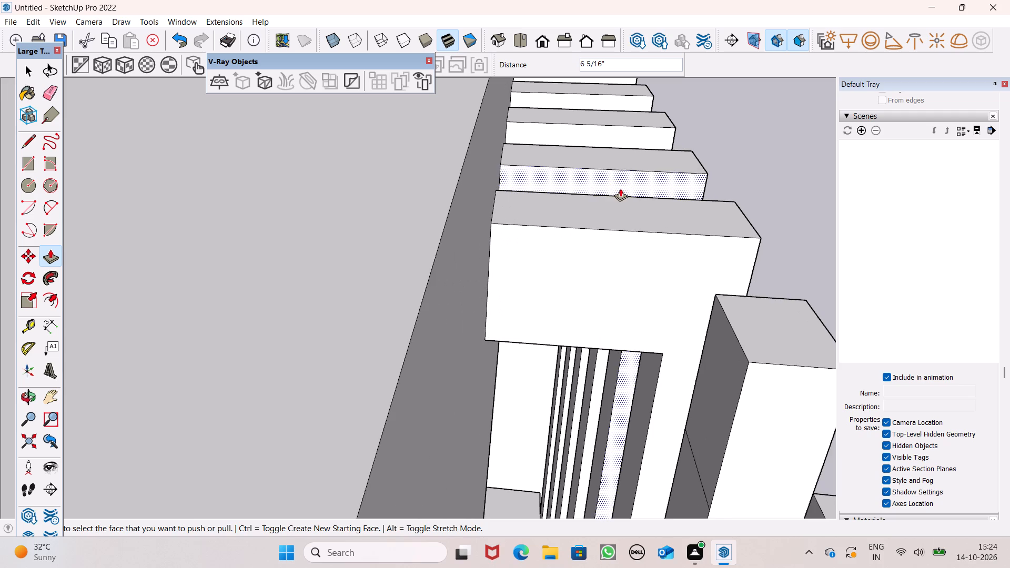
pyautogui.scroll(-6, 683, 146)
pyautogui.scroll(8, 711, 193)
pyautogui.scroll(-1, 693, 183)
pyautogui.scroll(1, 693, 183)
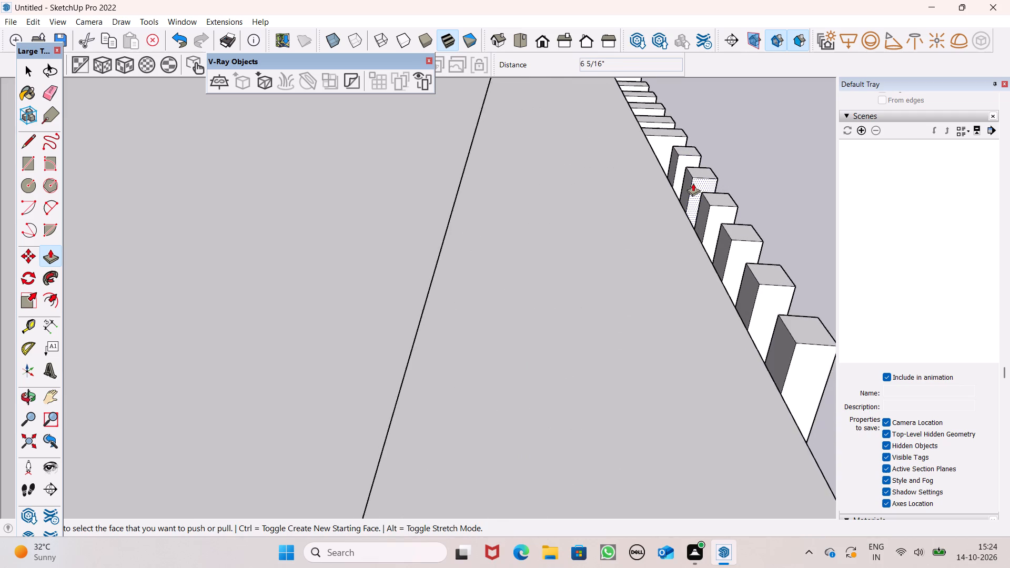
pyautogui.scroll(2, 692, 176)
pyautogui.scroll(-1, 692, 176)
pyautogui.scroll(2, 692, 176)
pyautogui.moveTo(692, 195); pyautogui.dragTo(675, 196, button='middle')
pyautogui.scroll(2, 681, 191)
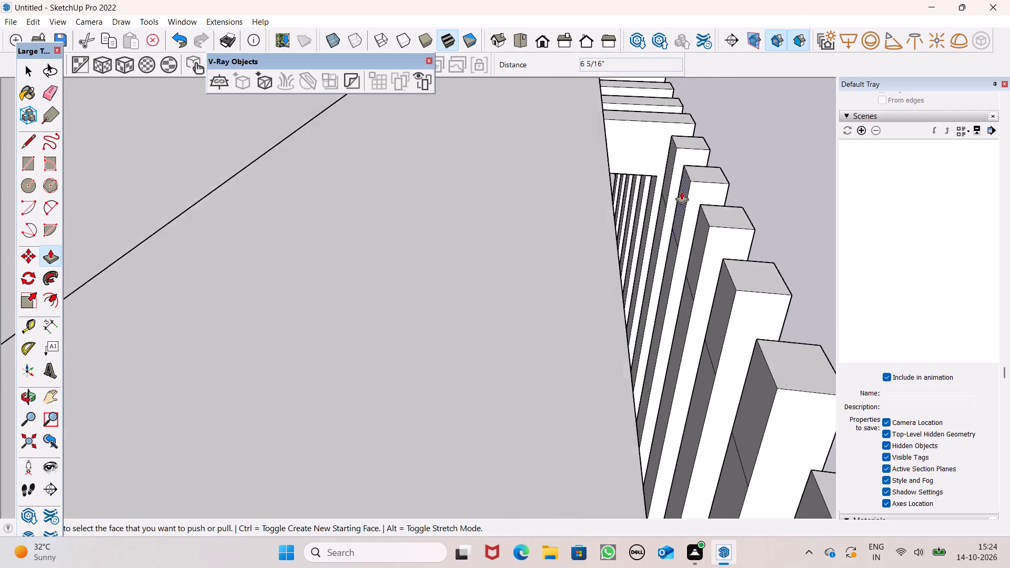
pyautogui.scroll(4, 681, 191)
pyautogui.moveTo(661, 163); pyautogui.dragTo(576, 168)
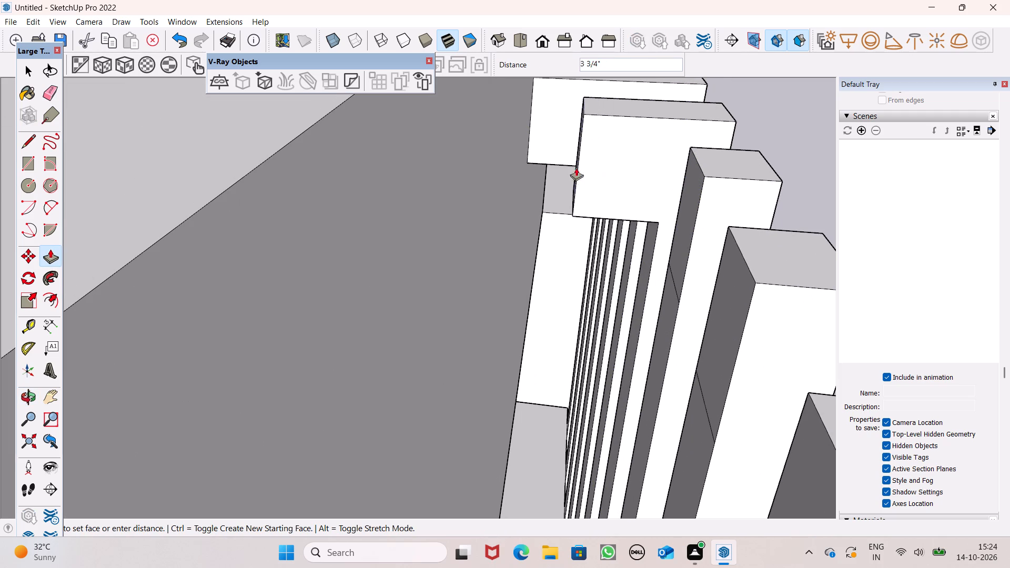
pyautogui.moveTo(576, 168); pyautogui.dragTo(522, 171)
# Extrude the upper back faces of two further slats towards the near end 6 5/16" each to the parapet wall.
pyautogui.scroll(-6, 610, 137)
pyautogui.scroll(4, 653, 196)
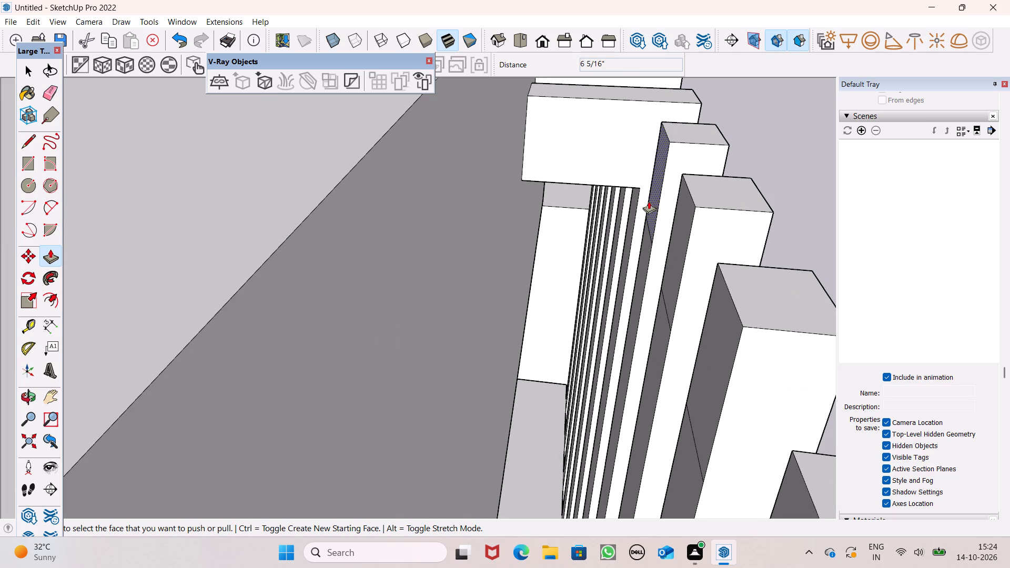
pyautogui.moveTo(653, 201); pyautogui.dragTo(523, 209)
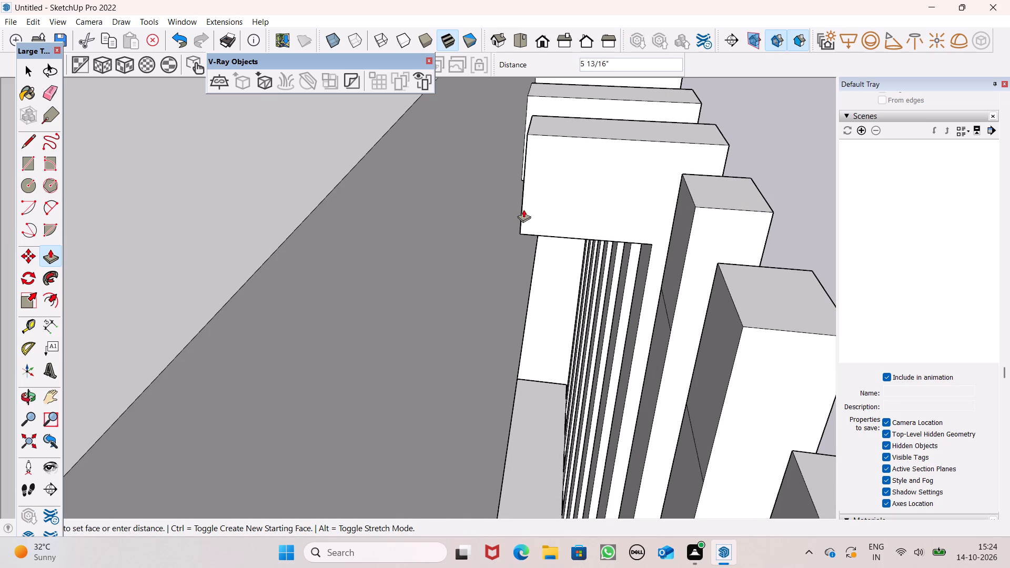
pyautogui.moveTo(523, 209); pyautogui.dragTo(499, 209)
pyautogui.scroll(-5, 627, 134)
pyautogui.scroll(-1, 644, 181)
pyautogui.scroll(2, 650, 187)
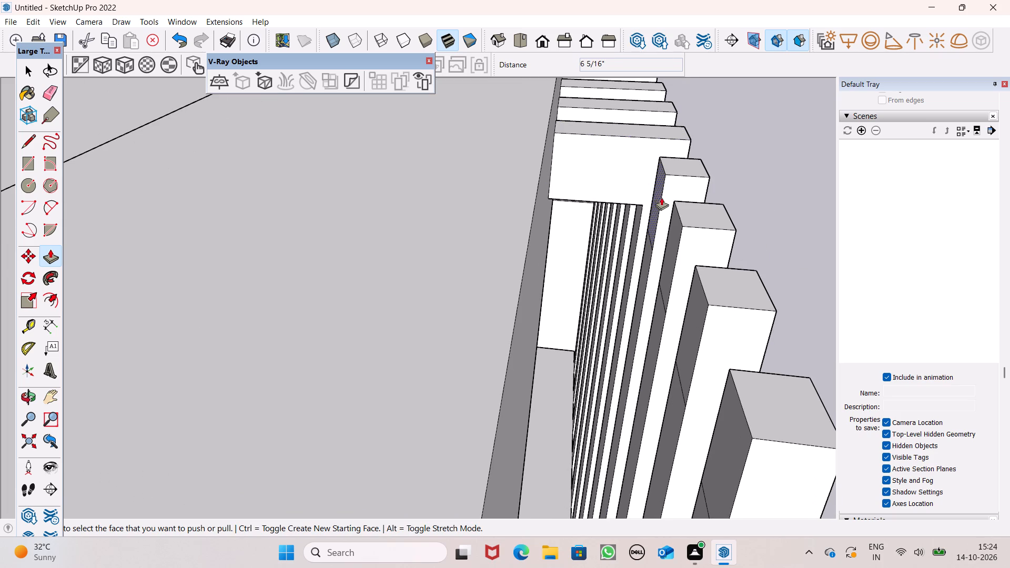
pyautogui.scroll(3, 655, 205)
pyautogui.moveTo(655, 208); pyautogui.dragTo(487, 225)
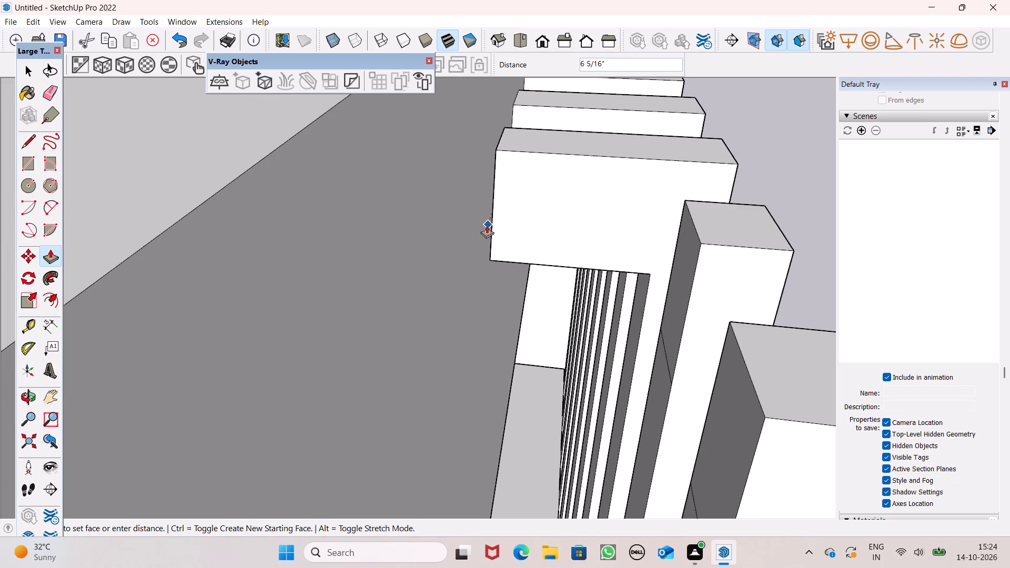
pyautogui.moveTo(487, 225); pyautogui.dragTo(486, 225)
# Extrude the upper back face of the third-to-last slat at the near end 6 5/16" to the parapet wall.
pyautogui.scroll(-6, 653, 134)
pyautogui.scroll(4, 649, 173)
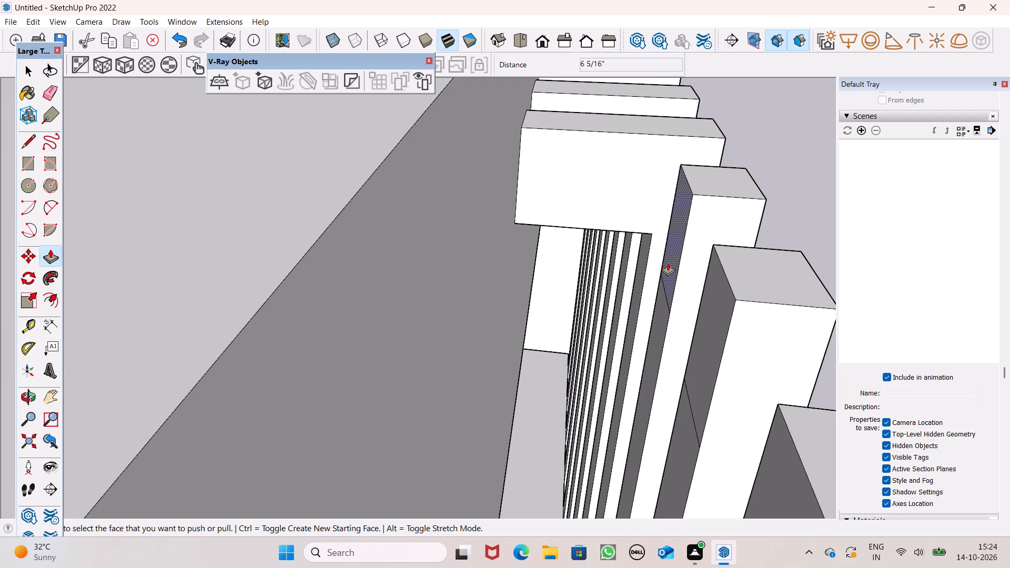
pyautogui.scroll(4, 670, 276)
pyautogui.moveTo(669, 277); pyautogui.dragTo(454, 284)
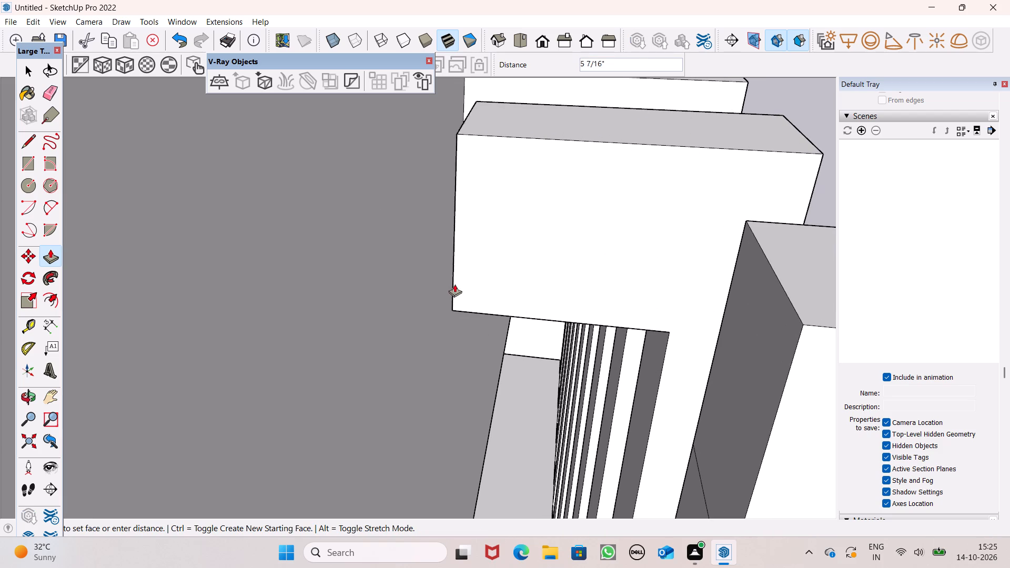
pyautogui.moveTo(454, 284); pyautogui.dragTo(401, 285)
pyautogui.scroll(-6, 471, 247)
pyautogui.scroll(-3, 543, 209)
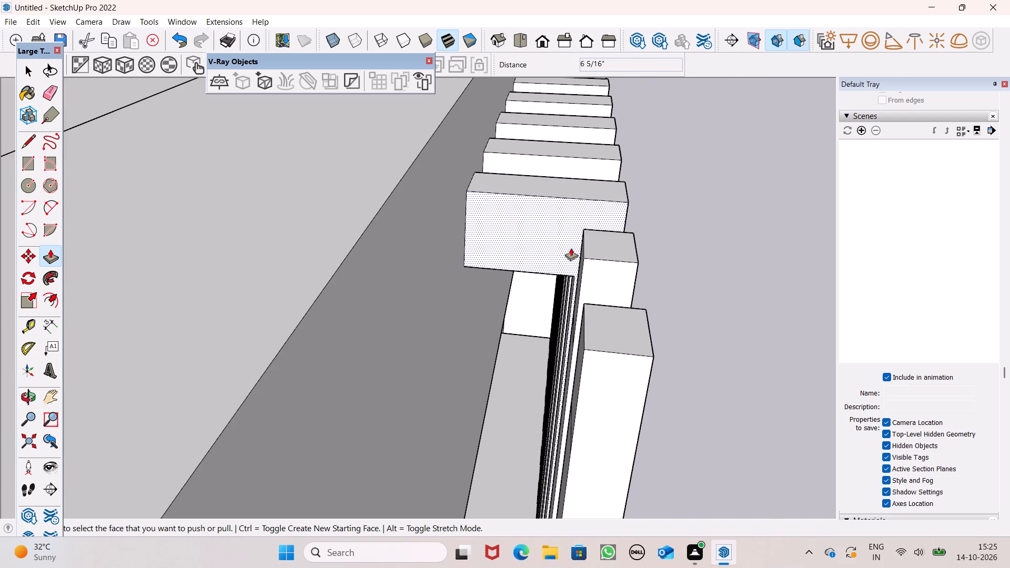
pyautogui.scroll(-3, 620, 202)
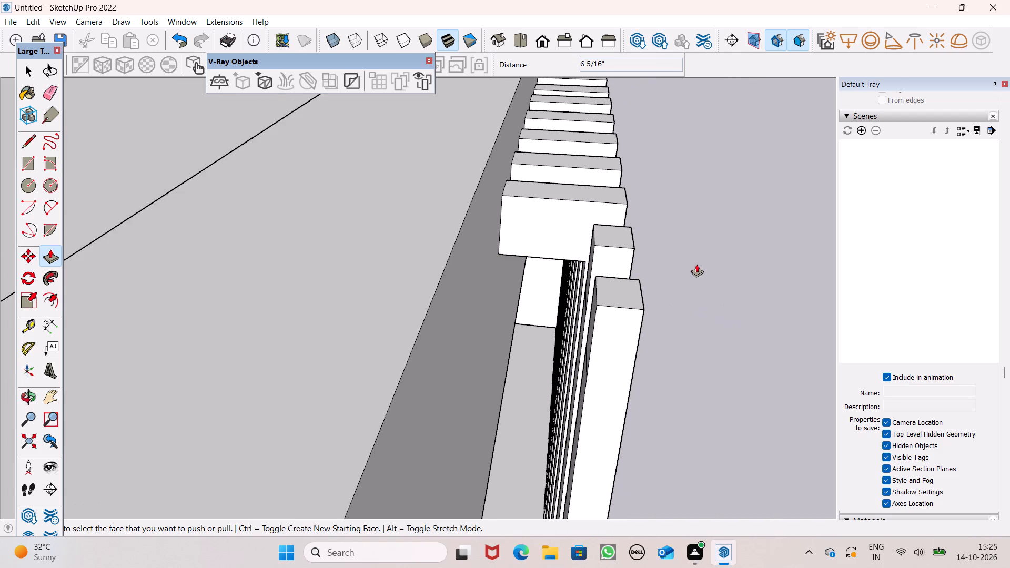
# Extrude the upper back face of the second-to-last slat at the near end 6 5/16" to the parapet wall.
pyautogui.scroll(-2, 696, 264)
pyautogui.moveTo(683, 302); pyautogui.dragTo(692, 318, button='middle')
pyautogui.scroll(5, 686, 315)
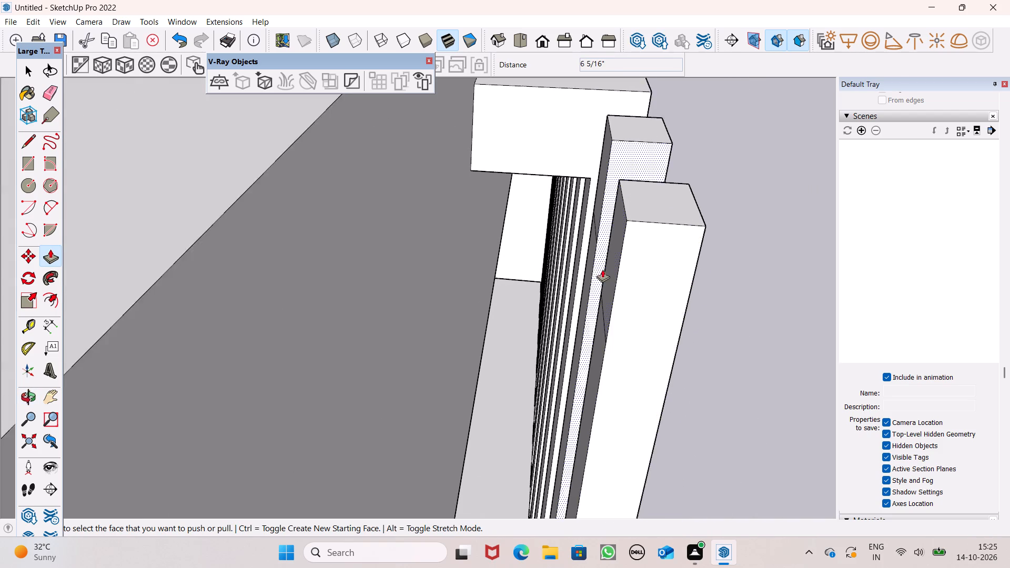
pyautogui.scroll(2, 601, 269)
pyautogui.scroll(-3, 600, 264)
pyautogui.moveTo(637, 291); pyautogui.dragTo(694, 339, button='middle')
pyautogui.scroll(3, 615, 258)
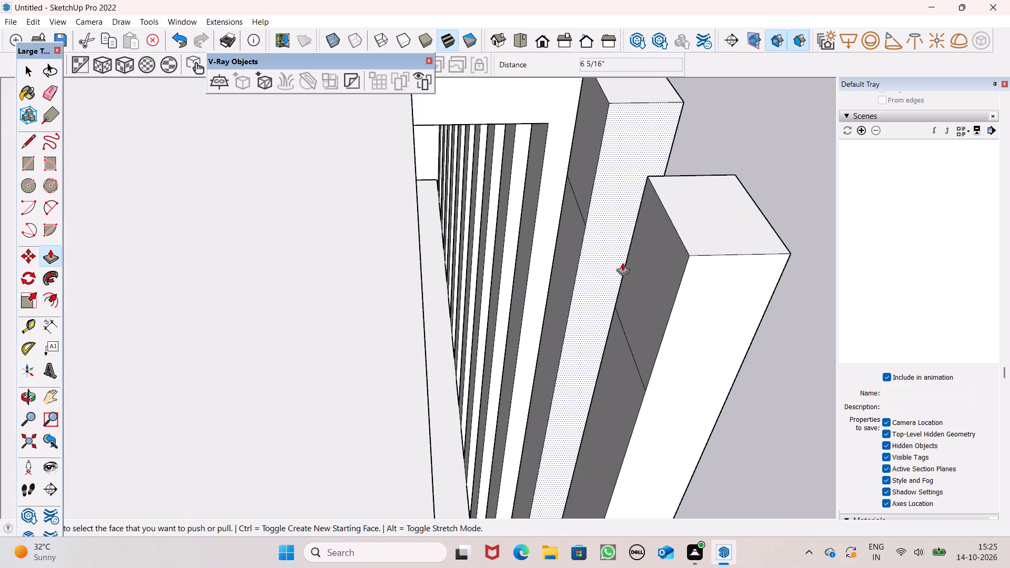
pyautogui.scroll(-1, 736, 257)
pyautogui.scroll(1, 736, 257)
pyautogui.moveTo(741, 268); pyautogui.dragTo(734, 289, button='middle')
pyautogui.scroll(-3, 727, 282)
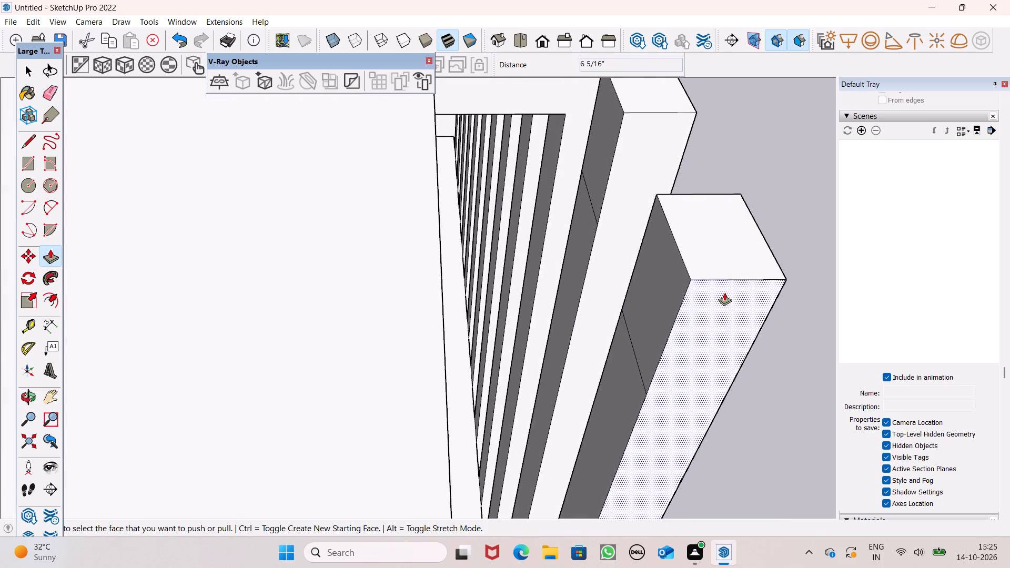
pyautogui.scroll(-2, 724, 292)
pyautogui.scroll(2, 679, 184)
pyautogui.scroll(-6, 680, 195)
pyautogui.moveTo(677, 203); pyautogui.dragTo(656, 170, button='middle')
pyautogui.scroll(8, 646, 171)
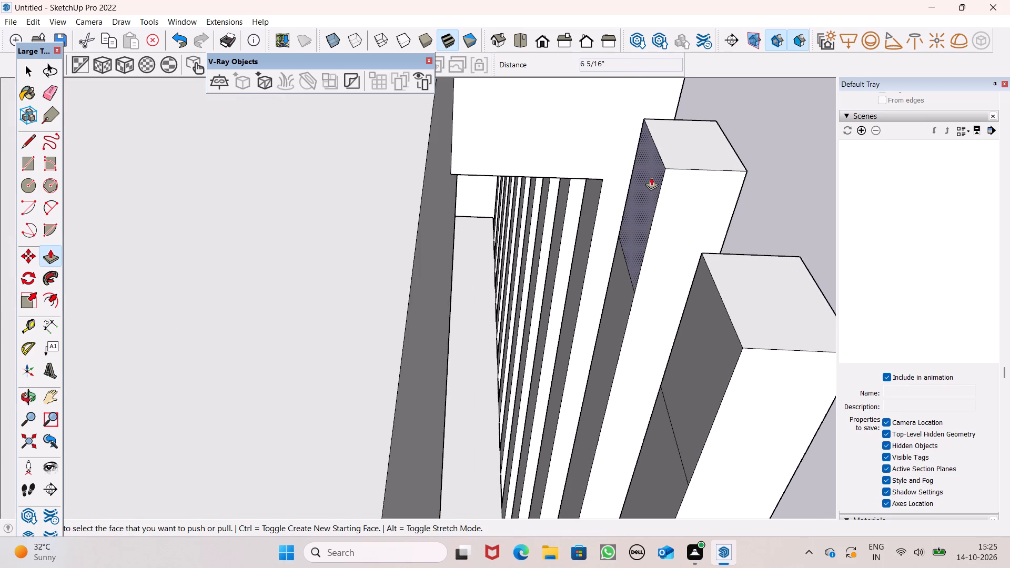
pyautogui.moveTo(651, 177); pyautogui.dragTo(417, 183)
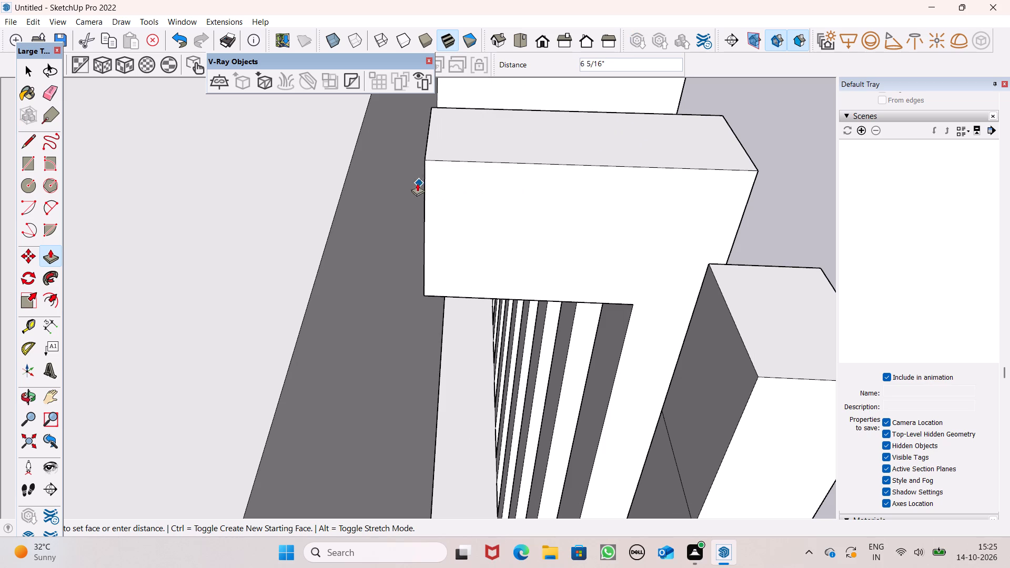
pyautogui.moveTo(417, 183); pyautogui.dragTo(399, 181)
pyautogui.scroll(-1, 560, 146)
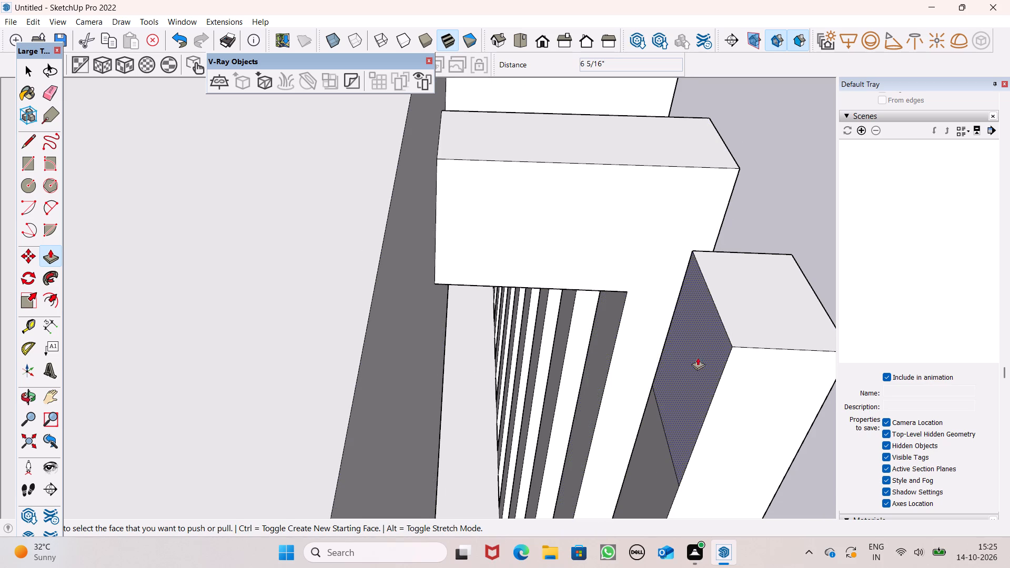
# Extrude the upper back face of the last slat at the near end 6 15/16" to the parapet wall.
pyautogui.moveTo(698, 358); pyautogui.dragTo(395, 349)
pyautogui.scroll(-10, 509, 222)
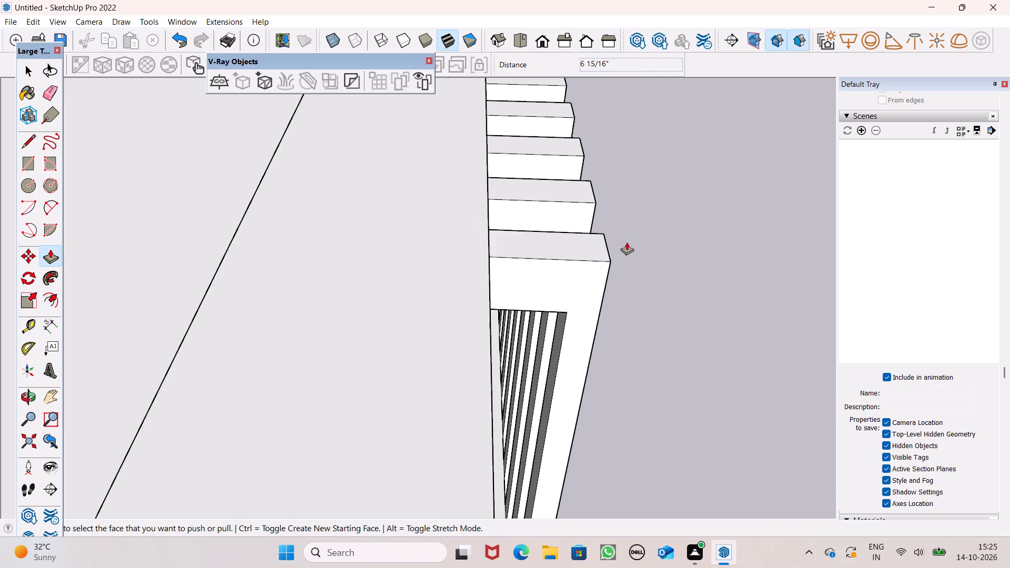
pyautogui.scroll(-2, 627, 235)
pyautogui.moveTo(660, 281); pyautogui.dragTo(456, 218, button='middle')
pyautogui.scroll(1, 600, 246)
pyautogui.scroll(-1, 600, 228)
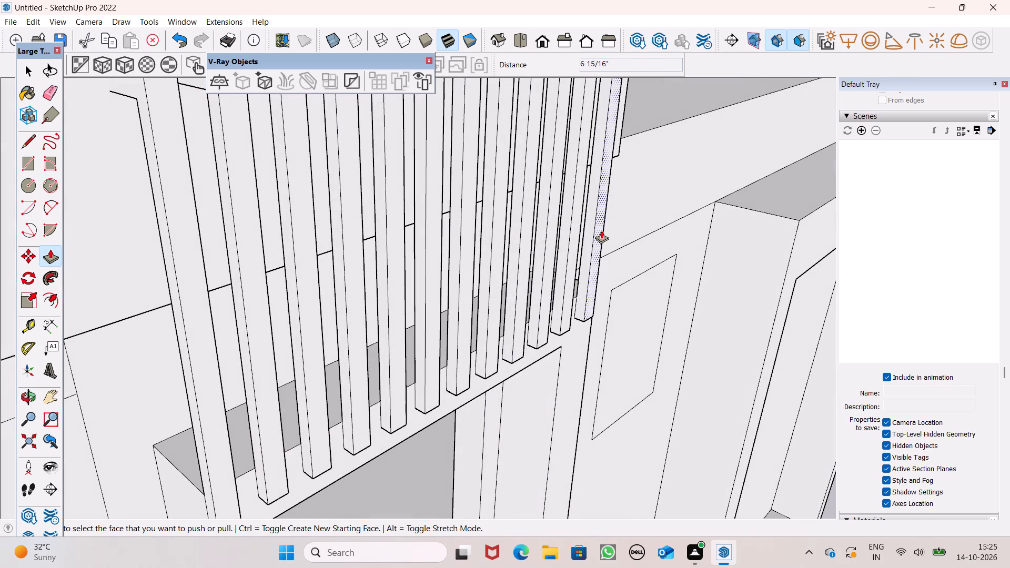
pyautogui.press('space')
# Examine the upper slat screen and its connection to the parapet from both ends, the front and the overall facade.
pyautogui.scroll(-10, 611, 248)
pyautogui.scroll(-3, 680, 200)
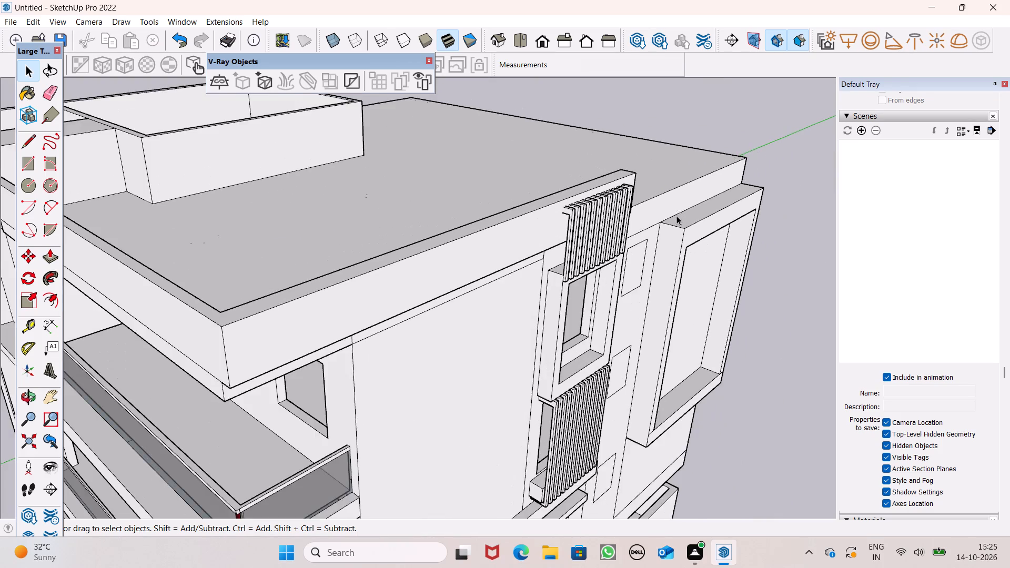
pyautogui.moveTo(676, 220); pyautogui.dragTo(700, 196, button='middle')
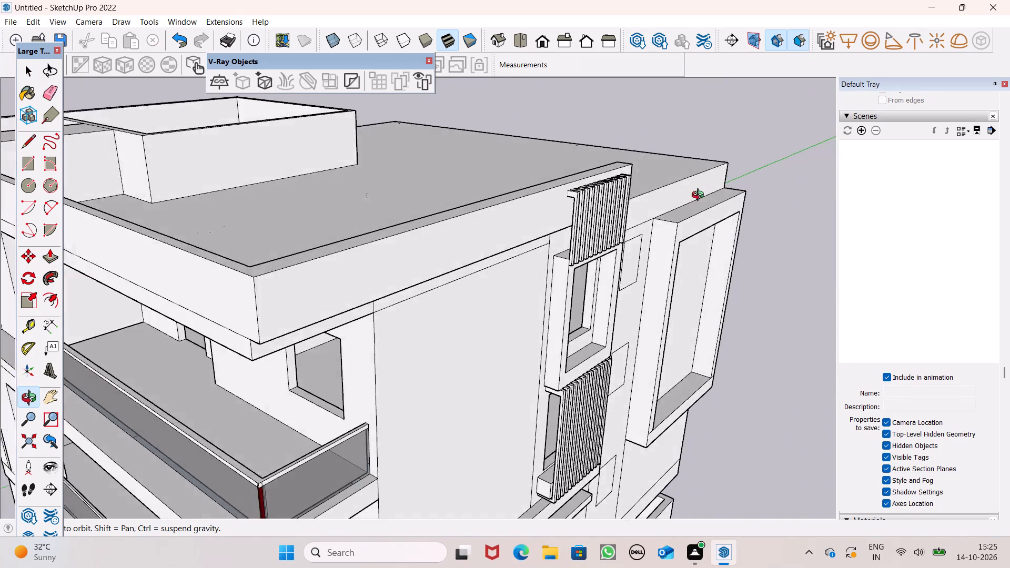
pyautogui.moveTo(700, 196); pyautogui.dragTo(716, 183, button='middle')
pyautogui.scroll(2, 719, 181)
pyautogui.scroll(-1, 718, 174)
pyautogui.scroll(4, 686, 204)
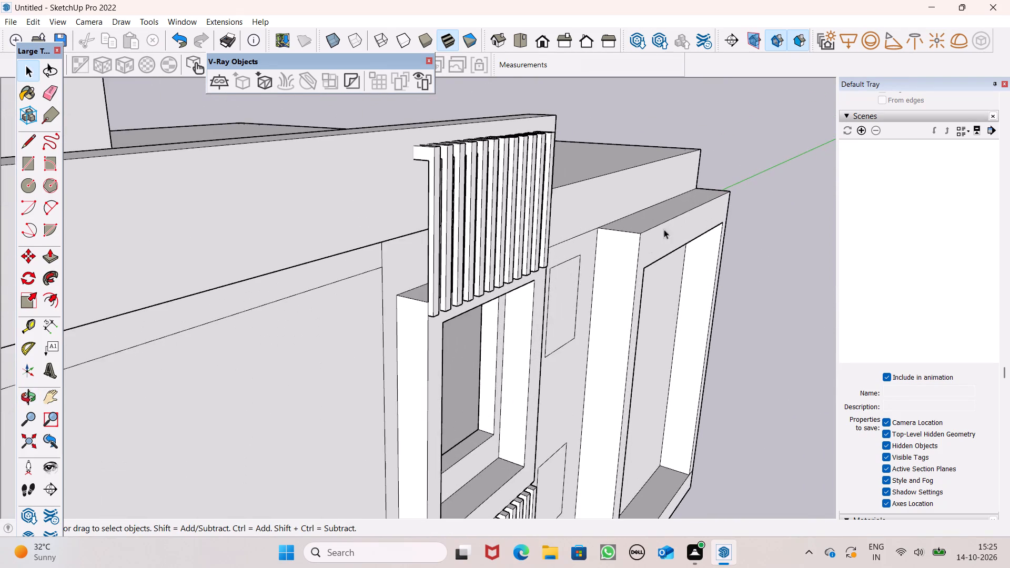
pyautogui.moveTo(648, 249); pyautogui.dragTo(738, 263, button='middle')
pyautogui.scroll(3, 579, 285)
pyautogui.scroll(-1, 557, 295)
pyautogui.scroll(3, 551, 299)
pyautogui.moveTo(554, 301); pyautogui.dragTo(623, 283, button='middle')
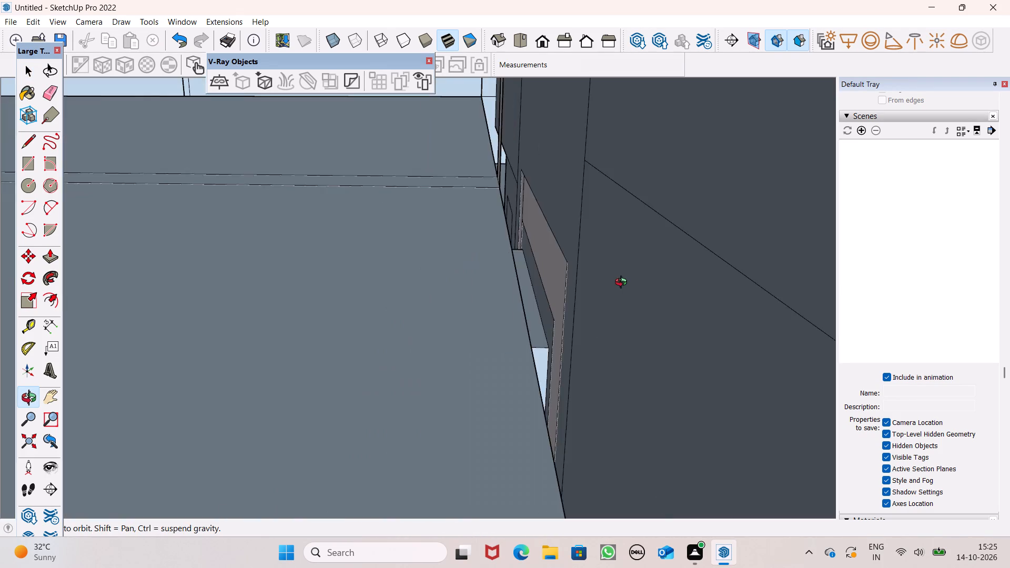
pyautogui.moveTo(623, 283); pyautogui.dragTo(581, 295, button='middle')
pyautogui.scroll(2, 523, 325)
pyautogui.scroll(-1, 523, 325)
pyautogui.scroll(2, 523, 325)
pyautogui.scroll(-6, 635, 310)
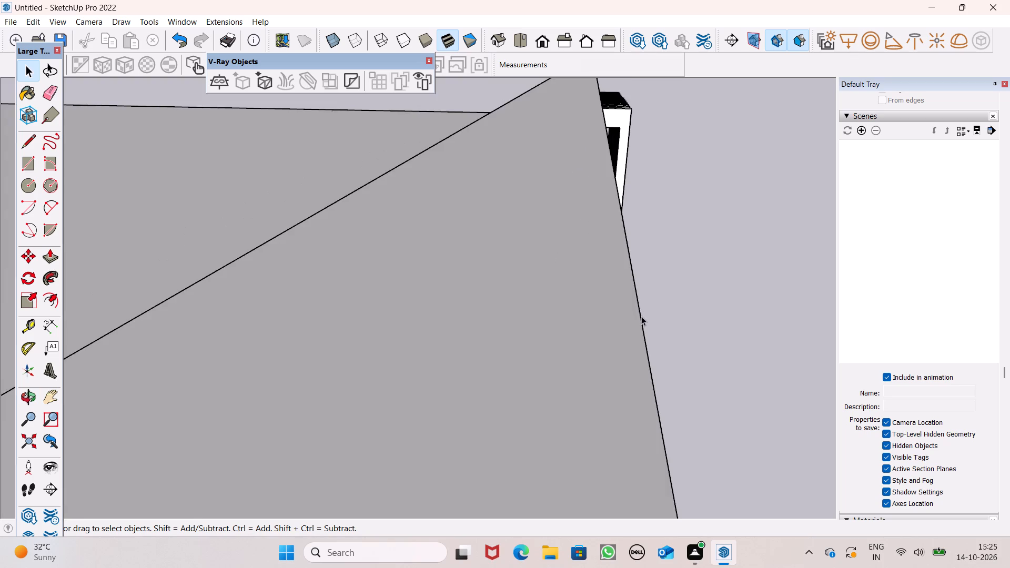
pyautogui.moveTo(642, 317); pyautogui.dragTo(554, 290, button='middle')
pyautogui.scroll(-2, 569, 241)
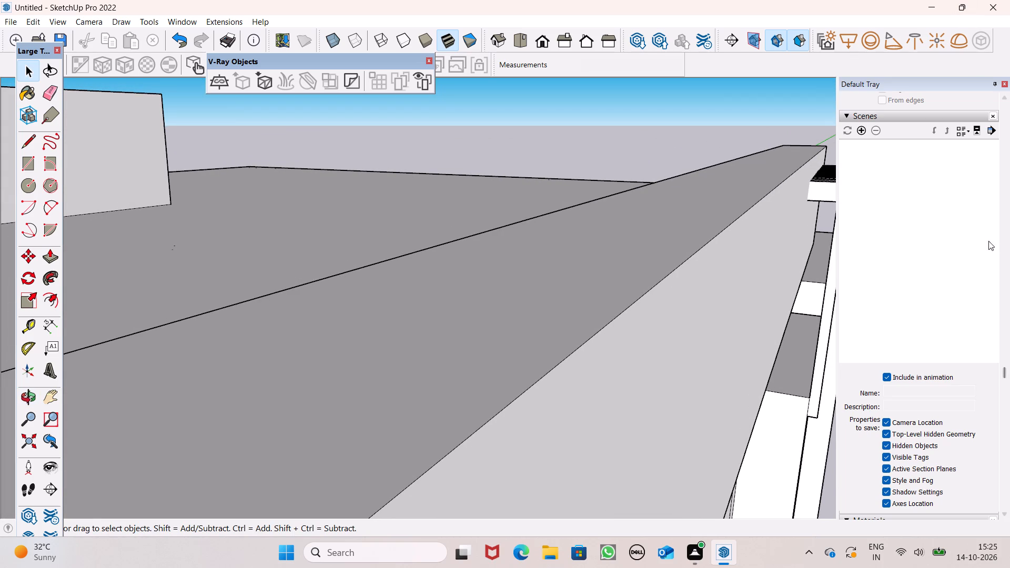
pyautogui.scroll(-4, 687, 194)
pyautogui.scroll(-6, 565, 197)
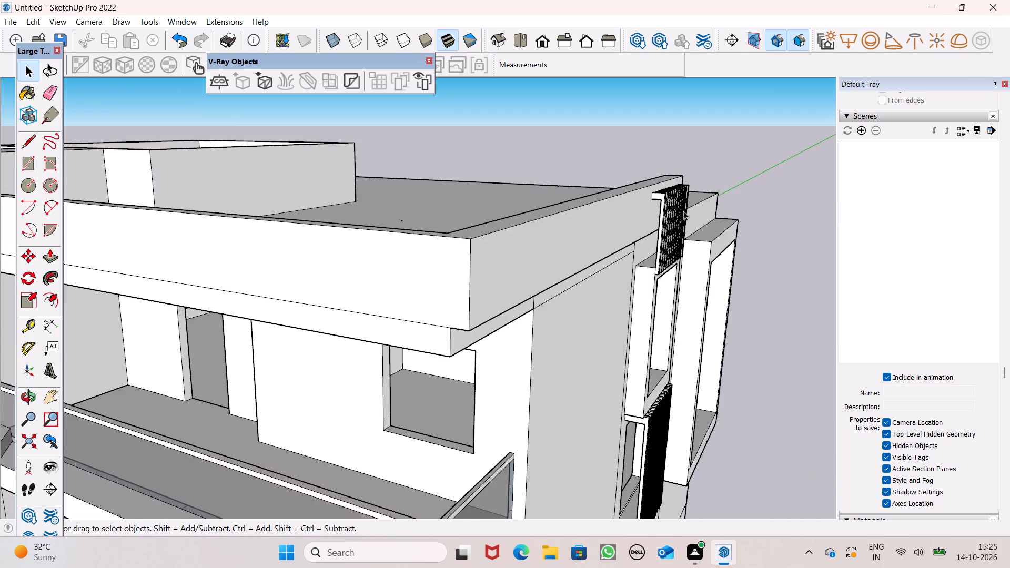
pyautogui.scroll(-1, 686, 222)
pyautogui.moveTo(707, 270); pyautogui.dragTo(414, 258, button='middle')
pyautogui.scroll(5, 430, 252)
pyautogui.moveTo(657, 305); pyautogui.dragTo(653, 310, button='middle')
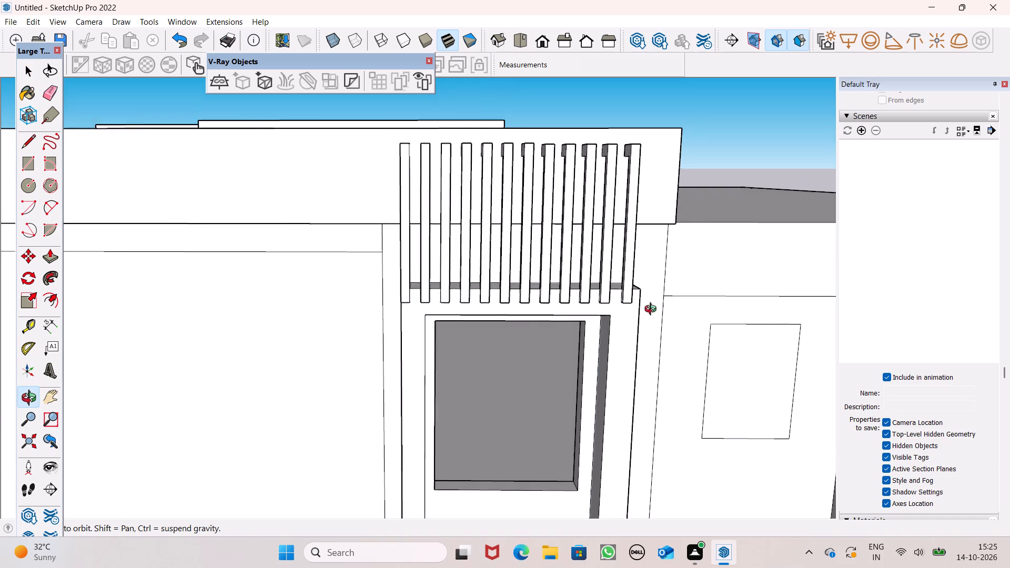
pyautogui.moveTo(653, 310); pyautogui.dragTo(311, 297, button='middle')
pyautogui.scroll(1, 326, 288)
pyautogui.scroll(-3, 547, 267)
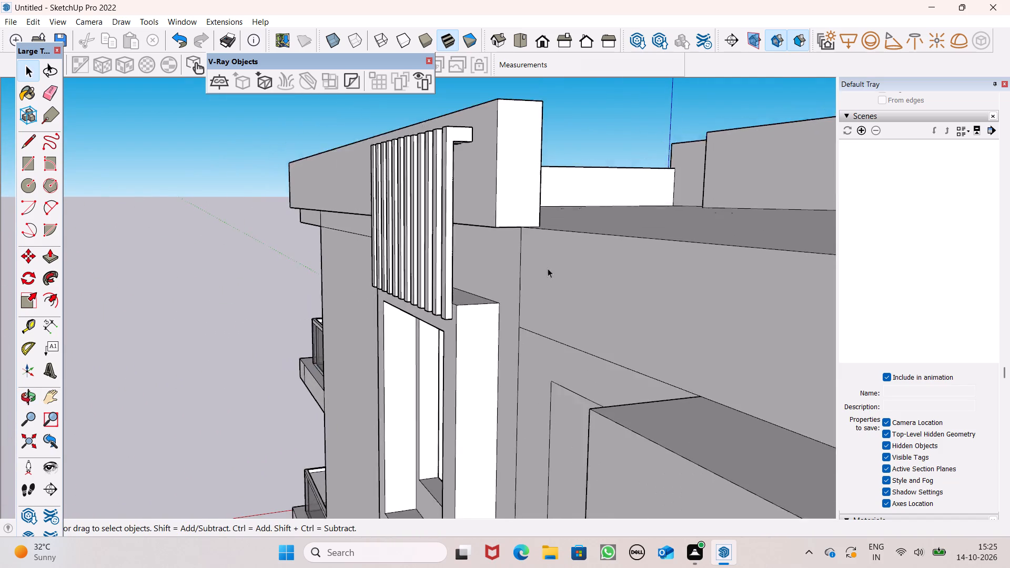
pyautogui.scroll(-2, 548, 268)
pyautogui.scroll(-6, 703, 139)
pyautogui.scroll(-6, 621, 194)
pyautogui.scroll(2, 629, 261)
pyautogui.scroll(-5, 633, 245)
pyautogui.moveTo(642, 301); pyautogui.dragTo(788, 342, button='middle')
pyautogui.scroll(4, 715, 271)
pyautogui.moveTo(709, 299); pyautogui.dragTo(815, 307, button='middle')
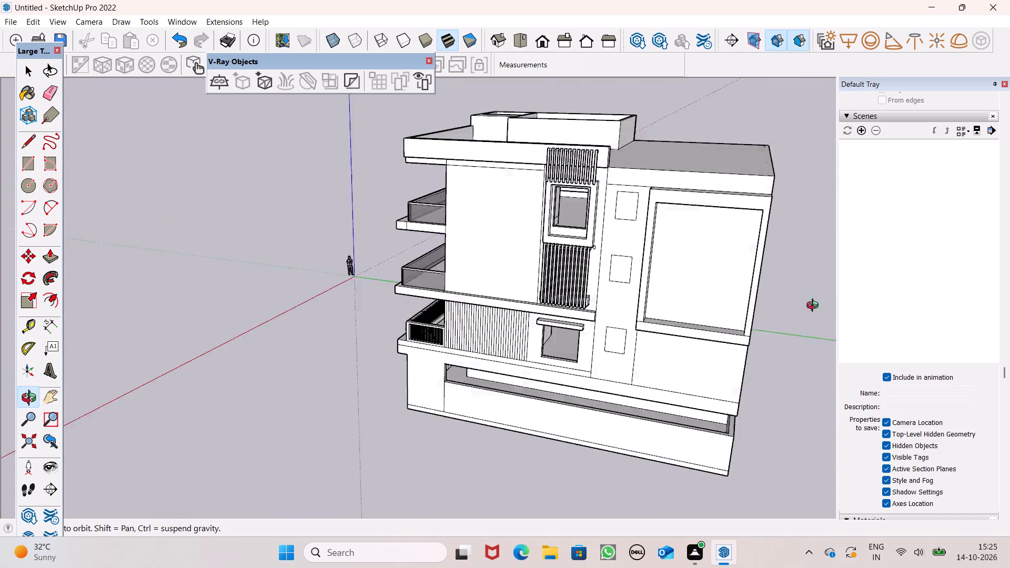
pyautogui.moveTo(815, 307); pyautogui.dragTo(872, 288, button='middle')
# Push the top and middle small window rectangles beside the slat column 9" inward to cut openings through the wall.
pyautogui.scroll(6, 679, 164)
pyautogui.scroll(-1, 641, 161)
pyautogui.scroll(5, 641, 161)
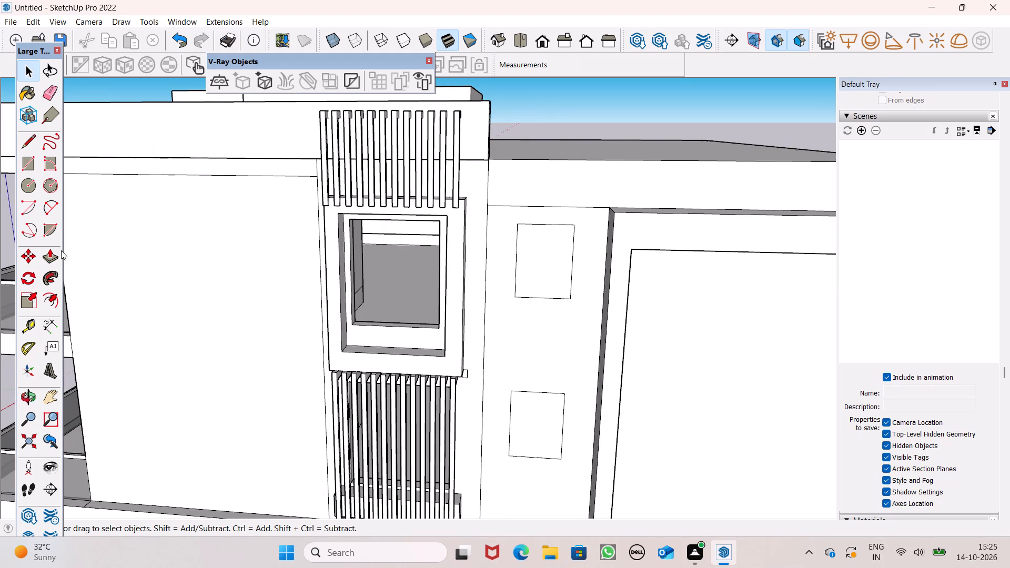
pyautogui.click(47, 252)
pyautogui.scroll(-3, 489, 155)
pyautogui.scroll(-1, 563, 221)
pyautogui.scroll(3, 563, 221)
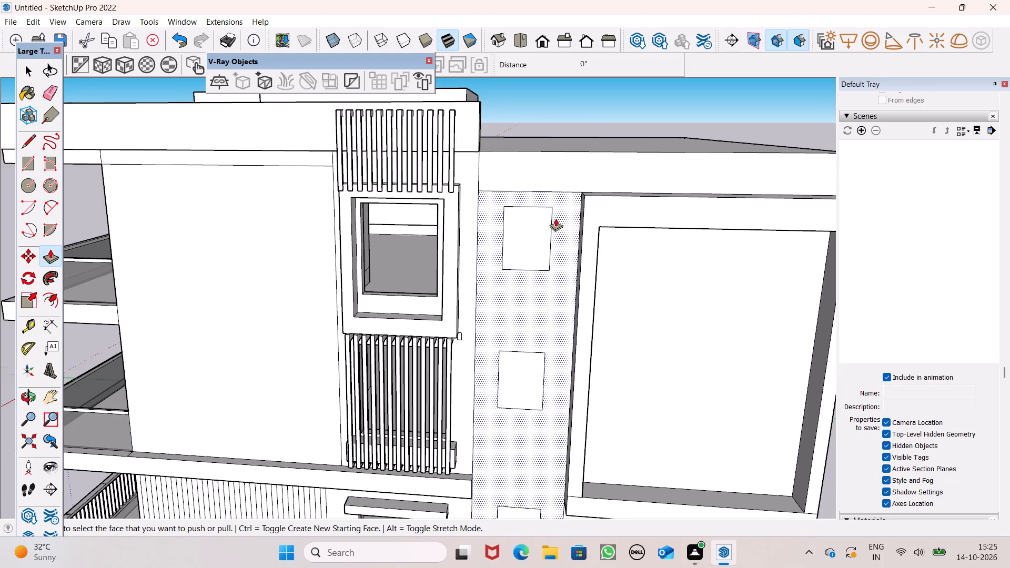
pyautogui.scroll(3, 555, 218)
pyautogui.moveTo(502, 279); pyautogui.dragTo(521, 265)
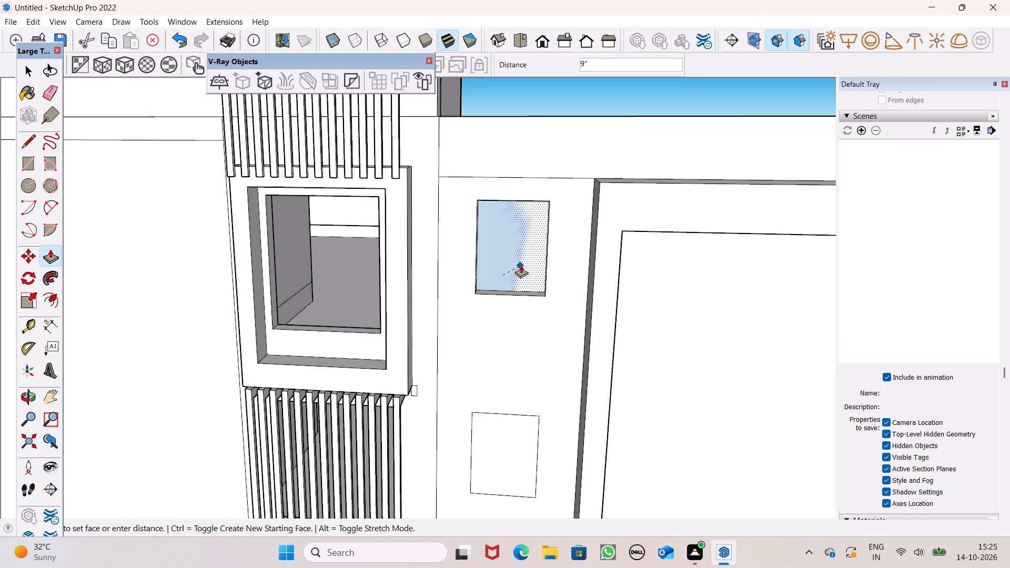
pyautogui.moveTo(521, 265); pyautogui.dragTo(529, 254)
pyautogui.scroll(-3, 552, 168)
pyautogui.moveTo(513, 409); pyautogui.dragTo(519, 409)
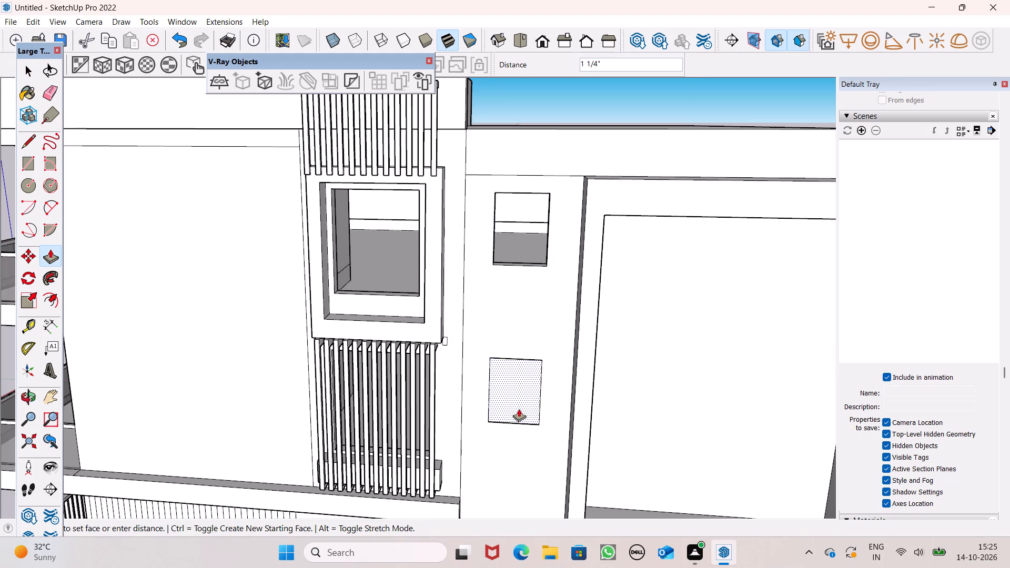
pyautogui.moveTo(519, 409); pyautogui.dragTo(530, 386)
pyautogui.scroll(-2, 603, 218)
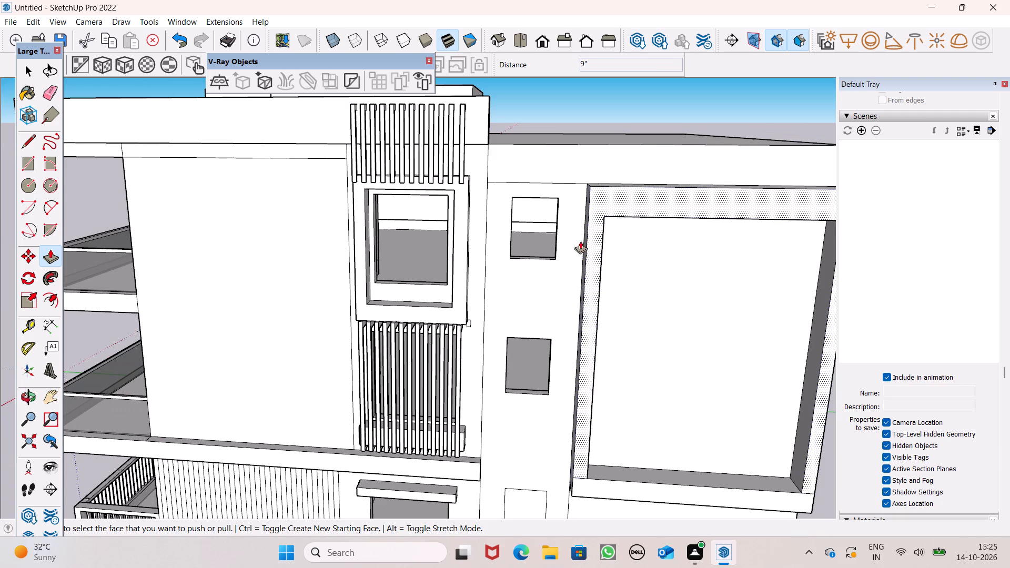
# Push the lowest small window rectangle beside the slat column inward to cut its opening through the wall.
pyautogui.scroll(-1, 557, 297)
pyautogui.scroll(-6, 623, 227)
pyautogui.scroll(5, 620, 420)
pyautogui.scroll(6, 551, 393)
pyautogui.moveTo(521, 393); pyautogui.dragTo(542, 365)
pyautogui.press('space')
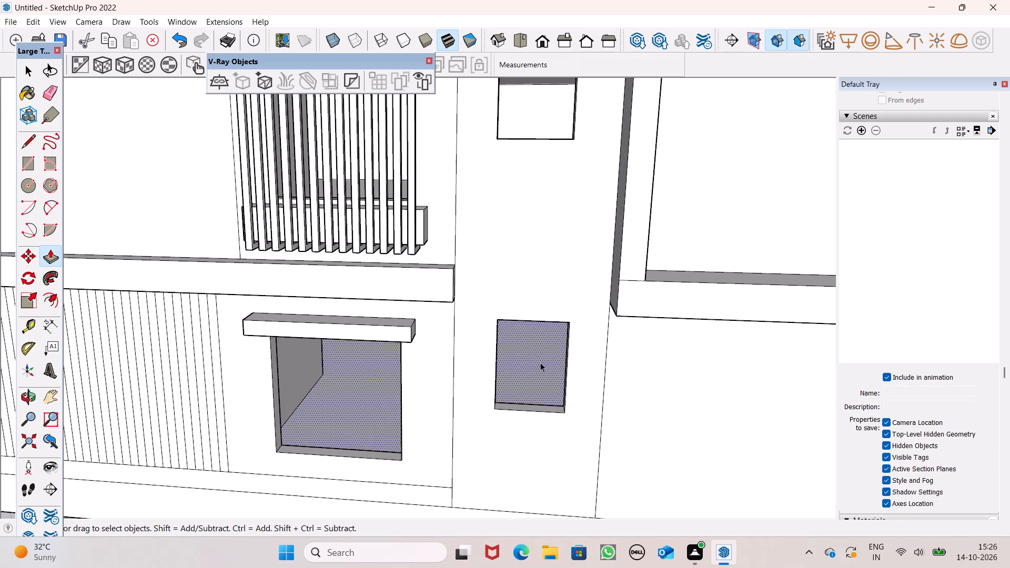
# Examine the whole building facade with its slat screens and three small window openings from a distance.
pyautogui.scroll(-2, 540, 346)
pyautogui.scroll(-8, 561, 291)
pyautogui.scroll(-2, 615, 232)
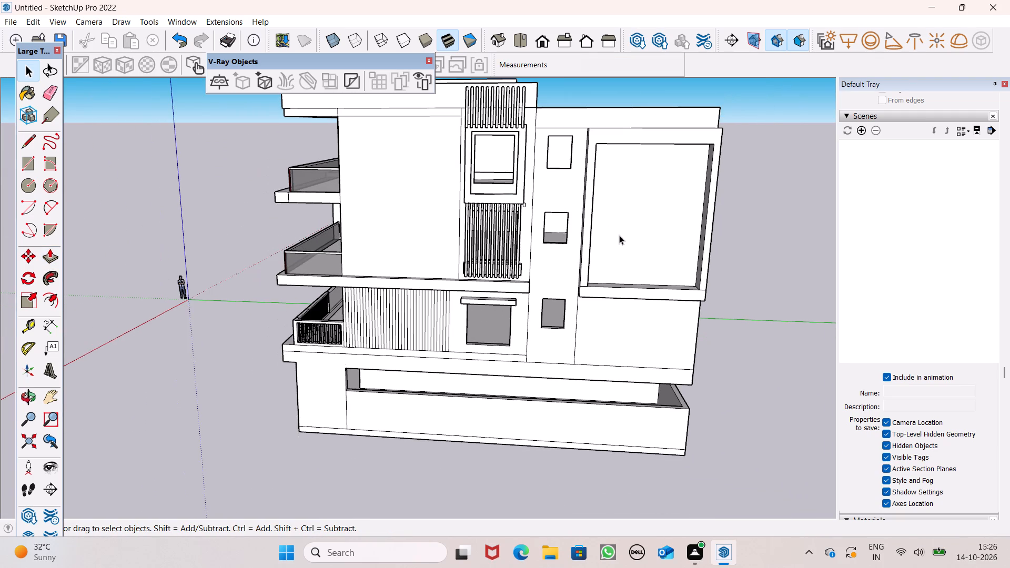
pyautogui.scroll(-3, 738, 244)
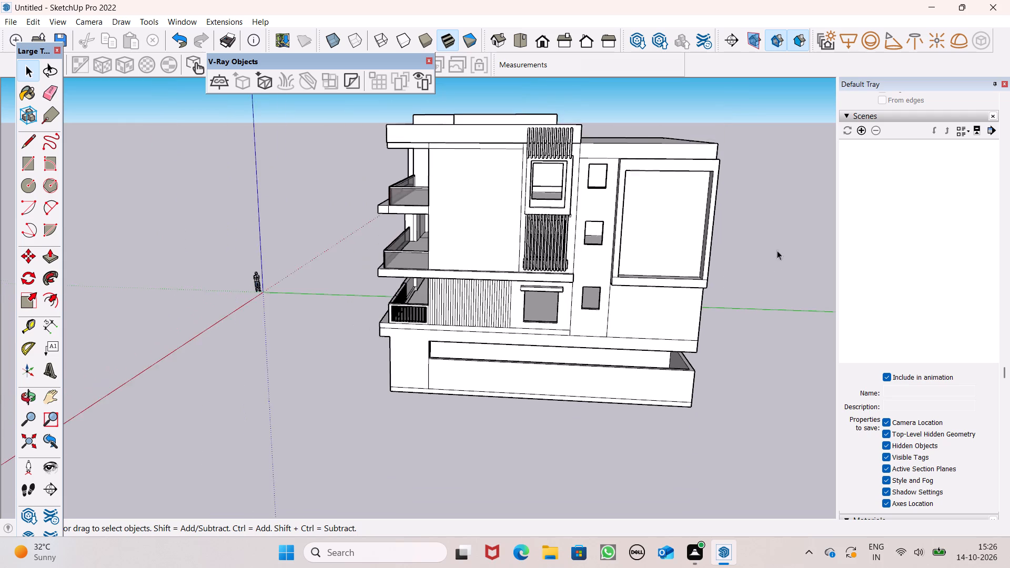
pyautogui.scroll(-2, 777, 250)
pyautogui.scroll(6, 674, 133)
pyautogui.scroll(-3, 578, 112)
pyautogui.scroll(-6, 773, 159)
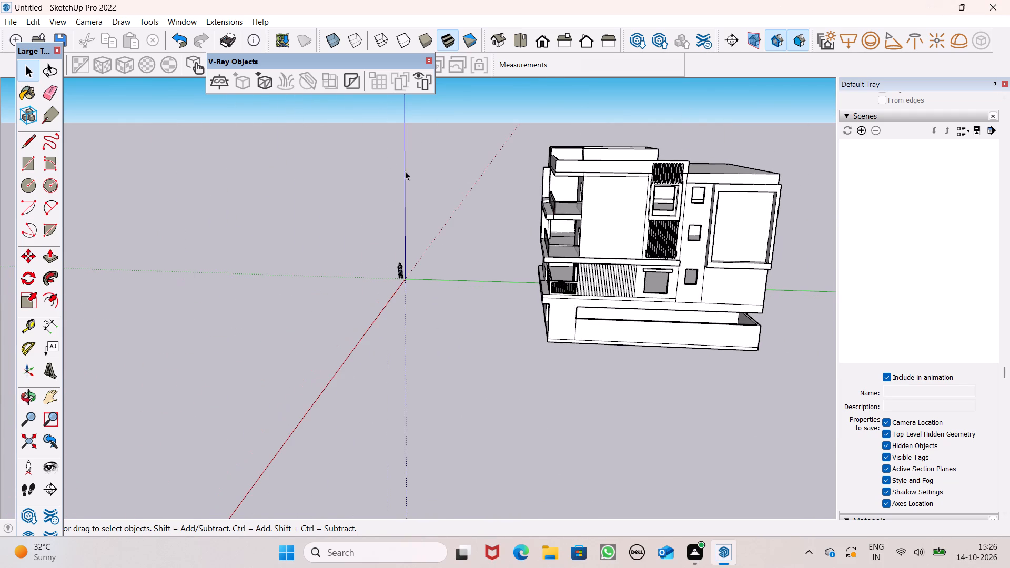
pyautogui.scroll(-3, 385, 154)
pyautogui.scroll(-3, 609, 180)
pyautogui.moveTo(627, 269); pyautogui.dragTo(689, 275, button='middle')
pyautogui.scroll(2, 663, 229)
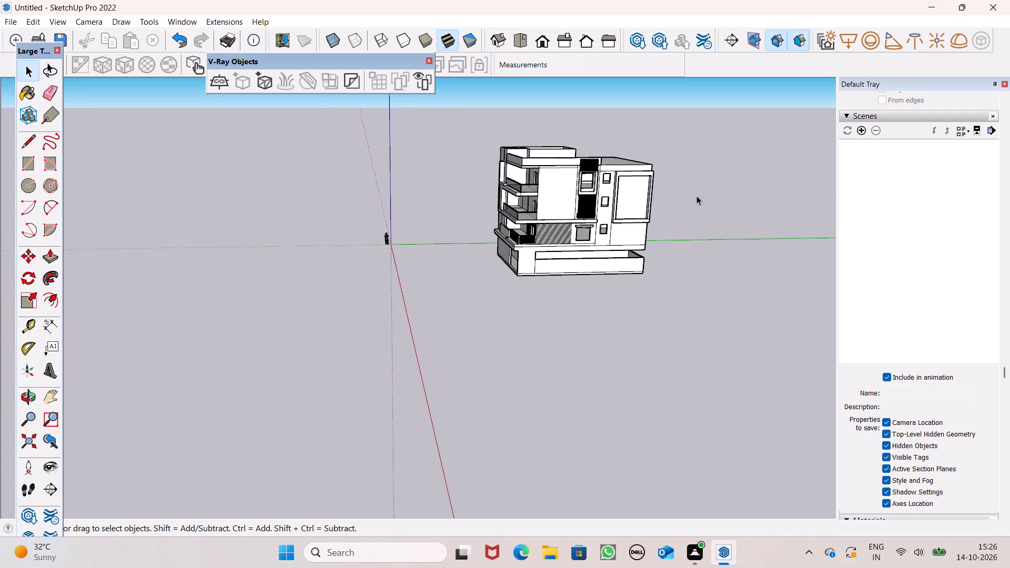
pyautogui.scroll(1, 696, 196)
pyautogui.scroll(-1, 700, 188)
pyautogui.scroll(1, 696, 180)
pyautogui.scroll(8, 641, 157)
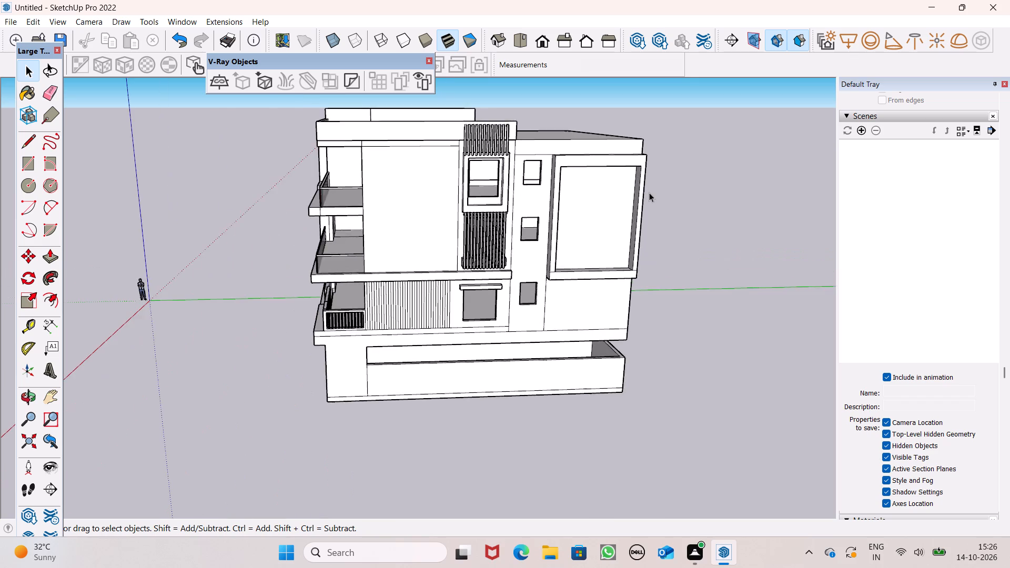
pyautogui.scroll(6, 665, 191)
pyautogui.scroll(-4, 665, 192)
pyautogui.scroll(1, 673, 283)
# Erase the vertical dividing lines and the two upper floor-band lines from the upper part of the side wall.
pyautogui.moveTo(683, 287); pyautogui.dragTo(483, 288, button='middle')
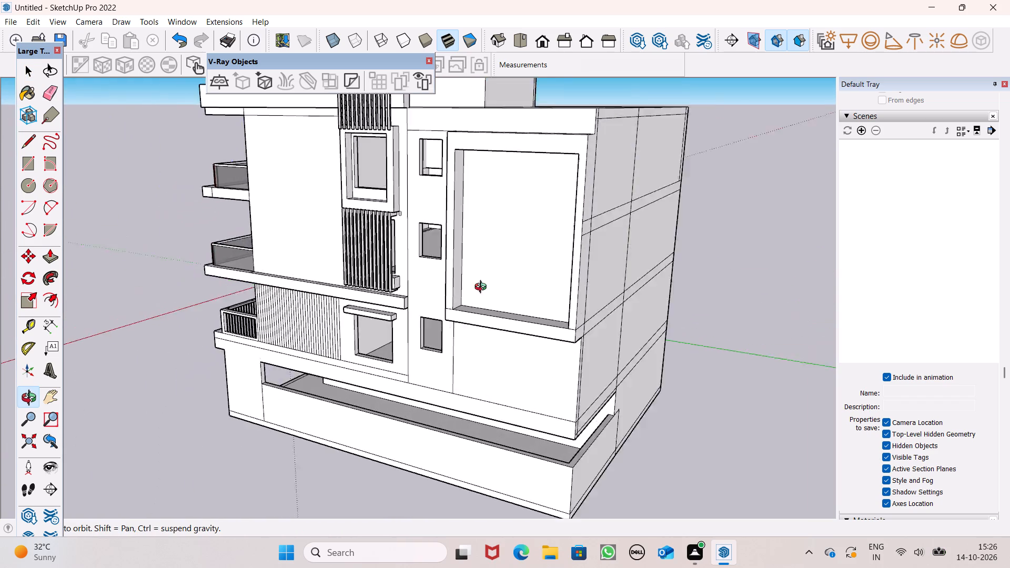
pyautogui.moveTo(483, 288); pyautogui.dragTo(295, 282, button='middle')
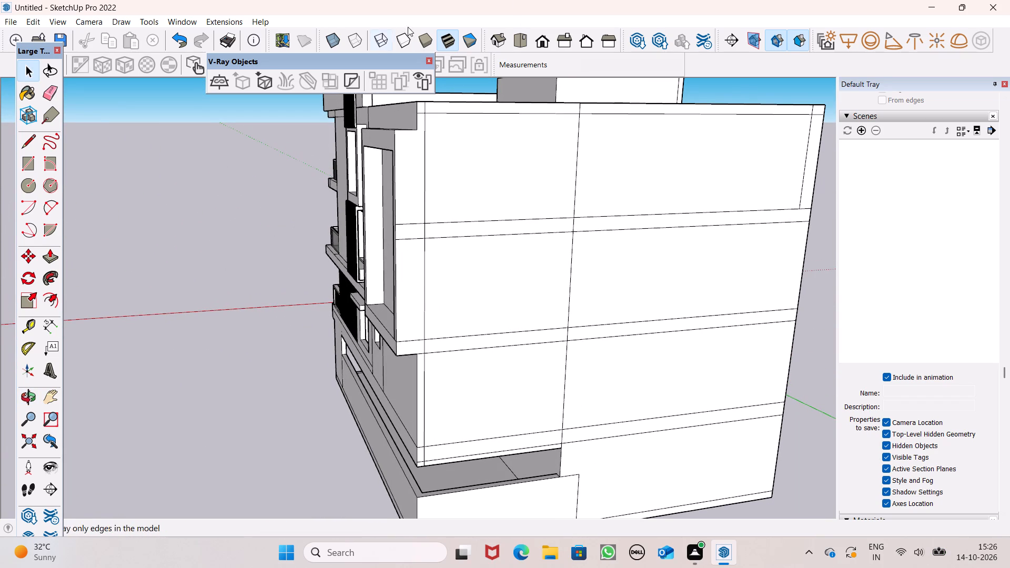
pyautogui.click(44, 97)
pyautogui.scroll(1, 555, 289)
pyautogui.scroll(4, 418, 198)
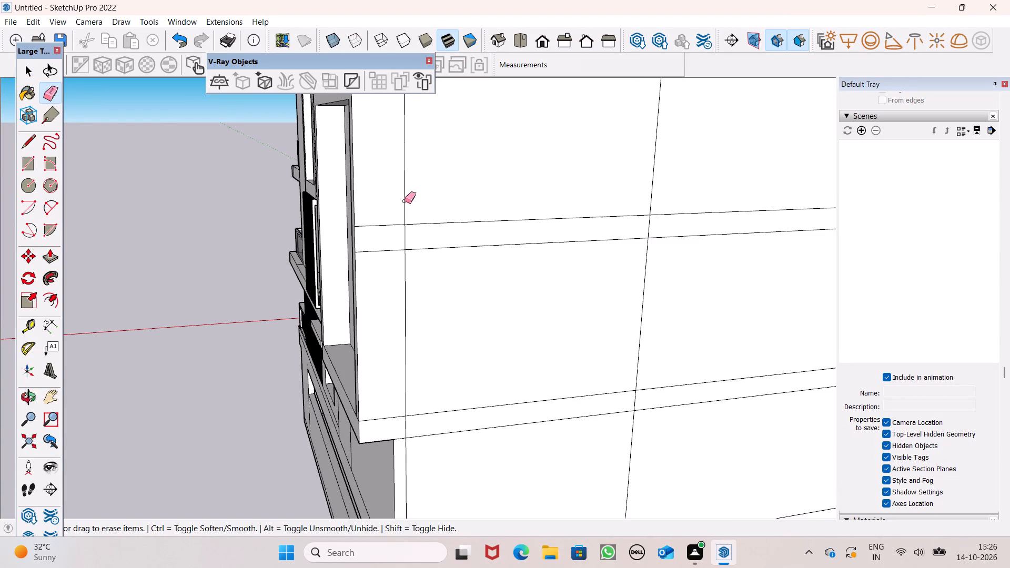
pyautogui.moveTo(405, 201); pyautogui.dragTo(416, 230)
pyautogui.click(421, 223)
pyautogui.moveTo(423, 222); pyautogui.dragTo(421, 266)
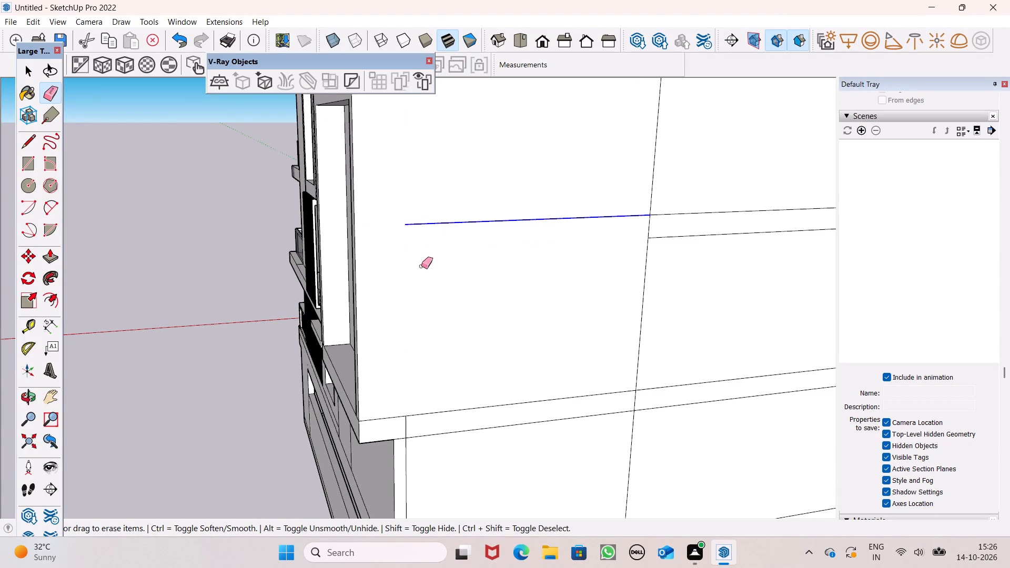
pyautogui.moveTo(421, 266); pyautogui.dragTo(521, 267)
pyautogui.moveTo(544, 270); pyautogui.dragTo(638, 261)
pyautogui.moveTo(645, 256); pyautogui.dragTo(642, 280)
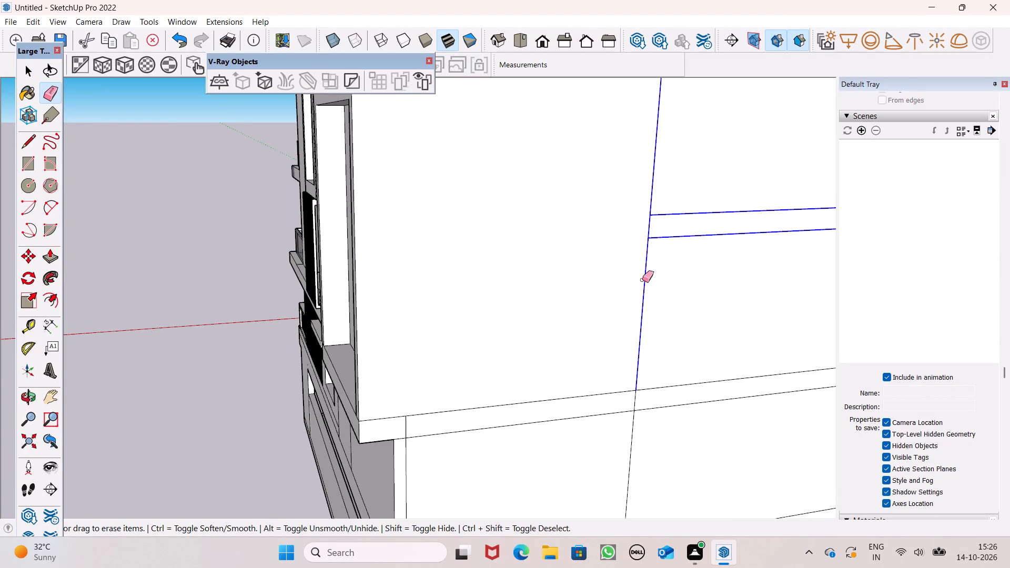
pyautogui.moveTo(642, 280); pyautogui.dragTo(503, 388)
# Erase the short vertical divider and the horizontal line just below the roof edge of the side wall.
pyautogui.scroll(-5, 486, 329)
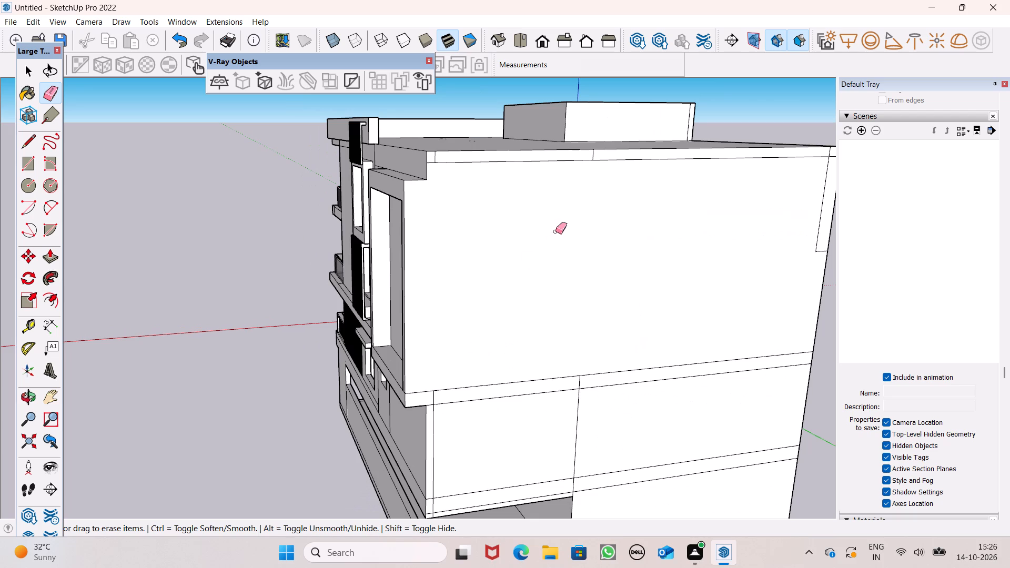
pyautogui.scroll(-1, 545, 260)
pyautogui.scroll(-2, 674, 268)
pyautogui.moveTo(674, 296); pyautogui.dragTo(493, 330, button='middle')
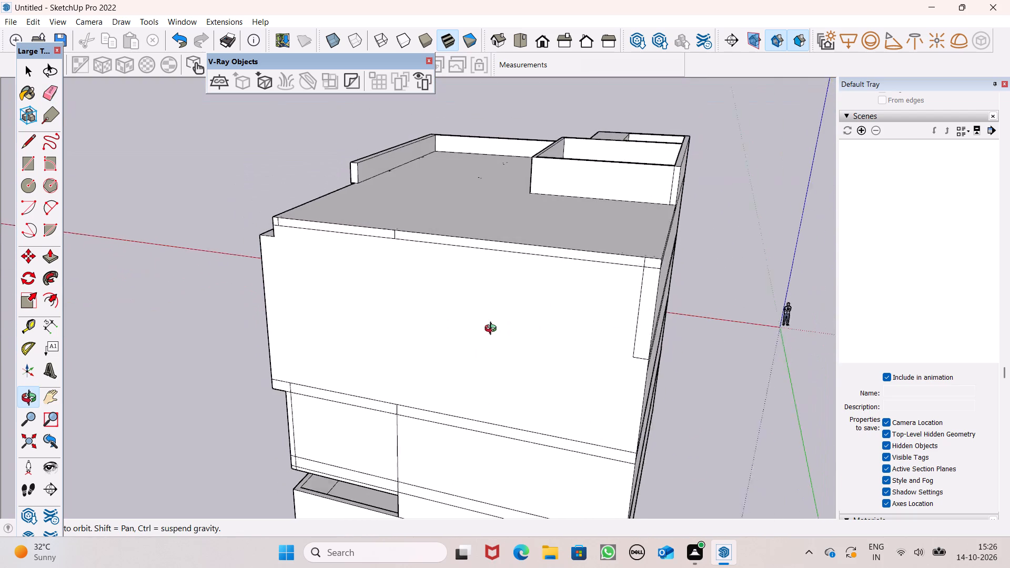
pyautogui.moveTo(493, 330); pyautogui.dragTo(499, 328, button='middle')
pyautogui.scroll(5, 444, 257)
pyautogui.scroll(2, 383, 228)
pyautogui.scroll(-1, 383, 228)
pyautogui.scroll(2, 383, 228)
pyautogui.moveTo(396, 217); pyautogui.dragTo(398, 219)
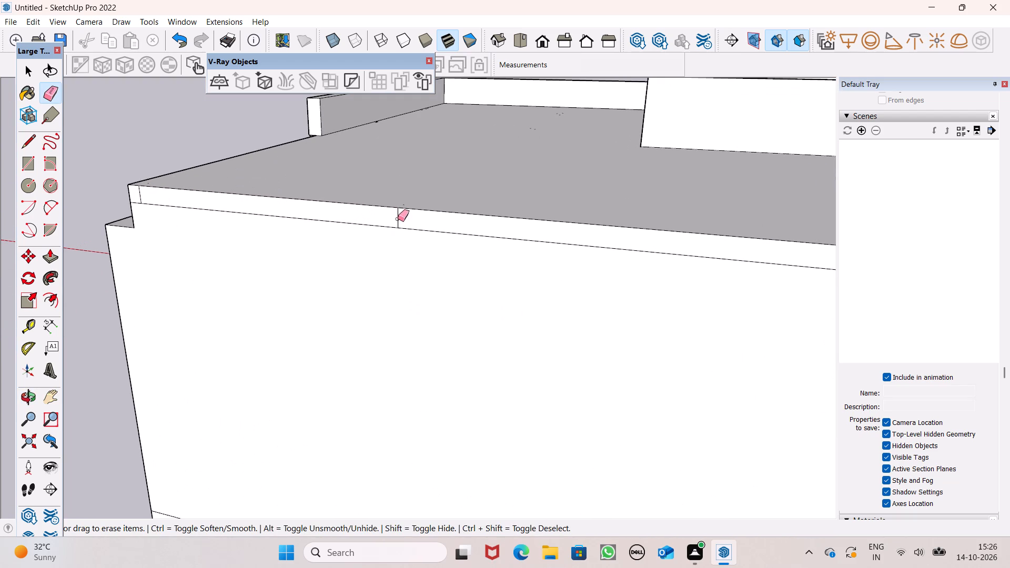
pyautogui.moveTo(398, 219); pyautogui.dragTo(393, 230)
pyautogui.moveTo(412, 232); pyautogui.dragTo(417, 227)
pyautogui.moveTo(420, 225); pyautogui.dragTo(418, 231)
# Erase the small square's leftover edges at the front top corner of the side wall.
pyautogui.scroll(-1, 407, 230)
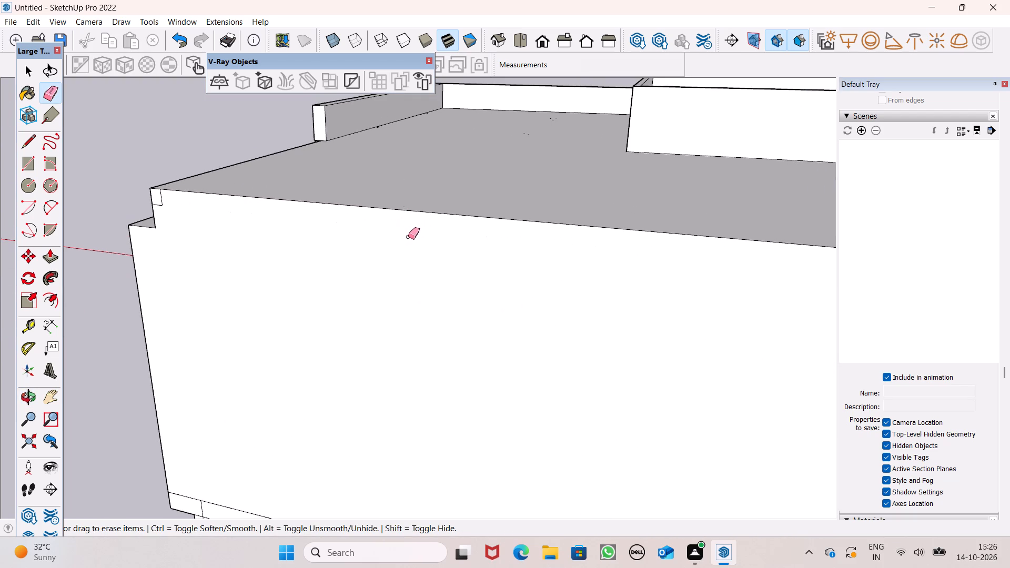
pyautogui.scroll(1, 521, 238)
pyautogui.scroll(-2, 529, 237)
pyautogui.moveTo(521, 269); pyautogui.dragTo(586, 272, button='middle')
pyautogui.scroll(4, 332, 212)
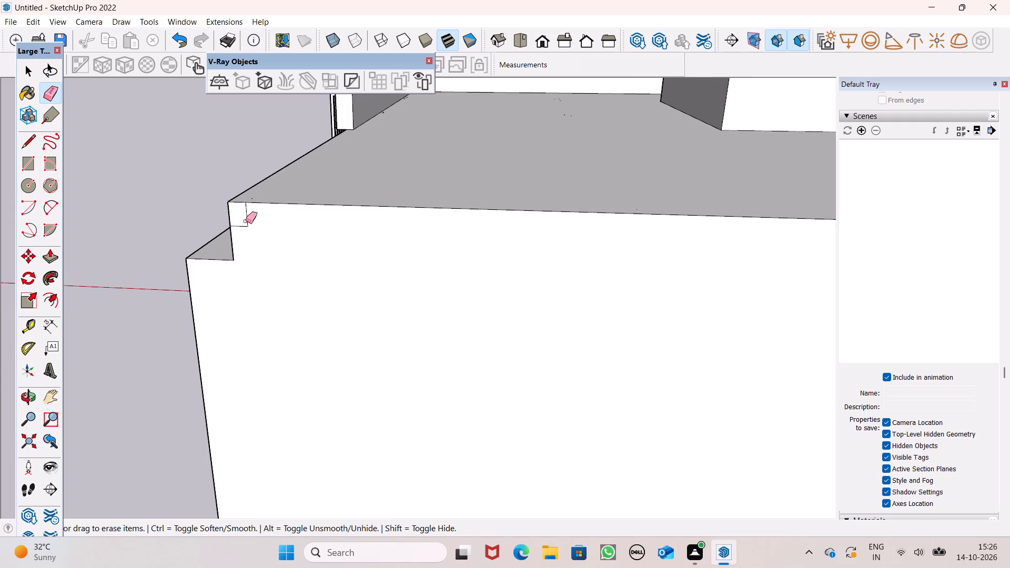
pyautogui.scroll(4, 246, 221)
pyautogui.moveTo(251, 216); pyautogui.dragTo(245, 228)
pyautogui.click(245, 228)
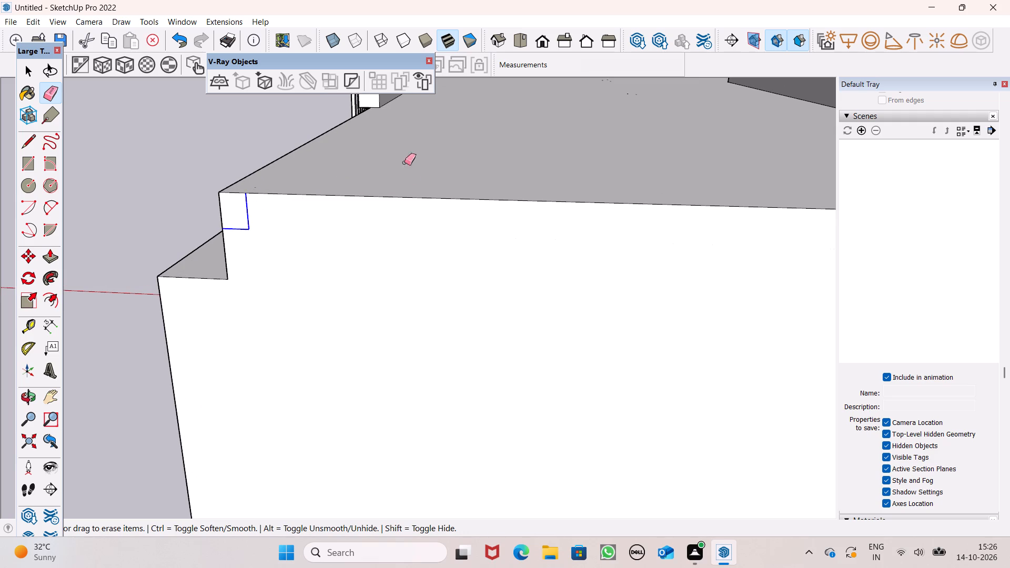
# Erase the narrow rectangle's leftover lines at the rear top corner of the side wall.
pyautogui.scroll(-10, 410, 188)
pyautogui.scroll(-4, 353, 214)
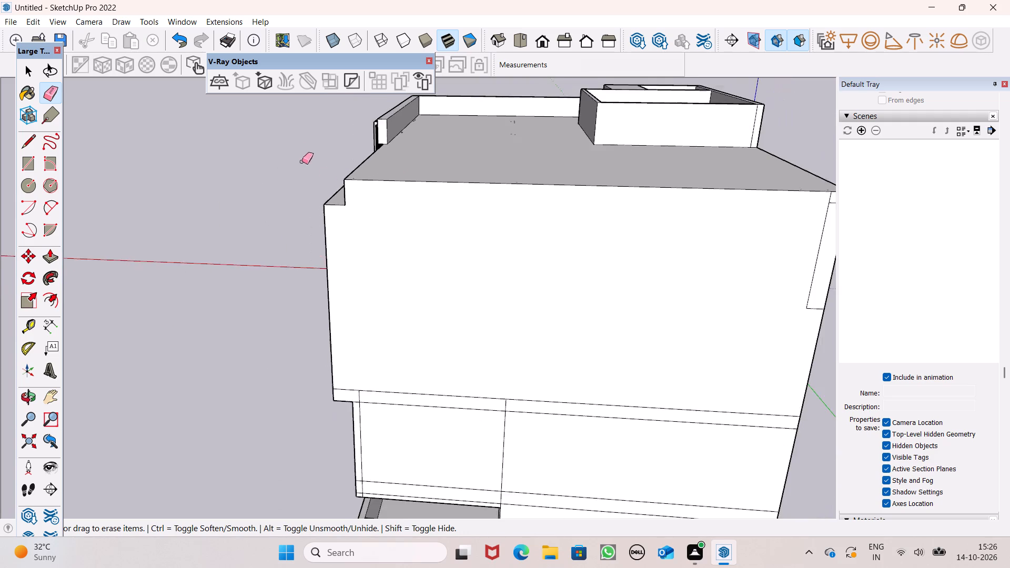
pyautogui.scroll(-5, 302, 161)
pyautogui.scroll(4, 521, 278)
pyautogui.scroll(3, 502, 129)
pyautogui.scroll(-1, 502, 129)
pyautogui.scroll(1, 491, 134)
pyautogui.scroll(-1, 491, 134)
pyautogui.scroll(12, 479, 147)
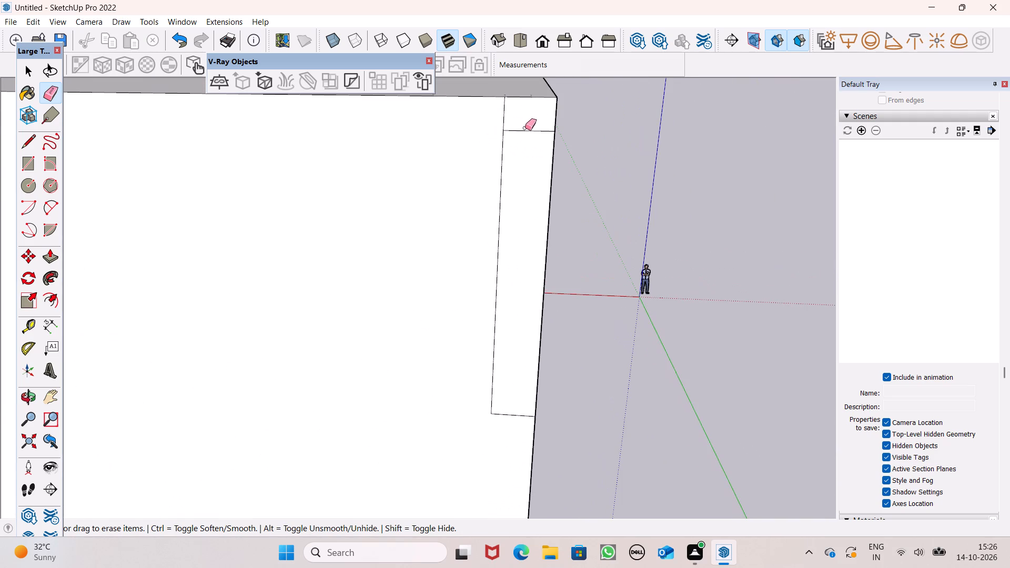
pyautogui.moveTo(524, 128); pyautogui.dragTo(520, 135)
pyautogui.scroll(-5, 518, 177)
pyautogui.scroll(4, 508, 328)
pyautogui.click(519, 347)
pyautogui.click(516, 342)
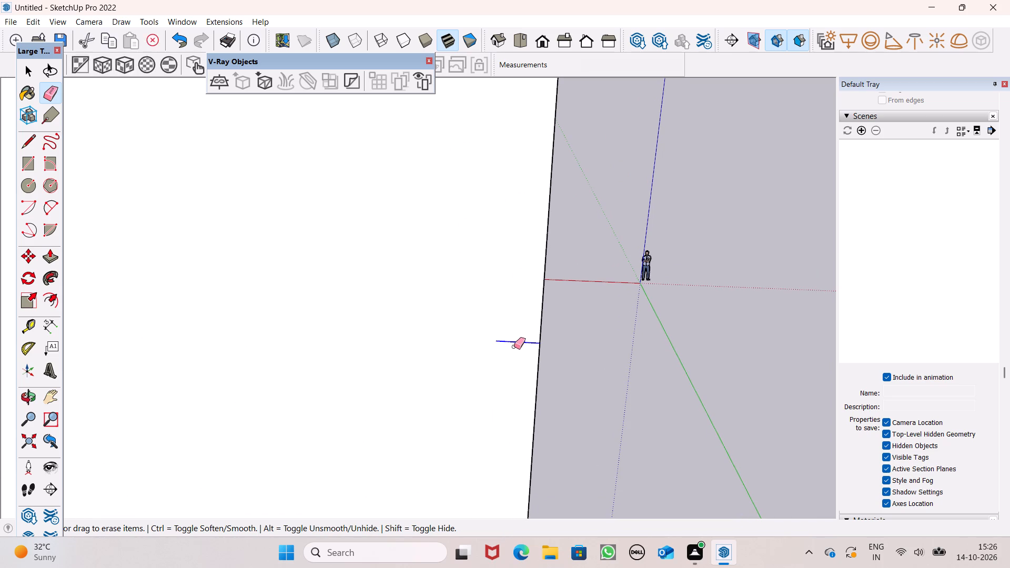
# Erase the line below the roof edge and the horizontal floor-band lines across the adjoining rear wall.
pyautogui.scroll(-8, 536, 273)
pyautogui.scroll(1, 606, 273)
pyautogui.moveTo(606, 273); pyautogui.dragTo(327, 233, button='middle')
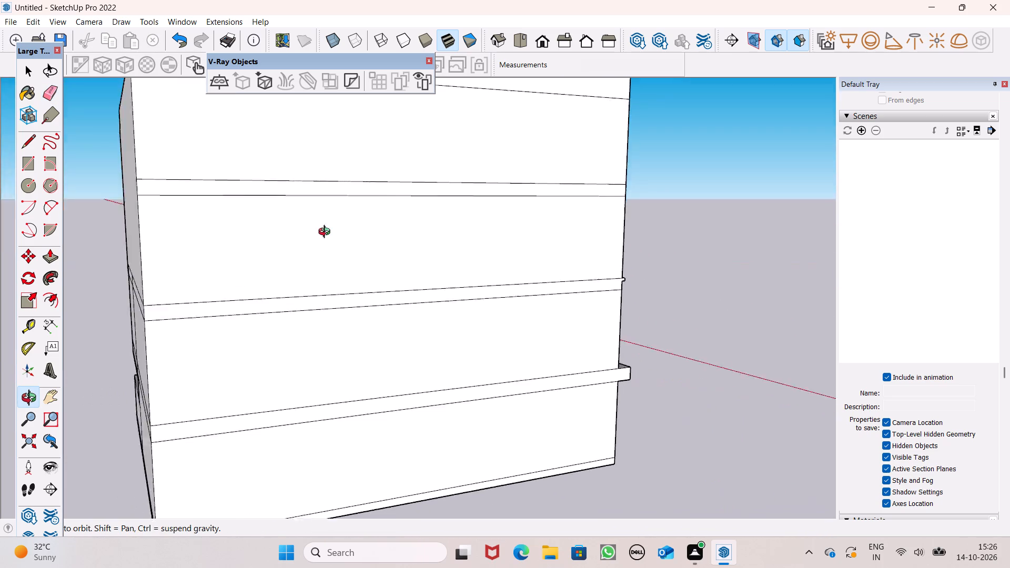
pyautogui.moveTo(327, 233); pyautogui.dragTo(392, 301, button='middle')
pyautogui.moveTo(392, 301); pyautogui.dragTo(391, 329, button='middle')
pyautogui.moveTo(482, 180); pyautogui.dragTo(484, 226)
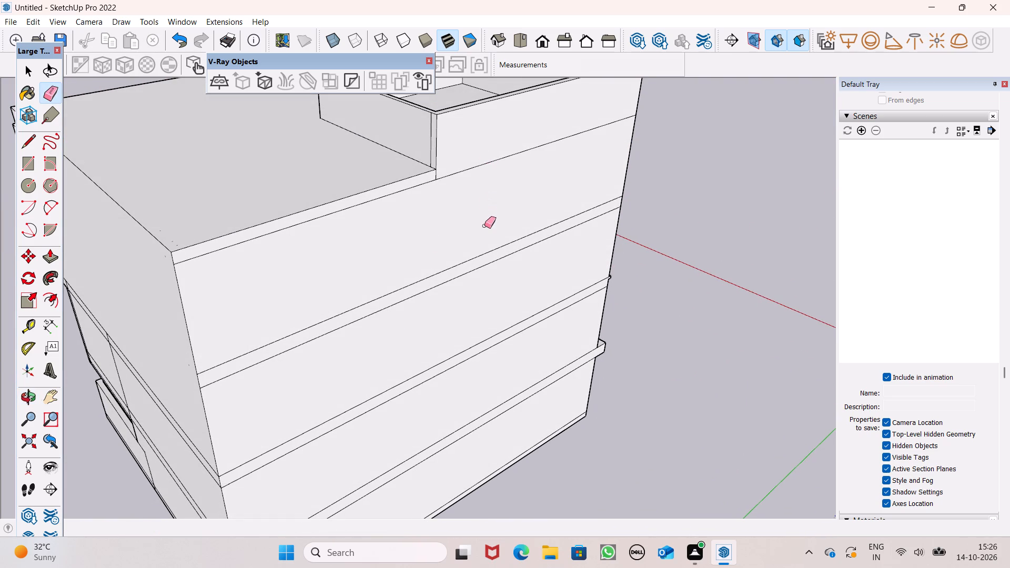
pyautogui.moveTo(484, 226); pyautogui.dragTo(483, 228)
pyautogui.moveTo(483, 169); pyautogui.dragTo(477, 289)
pyautogui.moveTo(473, 161); pyautogui.dragTo(473, 176)
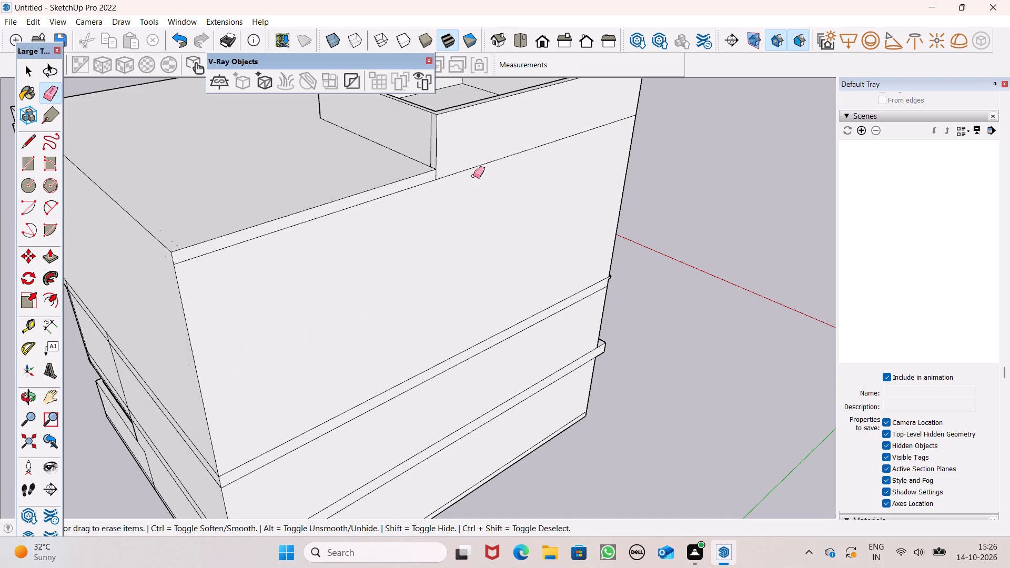
pyautogui.moveTo(473, 176); pyautogui.dragTo(469, 189)
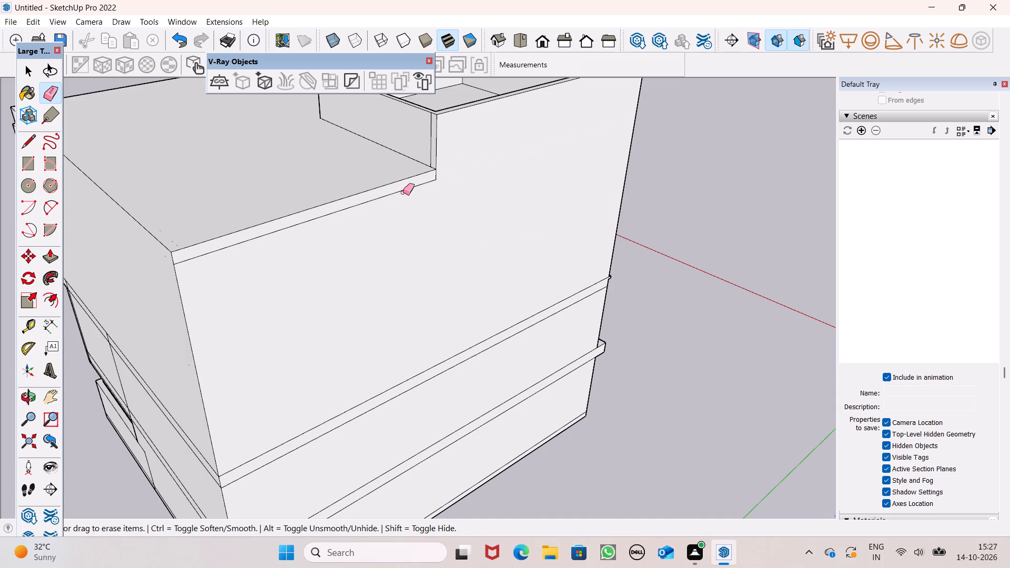
pyautogui.click(403, 192)
pyautogui.moveTo(405, 189); pyautogui.dragTo(405, 199)
pyautogui.moveTo(447, 317); pyautogui.dragTo(458, 384)
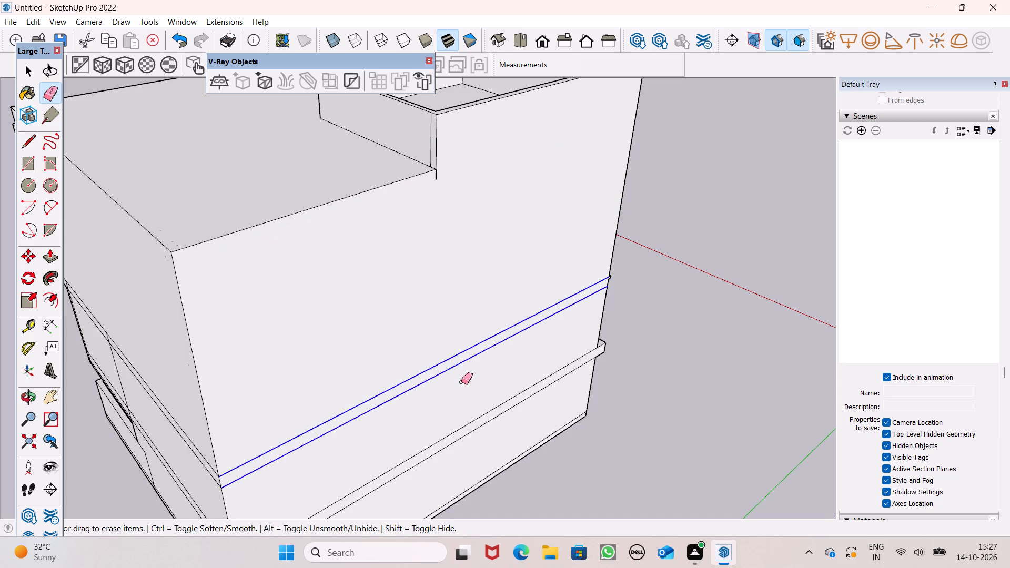
pyautogui.moveTo(468, 403); pyautogui.dragTo(474, 451)
# Erase the pair of horizontal floor-band lines level with the bottom of the projecting frame on the side wall.
pyautogui.scroll(-1, 496, 225)
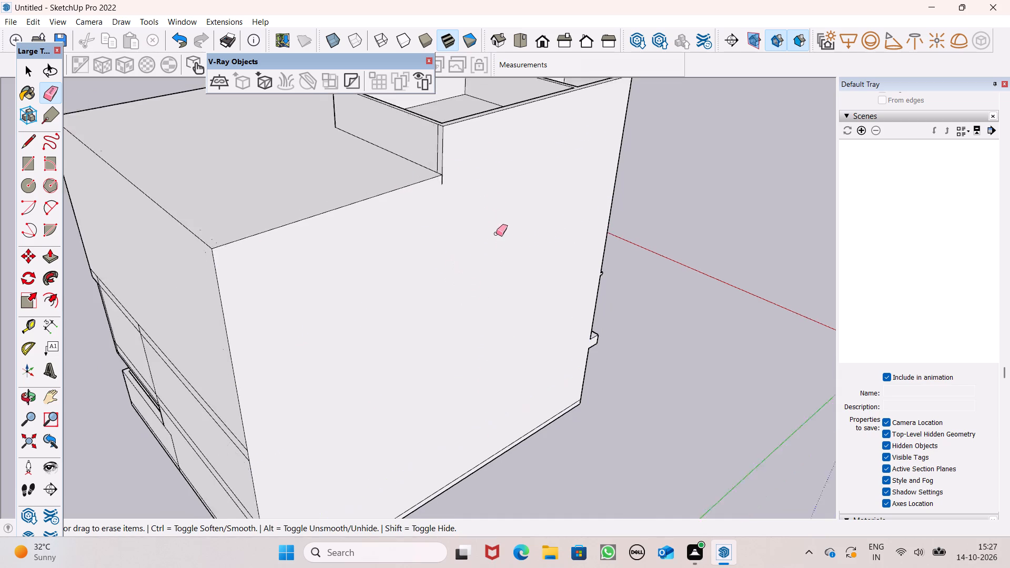
pyautogui.scroll(-2, 496, 234)
pyautogui.moveTo(466, 288); pyautogui.dragTo(622, 194, button='middle')
pyautogui.scroll(5, 367, 277)
pyautogui.moveTo(361, 280); pyautogui.dragTo(356, 320)
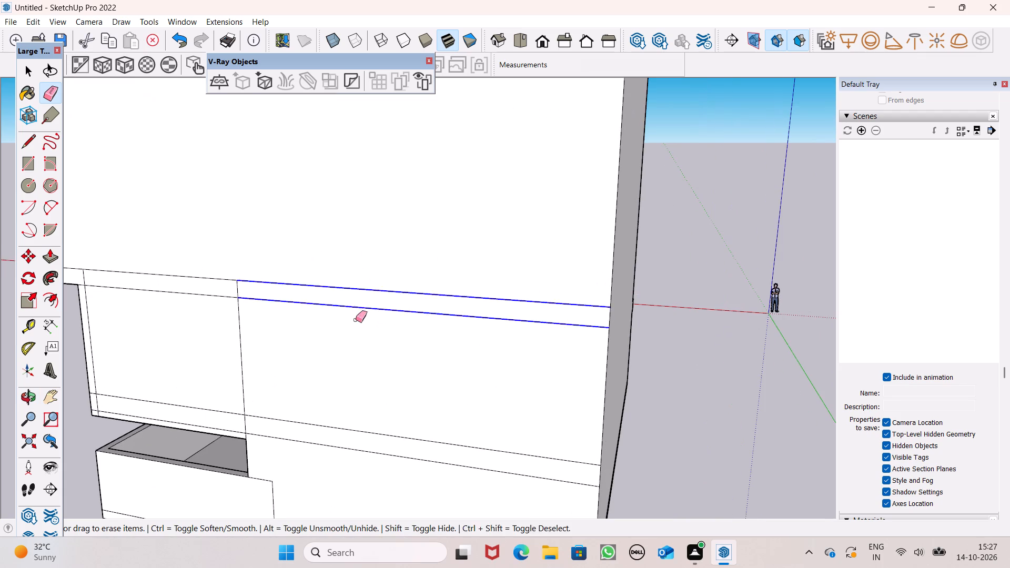
pyautogui.moveTo(356, 320); pyautogui.dragTo(356, 313)
pyautogui.scroll(-4, 367, 211)
pyautogui.moveTo(218, 261); pyautogui.dragTo(213, 281)
# Erase the leftover horizontal segments beside the projecting frame's bottom corner and the two vertical lines below them.
pyautogui.moveTo(243, 303); pyautogui.dragTo(334, 301, button='middle')
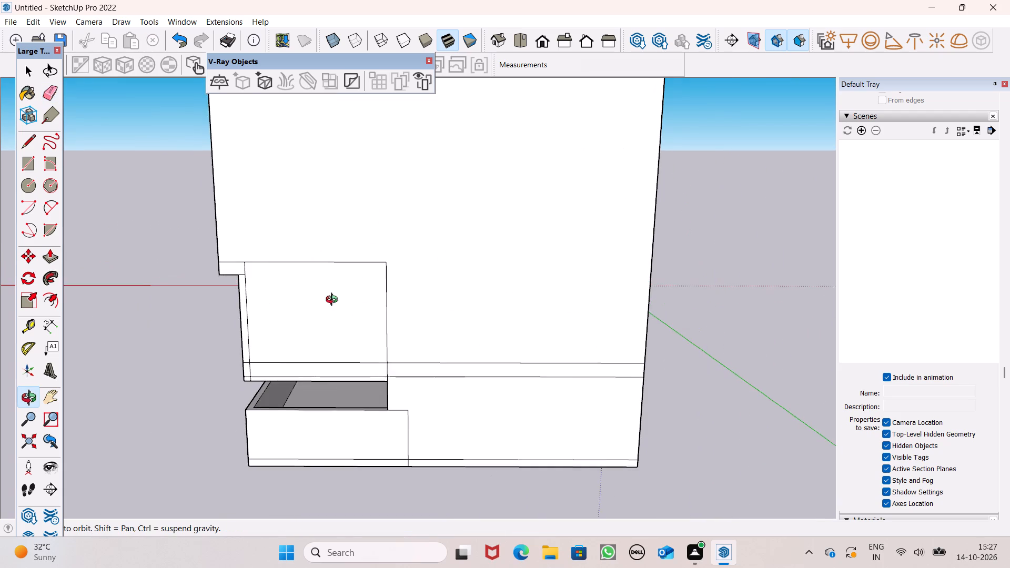
pyautogui.moveTo(334, 301); pyautogui.dragTo(336, 298, button='middle')
pyautogui.scroll(6, 237, 269)
pyautogui.moveTo(237, 250); pyautogui.dragTo(251, 250)
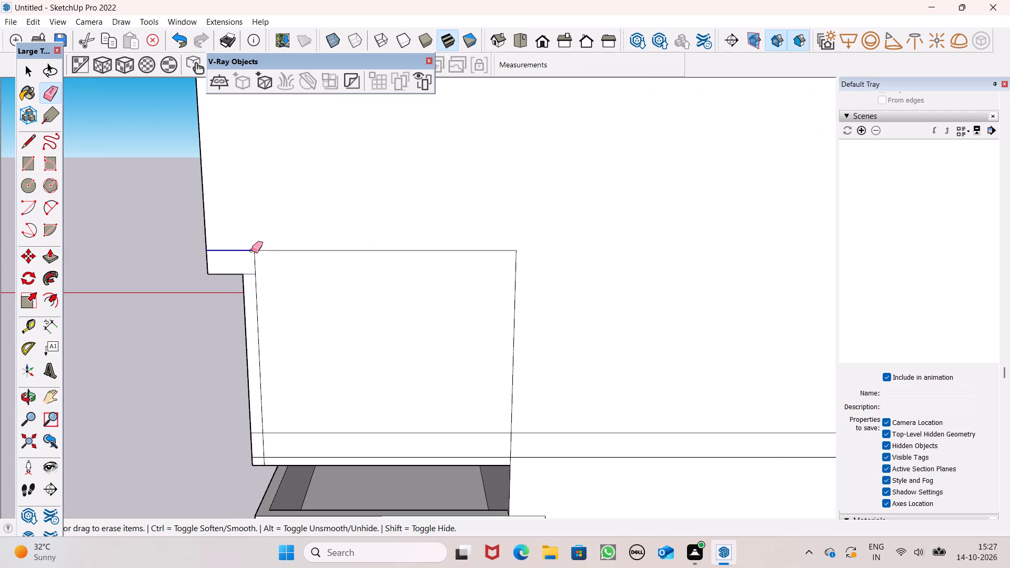
pyautogui.moveTo(251, 250); pyautogui.dragTo(275, 248)
pyautogui.click(275, 248)
pyautogui.click(258, 312)
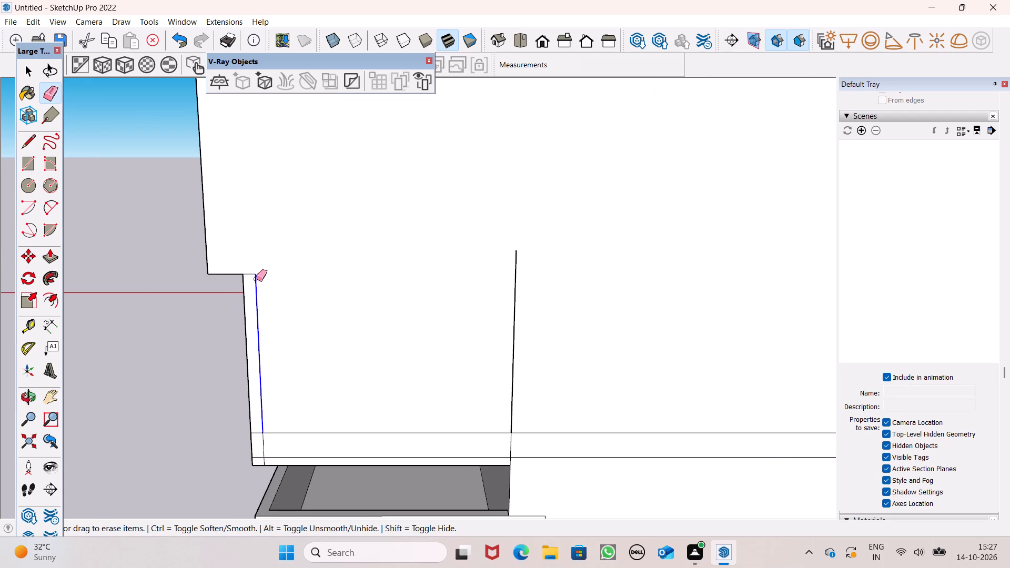
pyautogui.click(253, 275)
pyautogui.moveTo(525, 327); pyautogui.dragTo(505, 336)
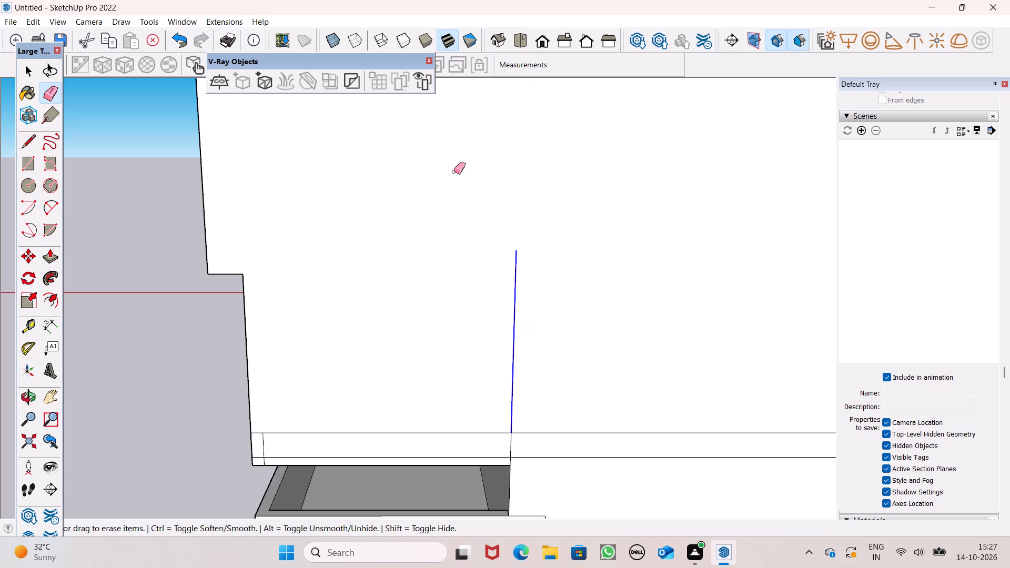
# Erase the lowest floor band's upper line and short vertical line above the side opening, near the front corner.
pyautogui.scroll(-2, 432, 154)
pyautogui.moveTo(421, 339); pyautogui.dragTo(476, 329, button='middle')
pyautogui.scroll(-1, 446, 283)
pyautogui.scroll(5, 422, 343)
pyautogui.scroll(1, 360, 417)
pyautogui.scroll(-1, 360, 417)
pyautogui.scroll(2, 360, 417)
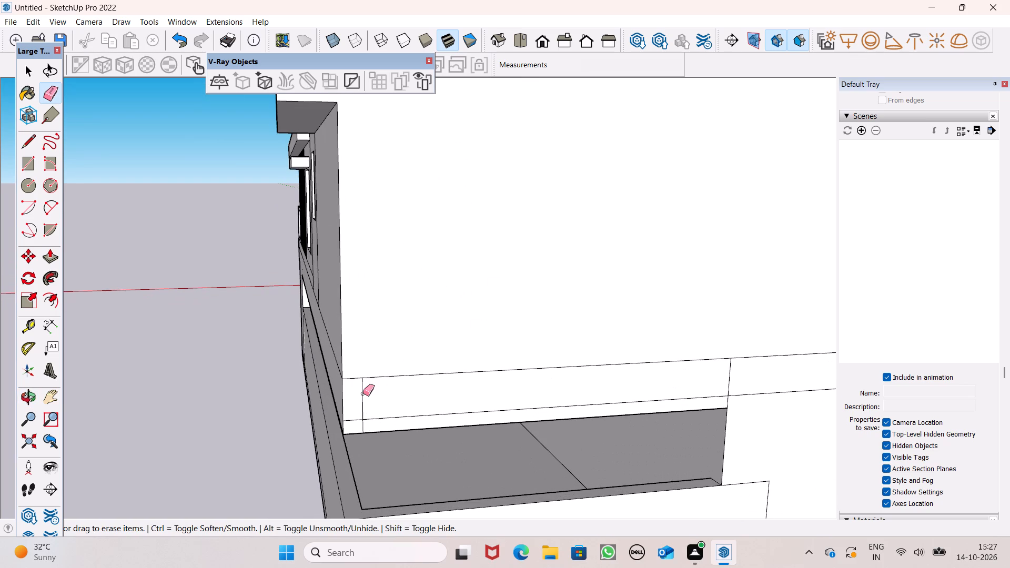
pyautogui.moveTo(363, 377); pyautogui.dragTo(358, 394)
# Erase the rest of the lowest floor band's upper line and its short vertical end line toward the rear.
pyautogui.scroll(-2, 400, 347)
pyautogui.scroll(-7, 225, 231)
pyautogui.scroll(6, 409, 285)
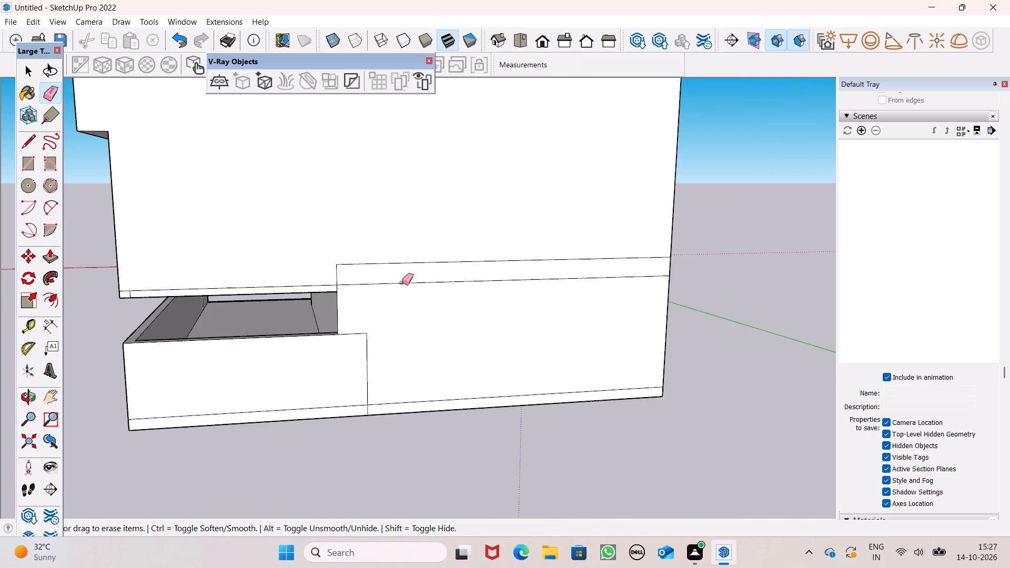
pyautogui.scroll(4, 387, 278)
pyautogui.moveTo(319, 262); pyautogui.dragTo(326, 256)
pyautogui.click(327, 255)
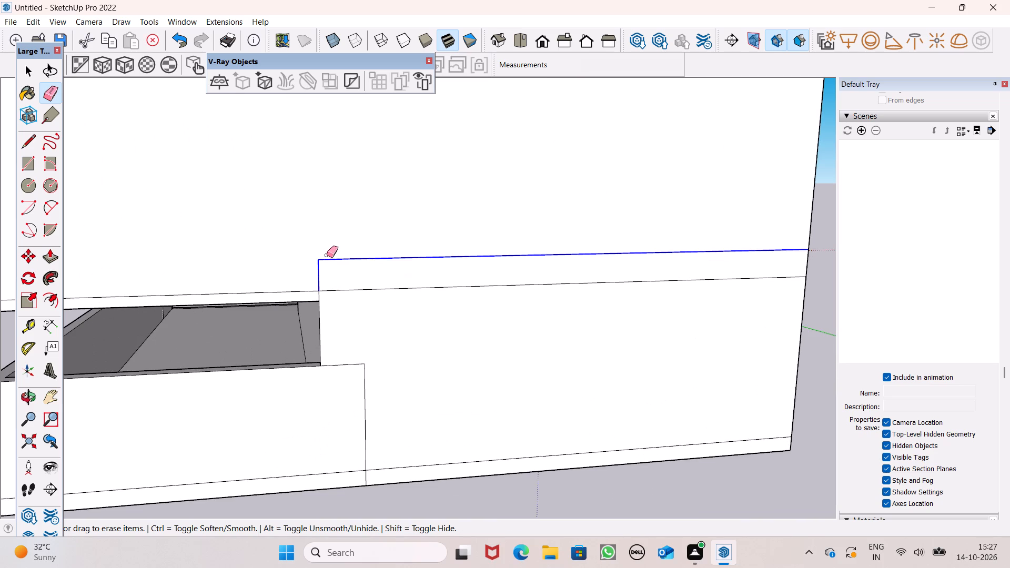
# Erase the remaining short vertical tick at the side wall's lower front corner, just above the opening.
pyautogui.scroll(-4, 317, 241)
pyautogui.scroll(-5, 248, 229)
pyautogui.moveTo(385, 292); pyautogui.dragTo(92, 249, button='middle')
pyautogui.scroll(1, 385, 292)
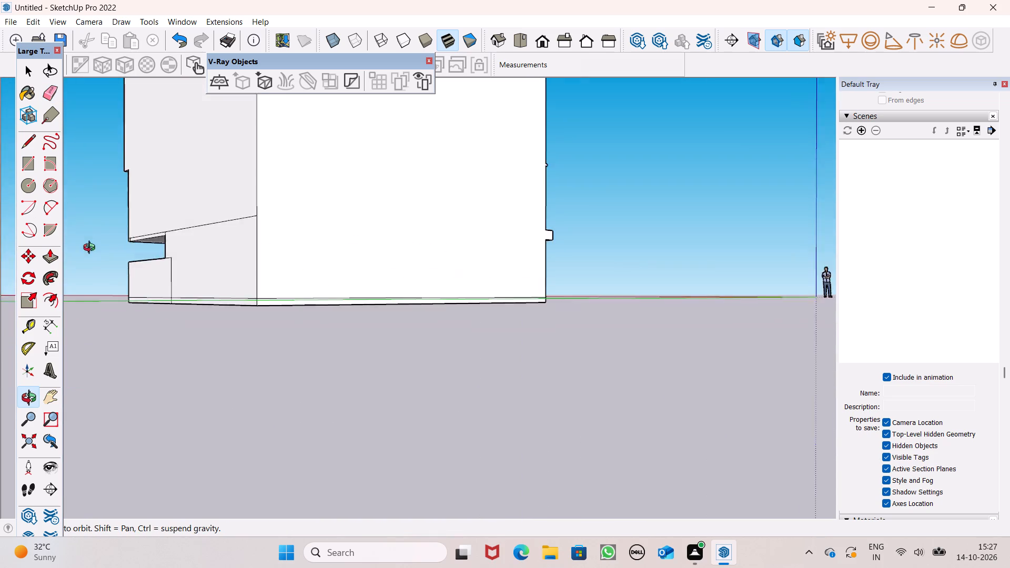
pyautogui.moveTo(92, 249); pyautogui.dragTo(671, 309, button='middle')
pyautogui.scroll(-2, 671, 300)
pyautogui.moveTo(671, 300); pyautogui.dragTo(524, 278, button='middle')
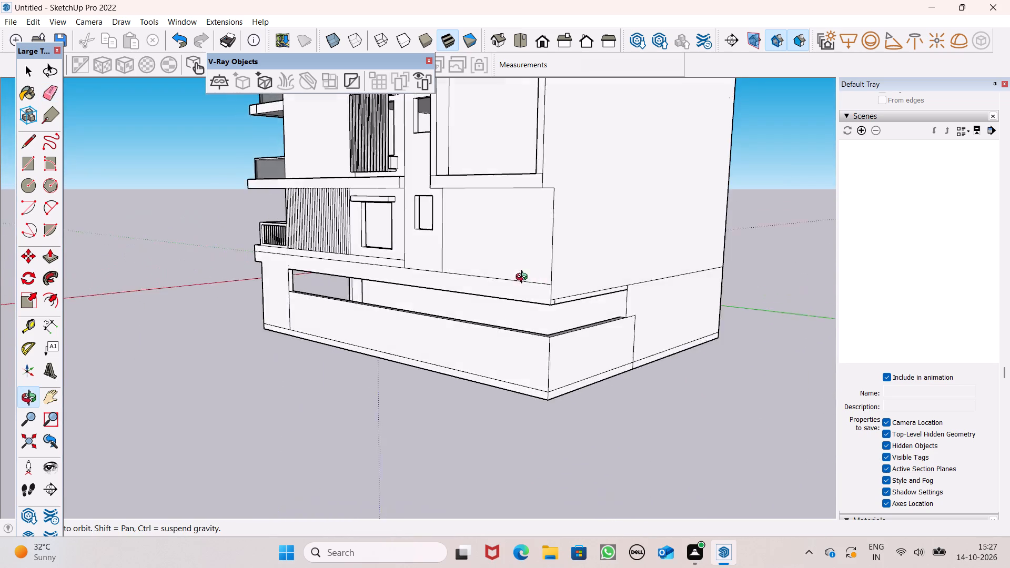
pyautogui.moveTo(524, 278); pyautogui.dragTo(430, 278, button='middle')
pyautogui.scroll(8, 442, 283)
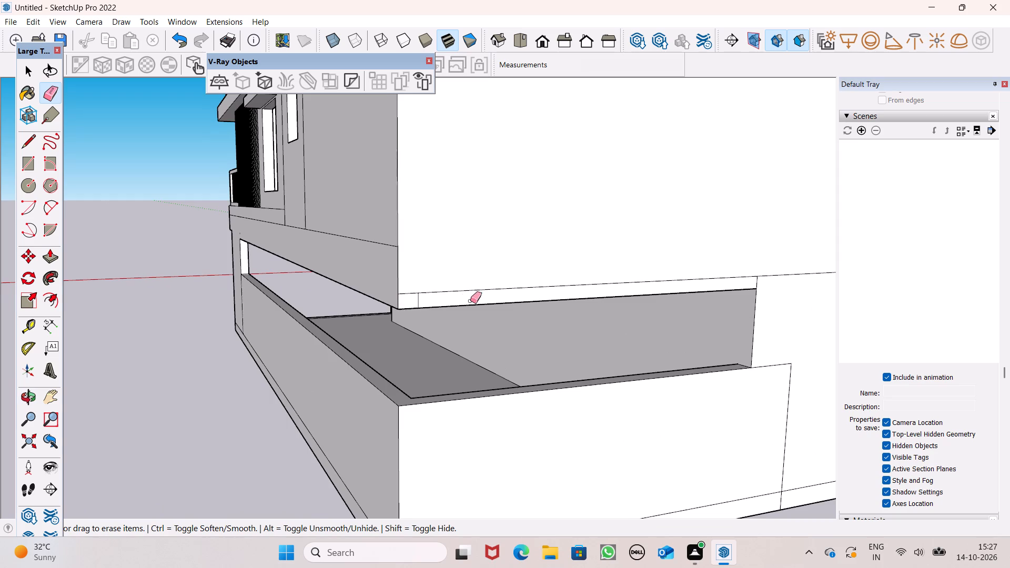
pyautogui.scroll(10, 417, 301)
pyautogui.moveTo(411, 301); pyautogui.dragTo(418, 300)
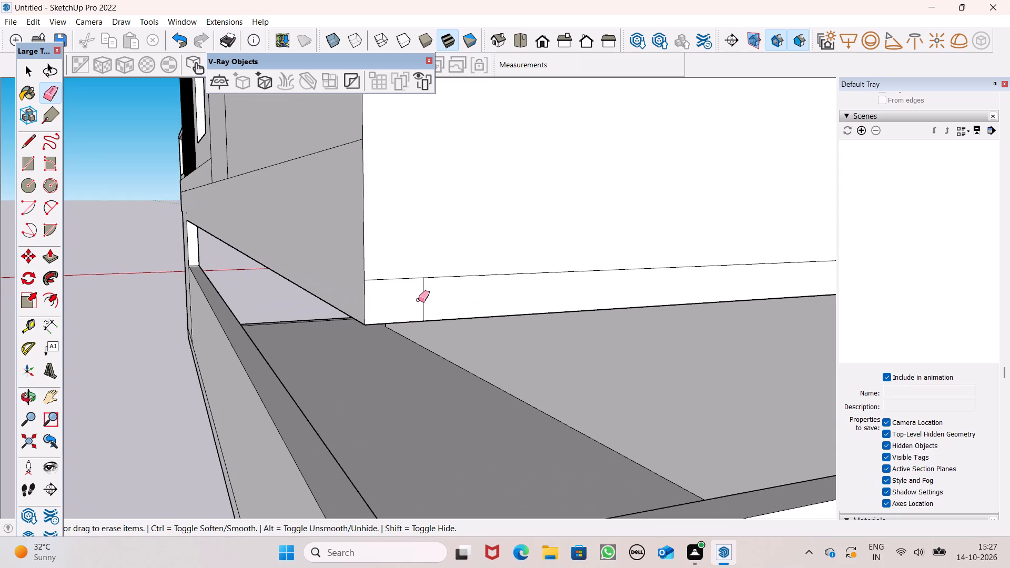
pyautogui.moveTo(418, 300); pyautogui.dragTo(428, 299)
# Examine the lower side wall, the opening beneath it and the front facade for remaining dividing lines.
pyautogui.scroll(-5, 450, 150)
pyautogui.scroll(-6, 440, 201)
pyautogui.scroll(1, 438, 224)
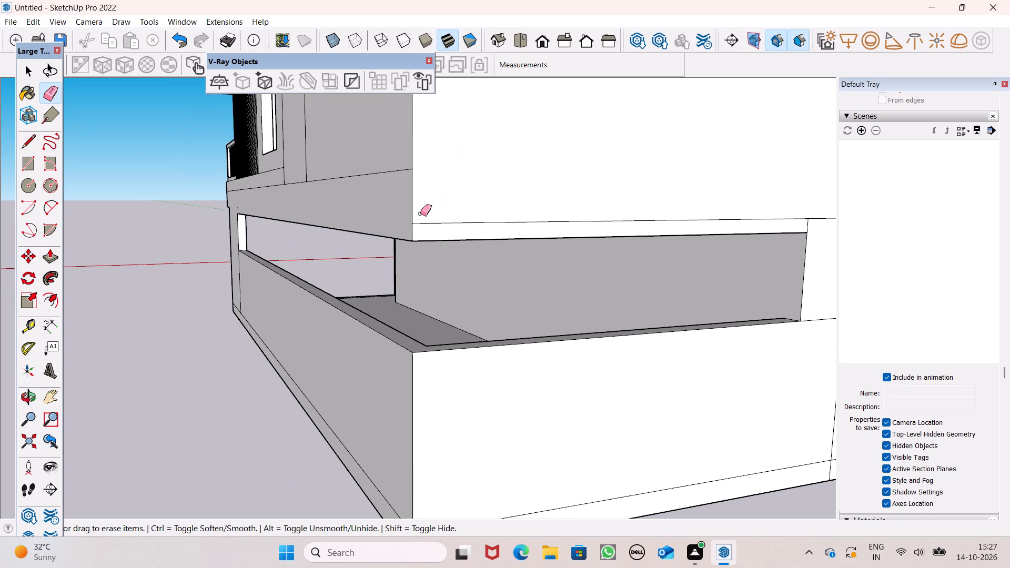
pyautogui.scroll(-5, 420, 214)
pyautogui.scroll(1, 276, 278)
pyautogui.scroll(-1, 278, 259)
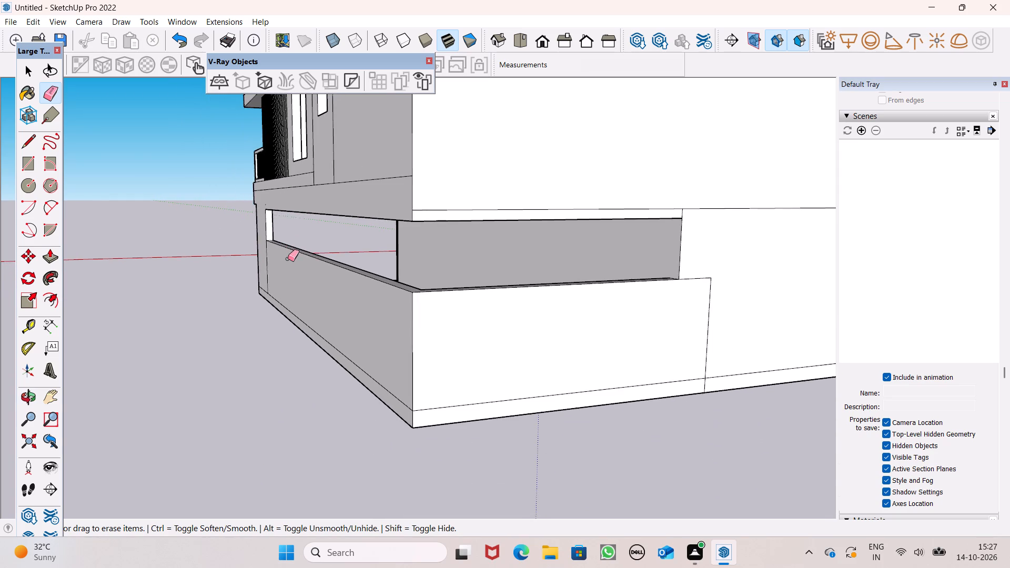
pyautogui.scroll(-6, 288, 259)
pyautogui.moveTo(290, 283); pyautogui.dragTo(477, 327, button='middle')
pyautogui.scroll(-1, 280, 216)
pyautogui.scroll(-2, 169, 179)
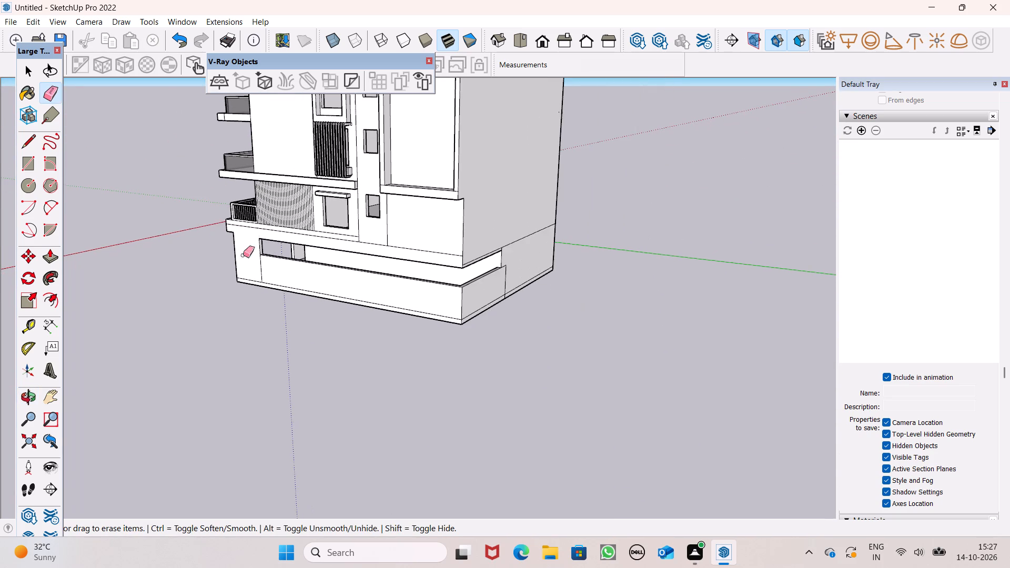
# Erase the short dividing line at the large projecting window frame's lower corner nearest the small windows.
pyautogui.scroll(-1, 325, 286)
pyautogui.scroll(2, 357, 239)
pyautogui.moveTo(361, 264); pyautogui.dragTo(463, 239, button='middle')
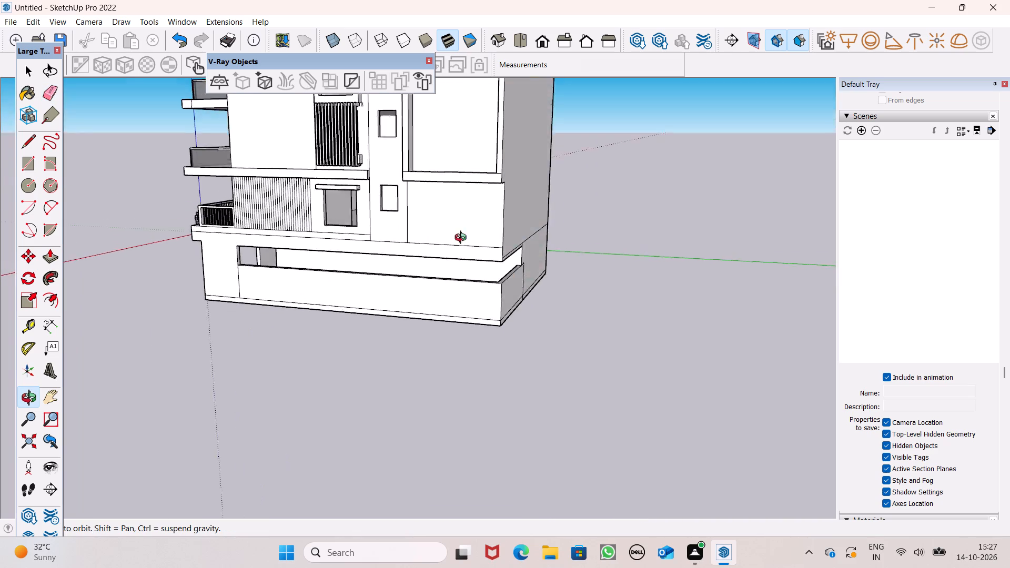
pyautogui.moveTo(463, 239); pyautogui.dragTo(497, 368, button='middle')
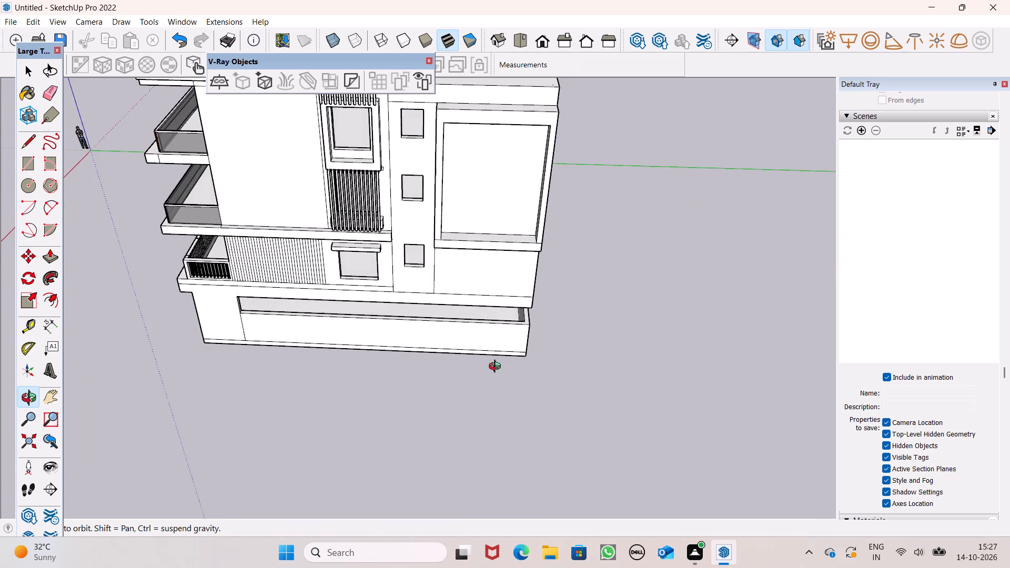
pyautogui.moveTo(497, 368); pyautogui.dragTo(504, 318, button='middle')
pyautogui.scroll(-6, 492, 334)
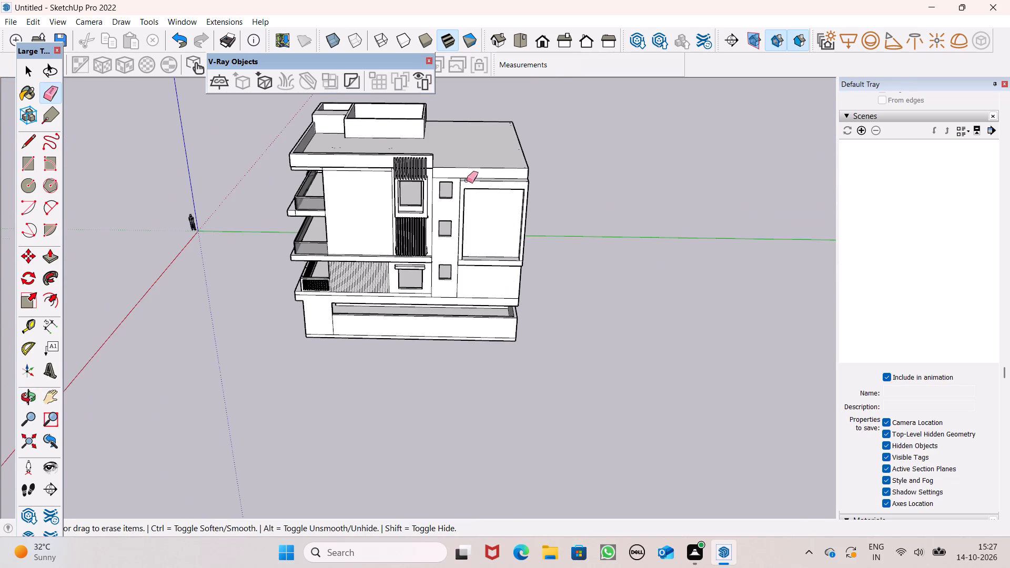
pyautogui.scroll(5, 467, 180)
pyautogui.scroll(8, 486, 305)
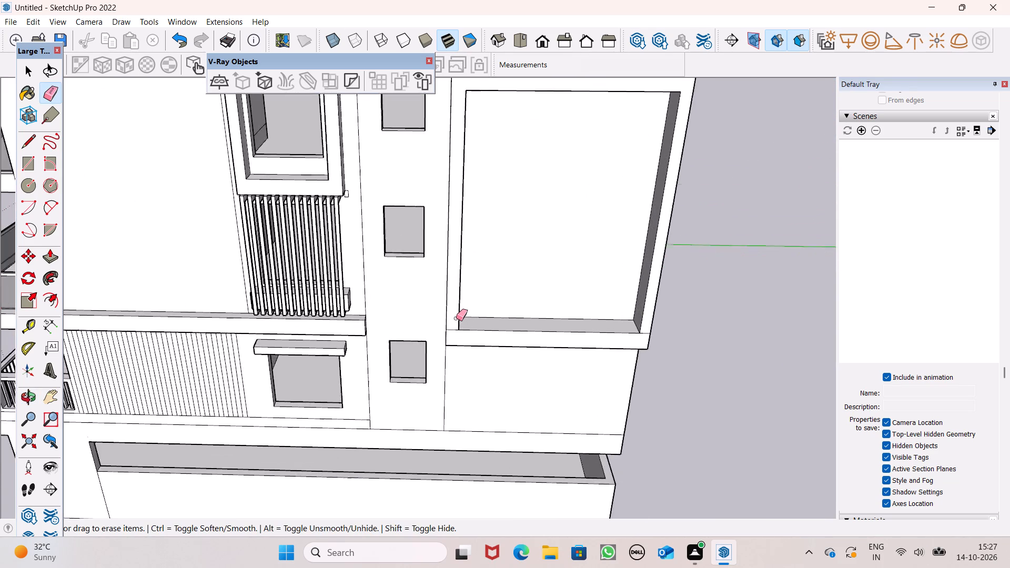
pyautogui.scroll(10, 456, 318)
pyautogui.click(453, 327)
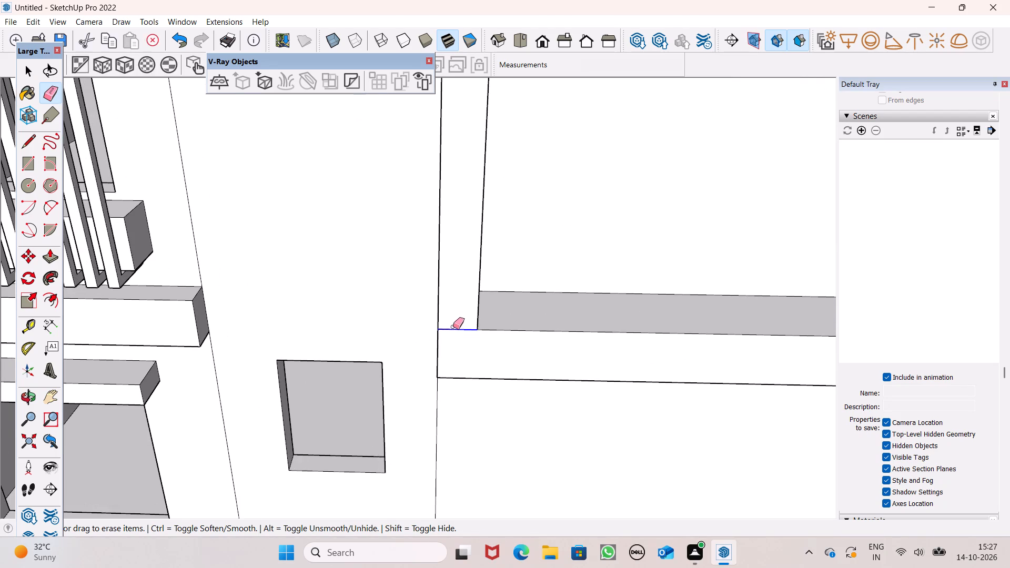
# Erase the short dividing line at the large projecting window frame's opposite lower corner, at the building's outer end.
pyautogui.scroll(-4, 451, 332)
pyautogui.scroll(-4, 411, 366)
pyautogui.scroll(1, 416, 395)
pyautogui.scroll(-1, 464, 378)
pyautogui.moveTo(451, 390); pyautogui.dragTo(694, 431, button='middle')
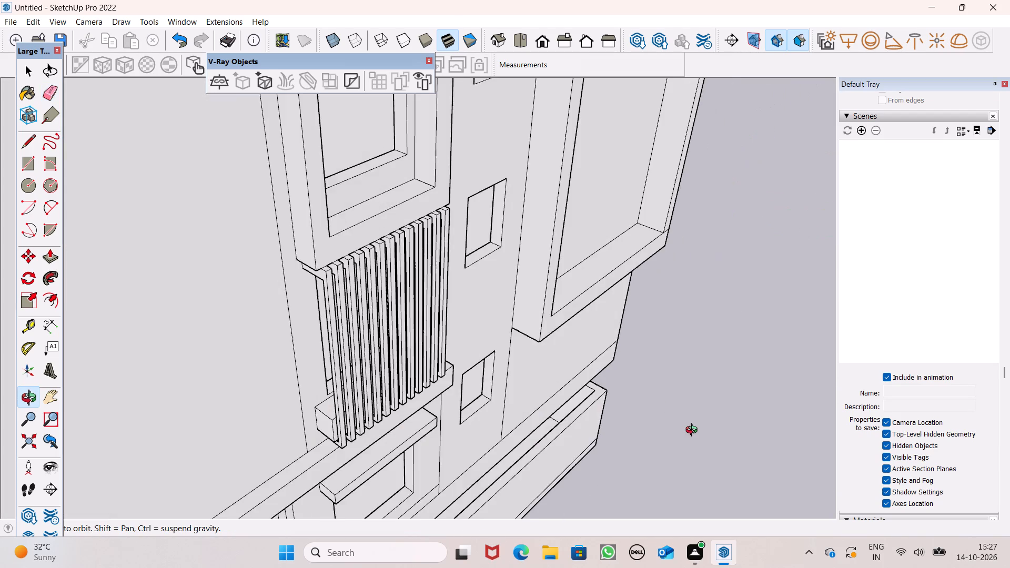
pyautogui.moveTo(694, 431); pyautogui.dragTo(696, 433, button='middle')
pyautogui.moveTo(693, 435); pyautogui.dragTo(681, 438, button='middle')
pyautogui.scroll(1, 640, 350)
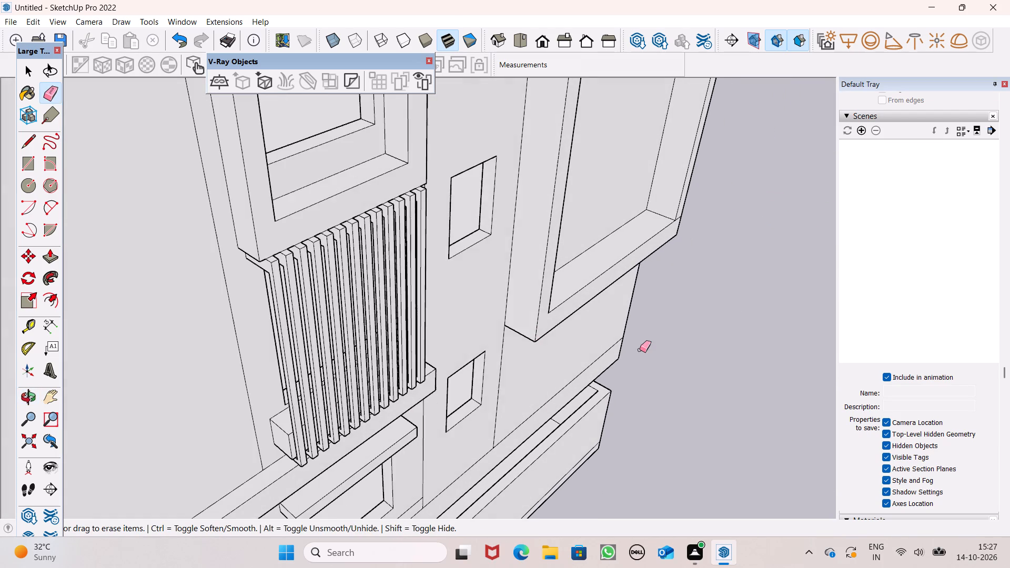
pyautogui.scroll(-10, 534, 297)
pyautogui.scroll(-2, 460, 282)
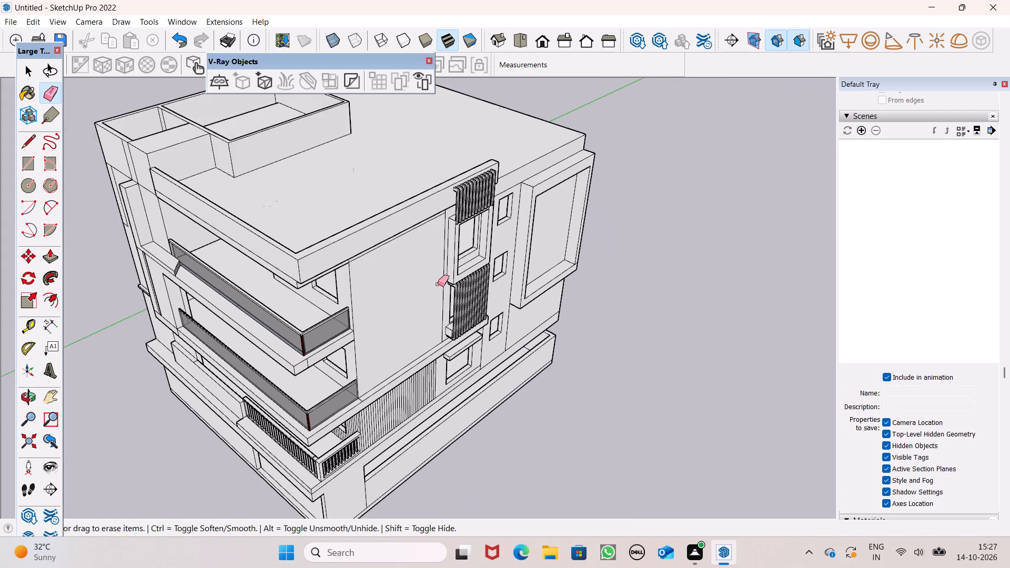
pyautogui.scroll(1, 539, 293)
pyautogui.scroll(-1, 549, 277)
pyautogui.scroll(1, 554, 269)
pyautogui.scroll(9, 590, 226)
pyautogui.moveTo(578, 287); pyautogui.dragTo(467, 279, button='middle')
pyautogui.scroll(1, 536, 289)
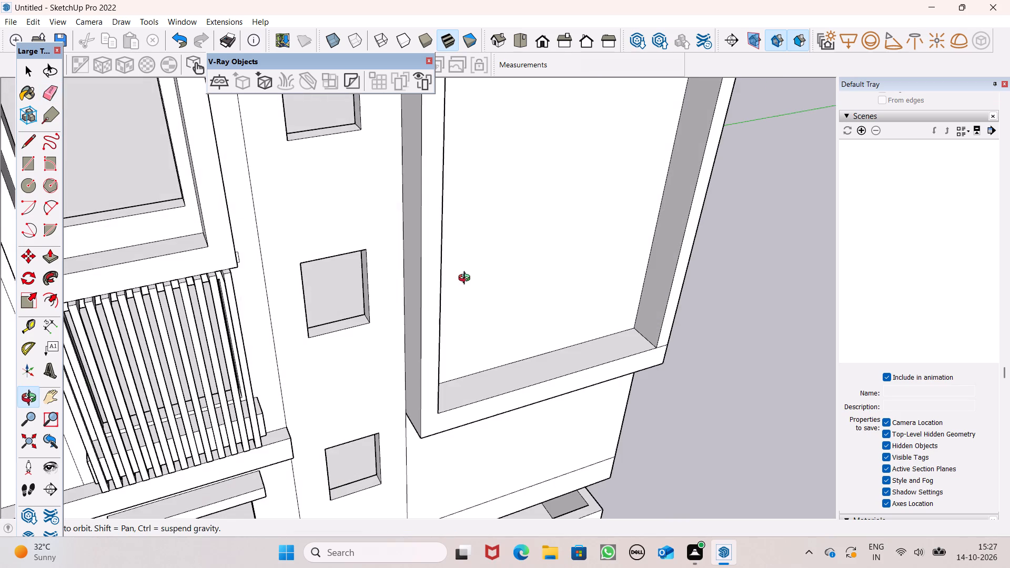
pyautogui.moveTo(467, 279); pyautogui.dragTo(523, 306, button='middle')
pyautogui.scroll(1, 591, 310)
pyautogui.scroll(-1, 596, 311)
pyautogui.scroll(4, 596, 311)
pyautogui.scroll(10, 642, 298)
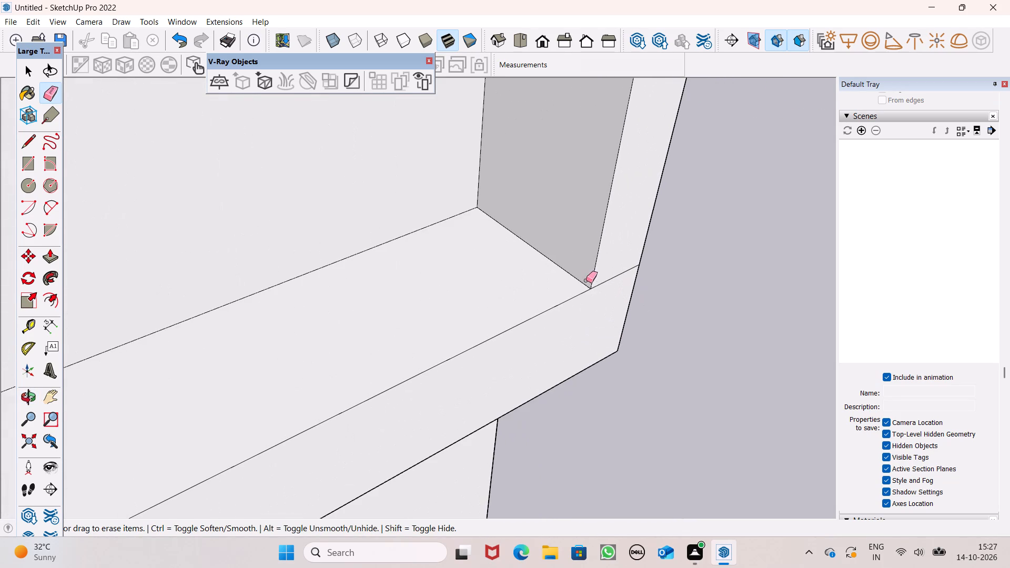
pyautogui.moveTo(610, 277); pyautogui.dragTo(611, 290)
# Examine the large window frame, the slatted side wall and the balcony facade for remaining dividing lines.
pyautogui.scroll(-3, 627, 249)
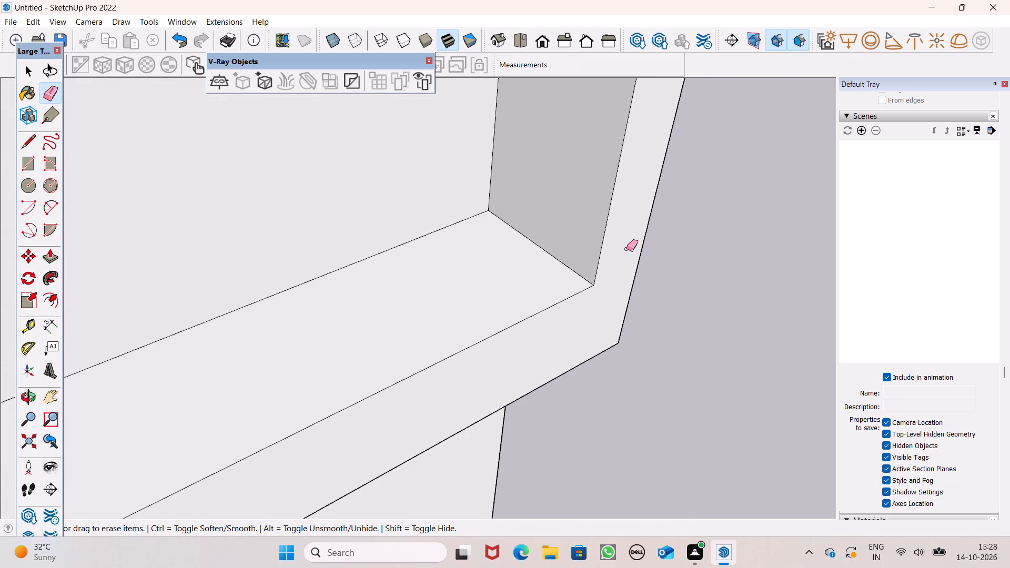
pyautogui.scroll(-11, 627, 249)
pyautogui.scroll(1, 644, 305)
pyautogui.scroll(-11, 644, 306)
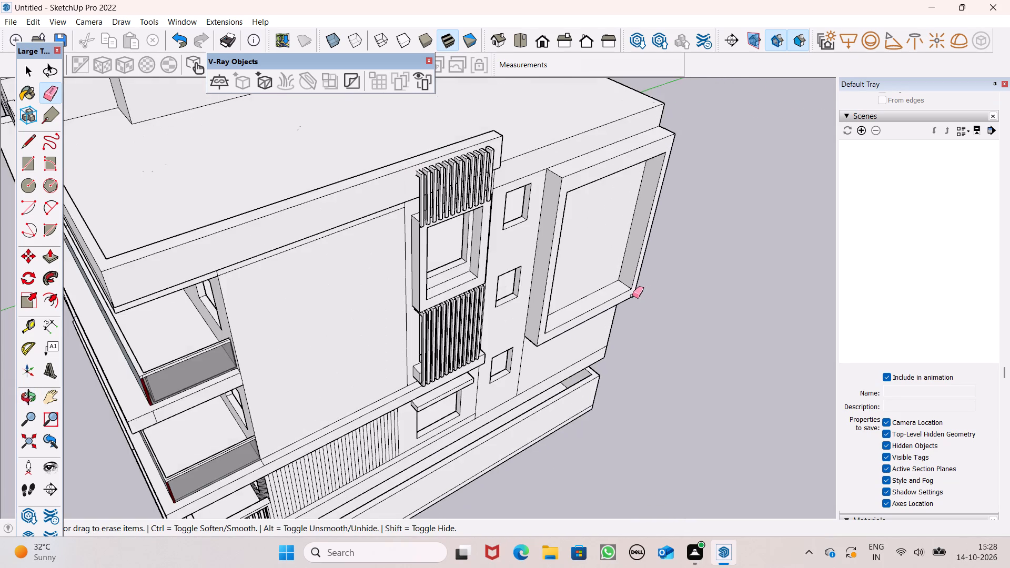
pyautogui.scroll(-3, 627, 298)
pyautogui.moveTo(486, 323); pyautogui.dragTo(448, 179, button='middle')
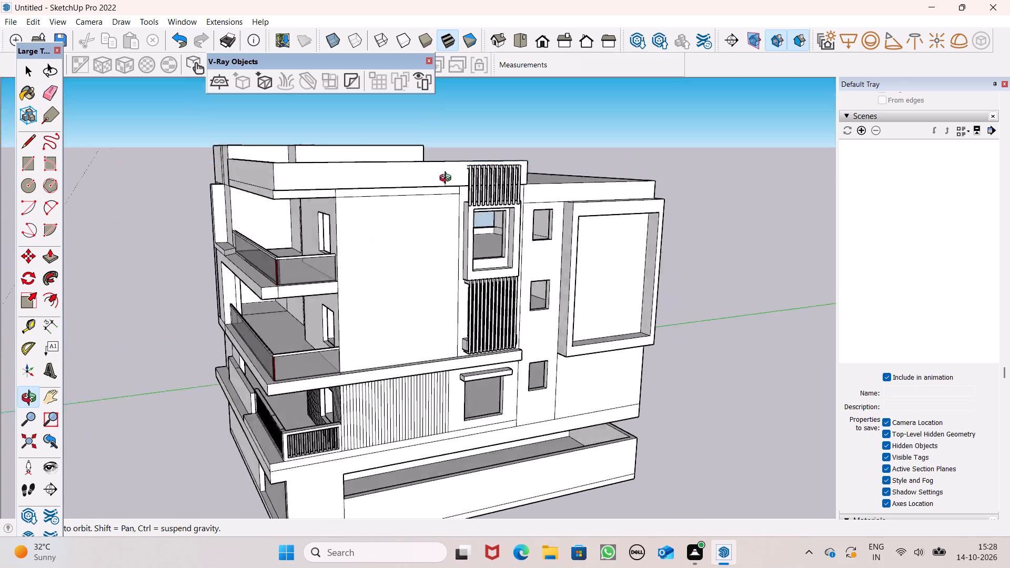
pyautogui.moveTo(448, 179); pyautogui.dragTo(658, 180, button='middle')
pyautogui.scroll(-2, 439, 158)
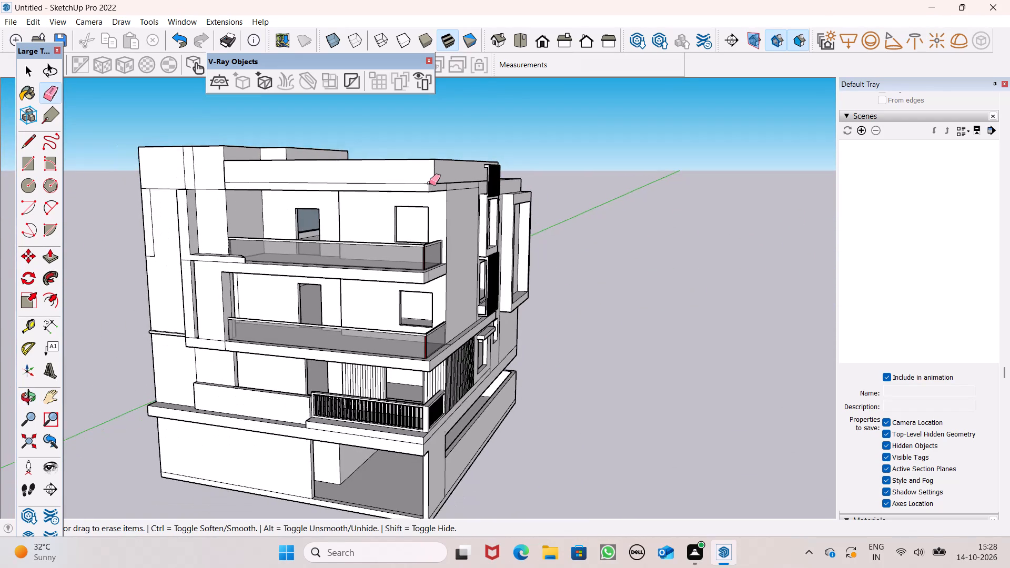
pyautogui.scroll(-5, 429, 183)
pyautogui.scroll(-5, 403, 235)
pyautogui.moveTo(383, 317); pyautogui.dragTo(449, 312, button='middle')
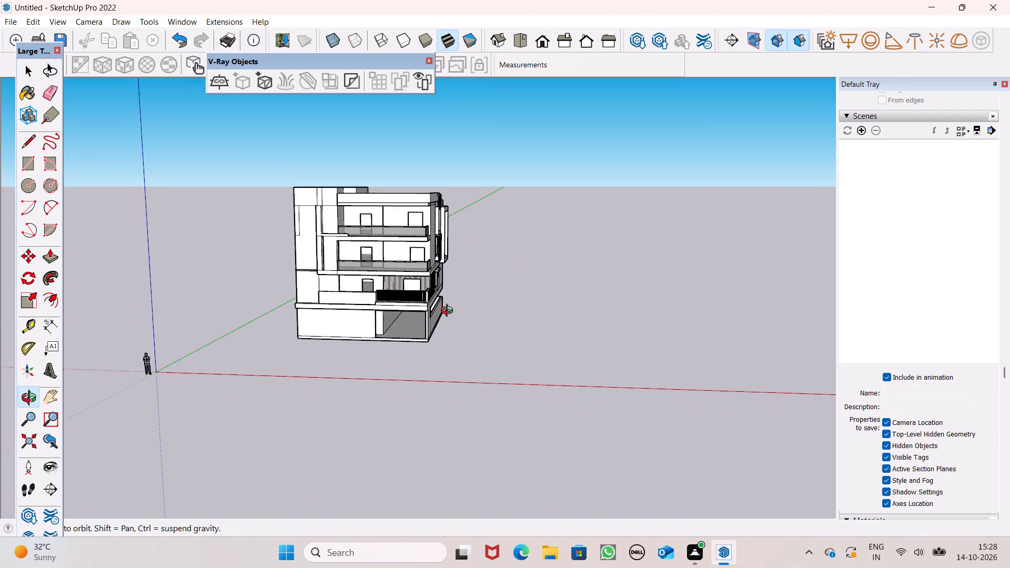
pyautogui.moveTo(449, 312); pyautogui.dragTo(450, 312, button='middle')
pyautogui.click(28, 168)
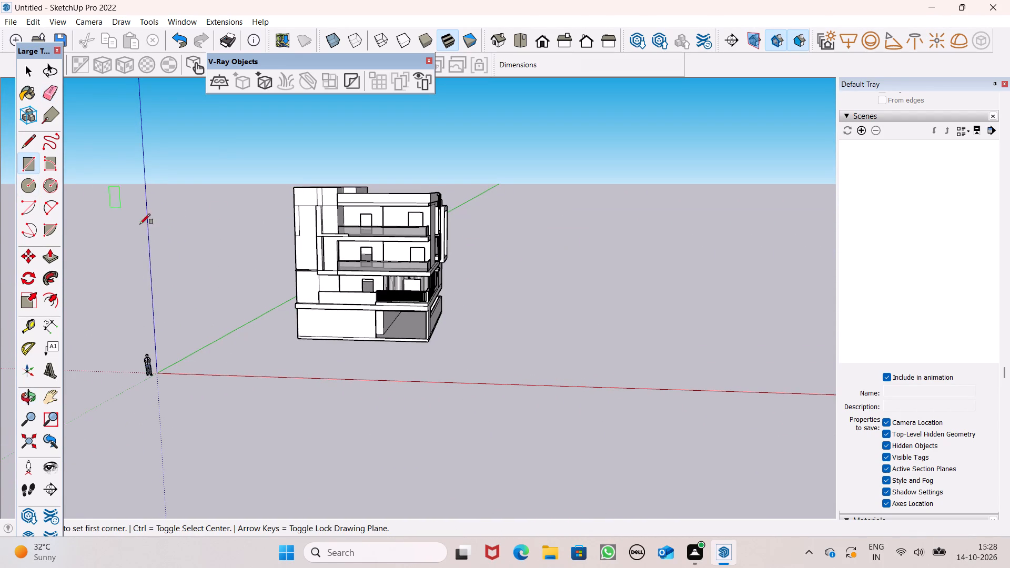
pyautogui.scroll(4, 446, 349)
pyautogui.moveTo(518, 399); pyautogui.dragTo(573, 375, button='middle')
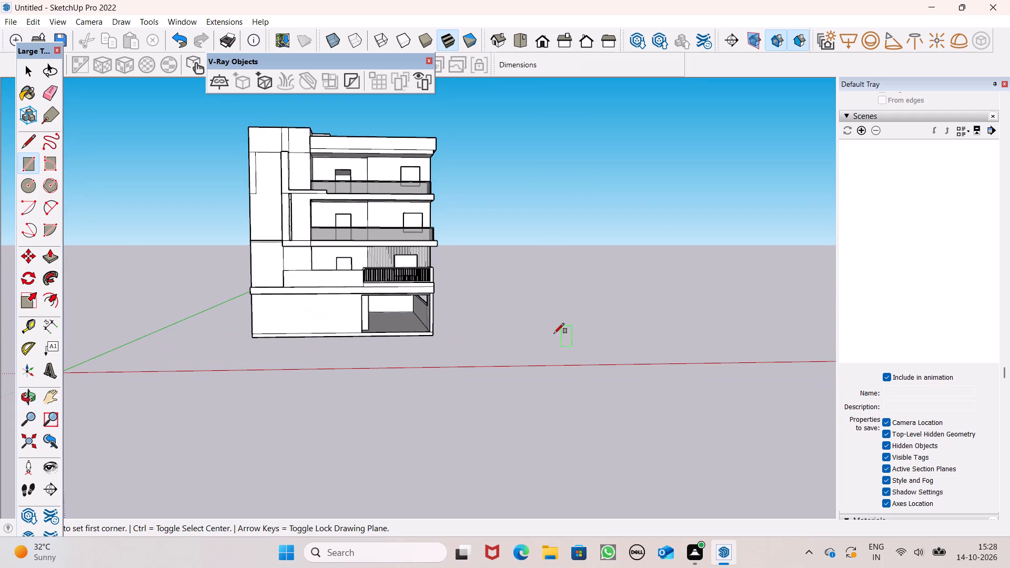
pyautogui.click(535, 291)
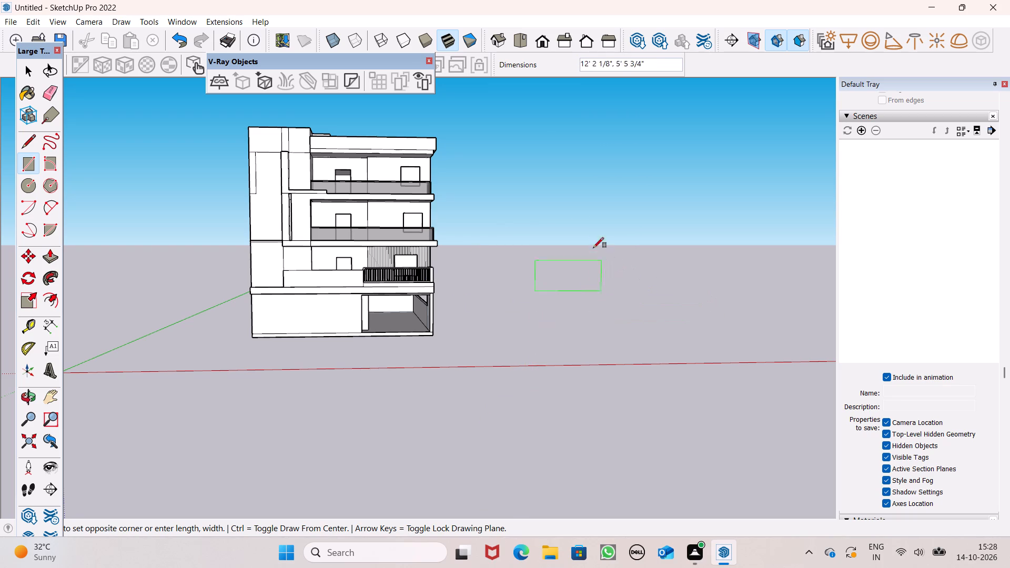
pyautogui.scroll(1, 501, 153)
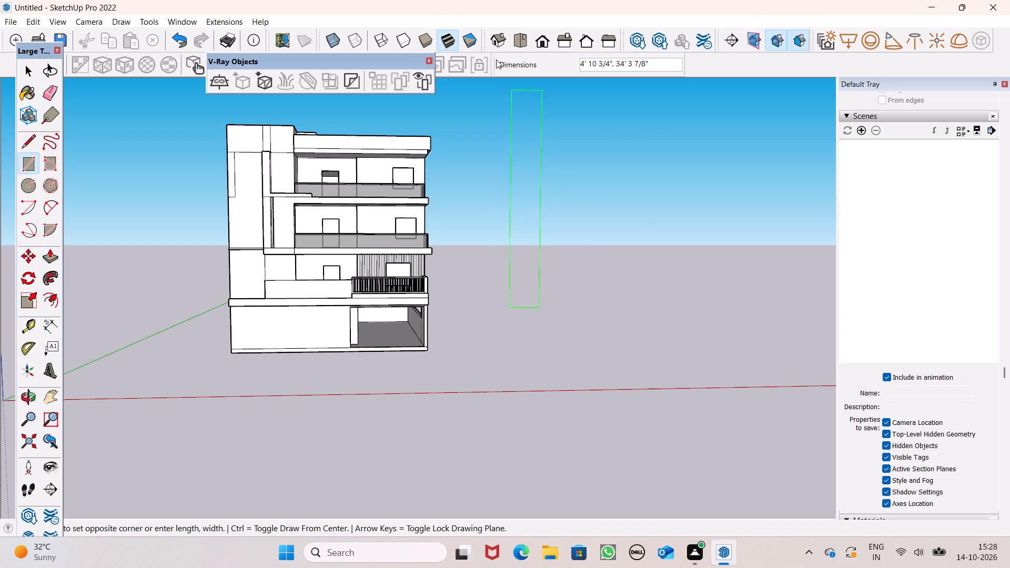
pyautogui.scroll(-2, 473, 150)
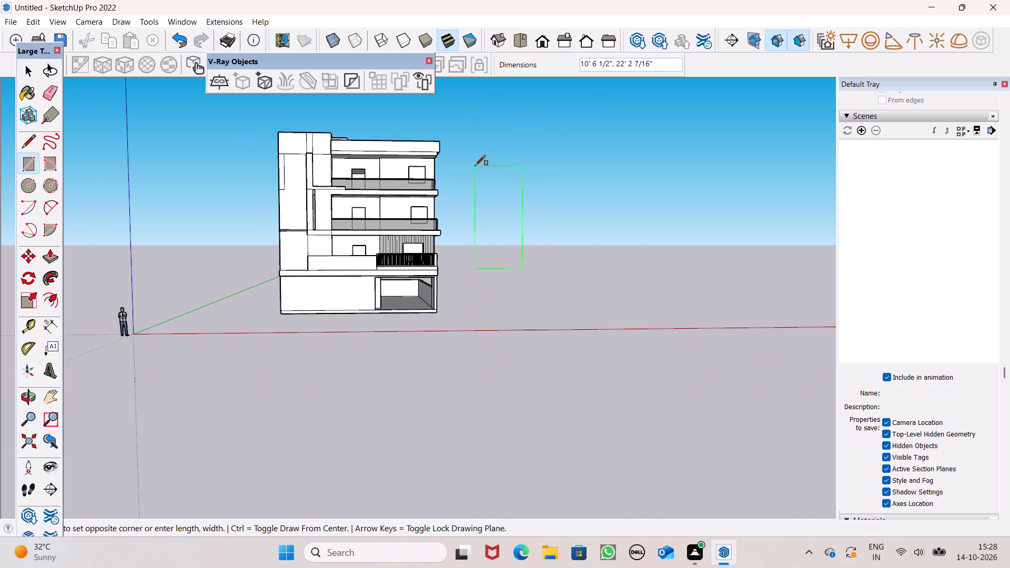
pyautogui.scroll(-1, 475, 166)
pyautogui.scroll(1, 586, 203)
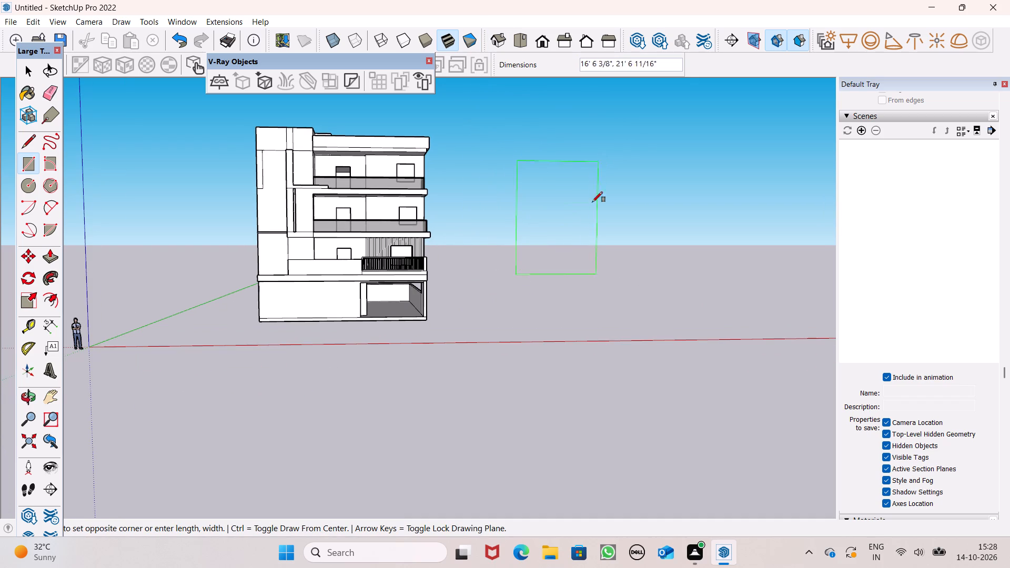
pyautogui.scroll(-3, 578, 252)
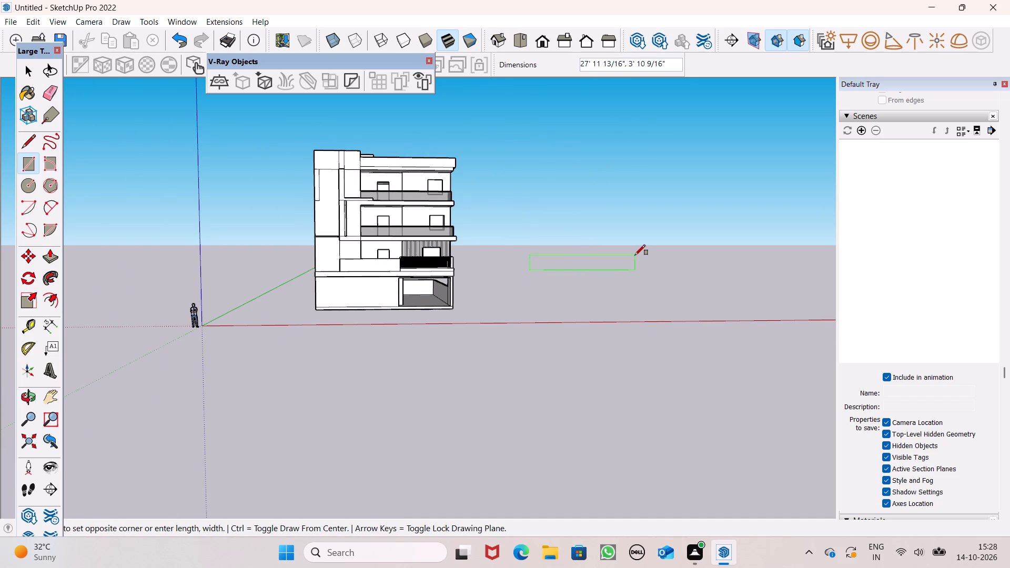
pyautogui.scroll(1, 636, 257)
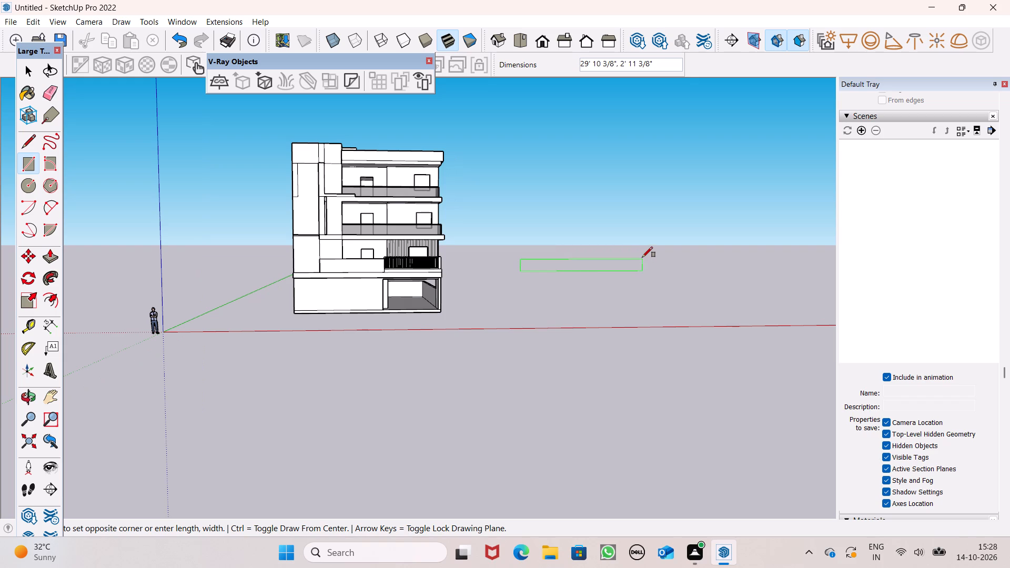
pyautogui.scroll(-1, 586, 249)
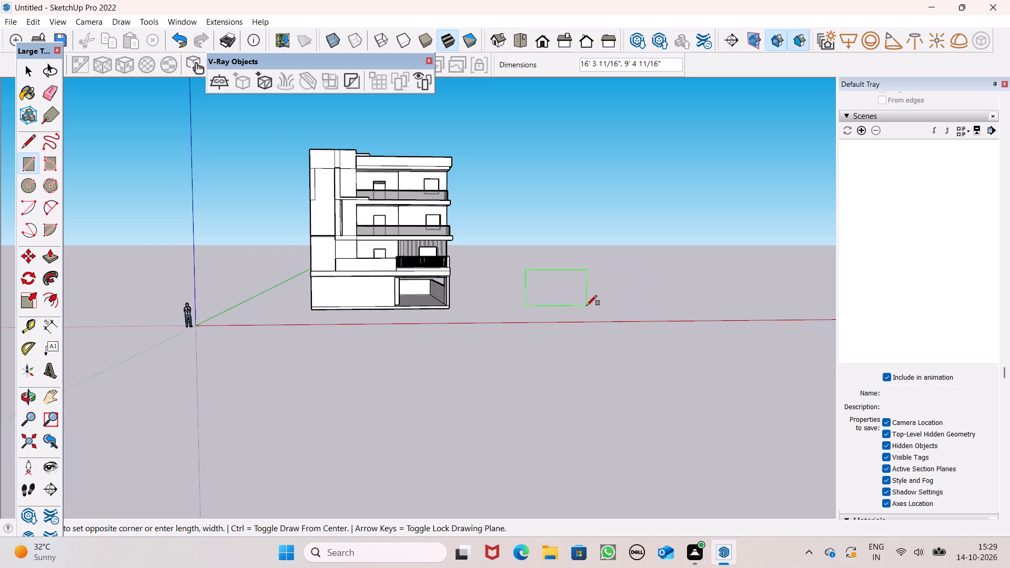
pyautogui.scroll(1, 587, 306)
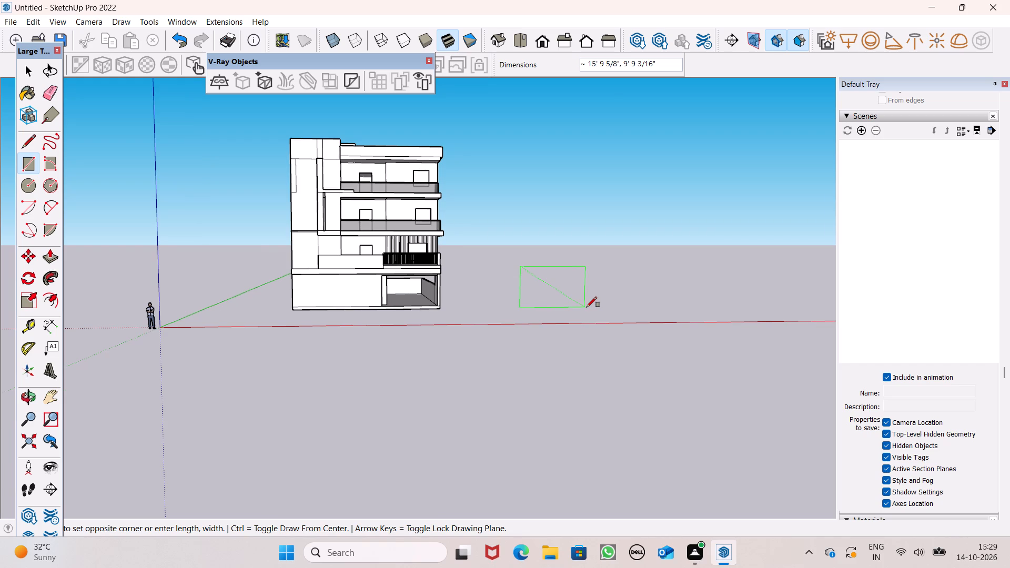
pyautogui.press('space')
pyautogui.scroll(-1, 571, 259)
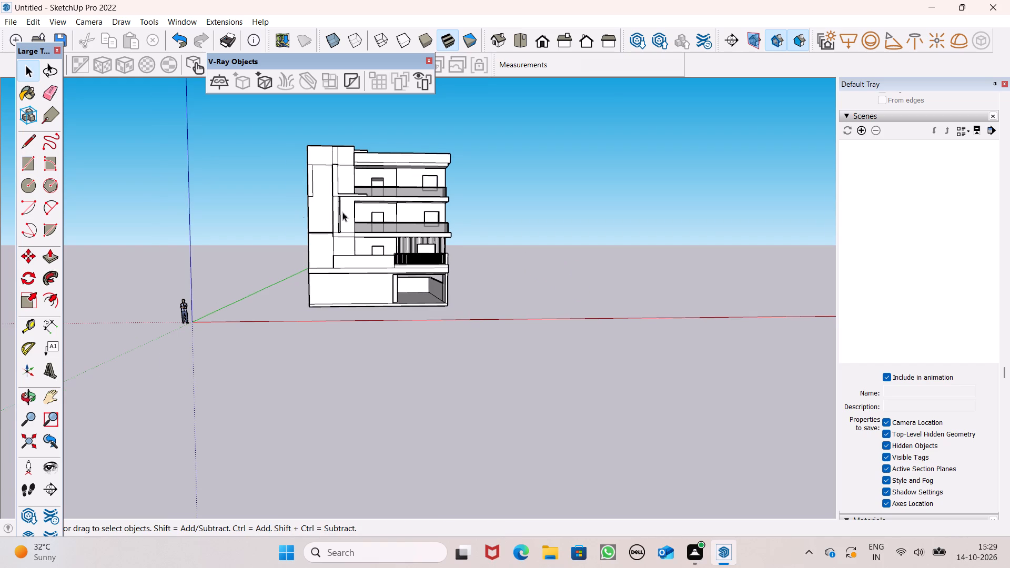
# Draw an upright rectangle about 6' 2" wide and 7' 6" high in the empty space beside the building.
pyautogui.click(33, 169)
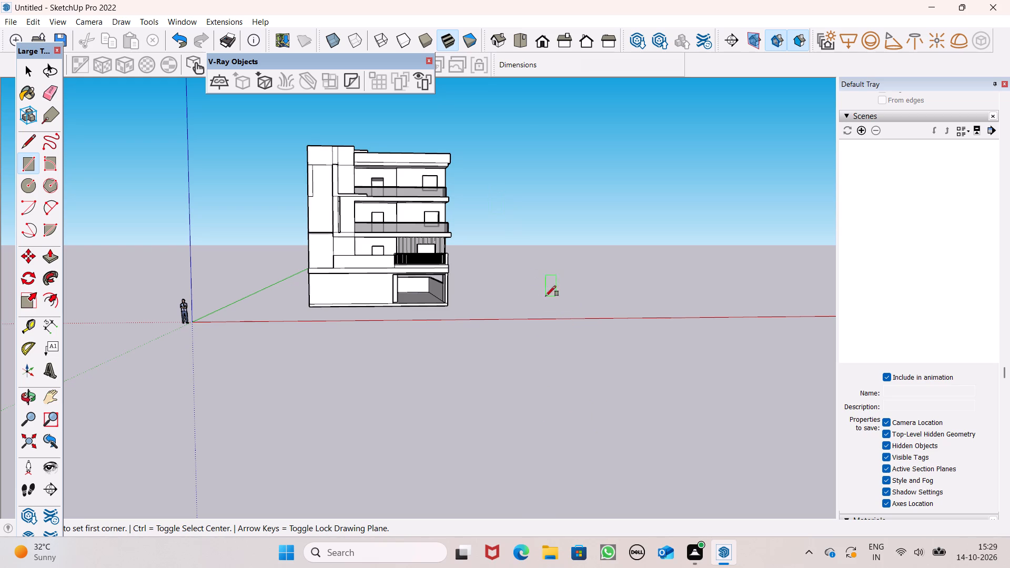
pyautogui.scroll(1, 645, 318)
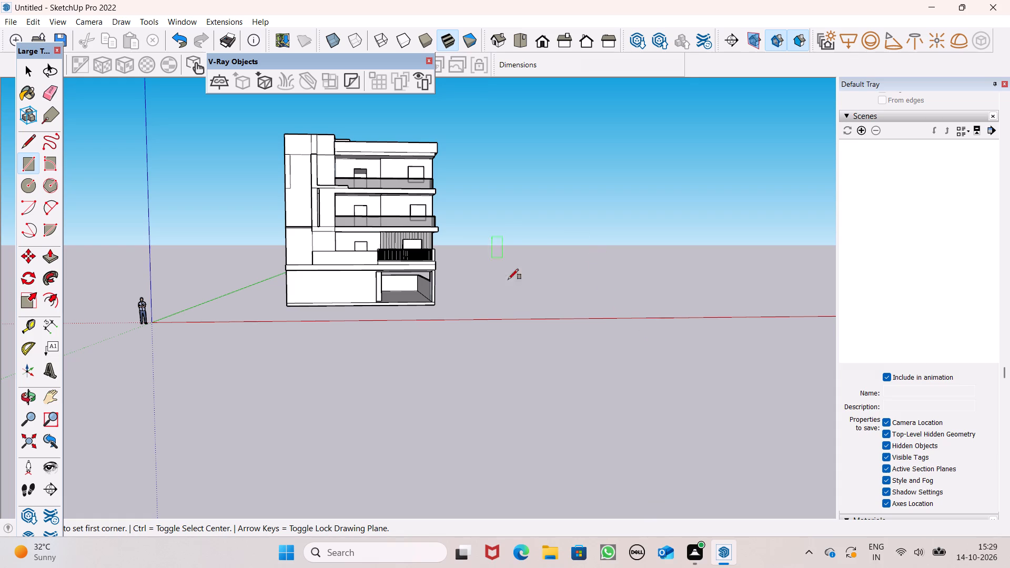
pyautogui.scroll(1, 533, 295)
pyautogui.middleClick(533, 295)
pyautogui.scroll(3, 520, 266)
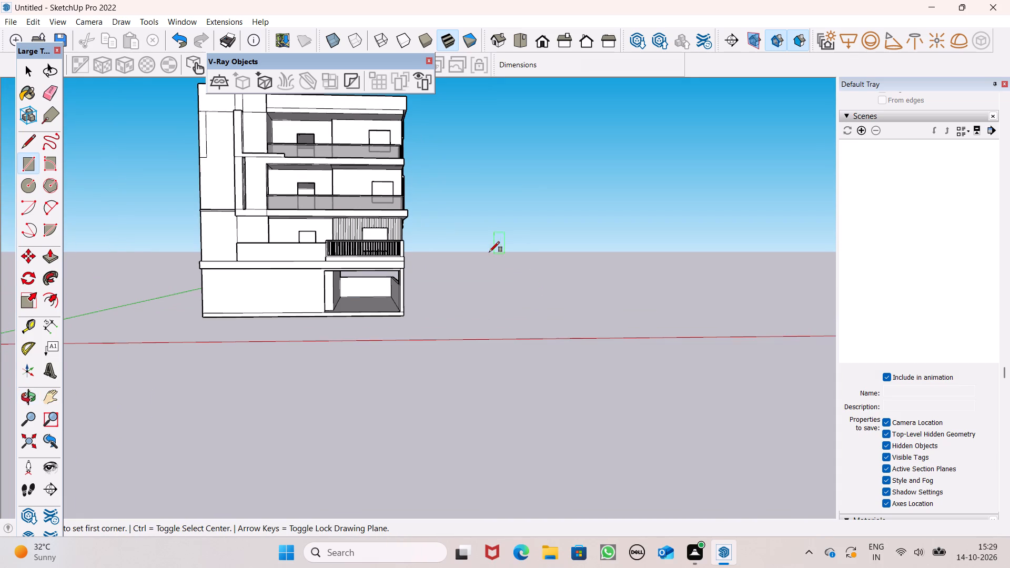
pyautogui.click(497, 251)
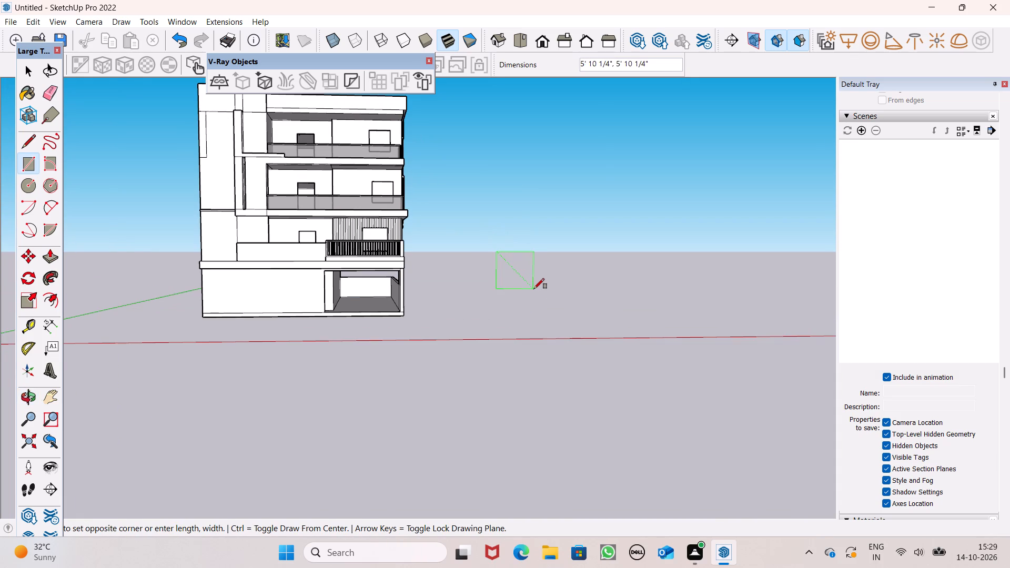
pyautogui.scroll(5, 535, 292)
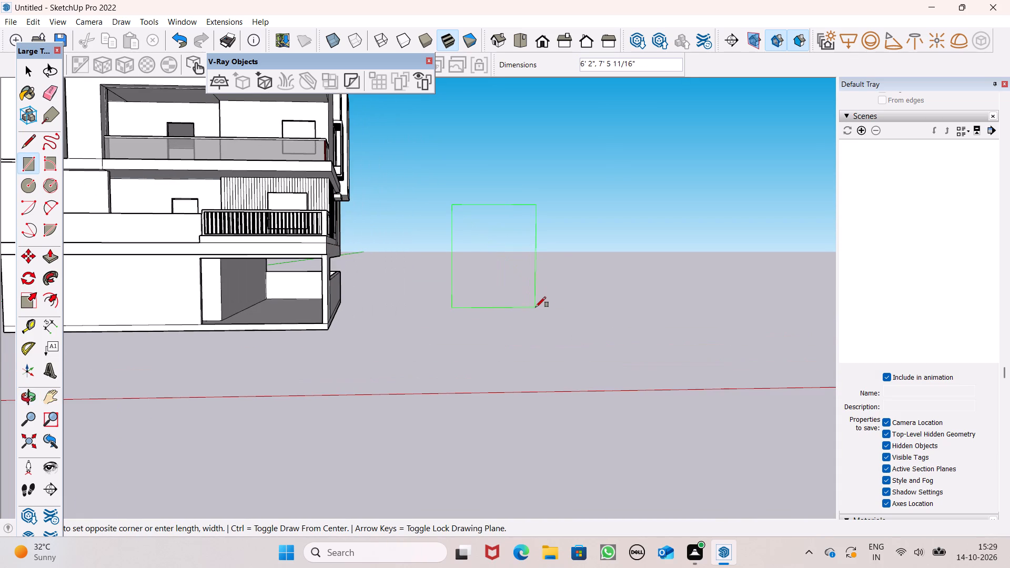
pyautogui.click(536, 307)
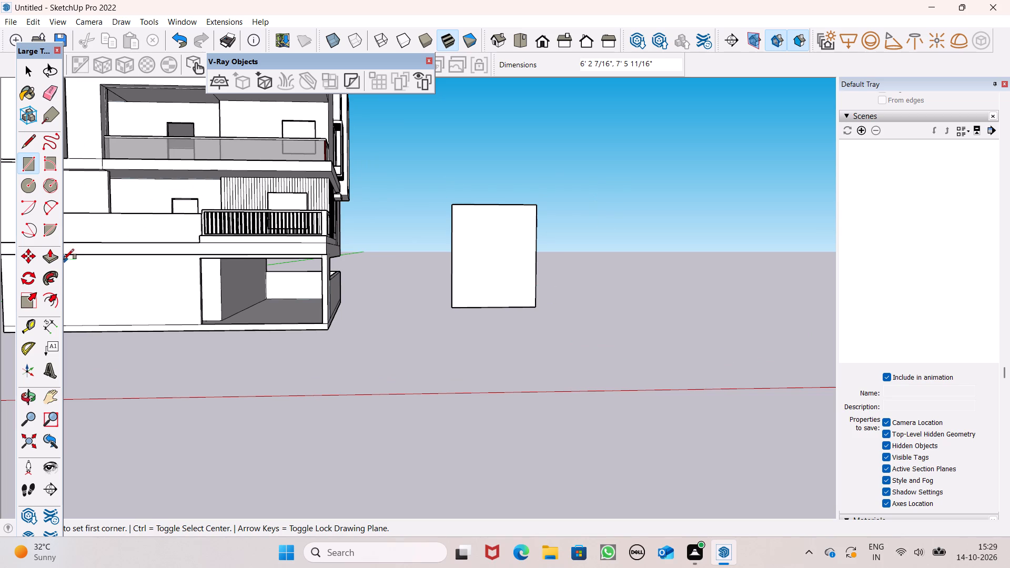
# Offset the upright rectangle's outline inward by about 3 3/4" to form a frame border.
pyautogui.moveTo(52, 299); pyautogui.dragTo(59, 297)
pyautogui.scroll(1, 467, 260)
pyautogui.scroll(1, 528, 281)
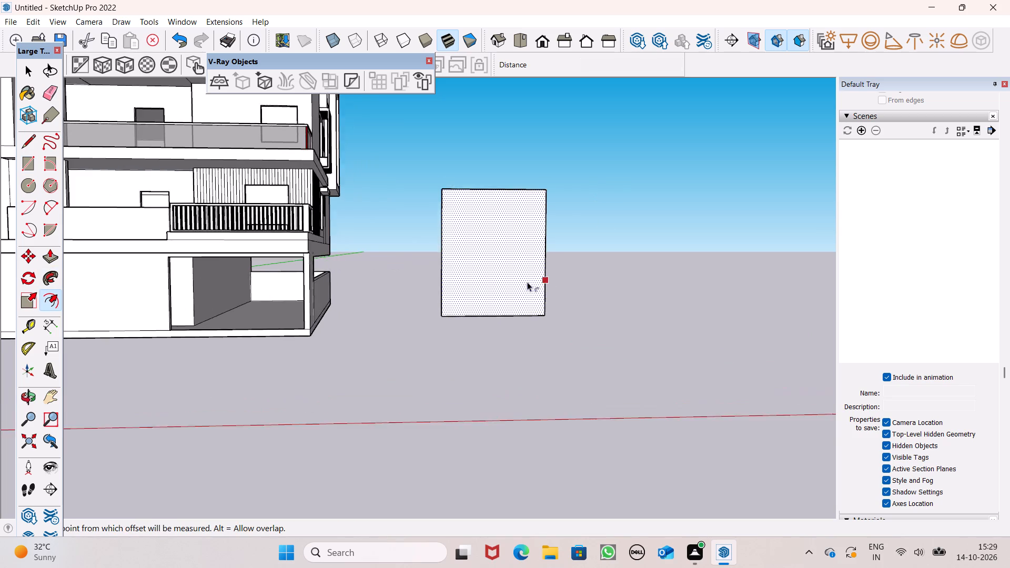
pyautogui.moveTo(527, 282); pyautogui.dragTo(472, 316, button='middle')
pyautogui.scroll(3, 499, 262)
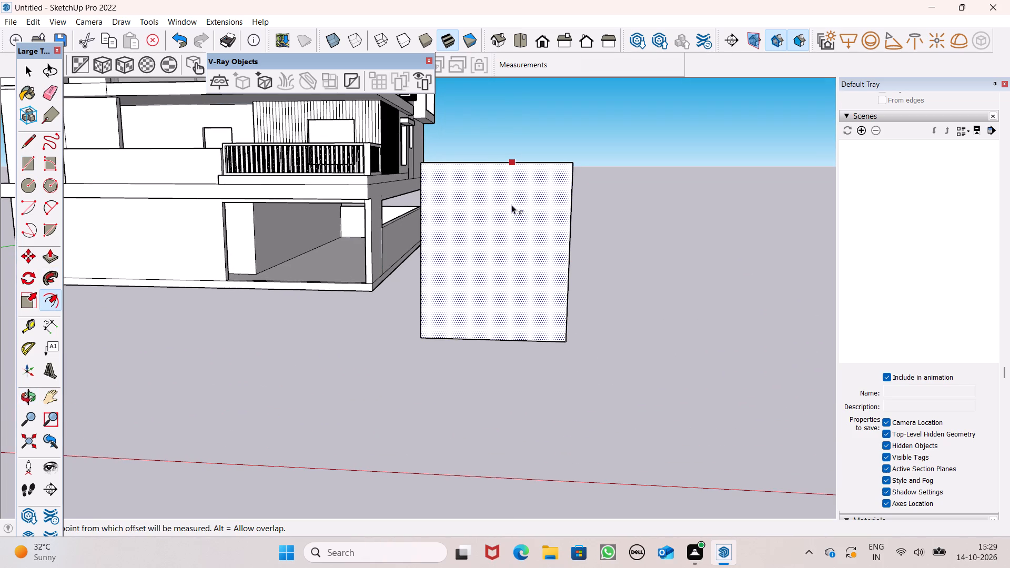
pyautogui.moveTo(509, 202); pyautogui.dragTo(494, 170)
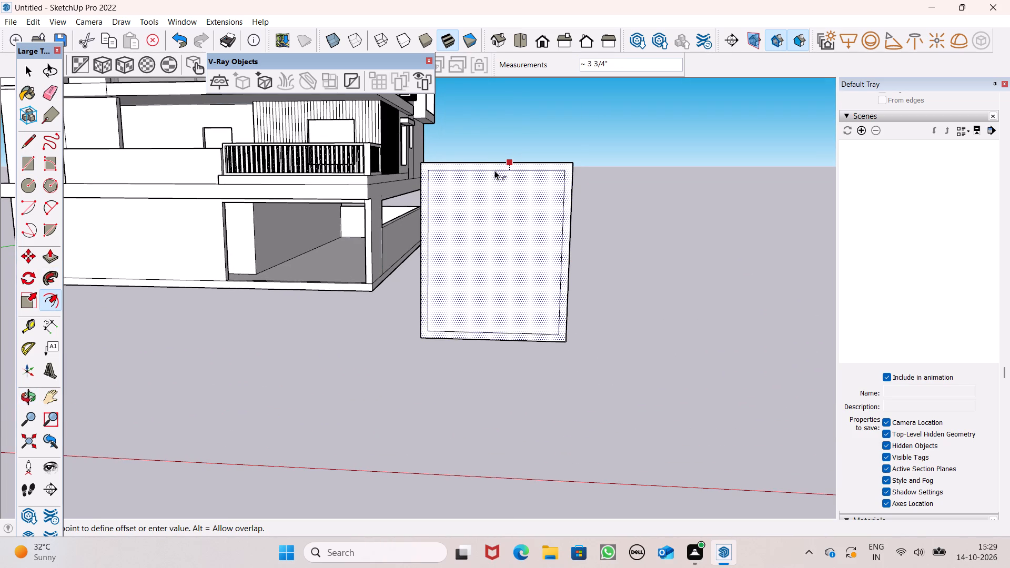
pyautogui.moveTo(494, 170); pyautogui.dragTo(494, 171)
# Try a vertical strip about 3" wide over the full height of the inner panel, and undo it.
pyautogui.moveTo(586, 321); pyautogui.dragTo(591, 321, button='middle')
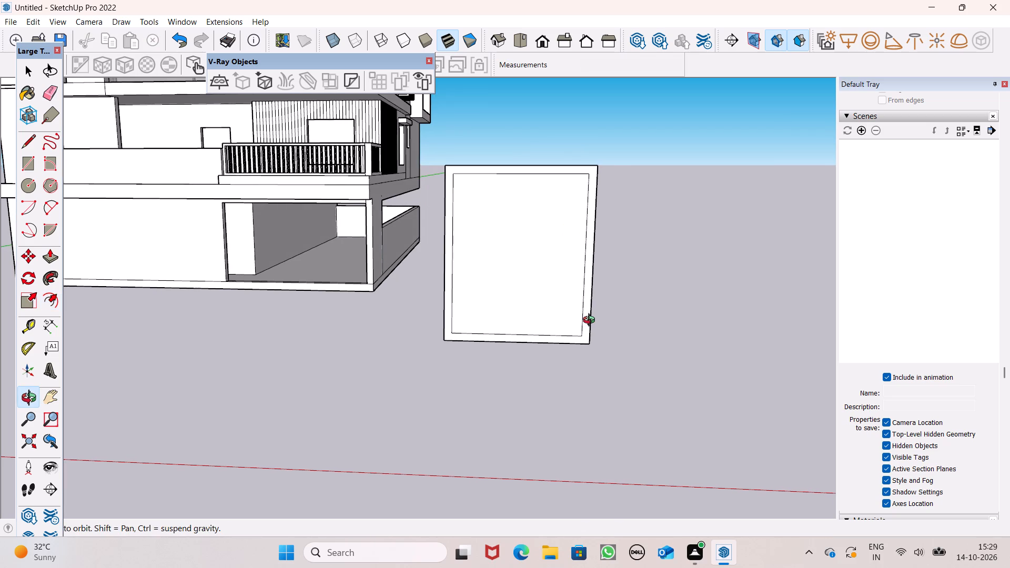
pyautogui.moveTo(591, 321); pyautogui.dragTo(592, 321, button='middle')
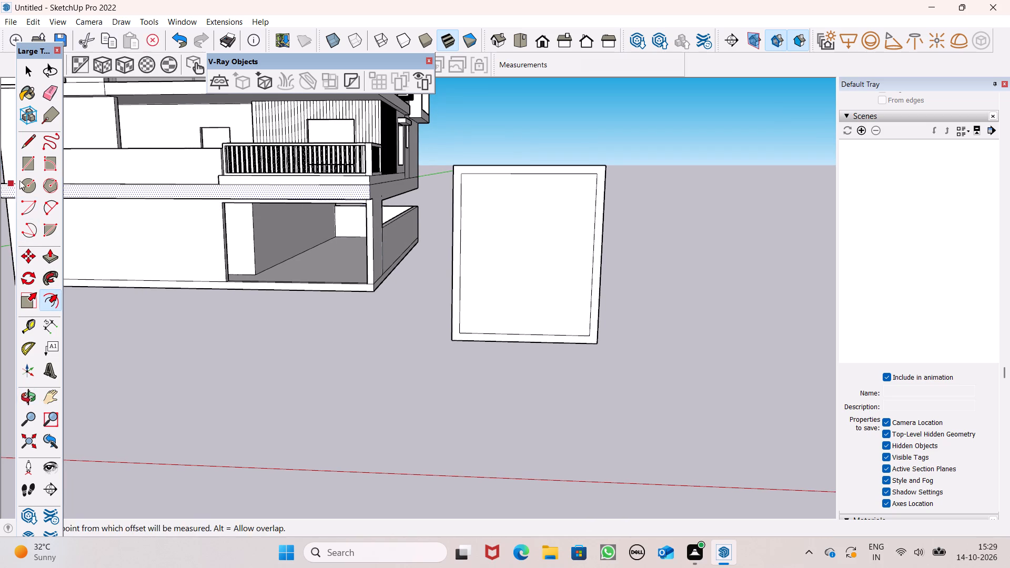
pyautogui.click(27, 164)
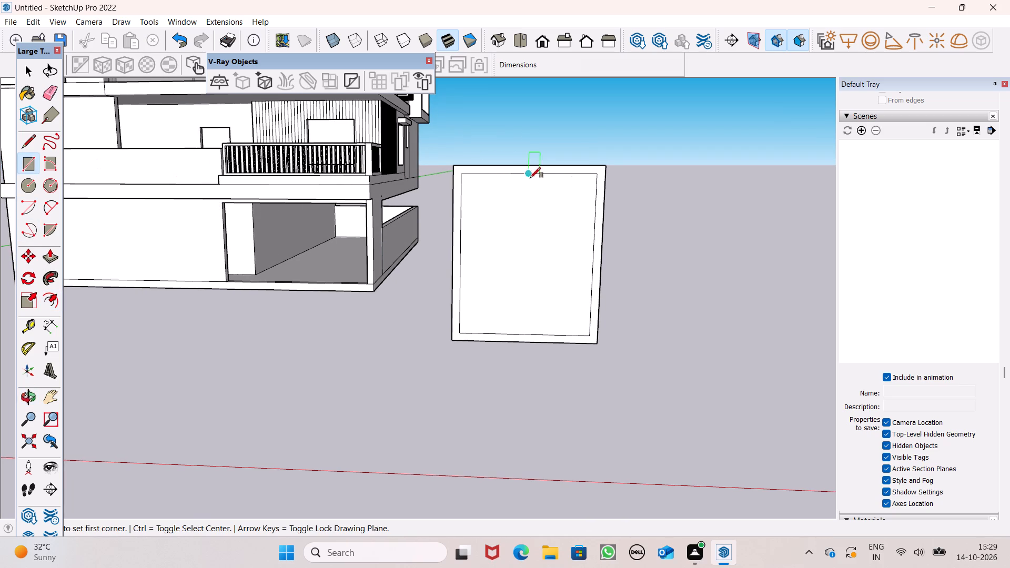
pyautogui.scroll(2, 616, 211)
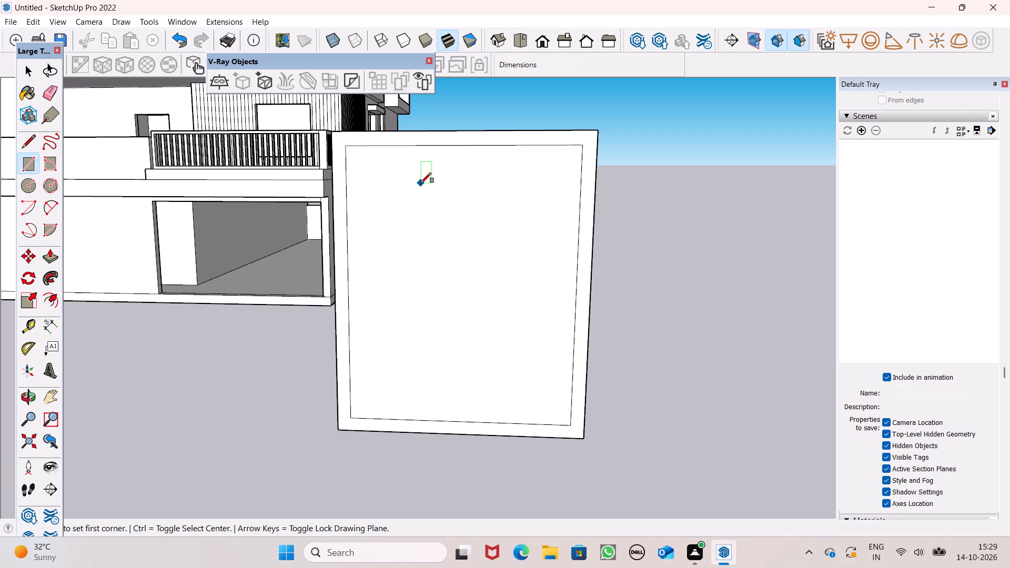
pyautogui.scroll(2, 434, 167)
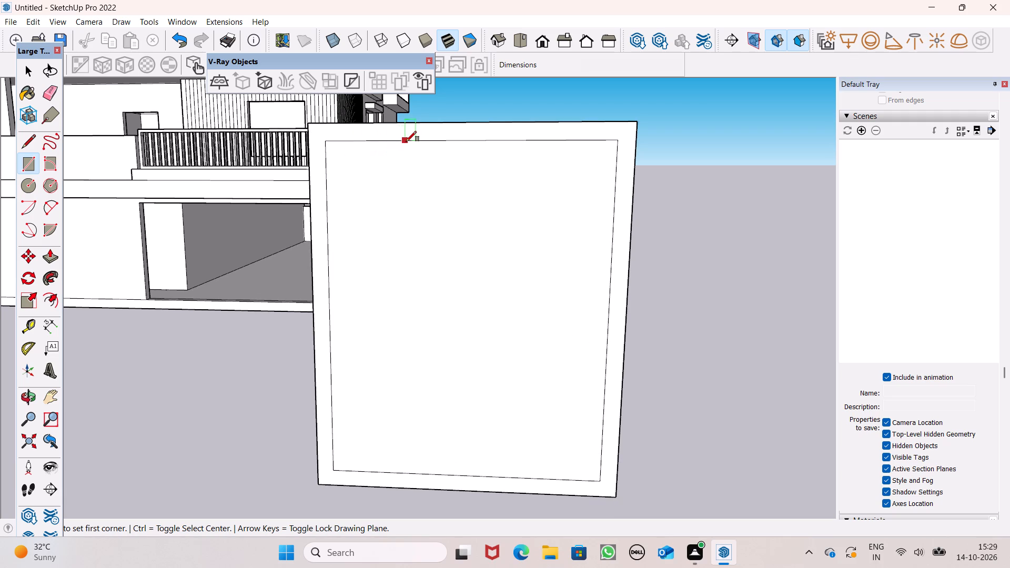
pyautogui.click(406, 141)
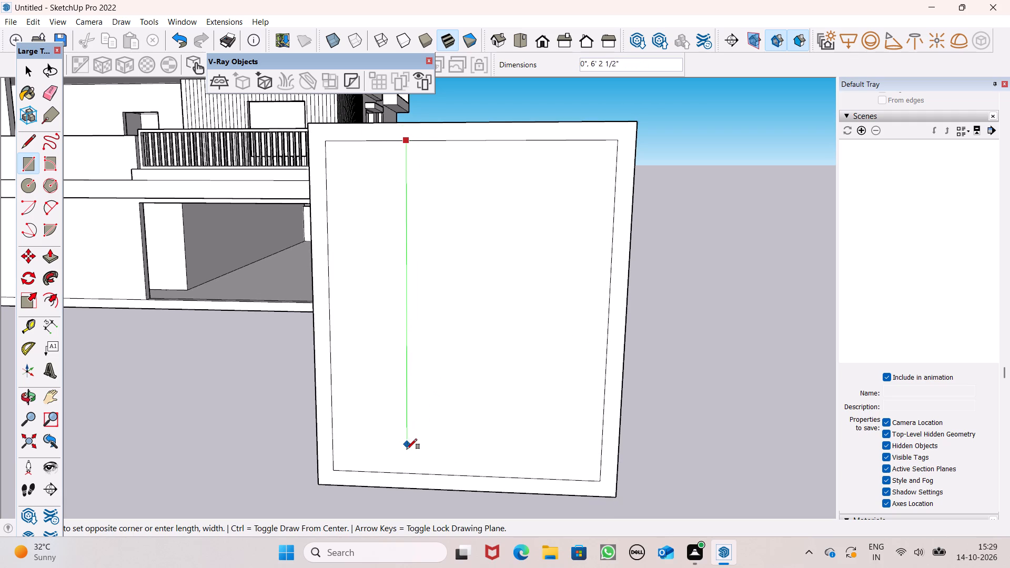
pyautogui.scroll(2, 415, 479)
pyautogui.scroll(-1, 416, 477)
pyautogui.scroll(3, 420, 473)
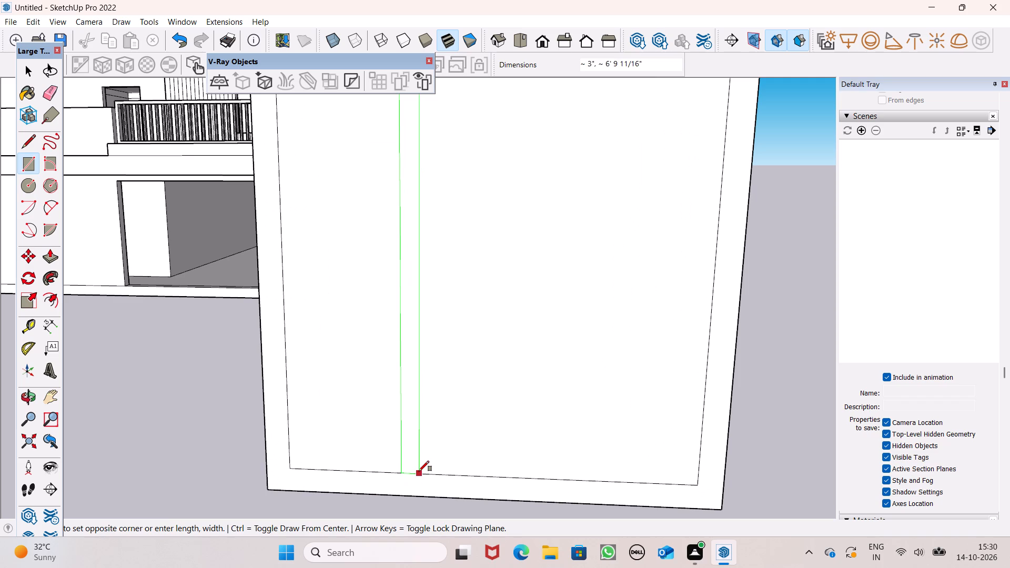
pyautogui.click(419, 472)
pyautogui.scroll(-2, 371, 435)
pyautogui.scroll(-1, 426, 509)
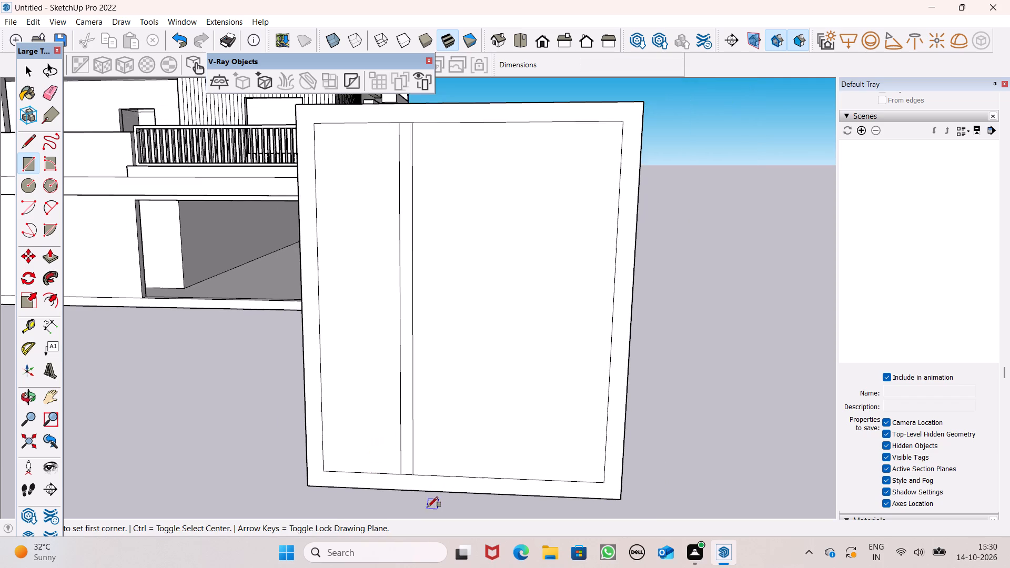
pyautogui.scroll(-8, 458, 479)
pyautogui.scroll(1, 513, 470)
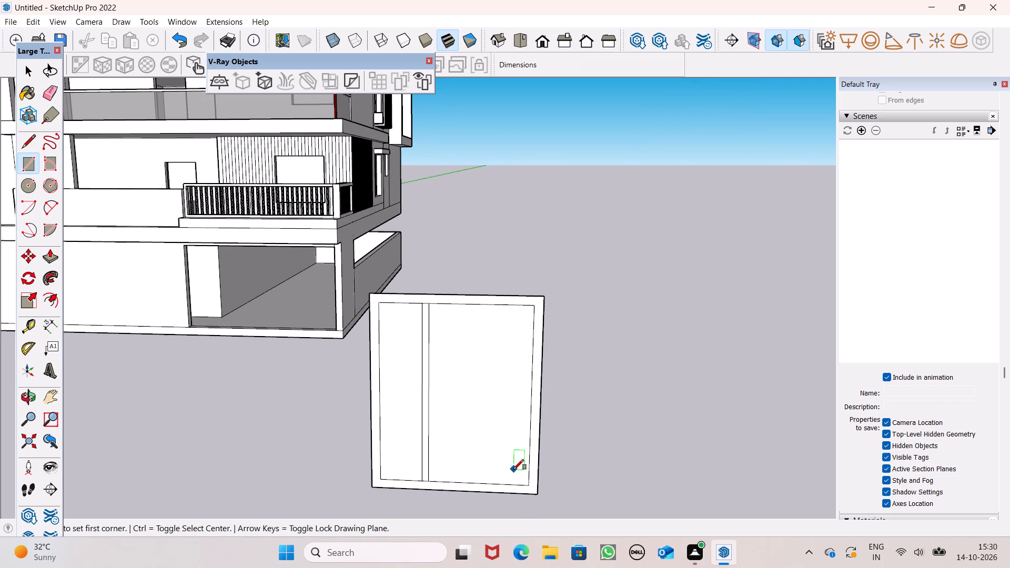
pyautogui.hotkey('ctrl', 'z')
# Draw a vertical strip about 3" wide and 6' 10" high between the inner panel's top and bottom edges.
pyautogui.keyDown('ctrl'); pyautogui.moveTo(513, 470); pyautogui.dragTo(525, 457, button='middle'); pyautogui.keyUp('ctrl')
pyautogui.scroll(4, 411, 383)
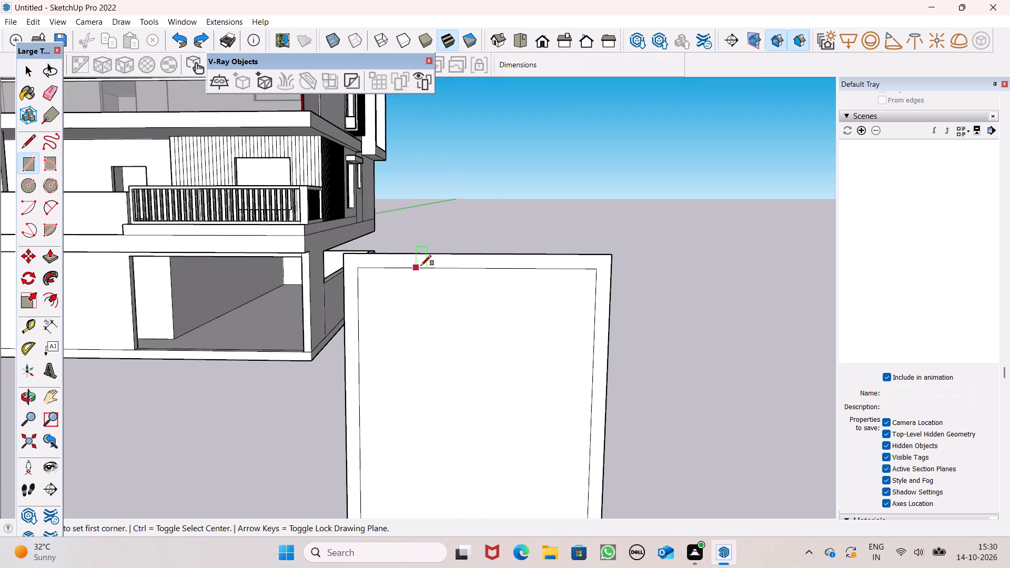
pyautogui.click(430, 266)
pyautogui.scroll(-2, 441, 360)
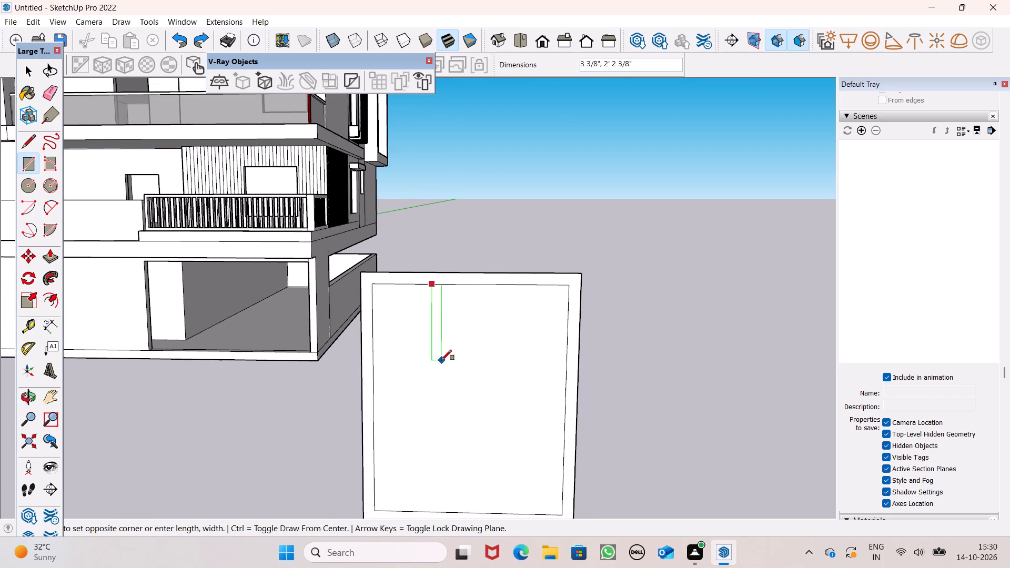
pyautogui.scroll(-2, 441, 360)
pyautogui.scroll(1, 441, 363)
pyautogui.scroll(4, 445, 503)
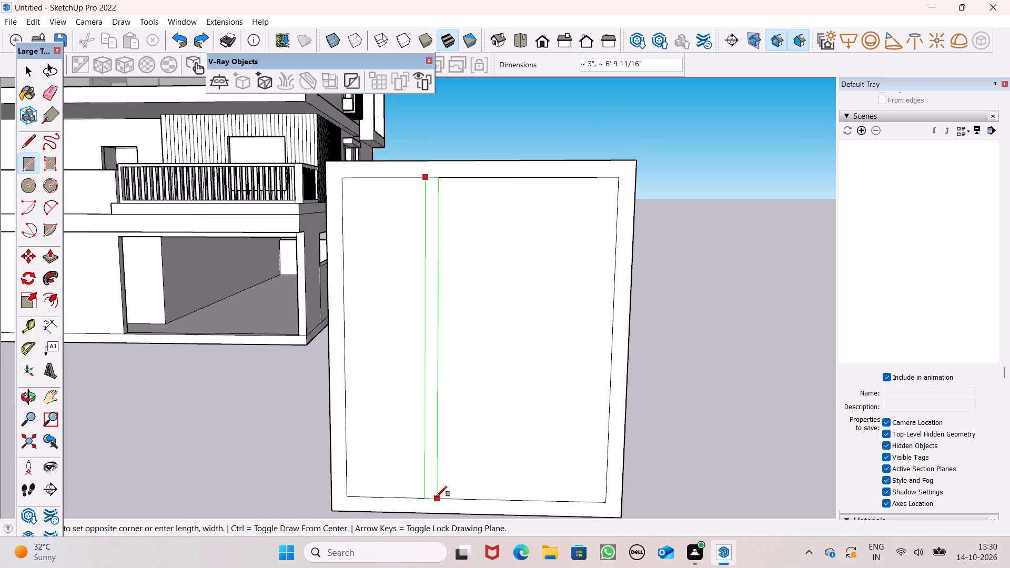
pyautogui.click(436, 496)
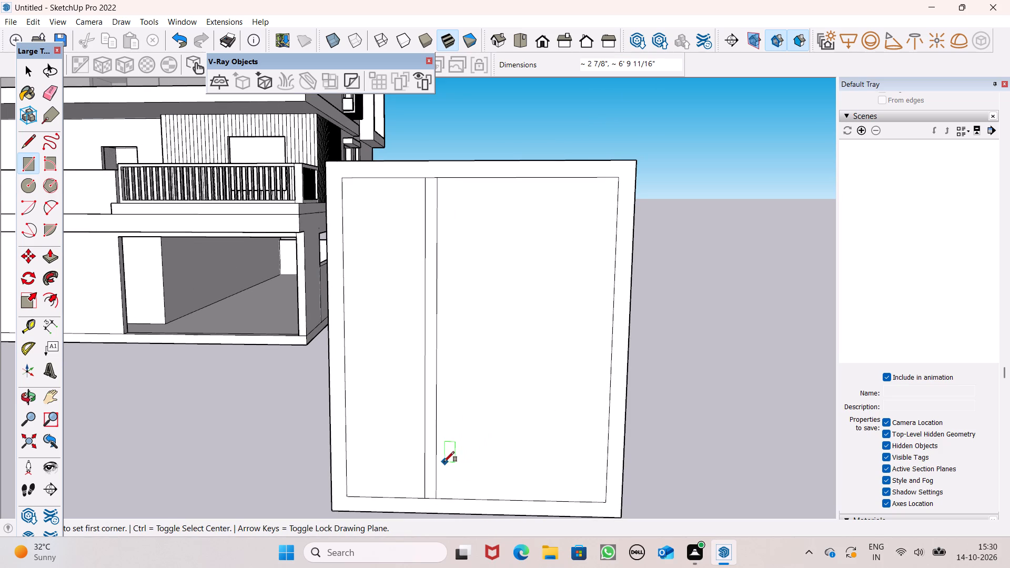
# Copy the vertical strip horizontally about 1' 9" across the inner panel to divide it into three bays.
pyautogui.press('space')
pyautogui.click(428, 476)
pyautogui.click(430, 473)
pyautogui.doubleClick(431, 472)
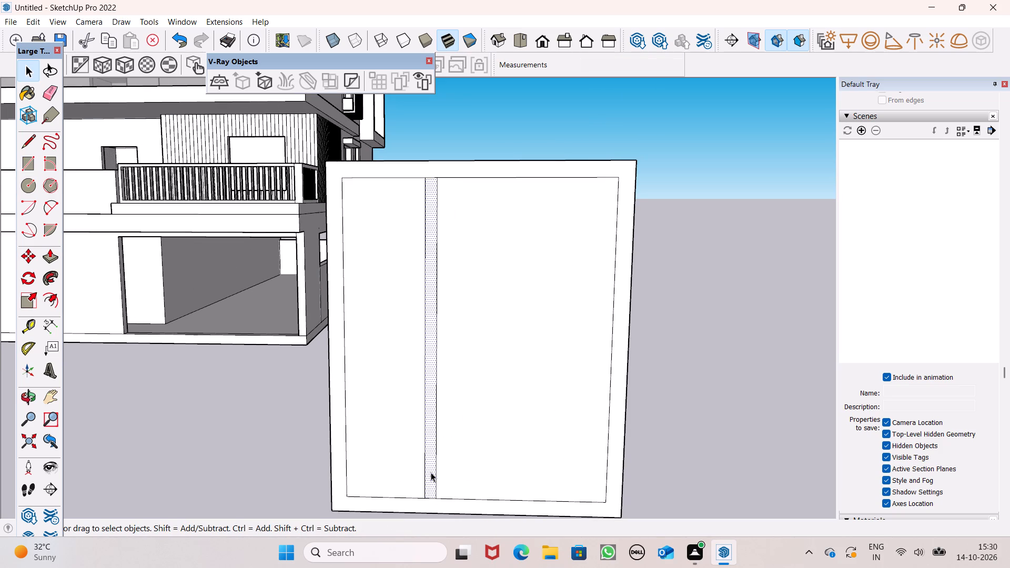
pyautogui.press('m')
pyautogui.press('Return')
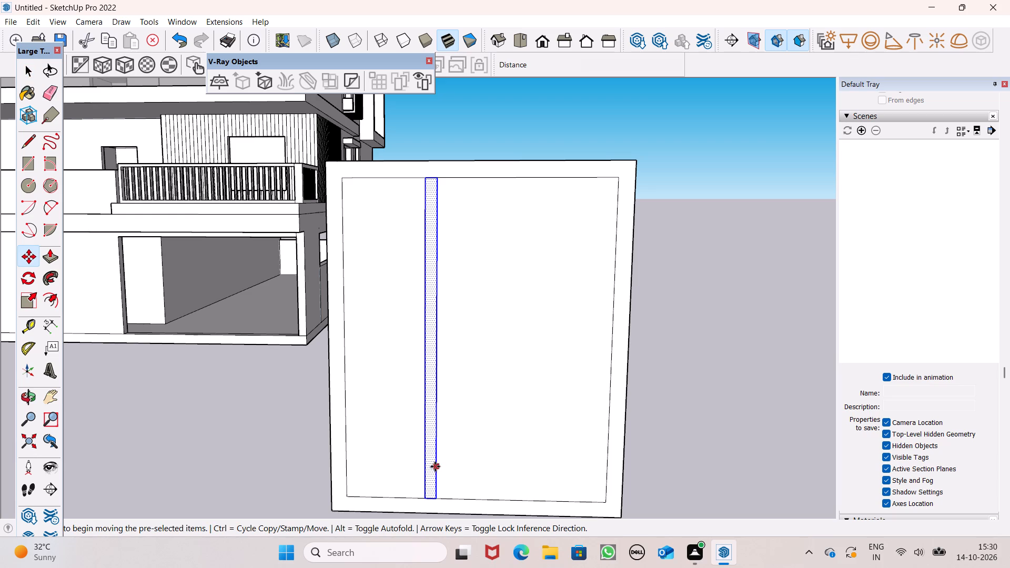
pyautogui.moveTo(434, 466); pyautogui.dragTo(519, 461)
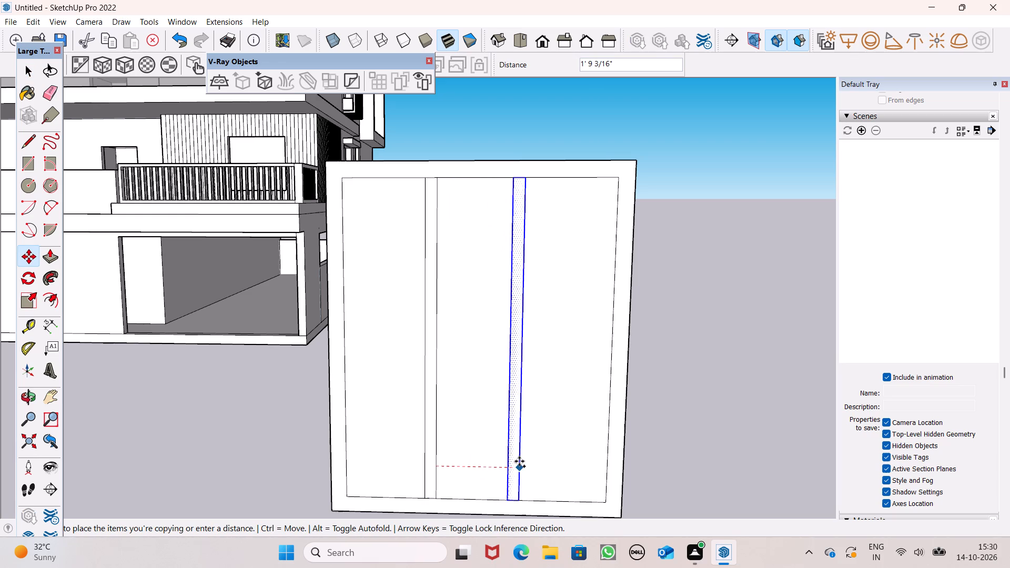
pyautogui.moveTo(519, 461); pyautogui.dragTo(517, 461)
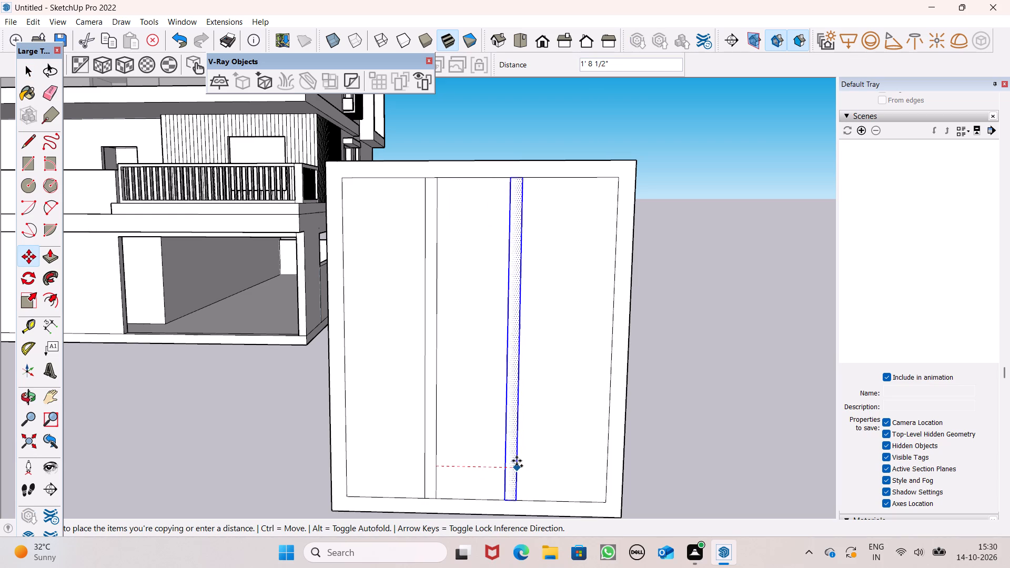
pyautogui.moveTo(517, 461); pyautogui.dragTo(521, 461)
pyautogui.press('space')
pyautogui.click(650, 452)
pyautogui.scroll(-4, 586, 375)
# Erase the short edge segments where the two vertical strips meet the frame's top rail.
pyautogui.click(48, 94)
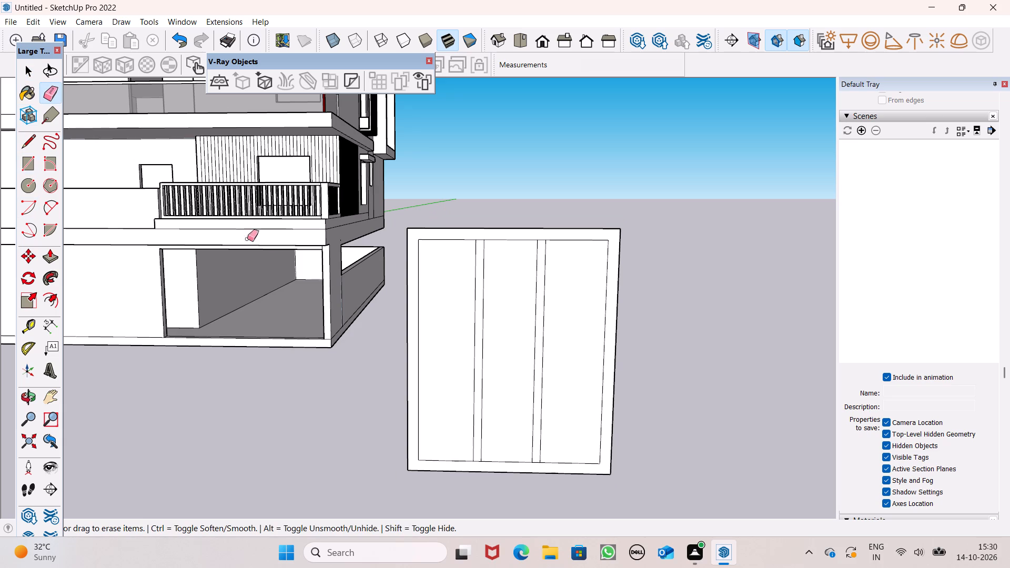
pyautogui.scroll(-1, 466, 299)
pyautogui.scroll(9, 468, 294)
pyautogui.scroll(-1, 497, 219)
pyautogui.scroll(2, 498, 201)
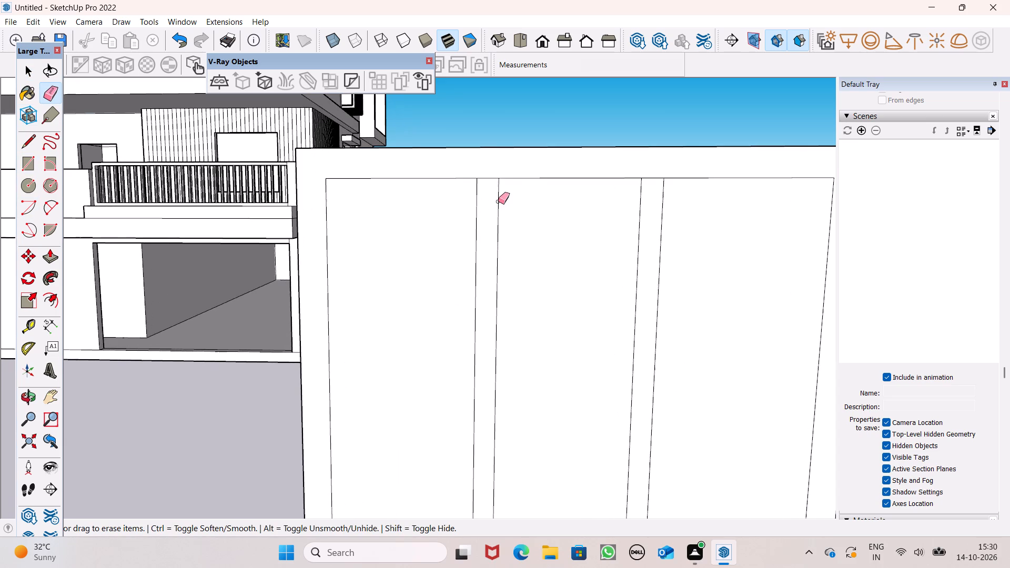
pyautogui.moveTo(484, 169); pyautogui.dragTo(483, 186)
pyautogui.moveTo(653, 174); pyautogui.dragTo(653, 182)
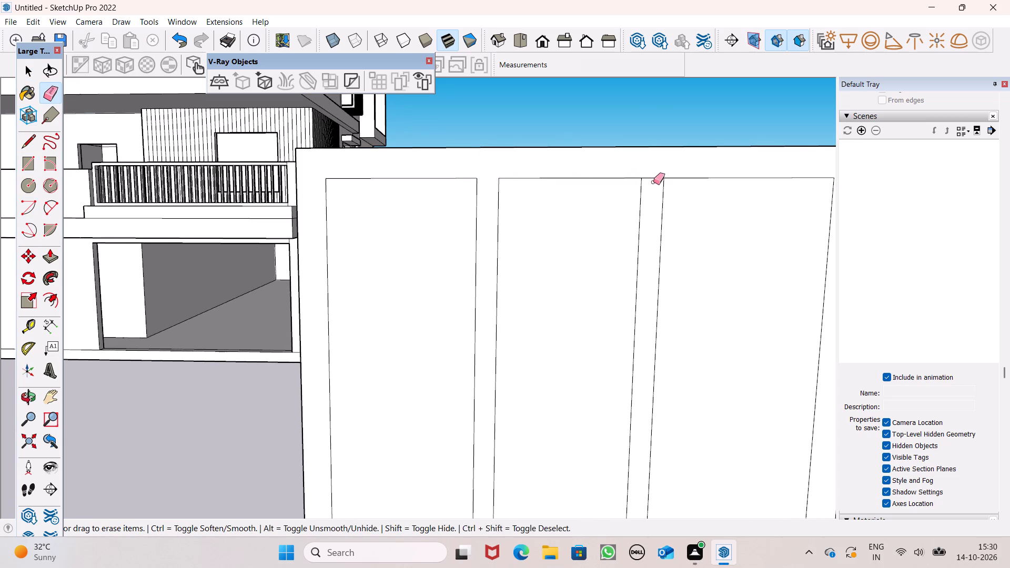
pyautogui.moveTo(653, 182); pyautogui.dragTo(653, 182)
# Erase the short edge segments where the two vertical strips meet the frame's bottom rail.
pyautogui.scroll(-9, 531, 194)
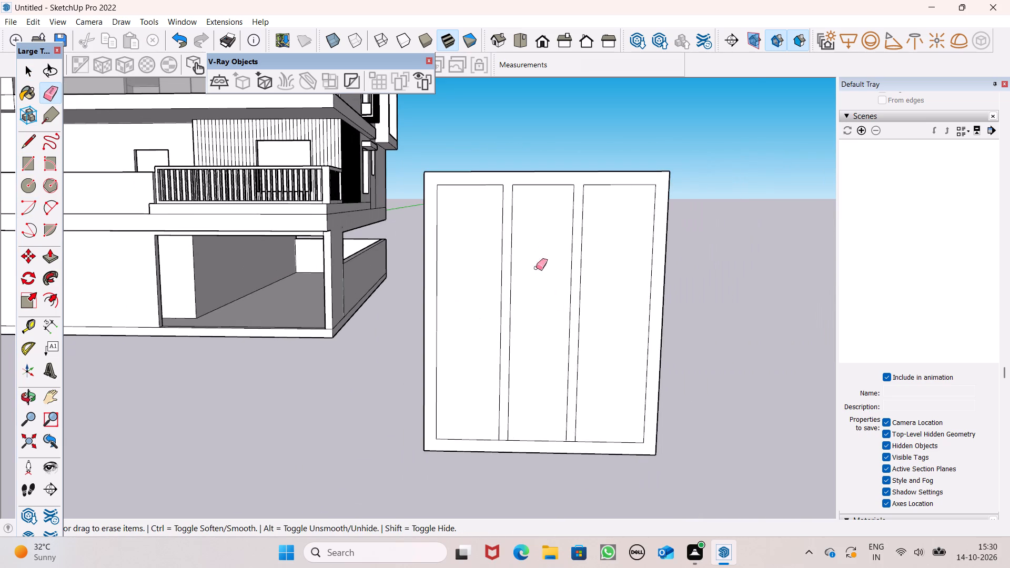
pyautogui.scroll(9, 572, 464)
pyautogui.moveTo(569, 409); pyautogui.dragTo(569, 415)
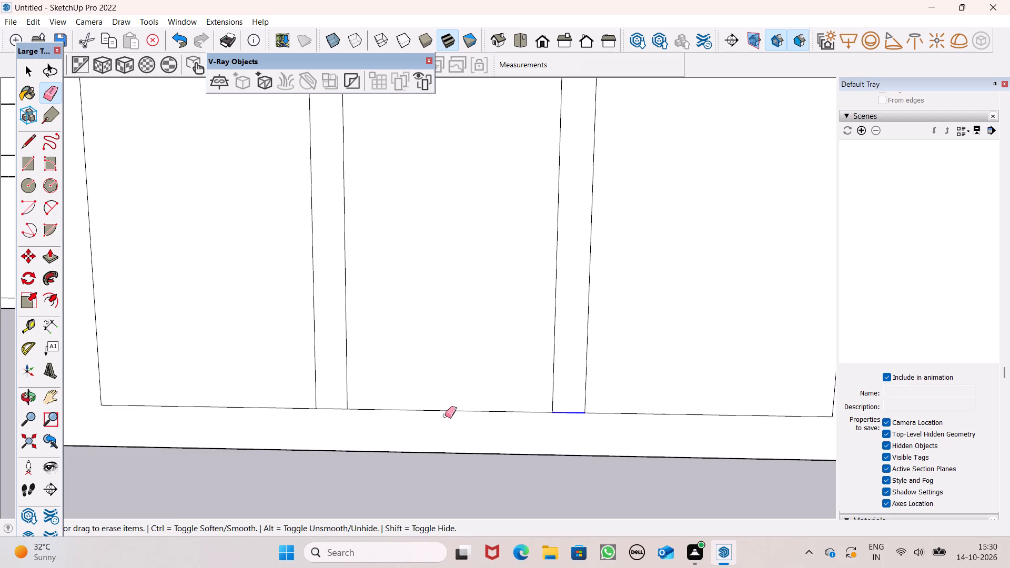
pyautogui.moveTo(336, 402); pyautogui.dragTo(336, 408)
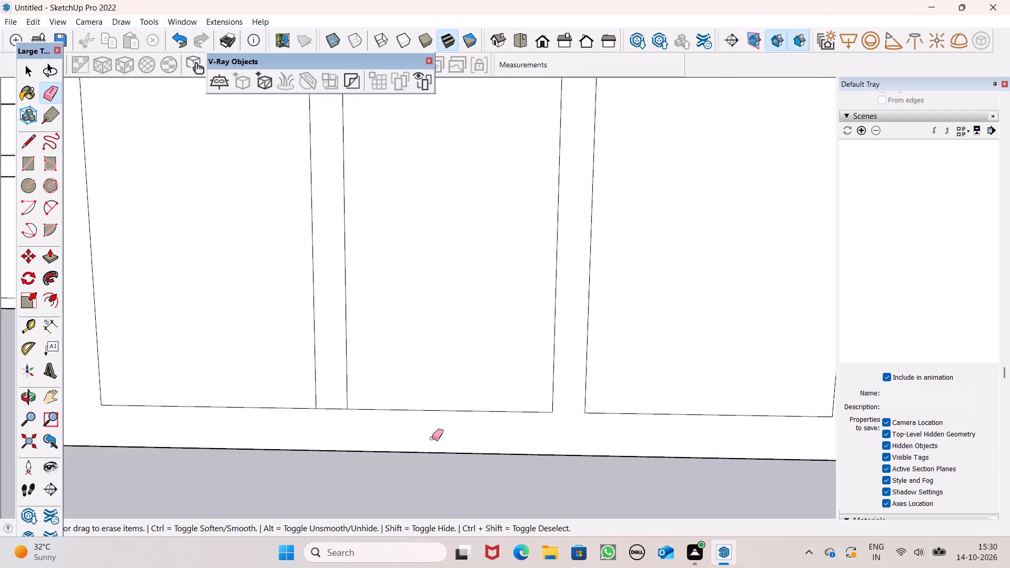
pyautogui.scroll(-5, 432, 447)
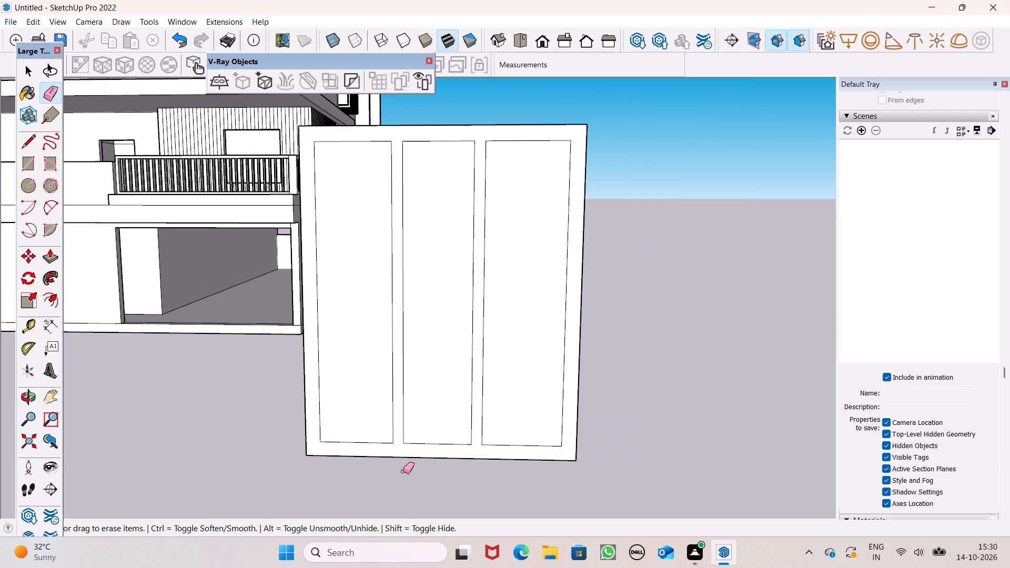
pyautogui.scroll(-2, 2, 471)
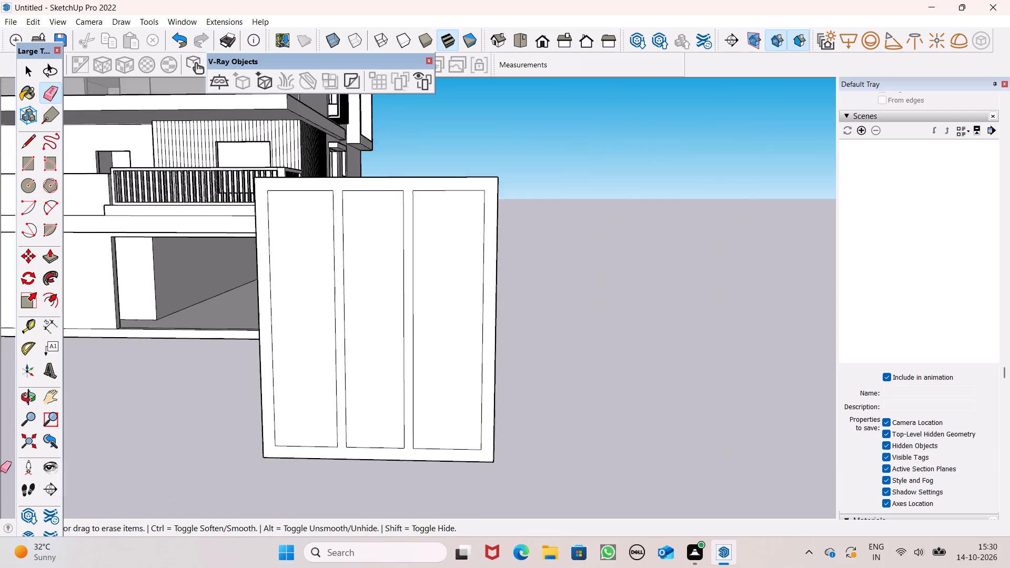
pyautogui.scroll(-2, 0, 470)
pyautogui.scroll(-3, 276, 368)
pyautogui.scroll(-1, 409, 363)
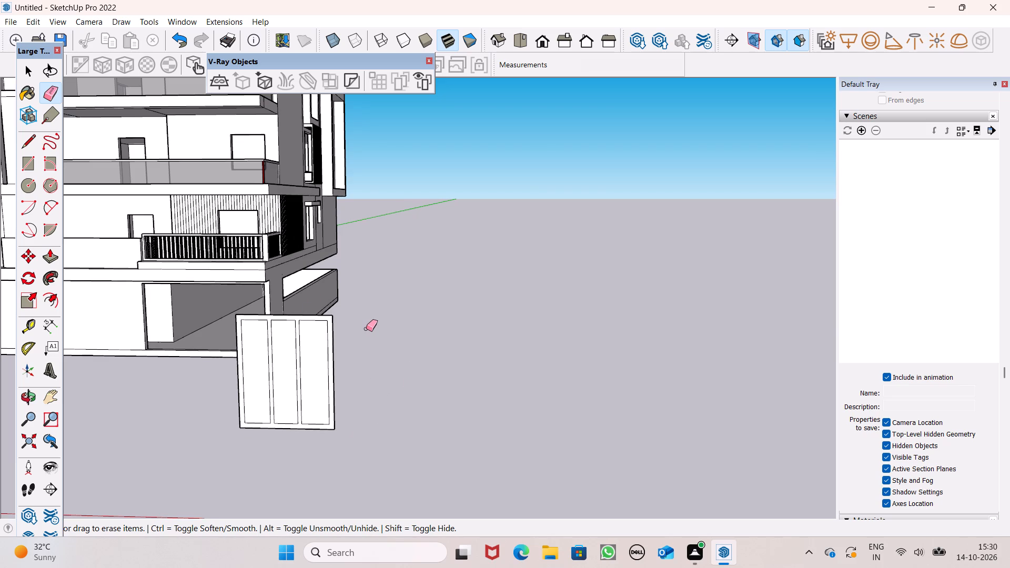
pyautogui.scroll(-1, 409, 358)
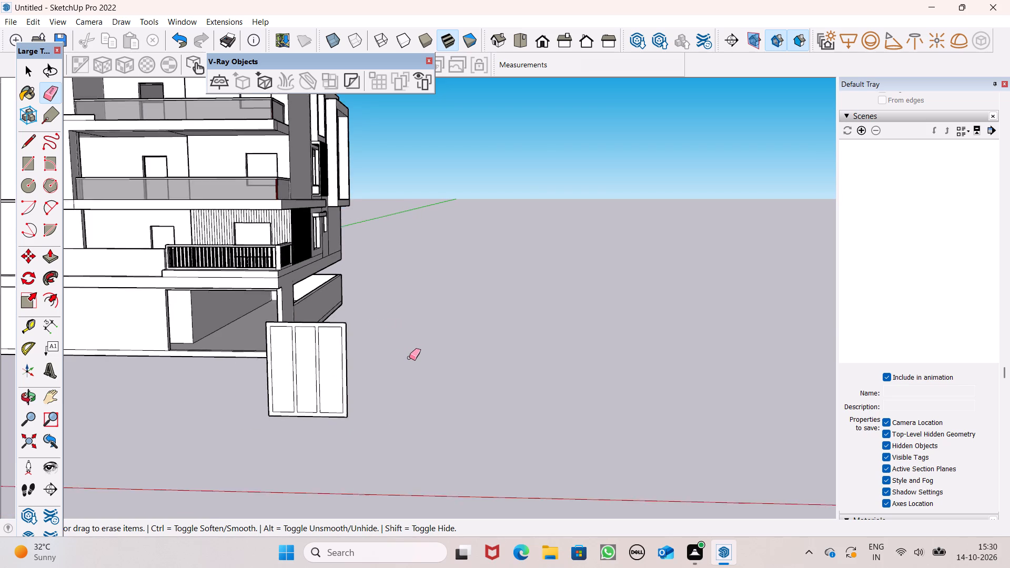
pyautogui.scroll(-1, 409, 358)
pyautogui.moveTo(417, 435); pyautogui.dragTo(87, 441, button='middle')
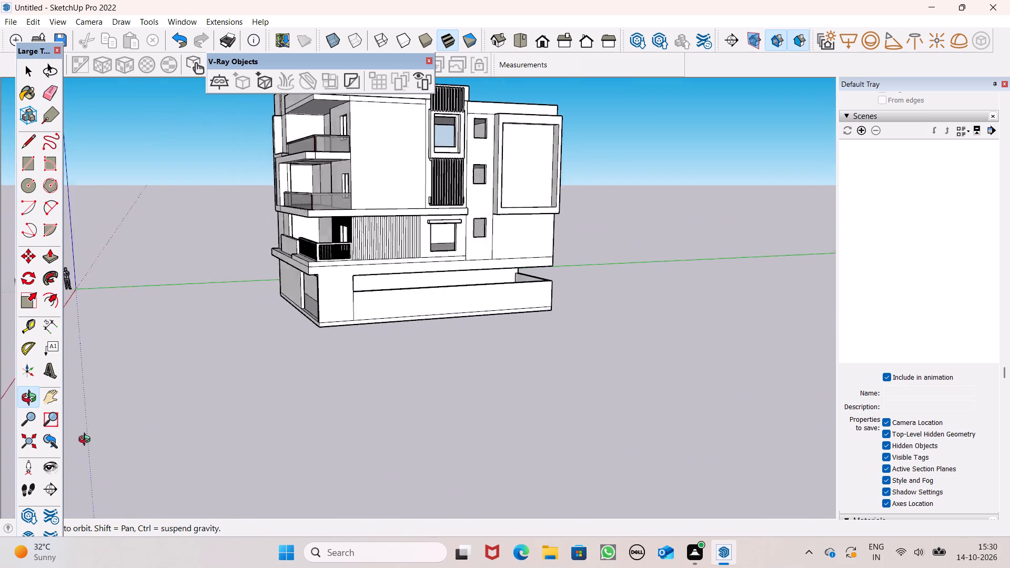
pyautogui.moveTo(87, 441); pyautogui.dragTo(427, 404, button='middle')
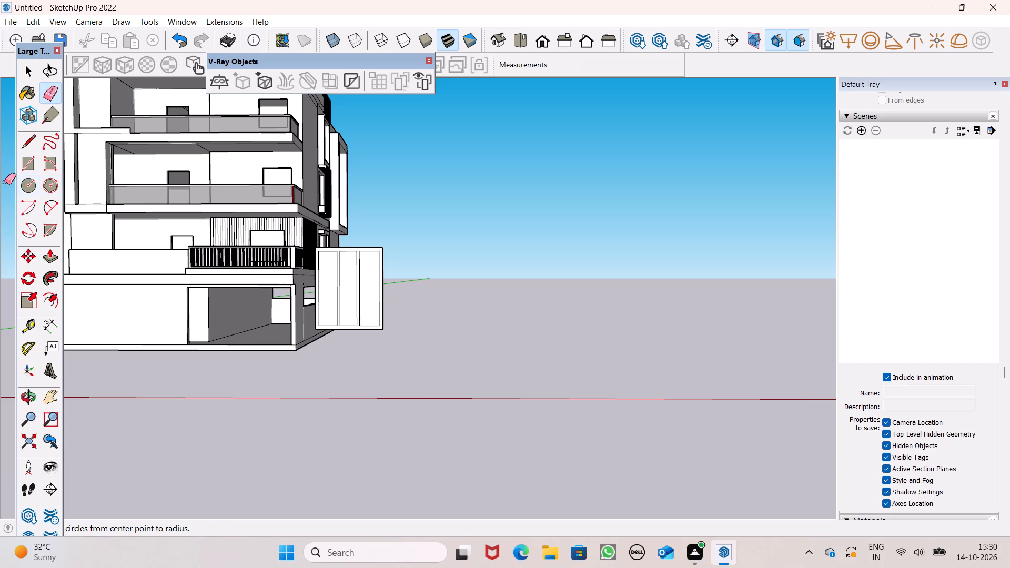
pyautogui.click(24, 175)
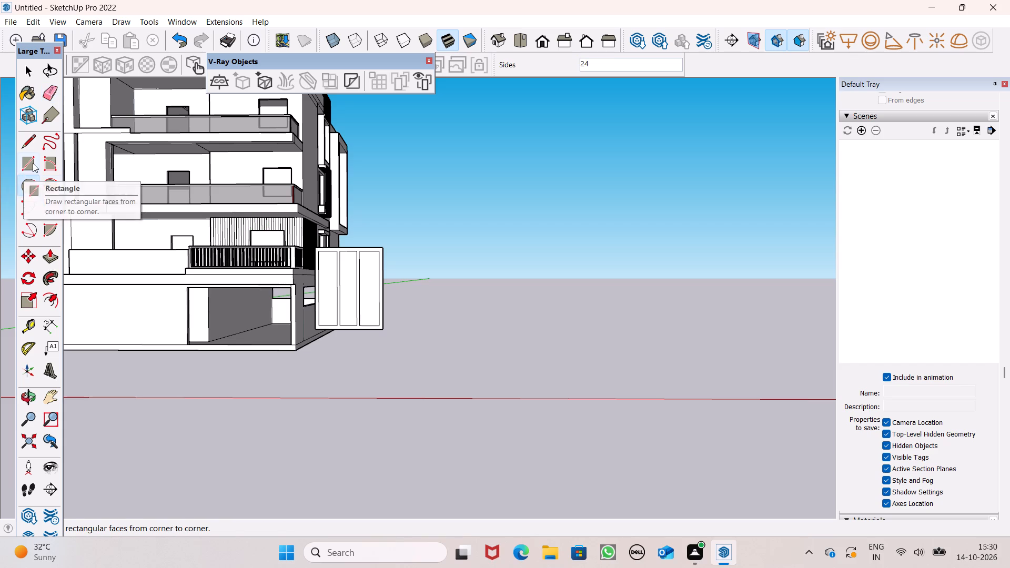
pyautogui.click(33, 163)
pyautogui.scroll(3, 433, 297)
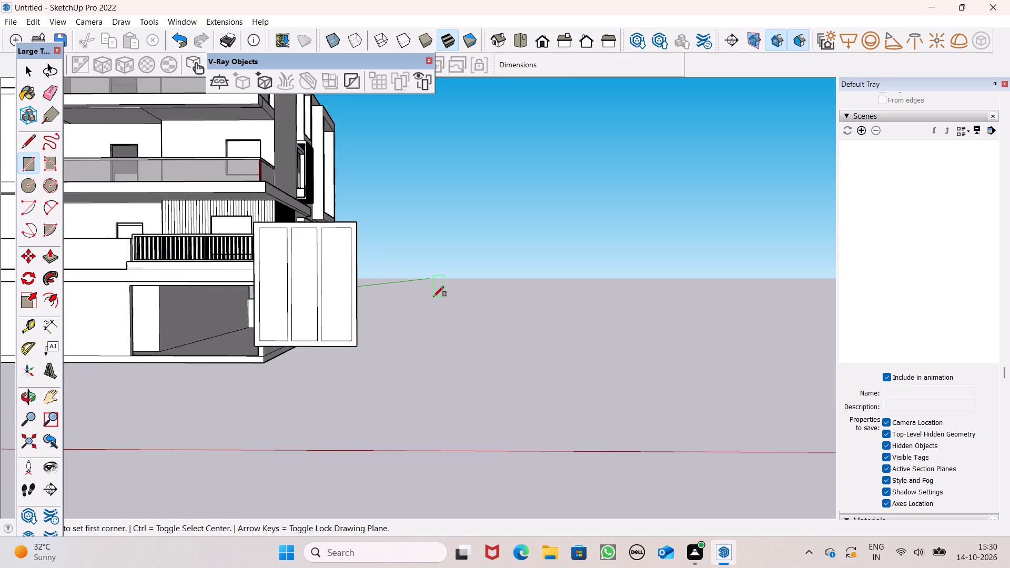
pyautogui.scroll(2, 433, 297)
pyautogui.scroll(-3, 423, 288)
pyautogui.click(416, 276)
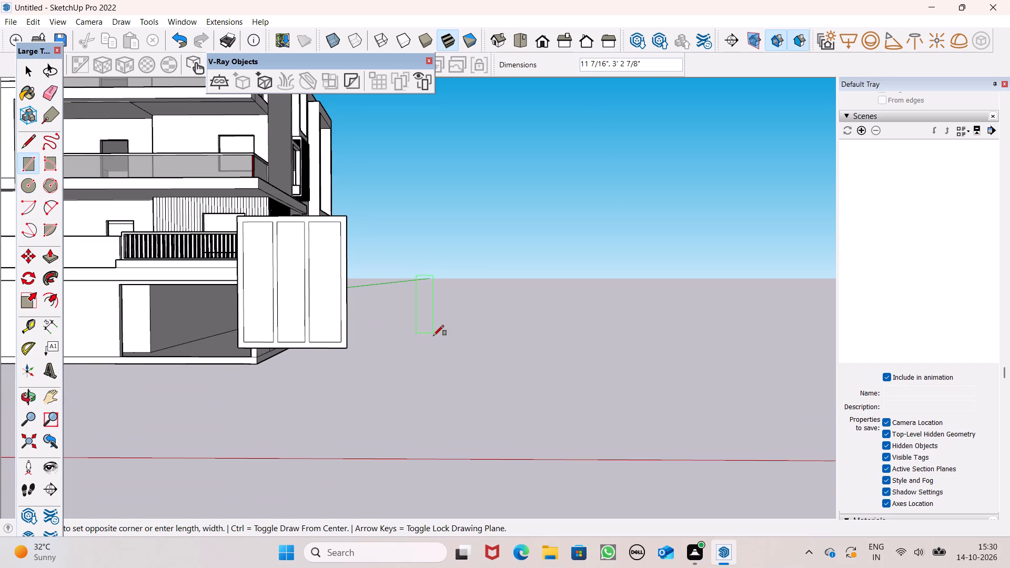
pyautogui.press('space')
# Draw a separate small upright rectangle about 2' 2" wide beside the three-bay window panel.
pyautogui.scroll(-6, 430, 315)
pyautogui.moveTo(452, 339); pyautogui.dragTo(453, 339, button='middle')
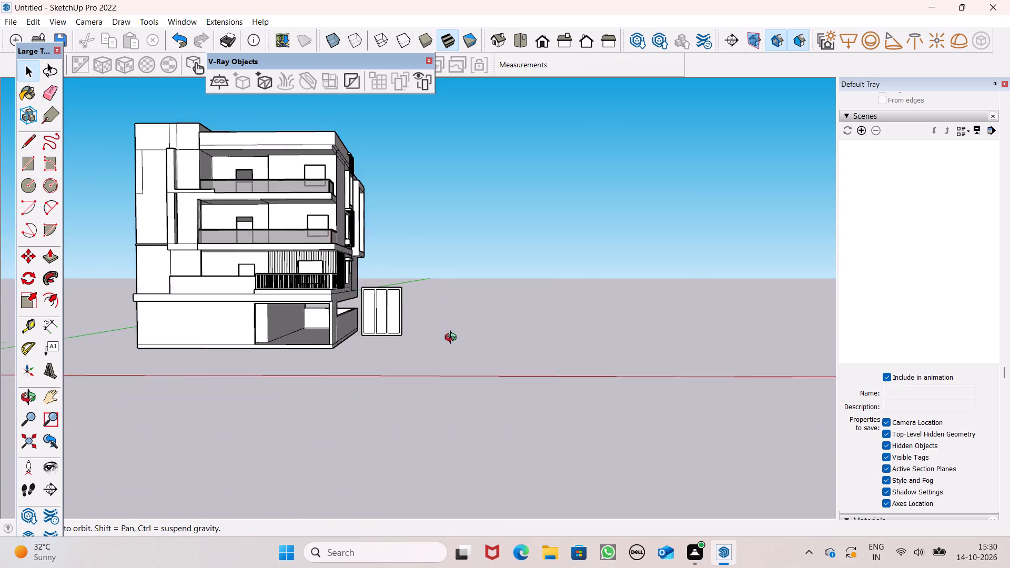
pyautogui.moveTo(453, 339); pyautogui.dragTo(456, 329, button='middle')
pyautogui.scroll(3, 456, 330)
pyautogui.click(31, 169)
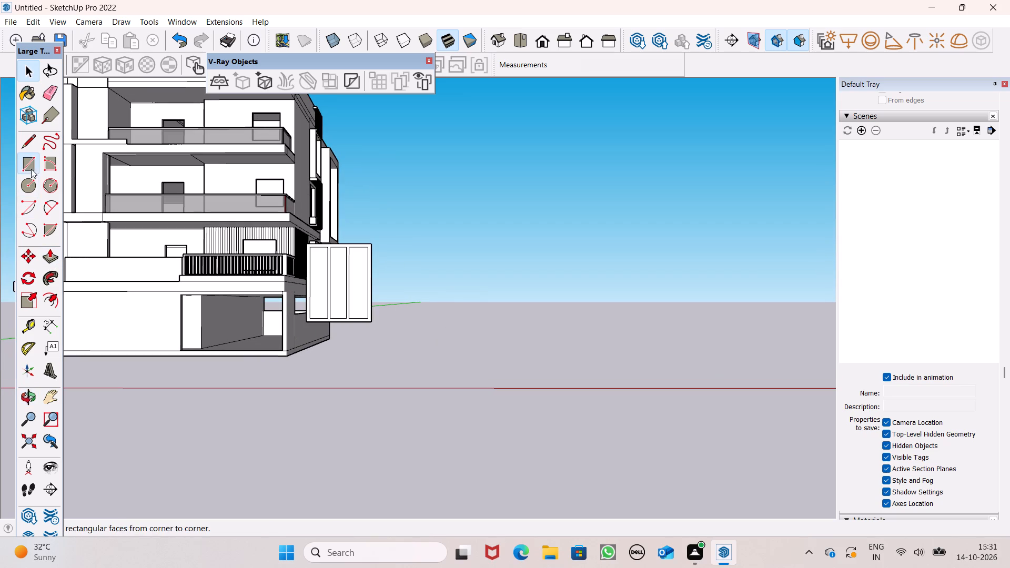
pyautogui.click(396, 265)
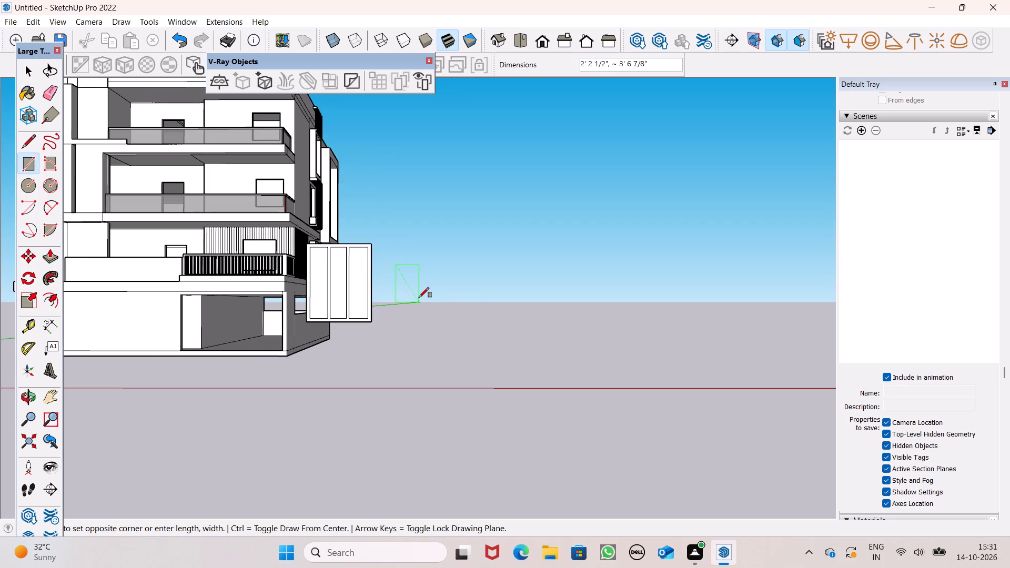
pyautogui.click(419, 298)
pyautogui.scroll(5, 432, 256)
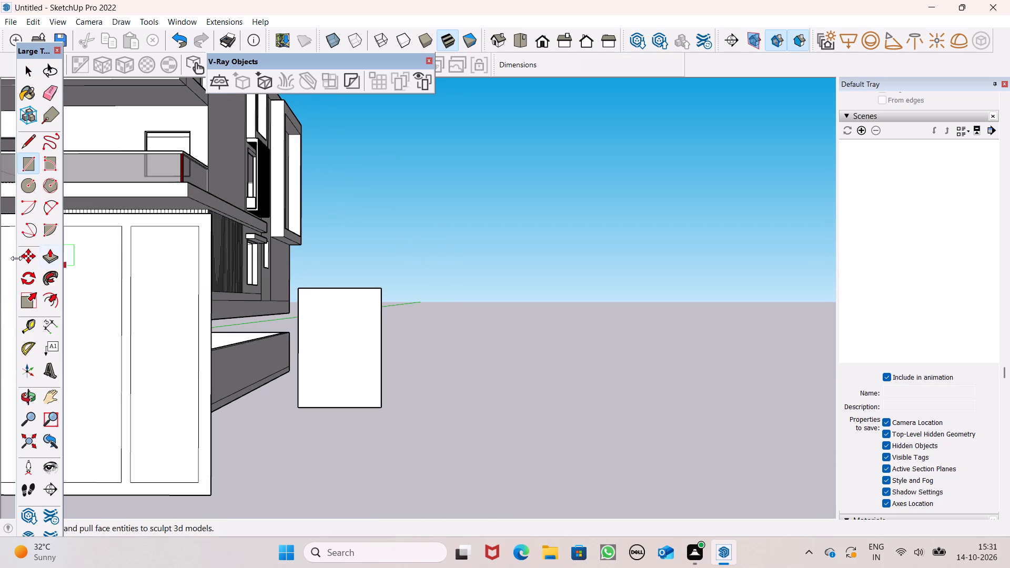
# Offset the small rectangle's outline inward by about 3" to form a window frame.
pyautogui.click(50, 294)
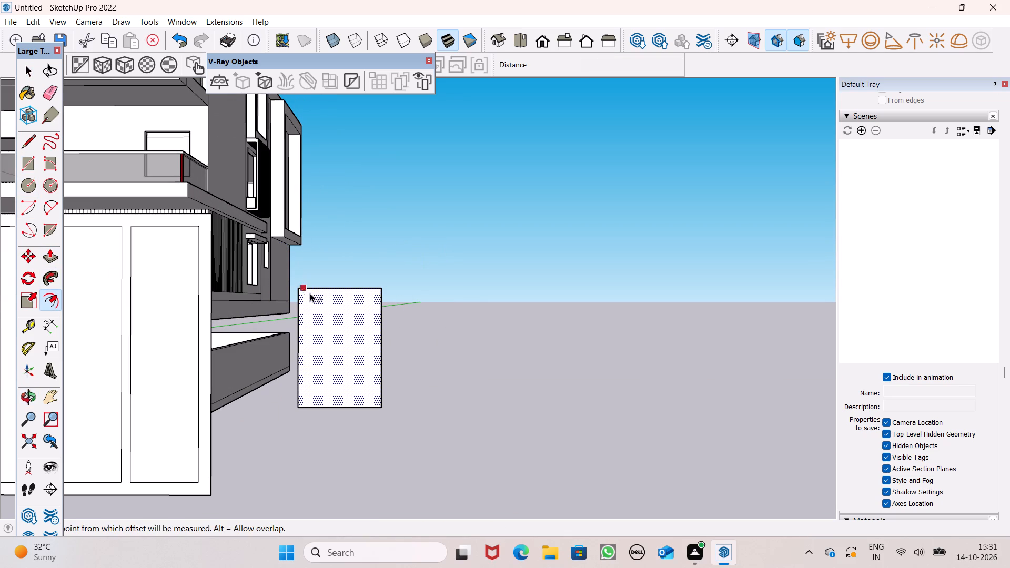
pyautogui.click(312, 293)
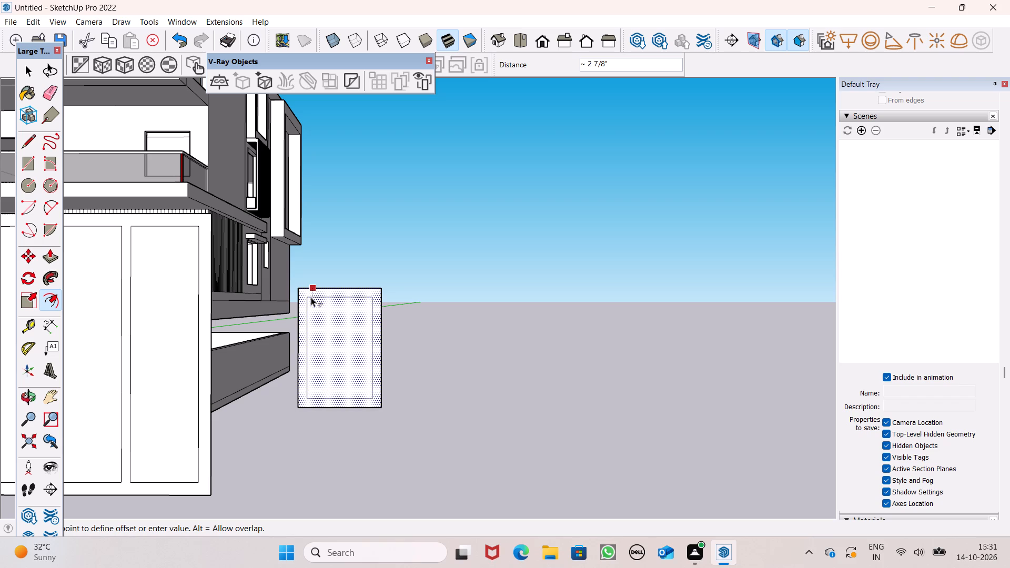
pyautogui.press('space')
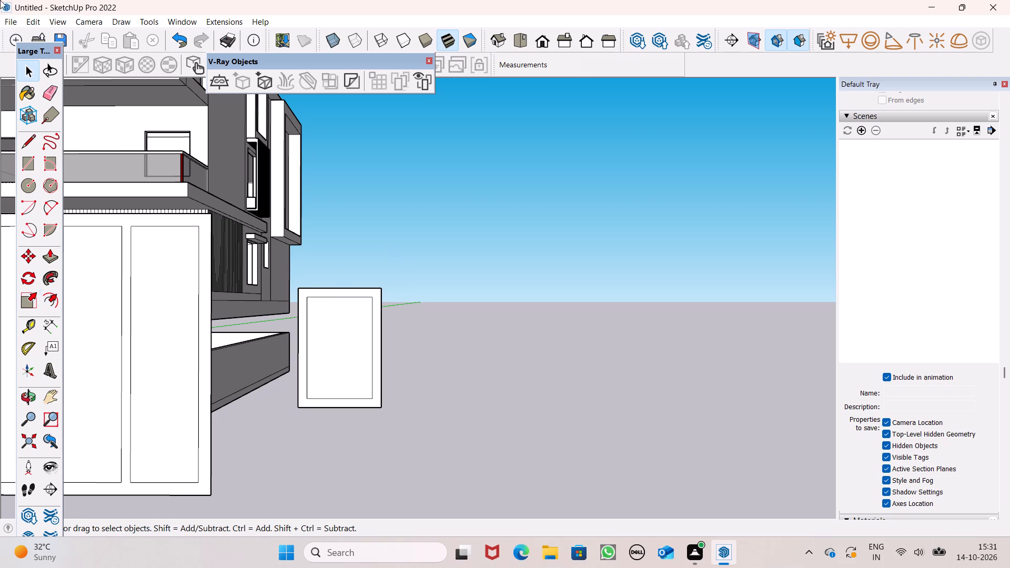
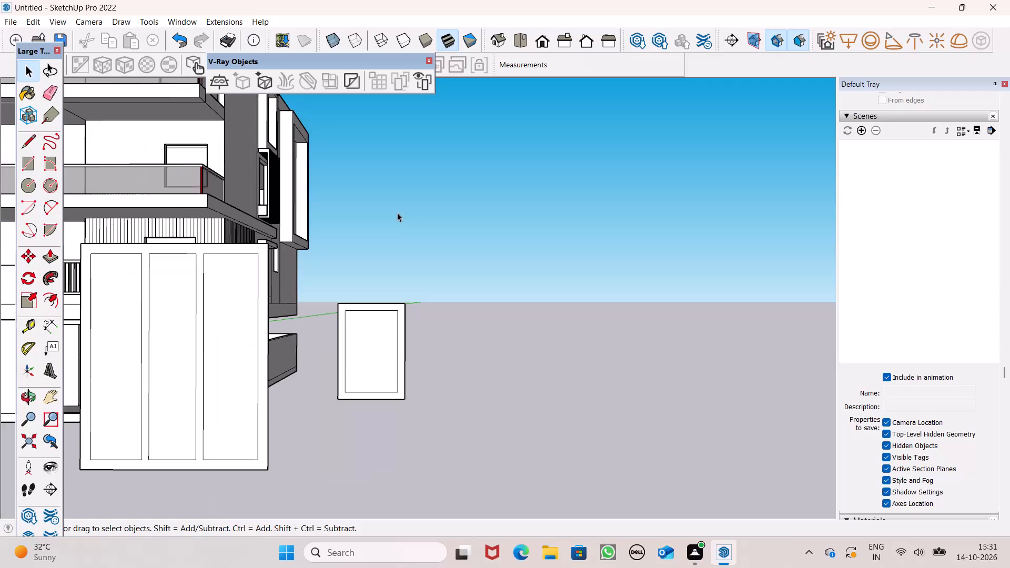
# Paint the front faces of the three-bay window frame and the small window frame with the dark red Color A08.
pyautogui.scroll(-2, 406, 215)
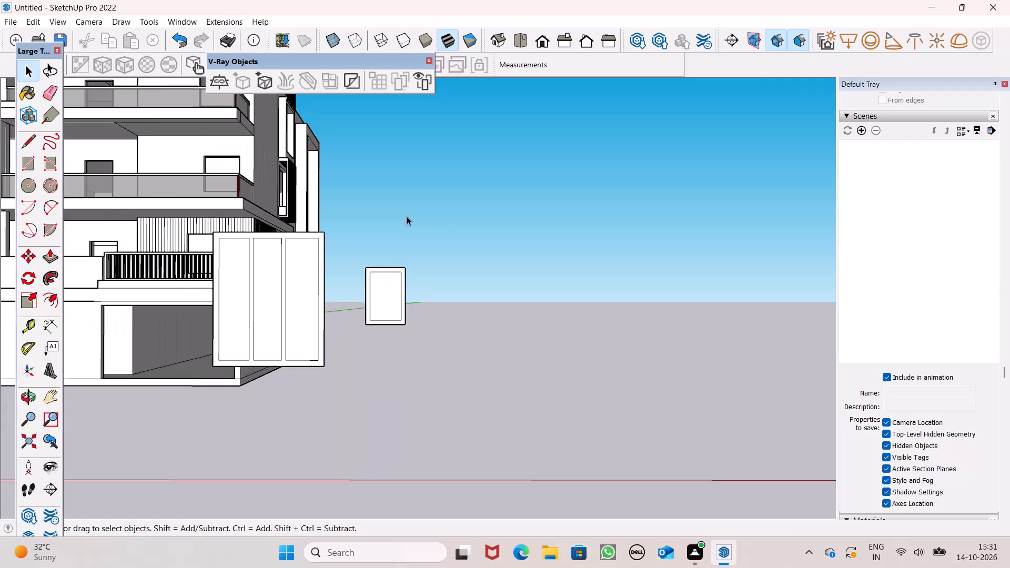
pyautogui.scroll(-1, 407, 216)
pyautogui.scroll(7, 855, 284)
pyautogui.scroll(-2, 855, 283)
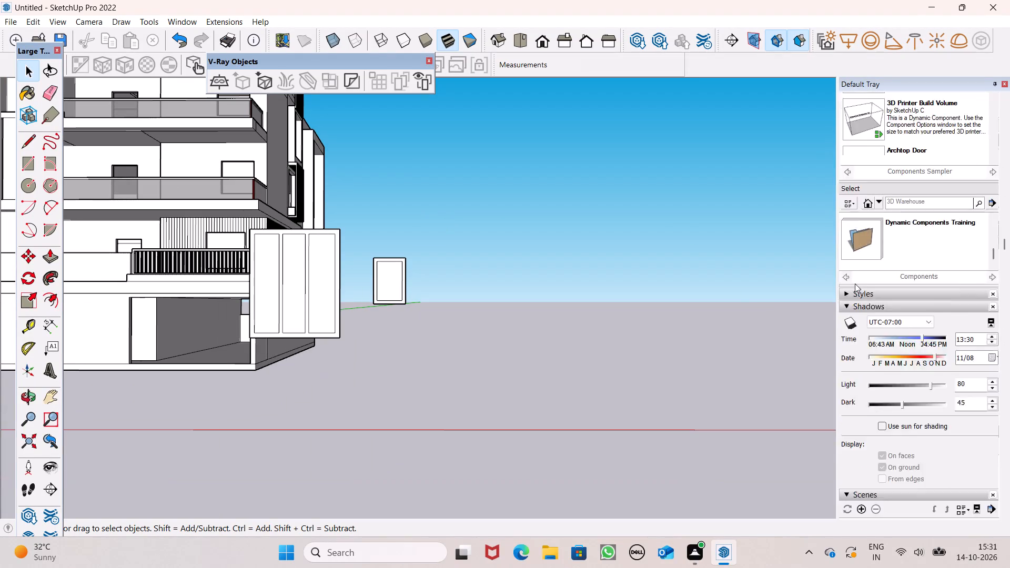
pyautogui.scroll(-12, 855, 283)
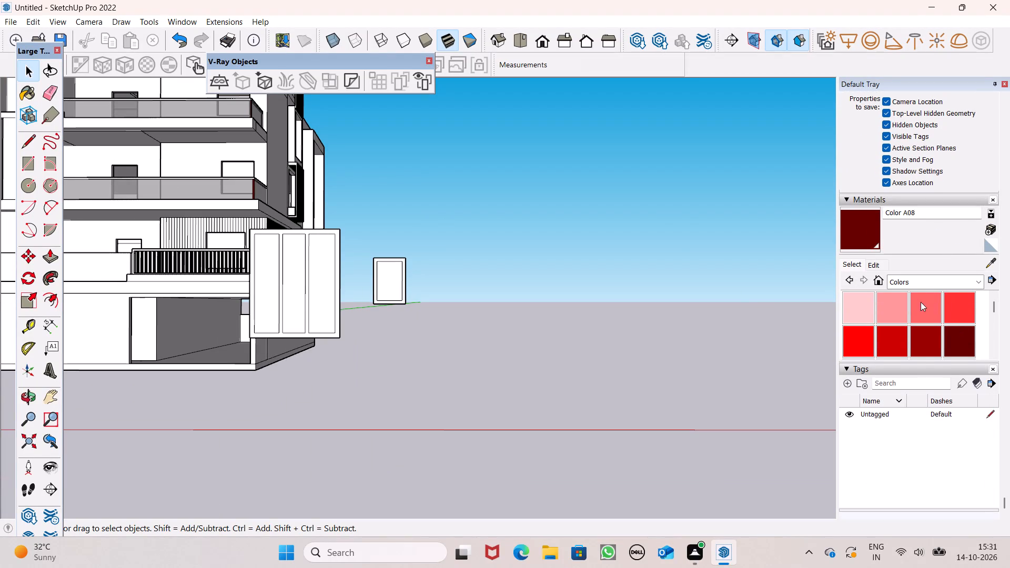
pyautogui.click(867, 242)
pyautogui.scroll(4, 376, 311)
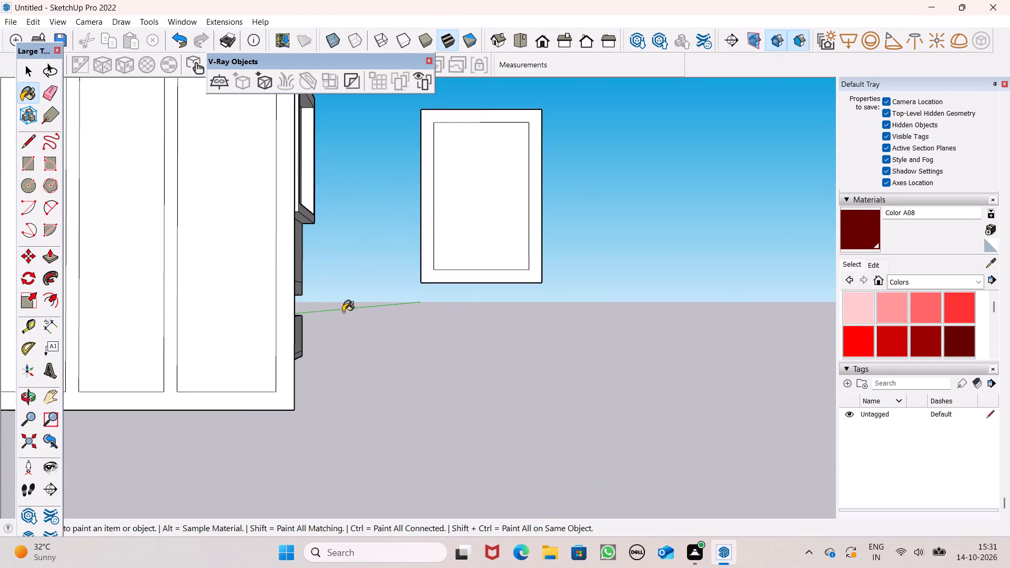
pyautogui.scroll(1, 343, 312)
pyautogui.click(225, 321)
pyautogui.scroll(-2, 532, 306)
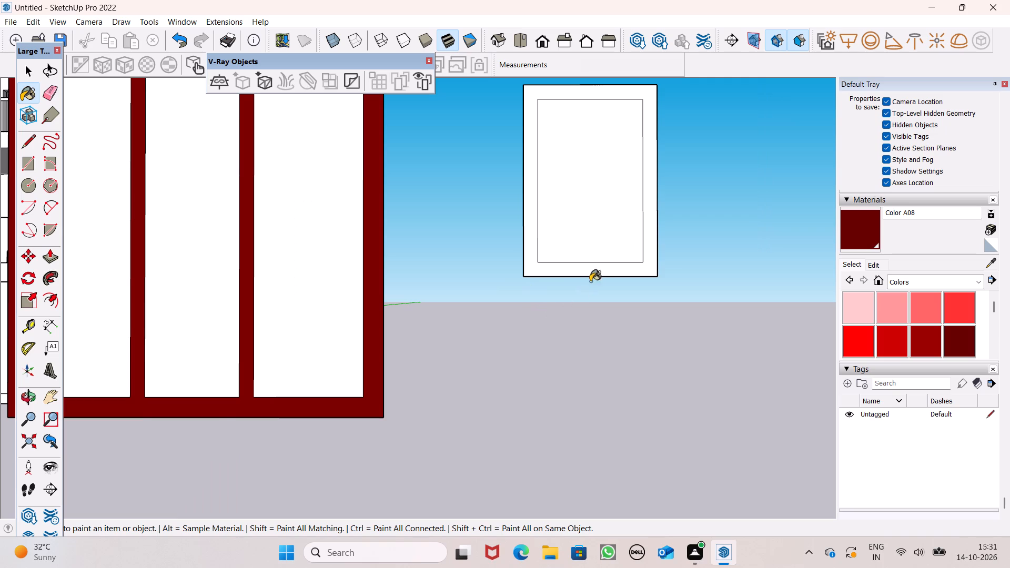
pyautogui.scroll(3, 617, 273)
pyautogui.click(607, 279)
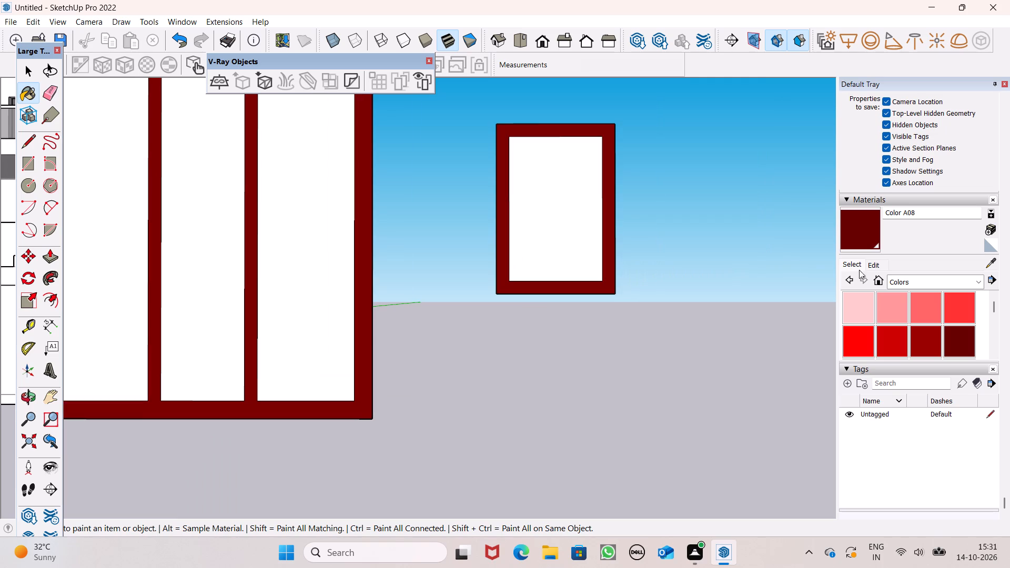
# Edit the Color A08 material to a dark brown with RGB values 67, 22, 0.
pyautogui.click(871, 267)
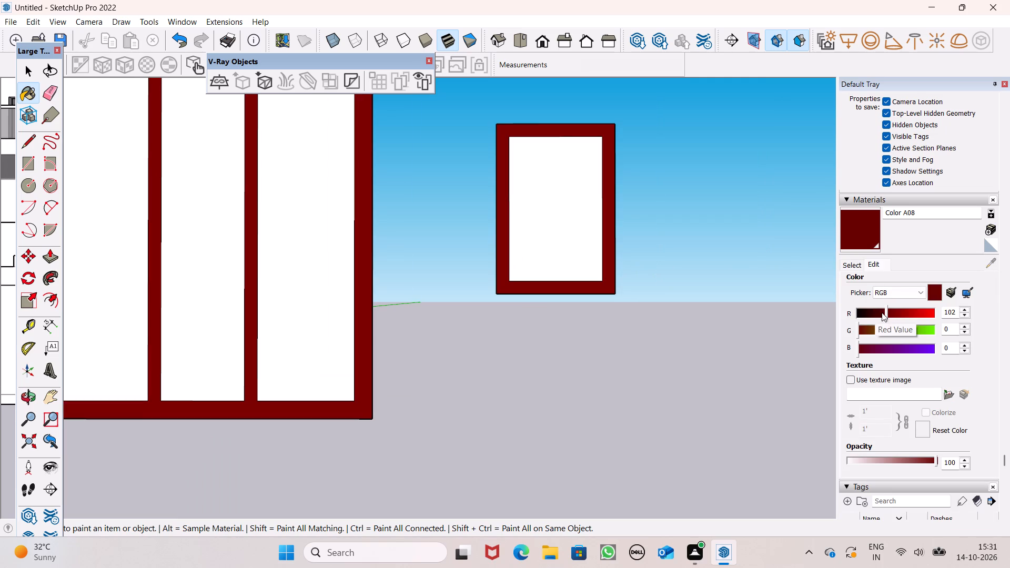
pyautogui.click(885, 310)
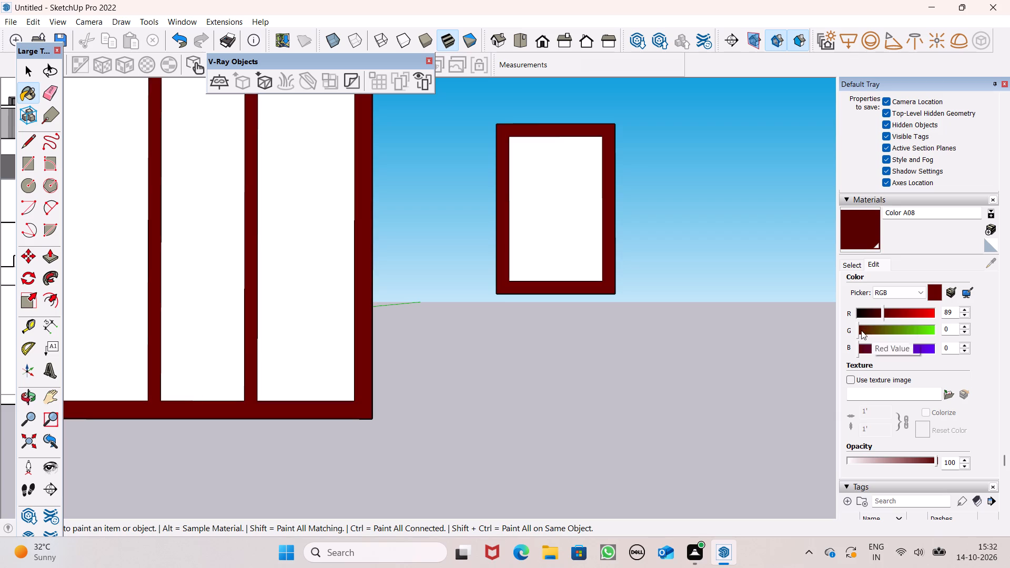
pyautogui.moveTo(861, 330); pyautogui.dragTo(866, 332)
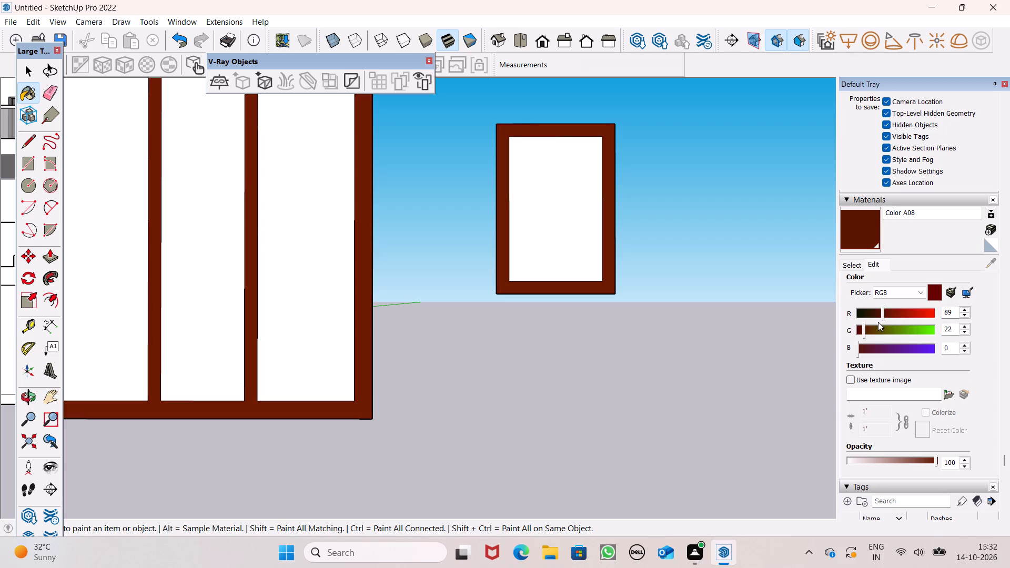
pyautogui.click(880, 318)
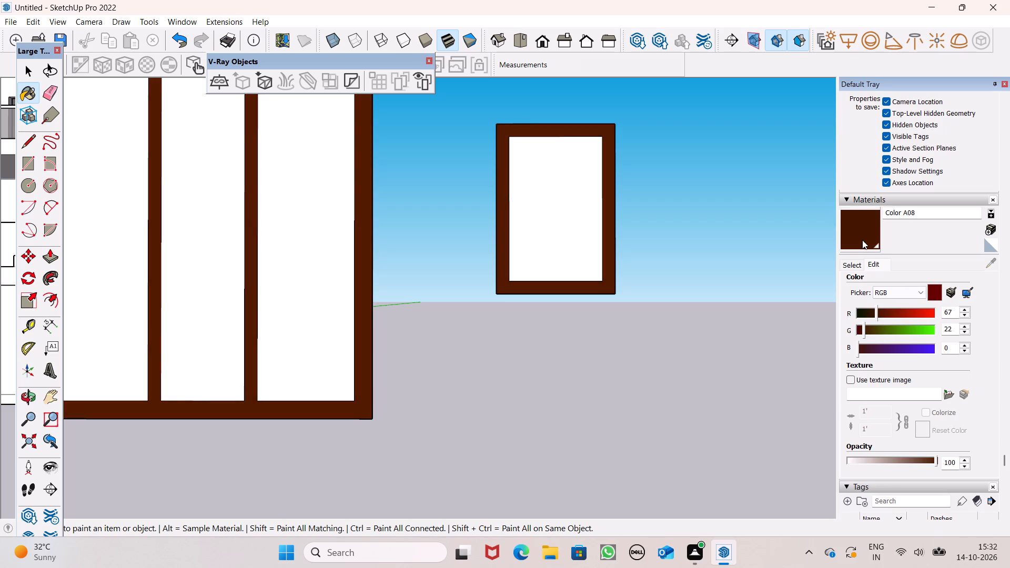
pyautogui.click(862, 240)
# Paint the back faces of the three-bay and small window frames with the brown Color A08 material.
pyautogui.scroll(-1, 669, 266)
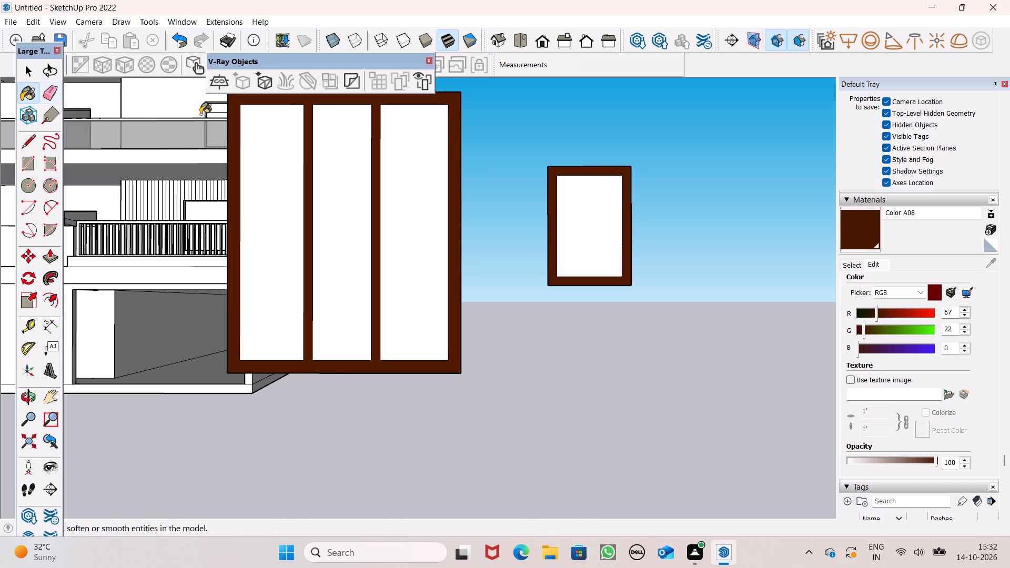
pyautogui.scroll(-3, 120, 65)
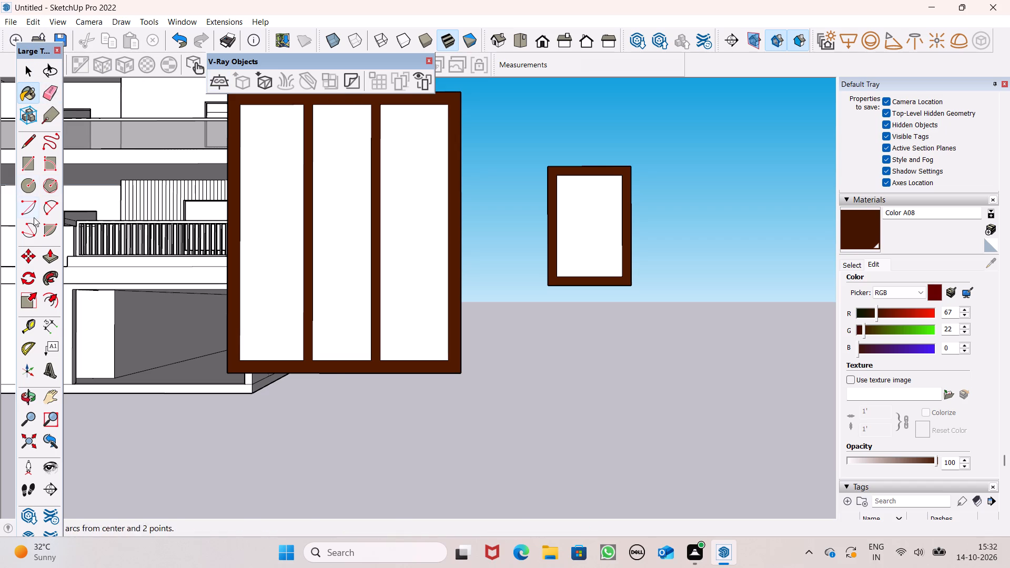
pyautogui.moveTo(46, 259); pyautogui.dragTo(53, 252)
pyautogui.scroll(-2, 327, 166)
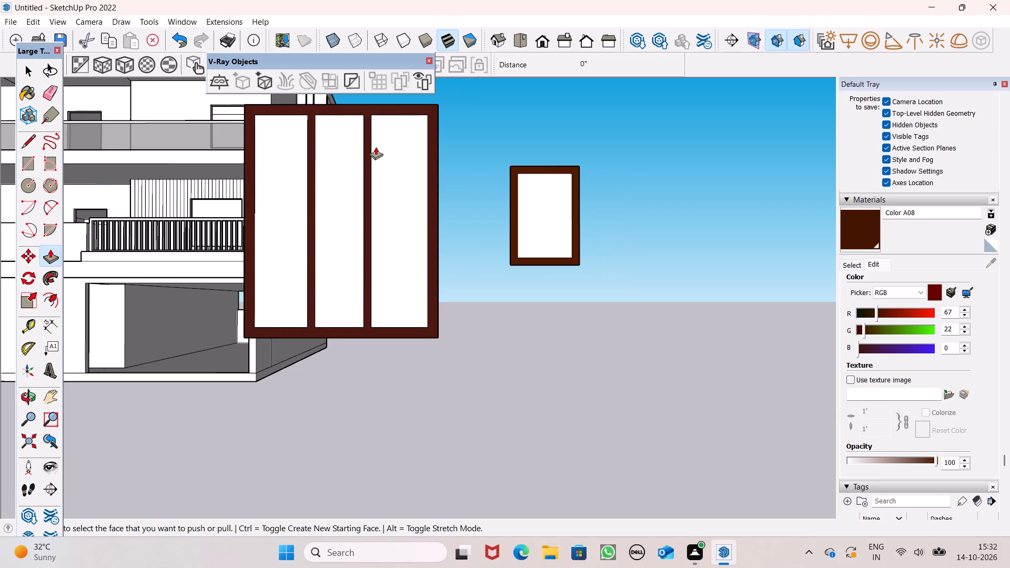
pyautogui.scroll(-6, 392, 151)
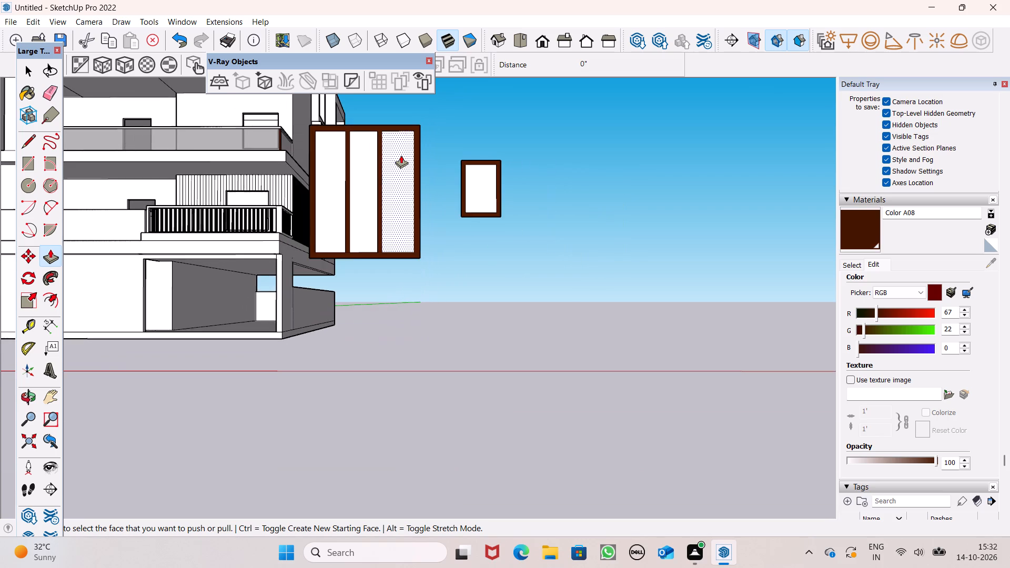
pyautogui.scroll(-1, 482, 153)
pyautogui.scroll(1, 482, 153)
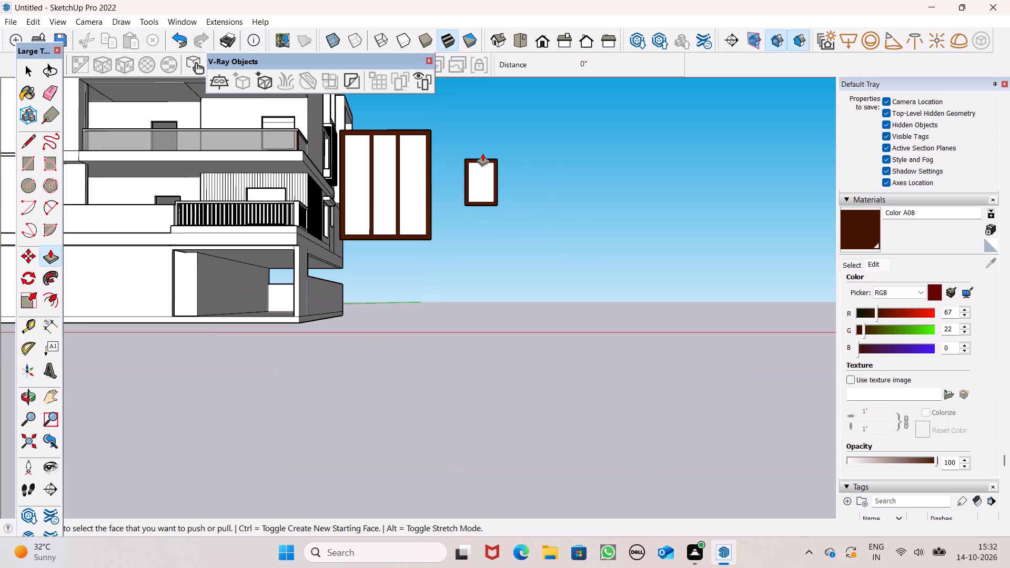
pyautogui.scroll(-4, 471, 150)
pyautogui.moveTo(461, 250); pyautogui.dragTo(253, 306, button='middle')
pyautogui.scroll(1, 256, 264)
pyautogui.scroll(-2, 332, 223)
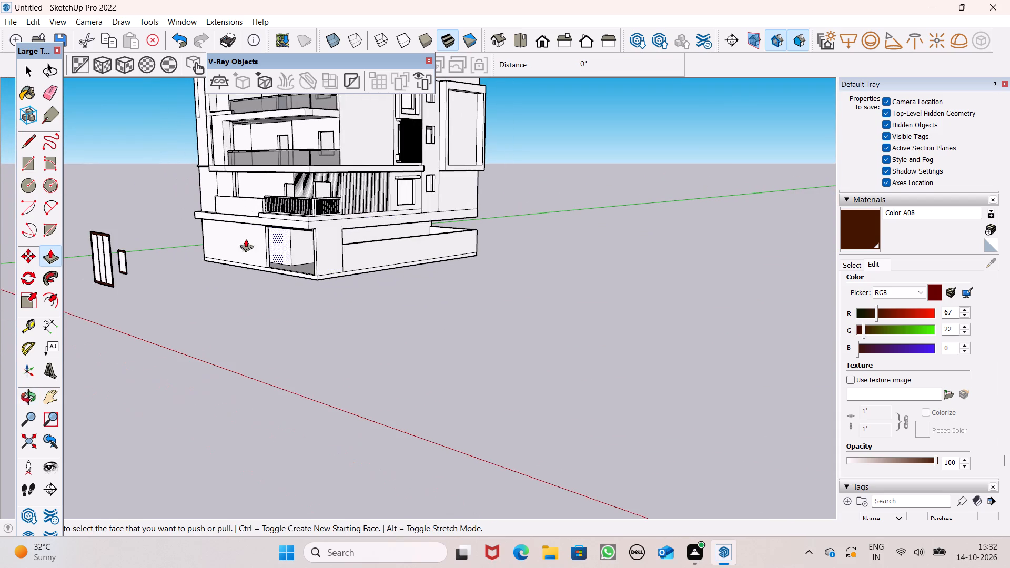
pyautogui.scroll(2, 107, 253)
pyautogui.scroll(-1, 106, 247)
pyautogui.scroll(-8, 240, 169)
pyautogui.scroll(1, 220, 260)
pyautogui.moveTo(218, 263); pyautogui.dragTo(12, 244, button='middle')
pyautogui.scroll(7, 128, 227)
pyautogui.scroll(5, 199, 195)
pyautogui.scroll(-1, 281, 190)
pyautogui.scroll(2, 281, 190)
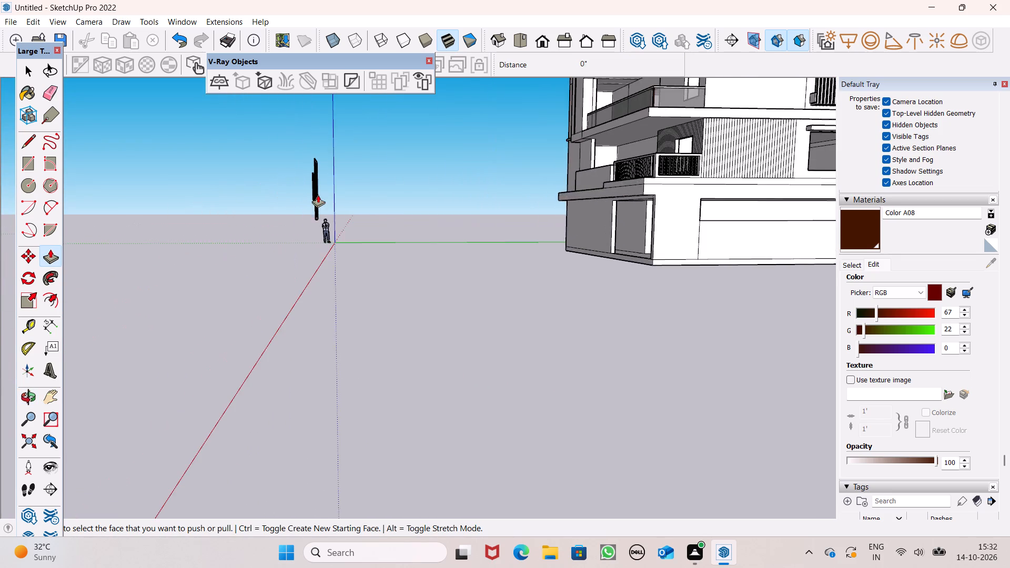
pyautogui.scroll(5, 318, 195)
pyautogui.moveTo(323, 189); pyautogui.dragTo(242, 237, button='middle')
pyautogui.scroll(6, 185, 282)
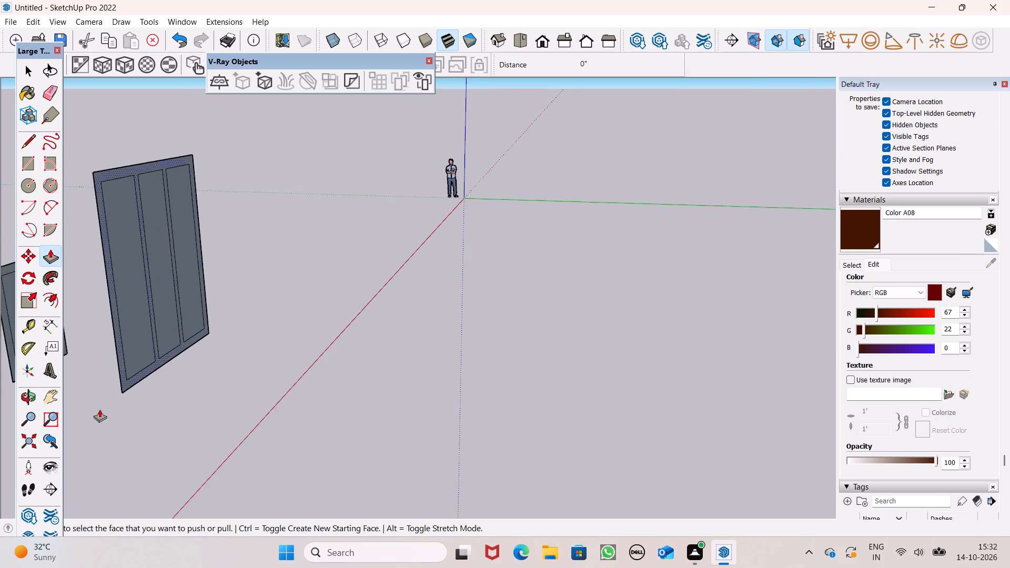
pyautogui.scroll(7, 105, 406)
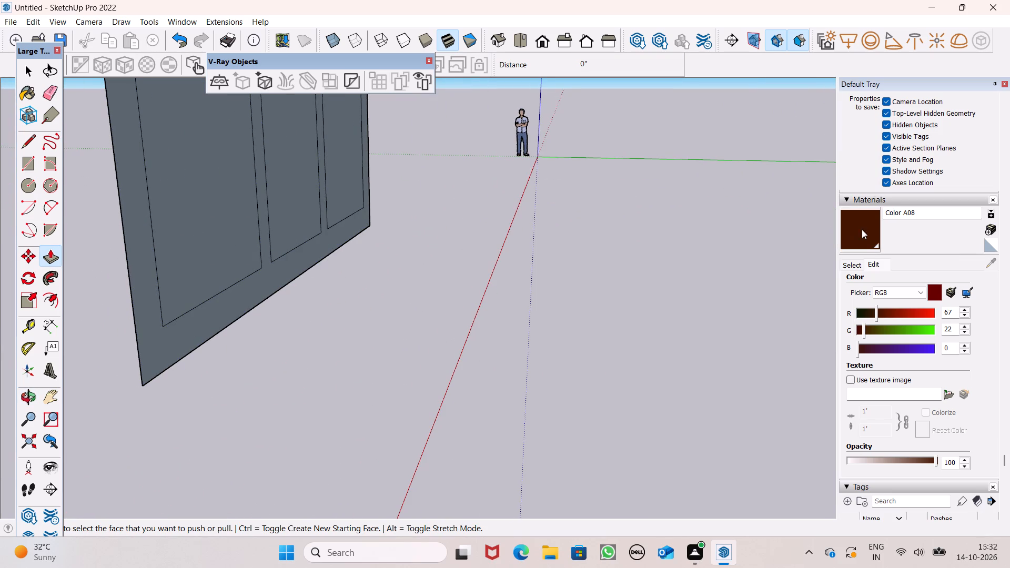
pyautogui.click(862, 229)
pyautogui.click(181, 358)
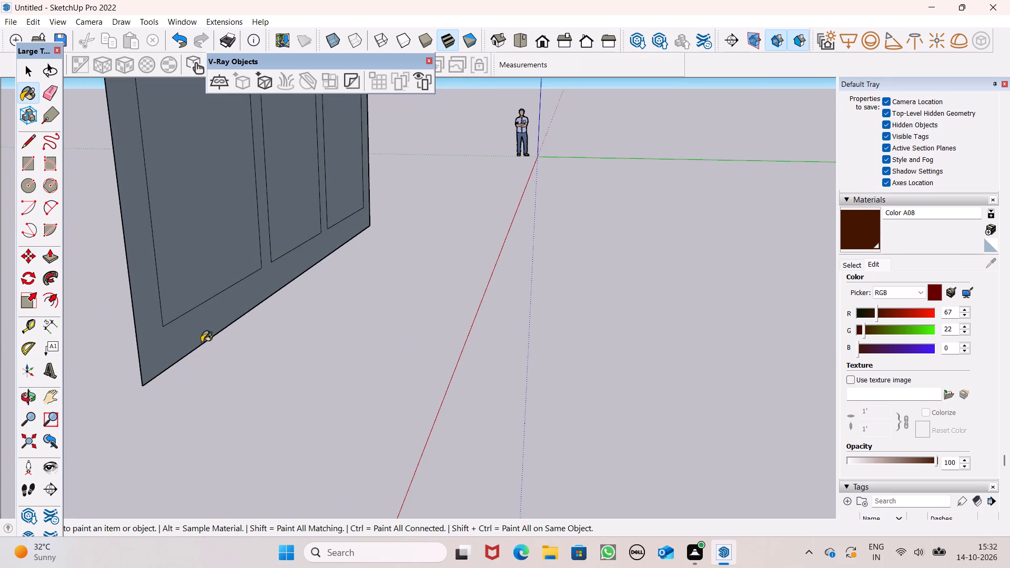
pyautogui.click(201, 341)
pyautogui.scroll(-3, 500, 293)
pyautogui.scroll(4, 315, 296)
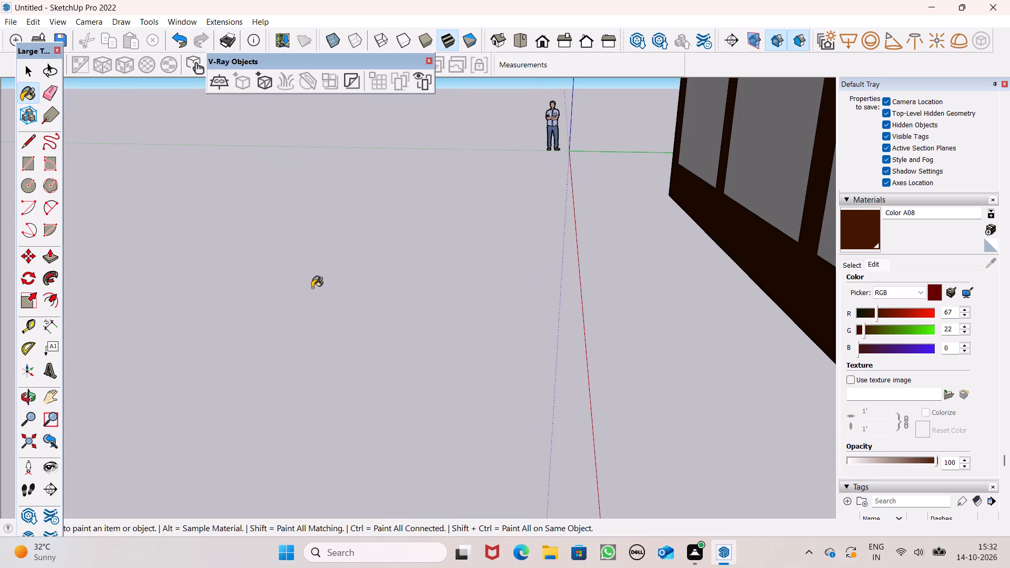
pyautogui.scroll(-2, 315, 319)
pyautogui.scroll(1, 315, 328)
pyautogui.scroll(-2, 315, 329)
pyautogui.click(279, 289)
# Extrude the three-bay window frame 5" from its back face, leaving the panes recessed.
pyautogui.moveTo(463, 356); pyautogui.dragTo(409, 395, button='middle')
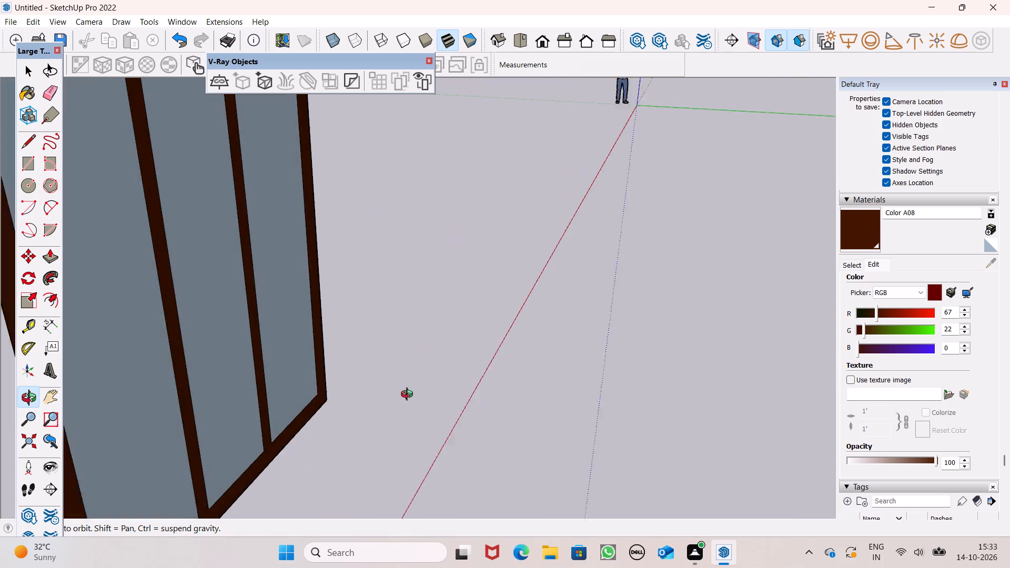
pyautogui.moveTo(409, 395); pyautogui.dragTo(409, 390, button='middle')
pyautogui.scroll(1, 412, 378)
pyautogui.scroll(-8, 479, 309)
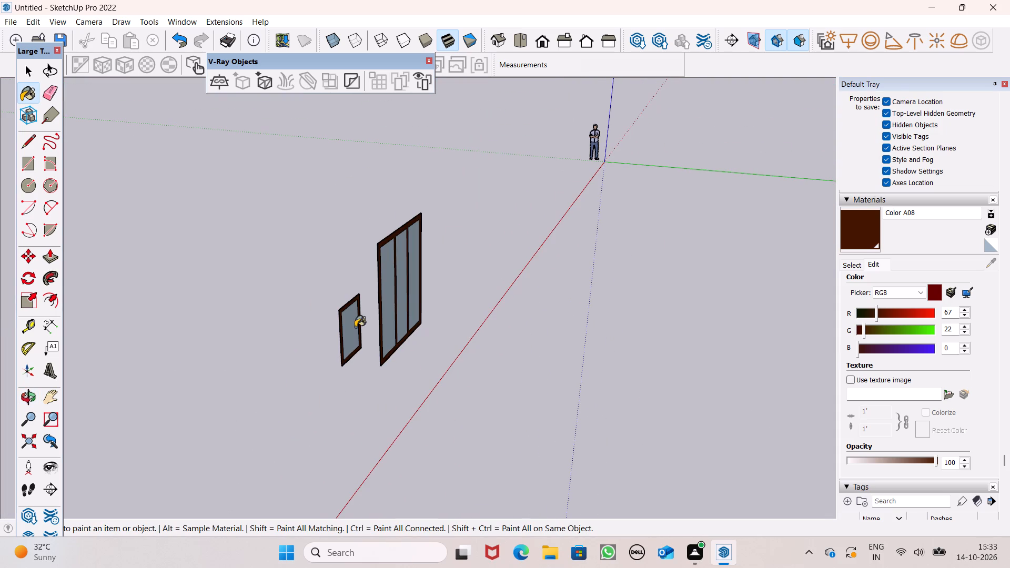
pyautogui.moveTo(43, 261); pyautogui.dragTo(100, 277)
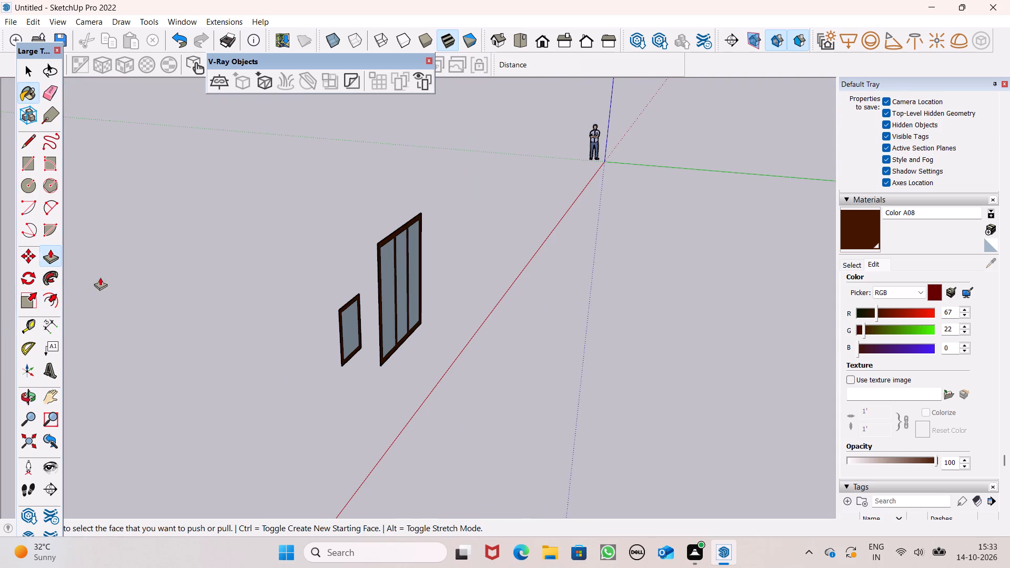
pyautogui.moveTo(100, 277); pyautogui.dragTo(56, 264)
pyautogui.scroll(3, 312, 312)
pyautogui.scroll(5, 410, 349)
pyautogui.moveTo(424, 408); pyautogui.dragTo(408, 409, button='middle')
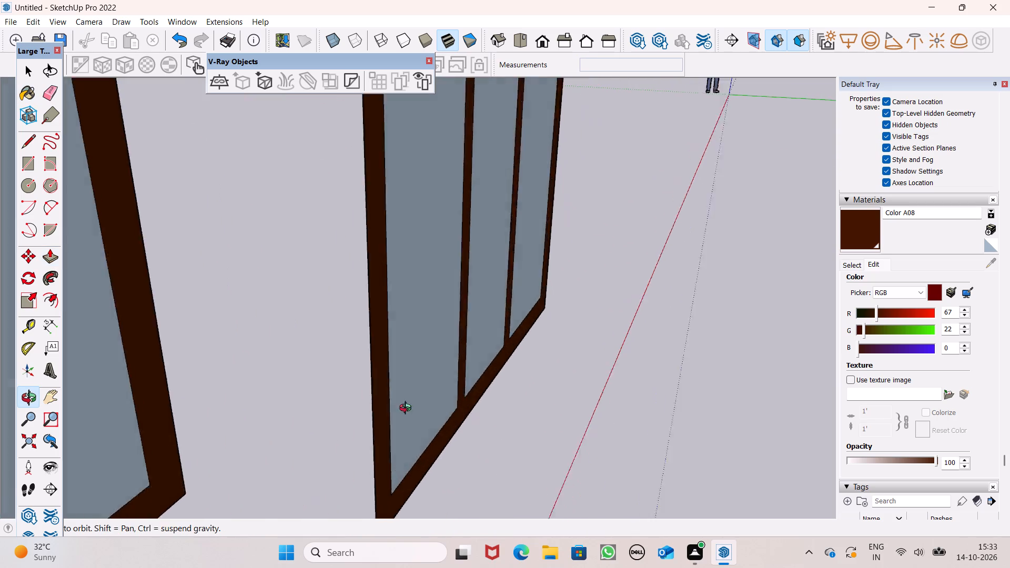
pyautogui.moveTo(408, 409); pyautogui.dragTo(392, 408, button='middle')
pyautogui.moveTo(316, 449); pyautogui.dragTo(347, 456)
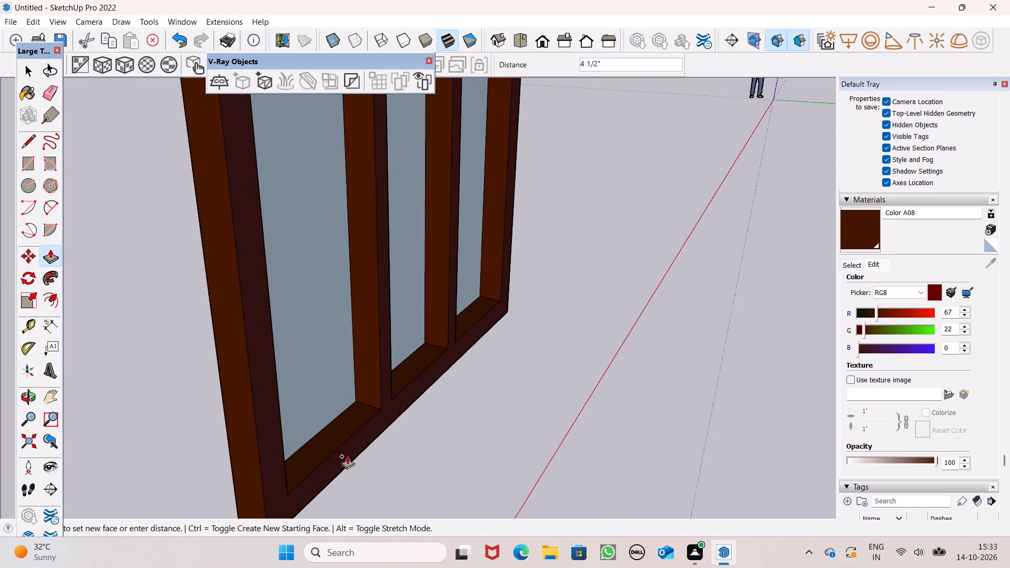
pyautogui.moveTo(347, 456); pyautogui.dragTo(360, 460)
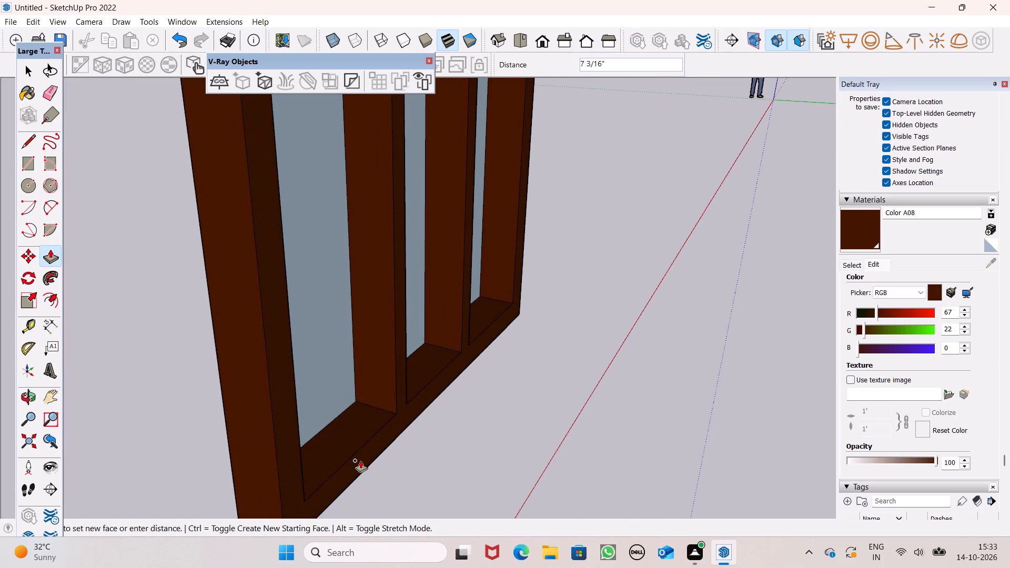
pyautogui.moveTo(360, 460); pyautogui.dragTo(361, 457)
pyautogui.press('5')
pyautogui.hotkey('shift', '"')
pyautogui.press('Return')
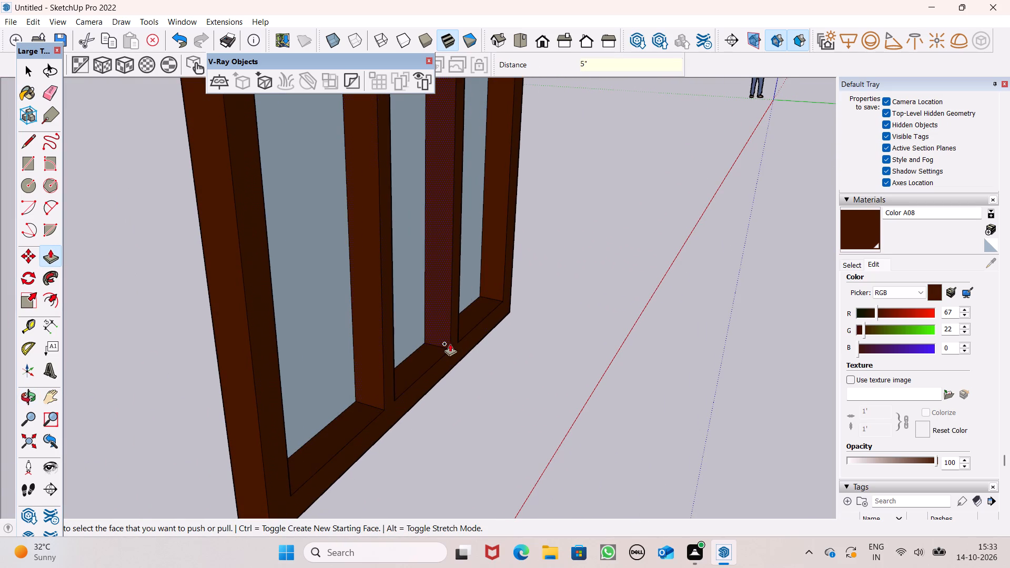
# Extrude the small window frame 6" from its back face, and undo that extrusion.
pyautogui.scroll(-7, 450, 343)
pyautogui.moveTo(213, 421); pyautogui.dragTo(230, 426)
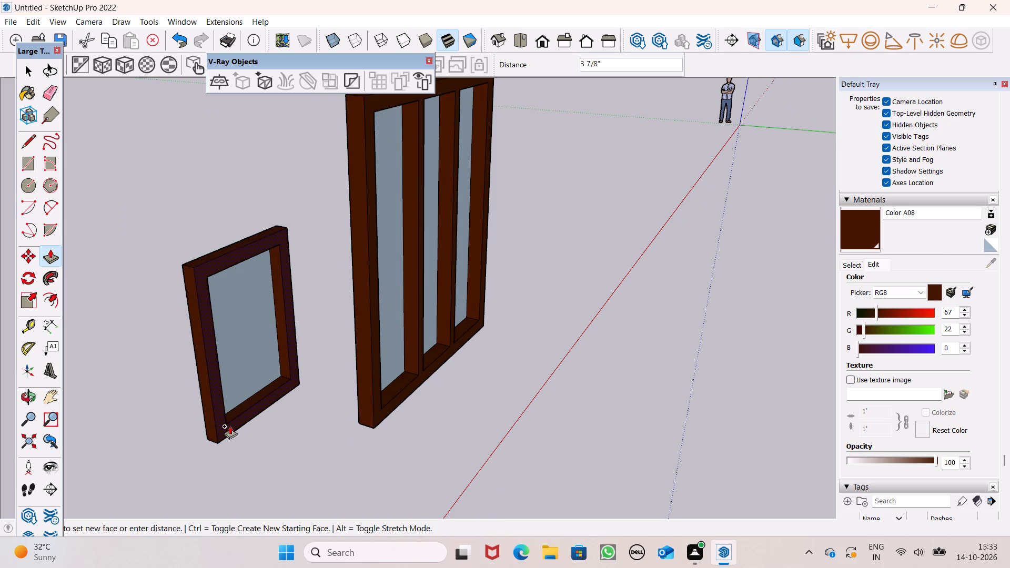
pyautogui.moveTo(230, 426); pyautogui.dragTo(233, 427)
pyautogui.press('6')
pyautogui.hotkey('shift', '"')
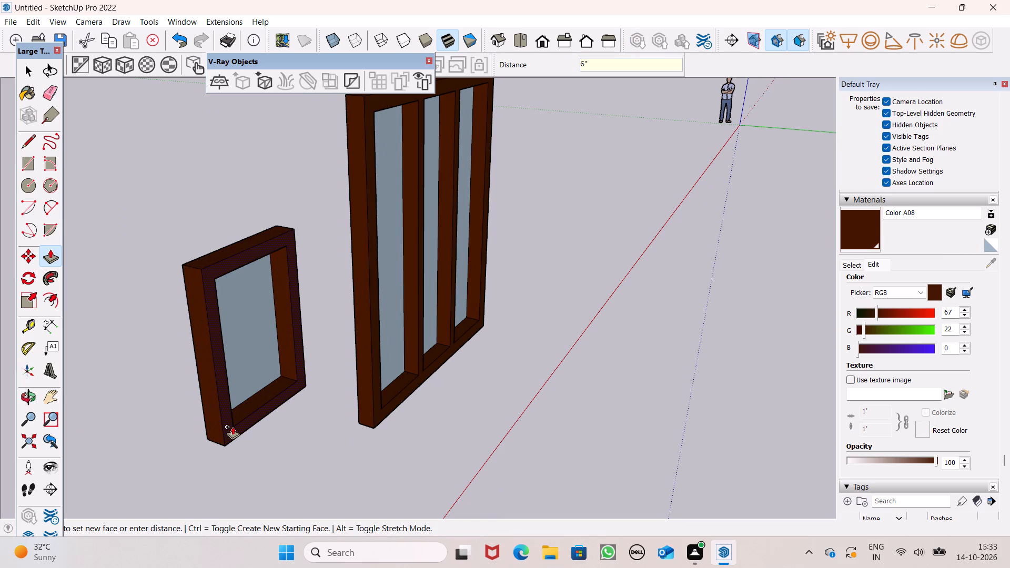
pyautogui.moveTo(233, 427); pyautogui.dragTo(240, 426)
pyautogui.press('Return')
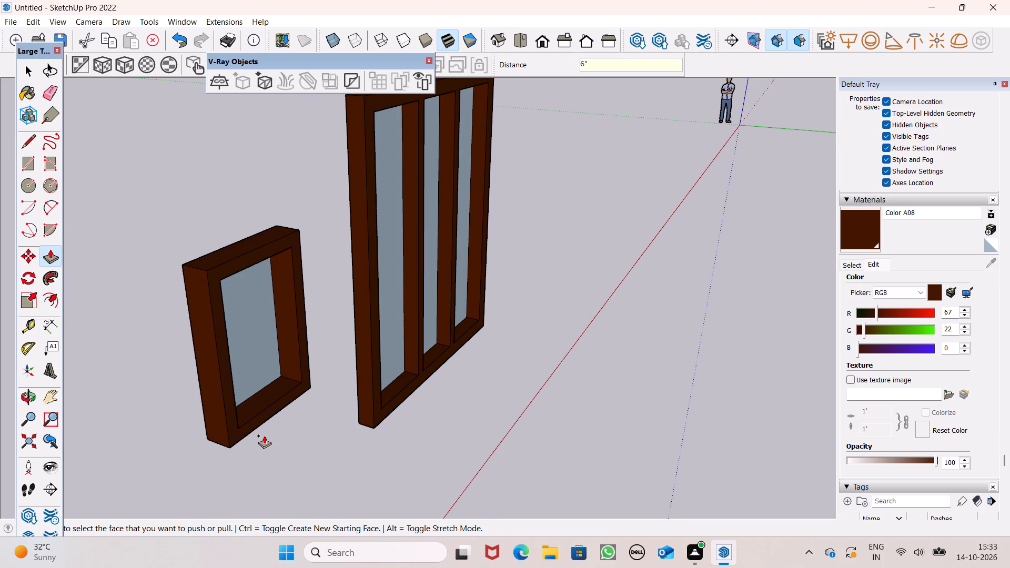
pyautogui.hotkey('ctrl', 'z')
# Extrude the small window frame 5" from its back face.
pyautogui.scroll(3, 216, 425)
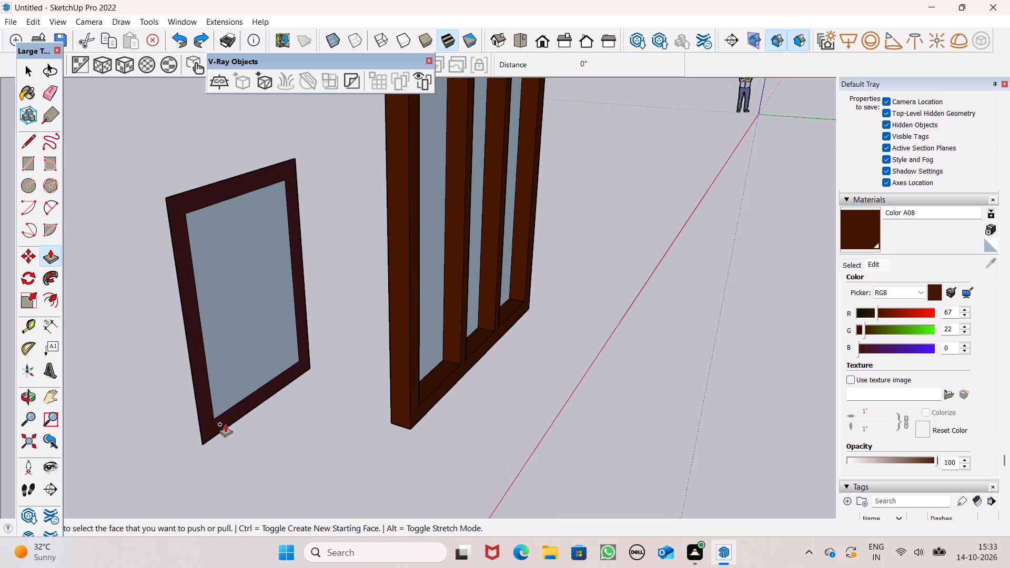
pyautogui.moveTo(211, 434); pyautogui.dragTo(235, 448)
pyautogui.press('5')
pyautogui.hotkey('shift', '"')
pyautogui.press('Return')
# Examine both extruded window frames from the front, together with the building behind them.
pyautogui.scroll(-6, 237, 412)
pyautogui.scroll(1, 237, 419)
pyautogui.scroll(-1, 245, 399)
pyautogui.moveTo(238, 410); pyautogui.dragTo(623, 353, button='middle')
pyautogui.scroll(1, 619, 354)
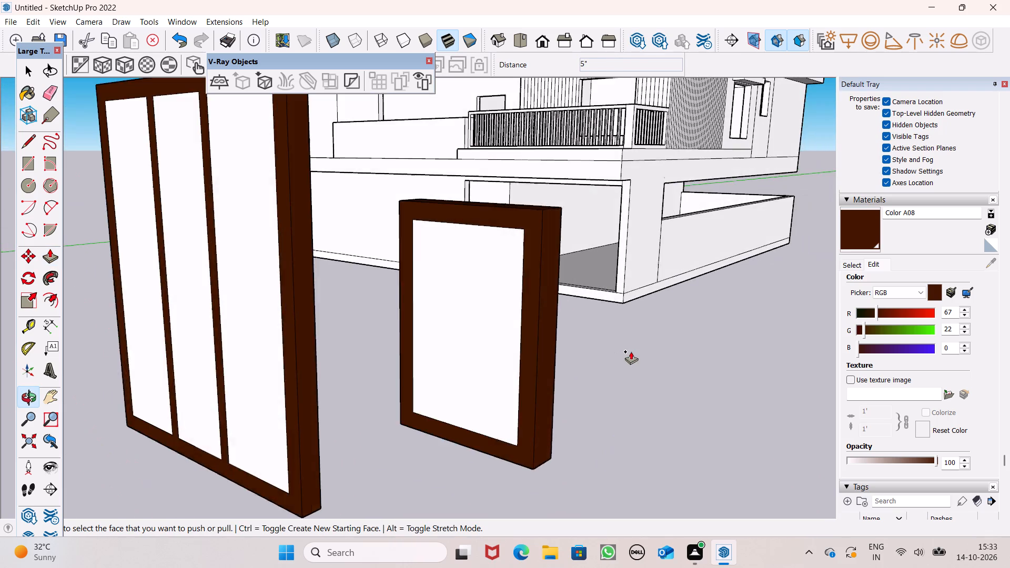
pyautogui.scroll(-1, 627, 344)
pyautogui.moveTo(658, 373); pyautogui.dragTo(680, 364, button='middle')
pyautogui.scroll(-4, 517, 310)
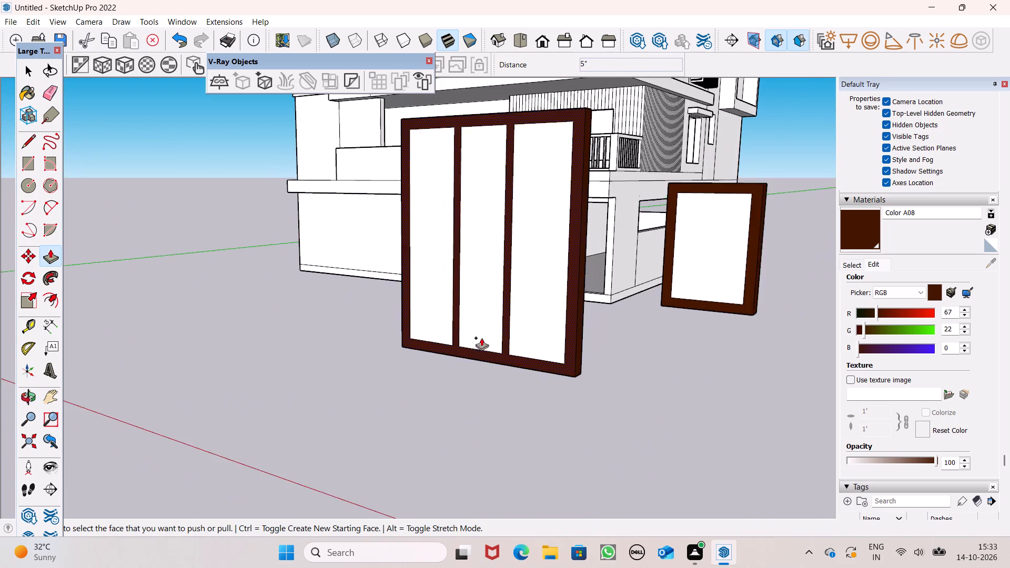
pyautogui.scroll(-5, 390, 360)
pyautogui.moveTo(479, 419); pyautogui.dragTo(548, 397, button='middle')
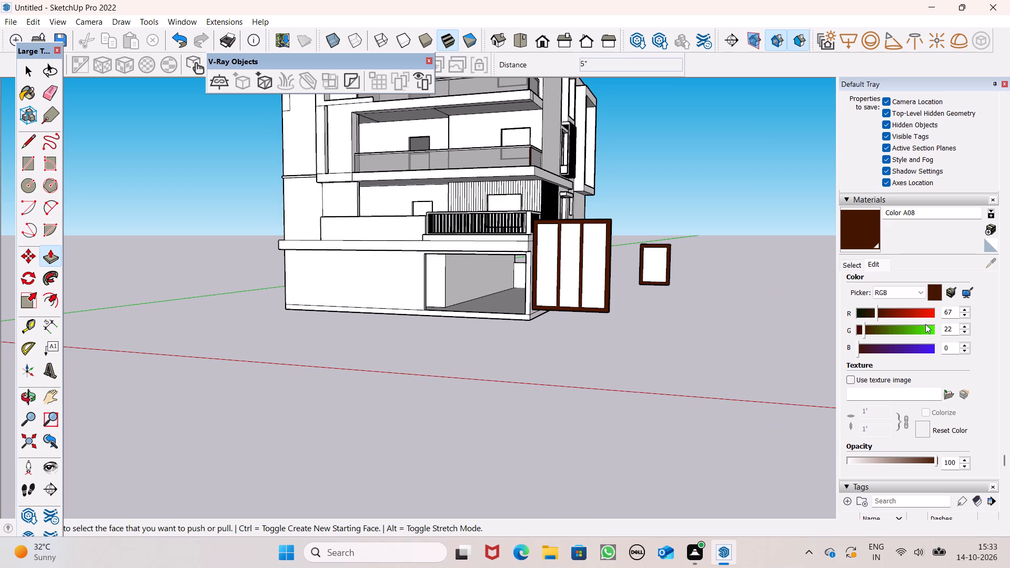
# Paint the panes of the three-bay window and the small window with Translucent Glass Gray from the Glass and Mirrors collection.
pyautogui.click(855, 264)
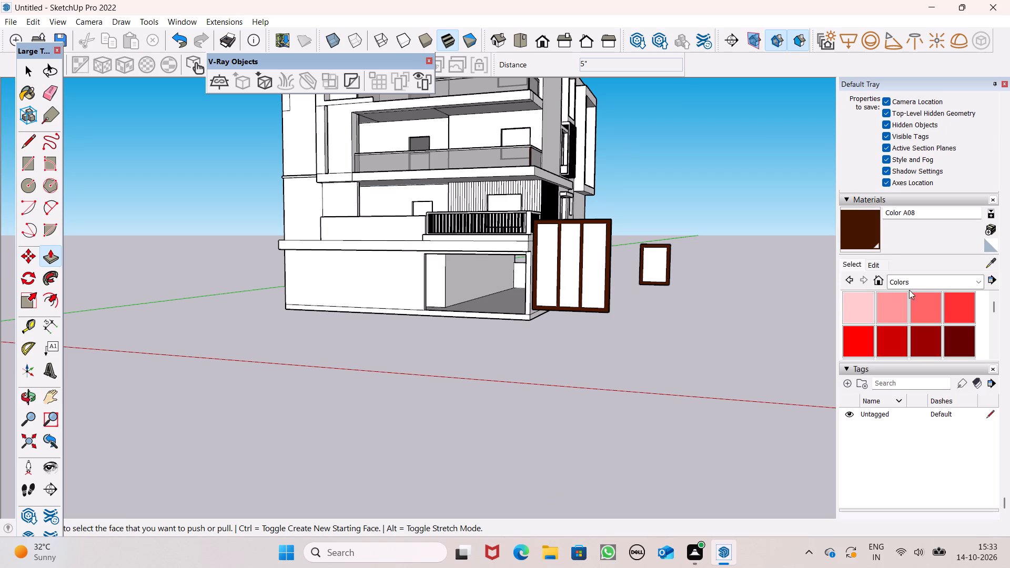
pyautogui.click(919, 285)
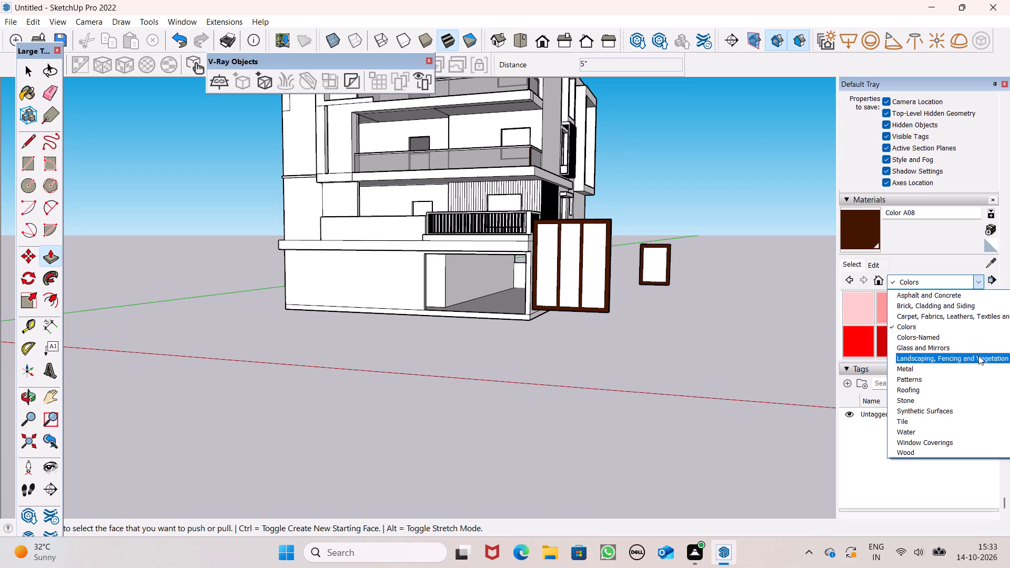
pyautogui.click(973, 349)
pyautogui.click(968, 348)
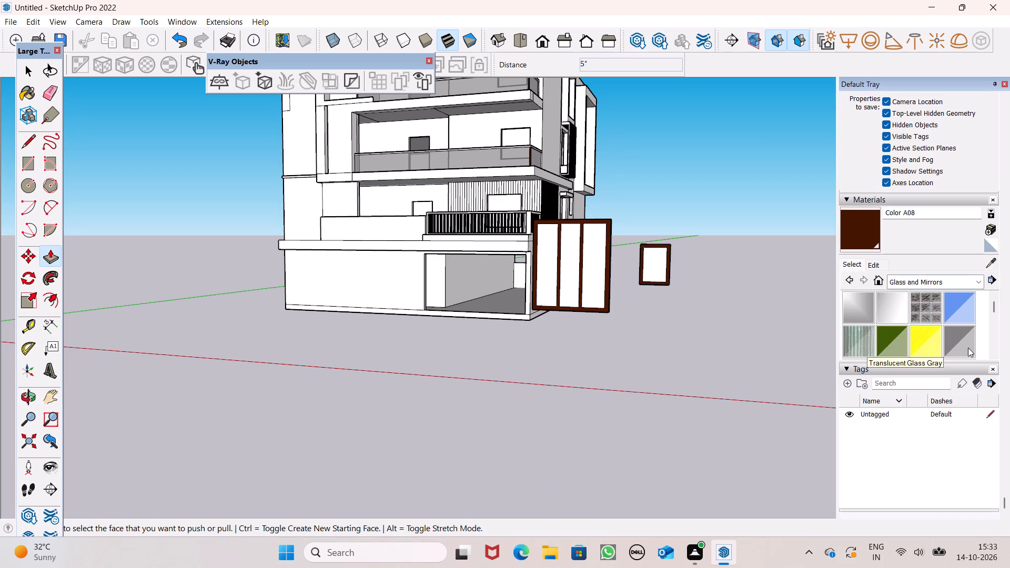
pyautogui.scroll(5, 585, 277)
pyautogui.click(596, 272)
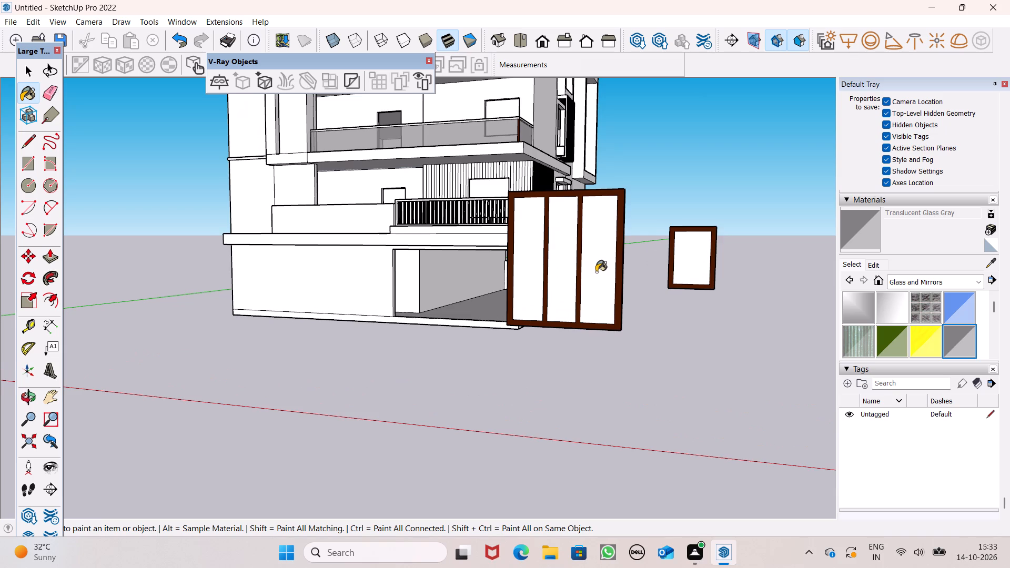
pyautogui.click(547, 267)
pyautogui.click(520, 261)
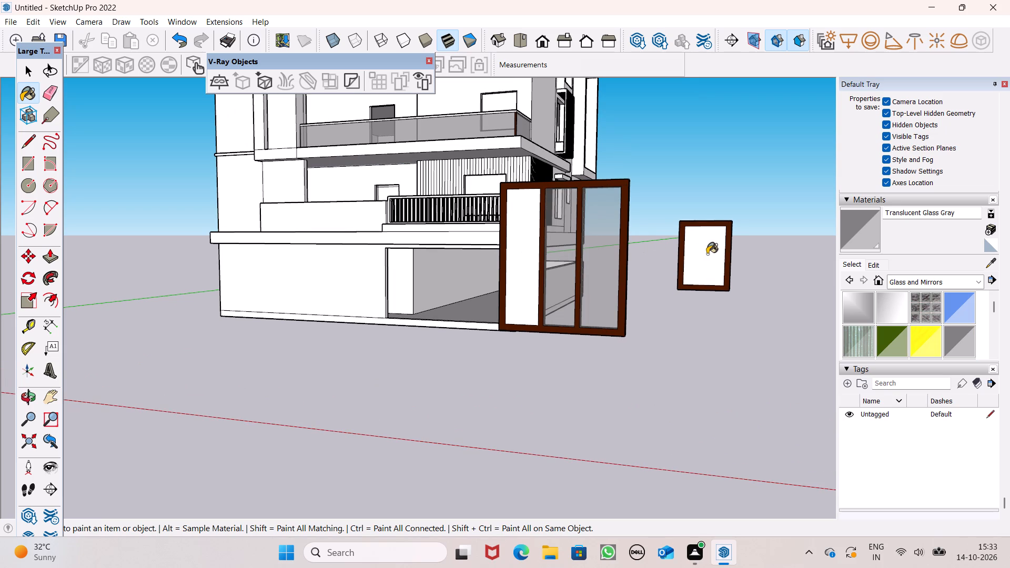
pyautogui.click(707, 254)
# Group the small window's frame and glass pane into one object.
pyautogui.press('space')
pyautogui.tripleClick(711, 270)
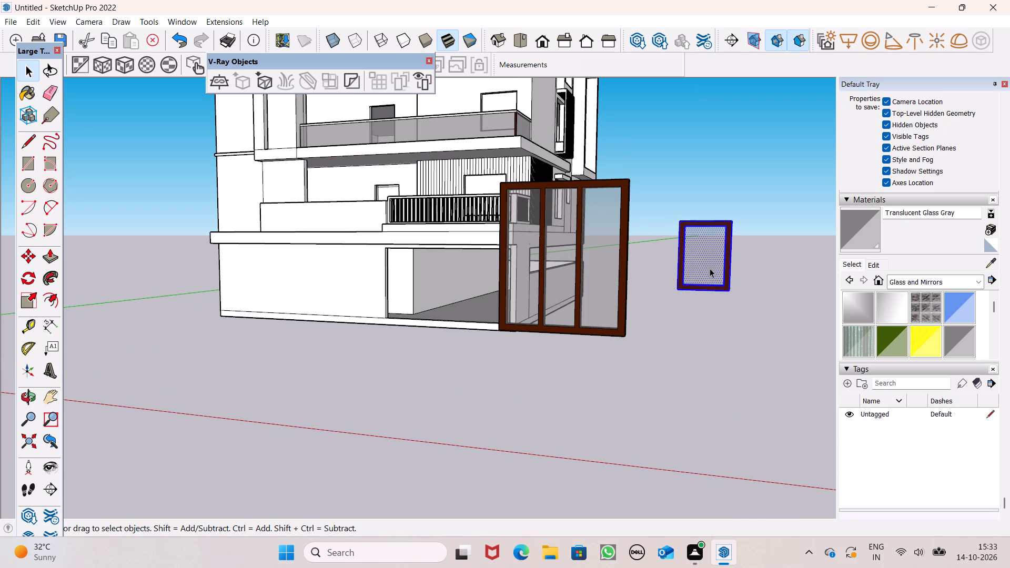
pyautogui.rightClick(710, 268)
pyautogui.click(771, 378)
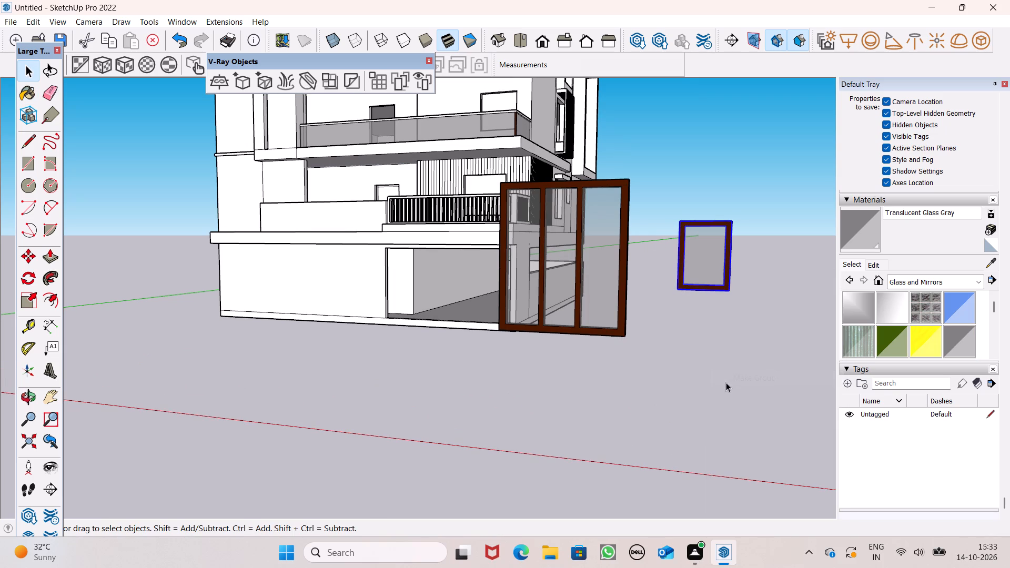
pyautogui.click(727, 382)
# Group the three-bay window's frame and glass panes into one object.
pyautogui.doubleClick(600, 306)
pyautogui.click(600, 299)
pyautogui.tripleClick(599, 296)
pyautogui.click(599, 295)
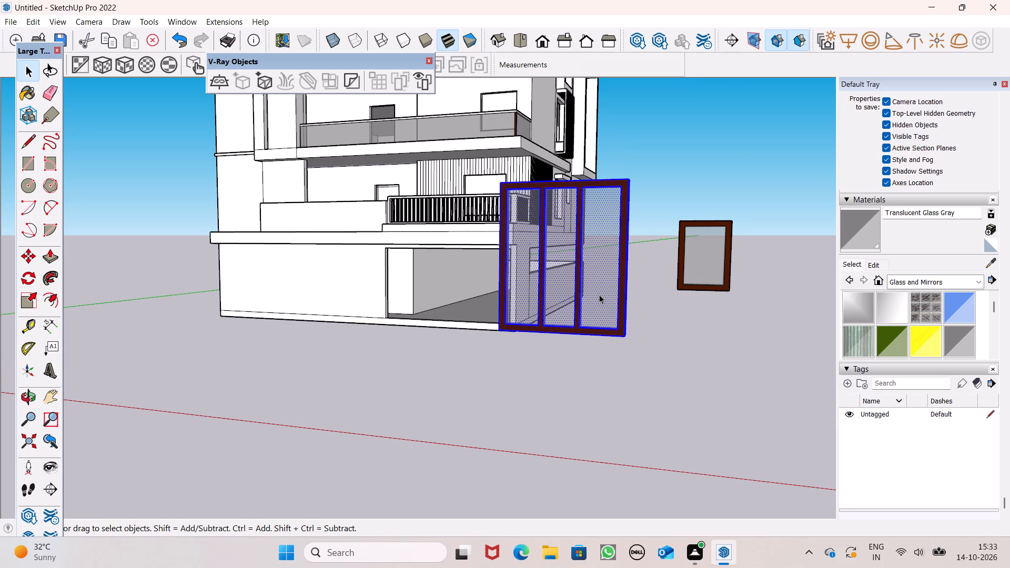
pyautogui.rightClick(599, 293)
pyautogui.click(666, 153)
pyautogui.click(679, 323)
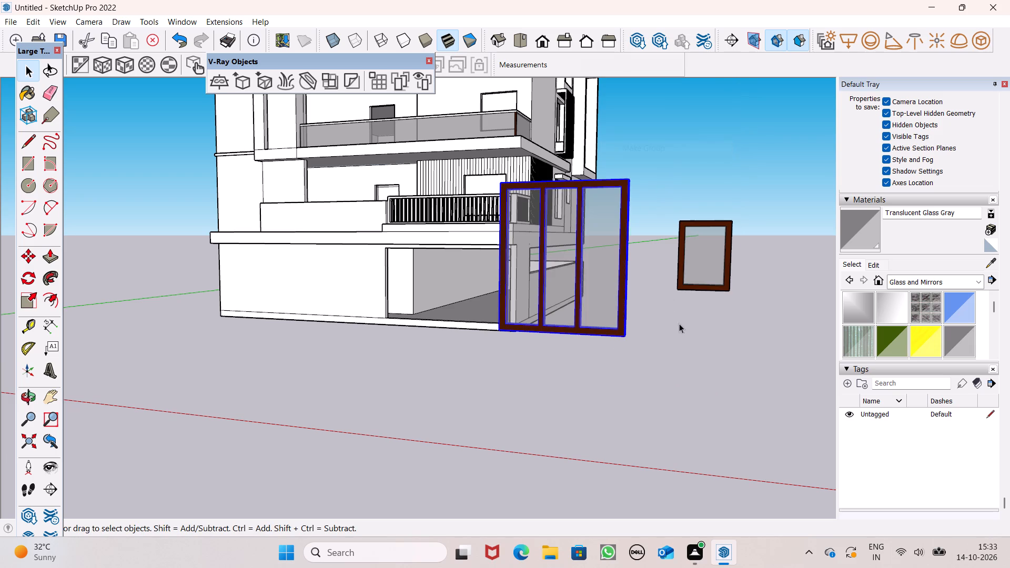
# Move the three-bay window from beside the building onto the railed balcony in front of the slatted wall.
pyautogui.scroll(-7, 657, 293)
pyautogui.scroll(5, 570, 167)
pyautogui.scroll(-1, 557, 240)
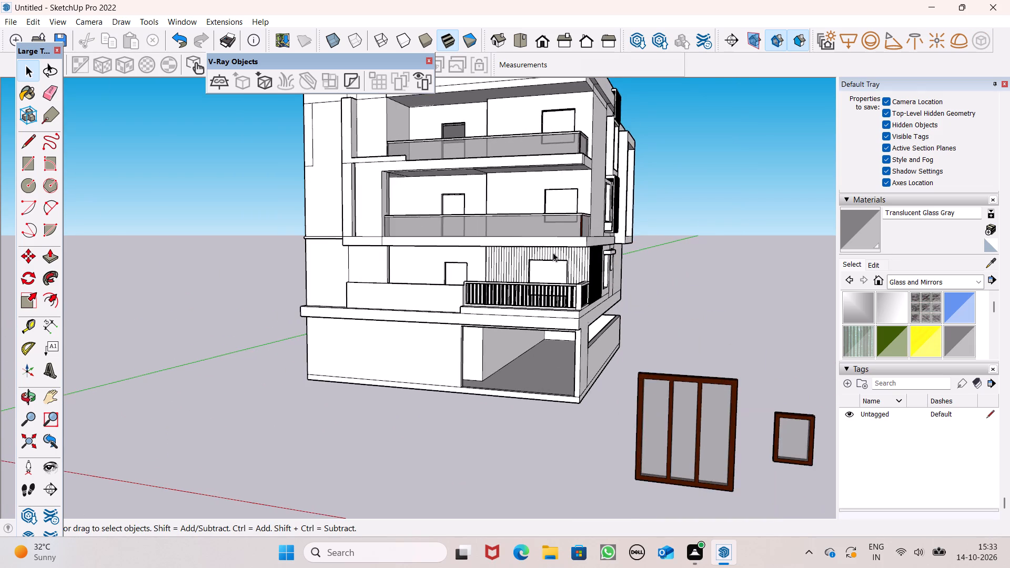
pyautogui.scroll(-5, 565, 280)
pyautogui.moveTo(625, 382); pyautogui.dragTo(647, 407, button='middle')
pyautogui.scroll(2, 642, 407)
pyautogui.click(670, 401)
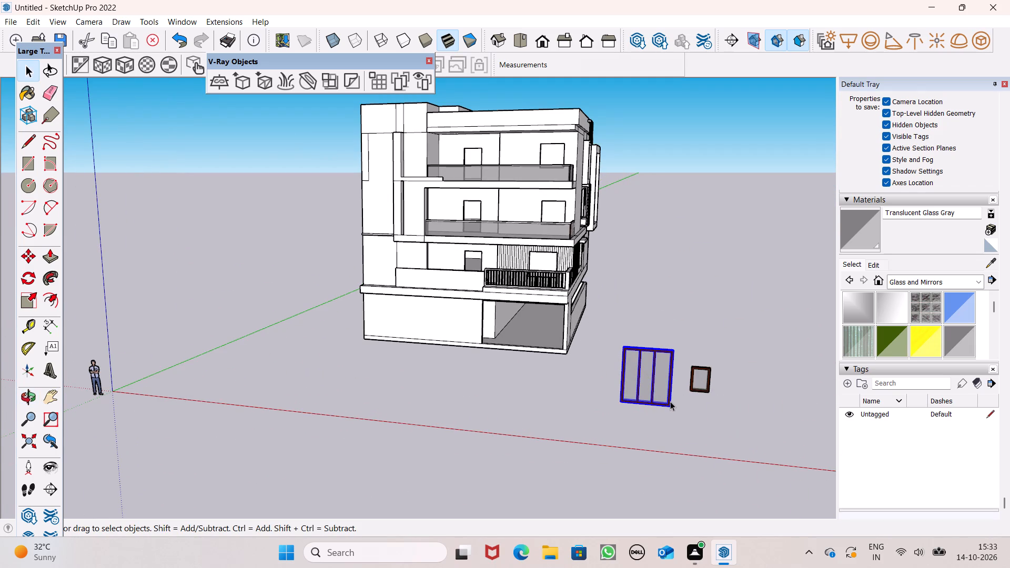
pyautogui.press('m')
pyautogui.press('Return')
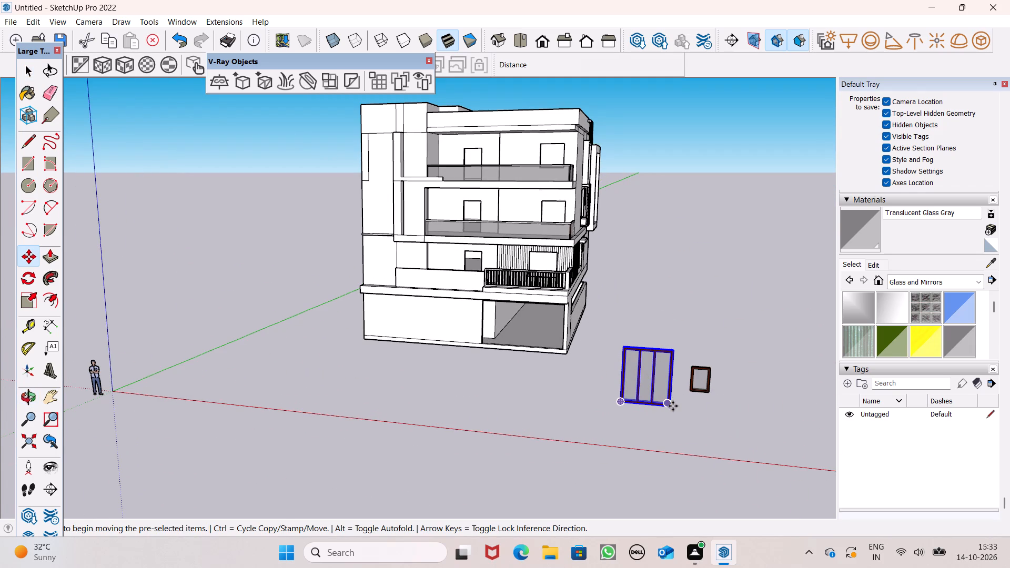
pyautogui.moveTo(668, 406); pyautogui.dragTo(556, 286)
# Scale the three-bay window down uniformly by a factor of about 0.62.
pyautogui.scroll(1, 517, 244)
pyautogui.scroll(-1, 517, 244)
pyautogui.scroll(10, 517, 244)
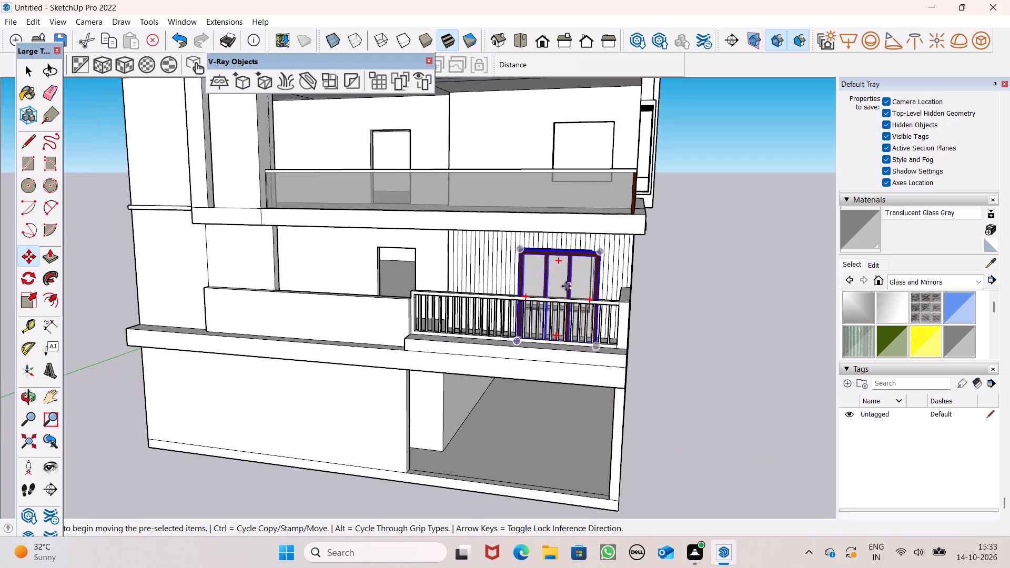
pyautogui.scroll(5, 567, 287)
pyautogui.moveTo(608, 306); pyautogui.dragTo(648, 367, button='middle')
pyautogui.scroll(3, 635, 350)
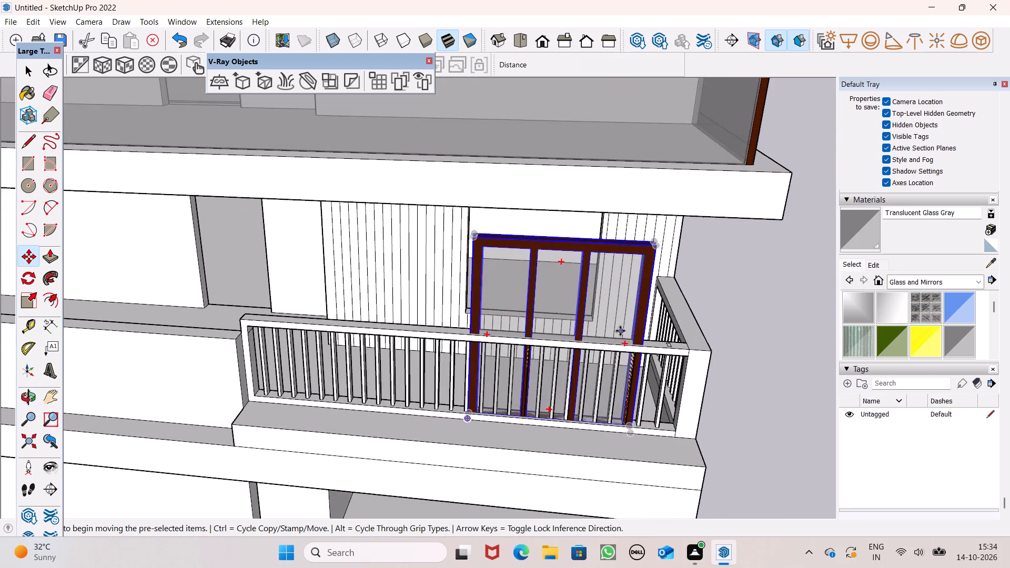
pyautogui.scroll(1, 620, 331)
pyautogui.moveTo(23, 299); pyautogui.dragTo(24, 299)
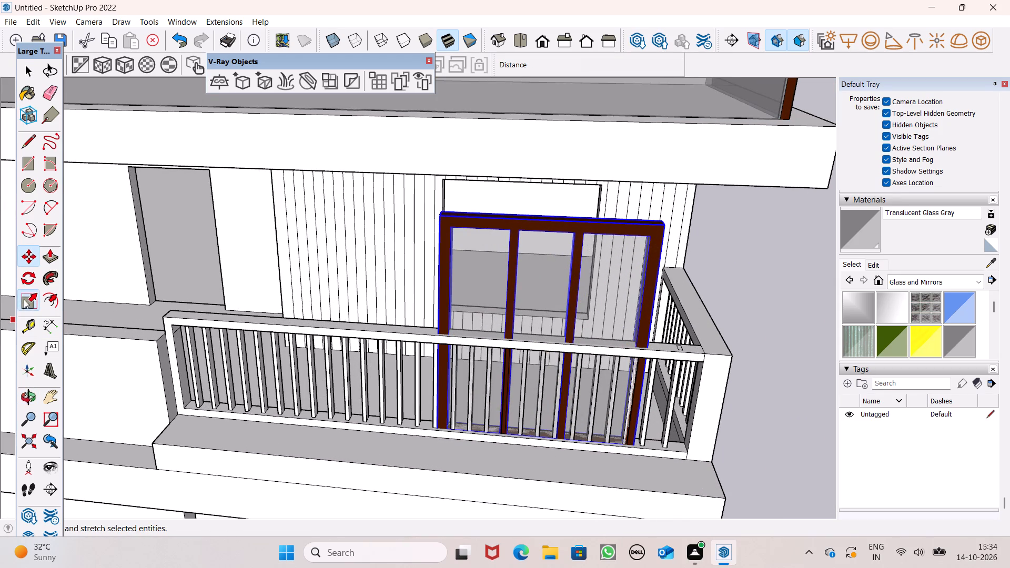
pyautogui.moveTo(24, 299); pyautogui.dragTo(39, 296)
pyautogui.moveTo(438, 219); pyautogui.dragTo(522, 307)
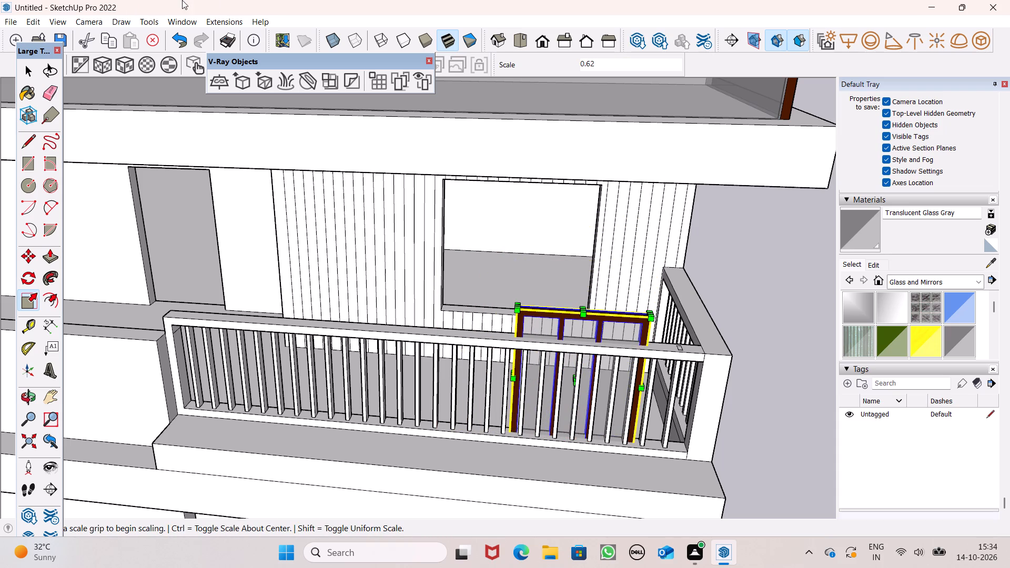
# Move the three-bay window so its lower corner meets the slatted wall opening's lower corner nearest the balcony's end railing.
pyautogui.scroll(-4, 338, 117)
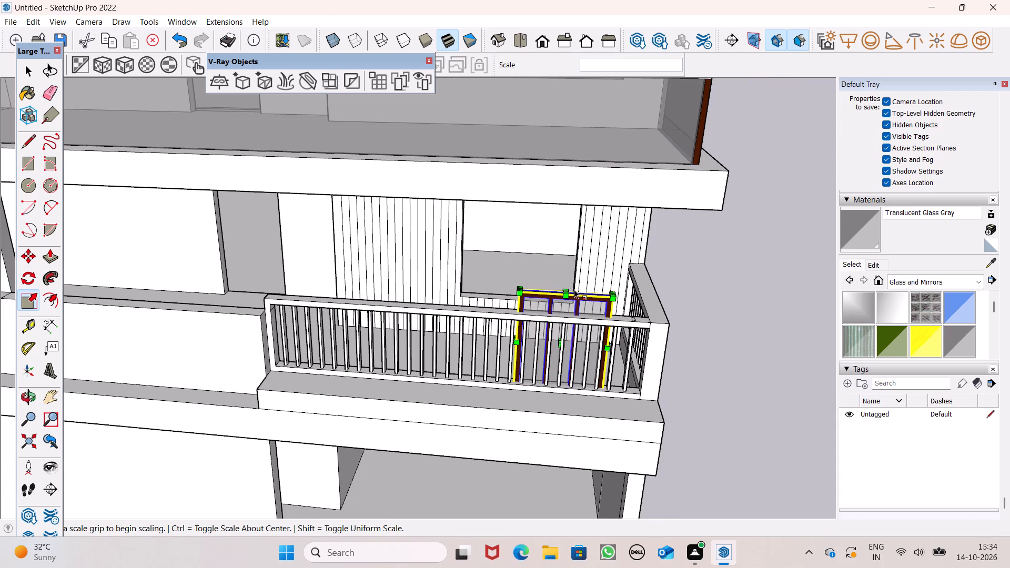
pyautogui.scroll(-1, 570, 283)
pyautogui.moveTo(563, 309); pyautogui.dragTo(565, 383, button='middle')
pyautogui.scroll(6, 570, 310)
pyautogui.scroll(1, 528, 383)
pyautogui.scroll(-1, 526, 381)
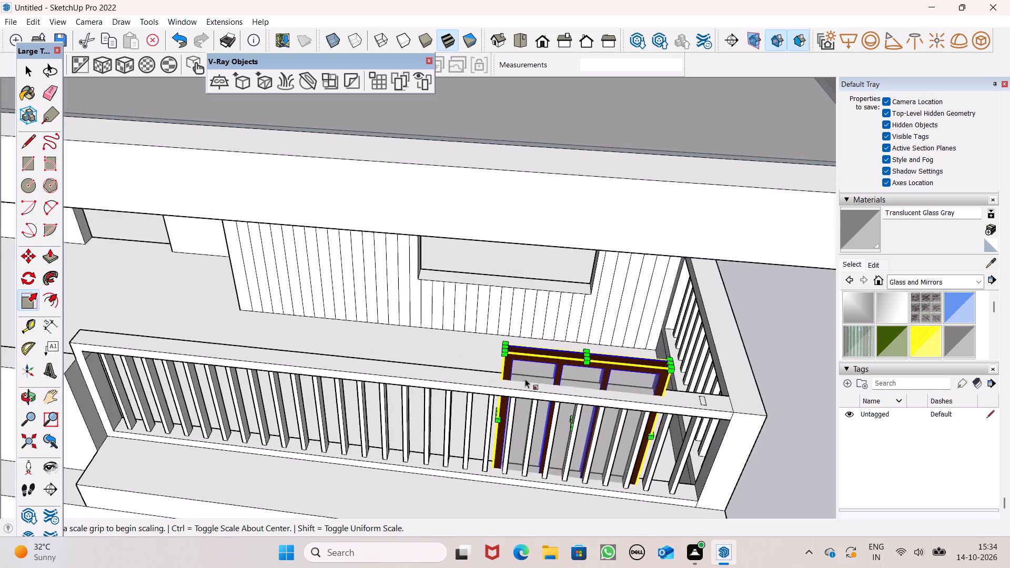
pyautogui.scroll(2, 524, 376)
pyautogui.moveTo(502, 349); pyautogui.dragTo(502, 362)
pyautogui.press('space')
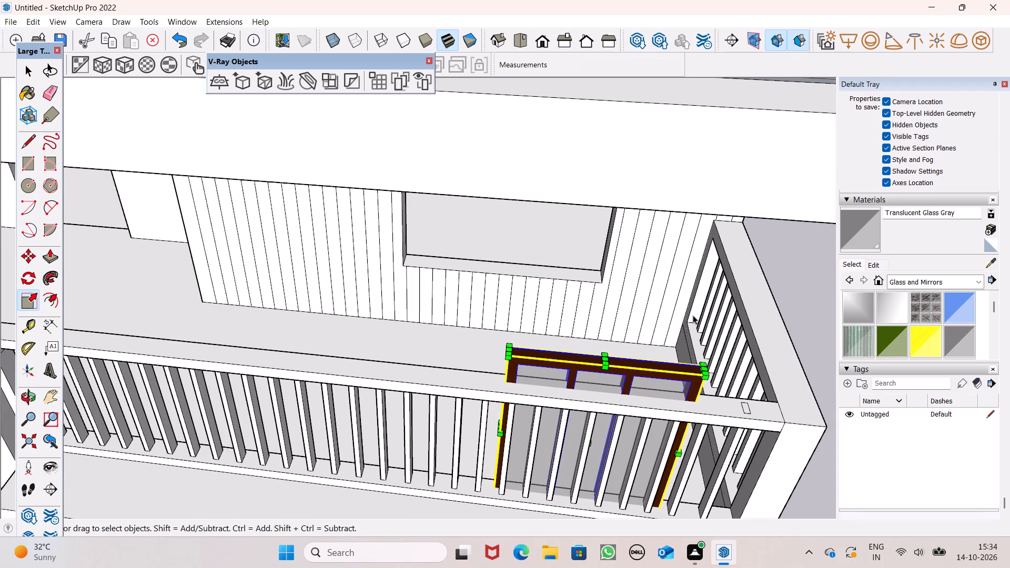
pyautogui.press('space')
pyautogui.press('m')
pyautogui.press('Return')
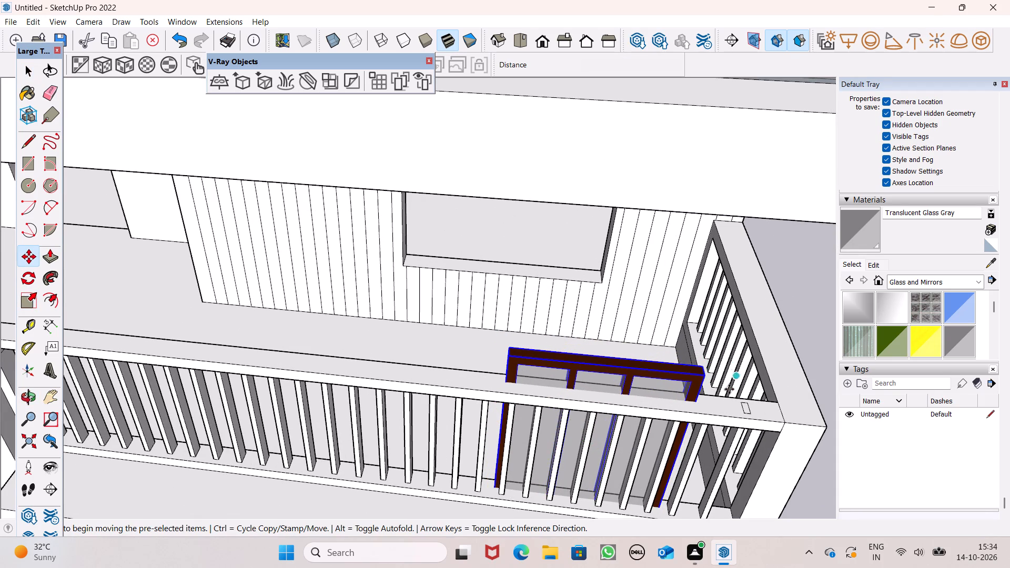
pyautogui.moveTo(703, 378); pyautogui.dragTo(603, 208)
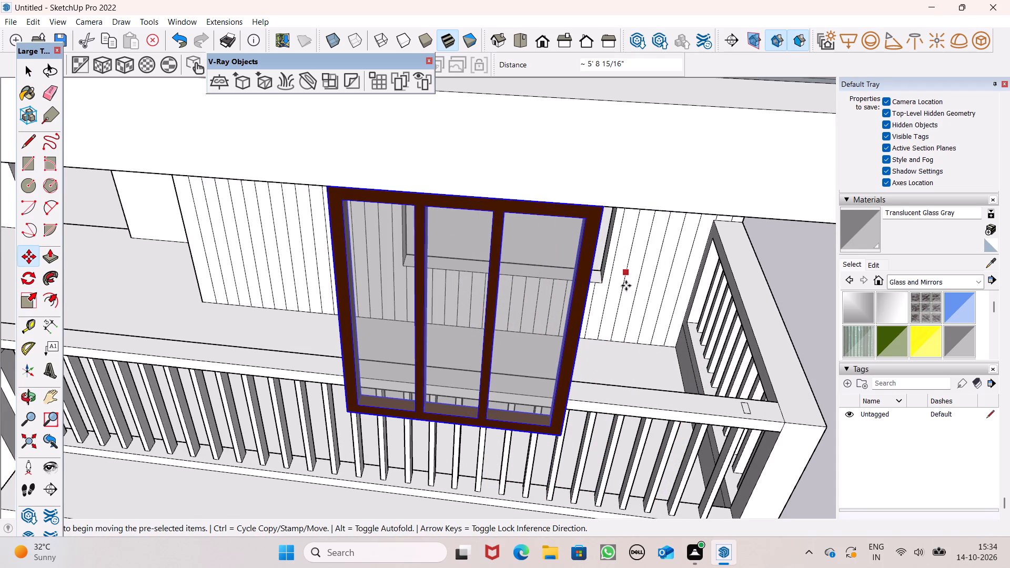
pyautogui.moveTo(559, 436); pyautogui.dragTo(594, 273)
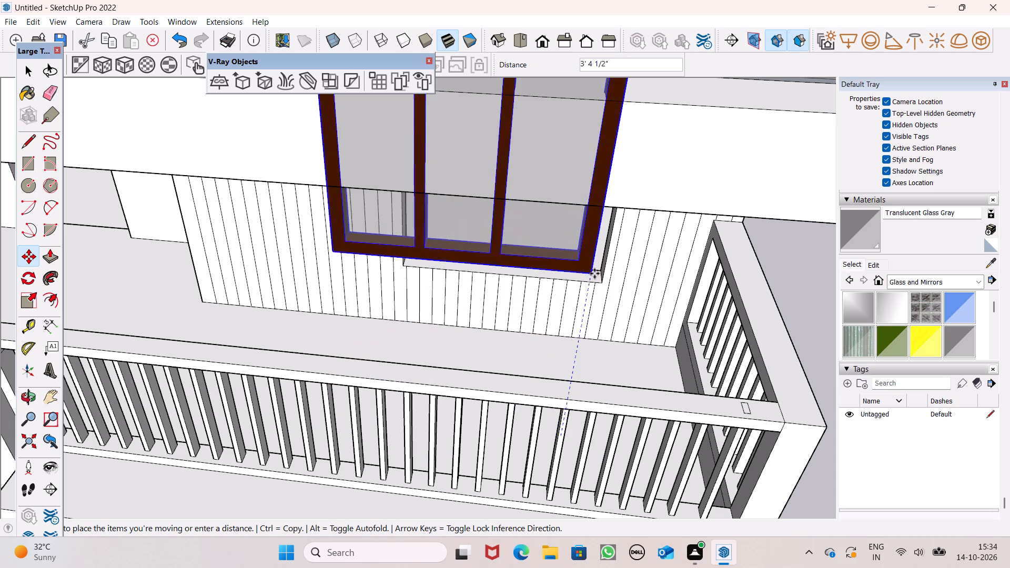
pyautogui.moveTo(594, 273); pyautogui.dragTo(605, 285)
# Stretch the three-bay window's width by about 1.62 along the red axis to span the slatted wall opening.
pyautogui.moveTo(600, 311); pyautogui.dragTo(603, 299, button='middle')
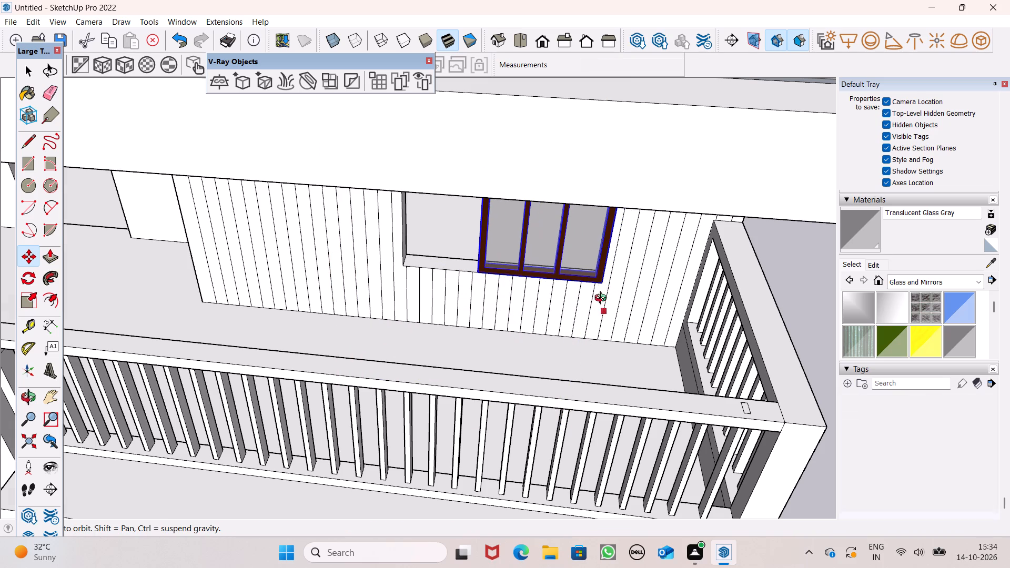
pyautogui.moveTo(603, 299); pyautogui.dragTo(800, 268, button='middle')
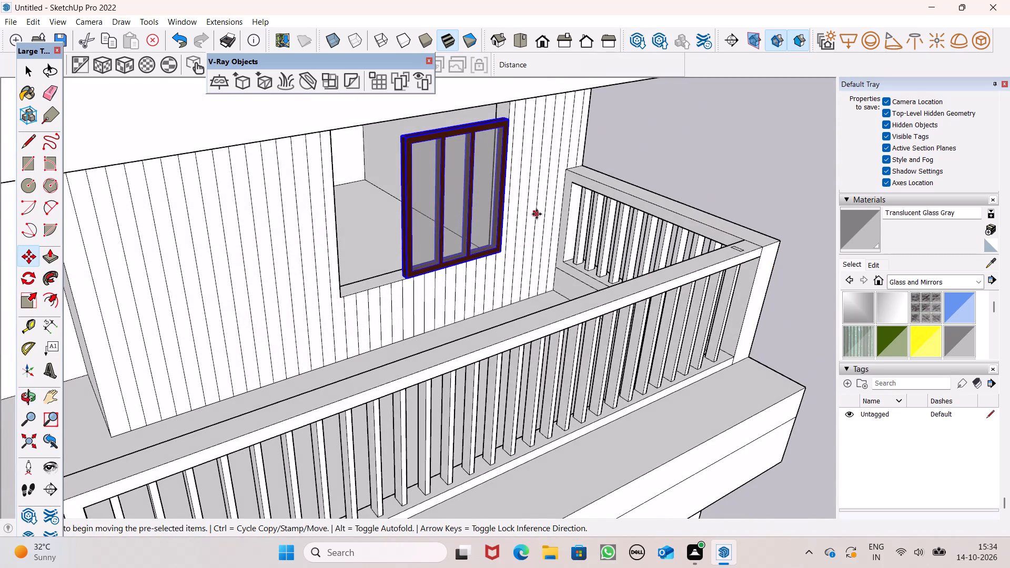
pyautogui.scroll(2, 537, 214)
pyautogui.moveTo(563, 257); pyautogui.dragTo(610, 207, button='middle')
pyautogui.scroll(-1, 576, 313)
pyautogui.scroll(1, 575, 320)
pyautogui.scroll(-2, 575, 328)
pyautogui.scroll(1, 574, 331)
pyautogui.scroll(-3, 570, 280)
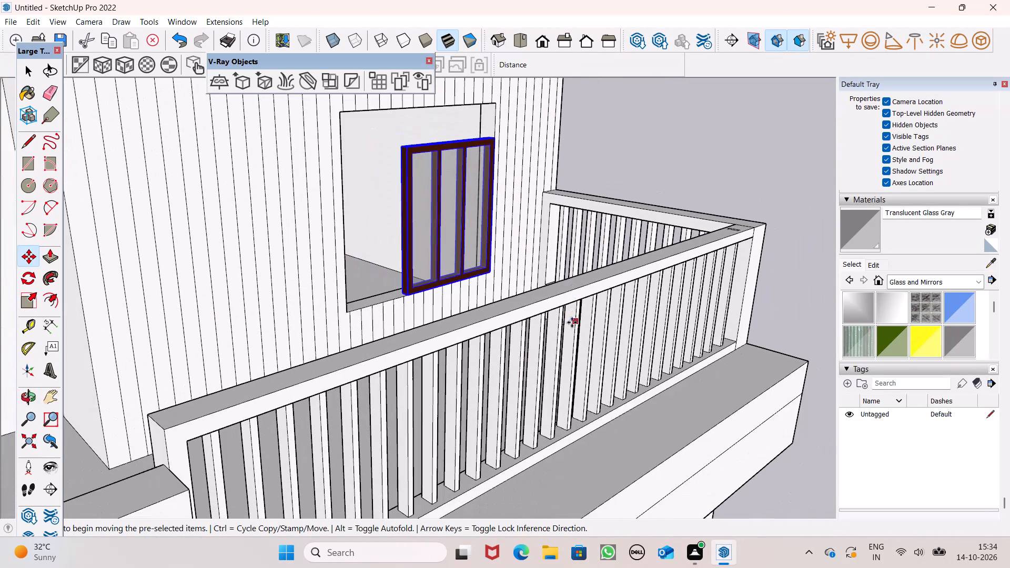
pyautogui.scroll(4, 427, 108)
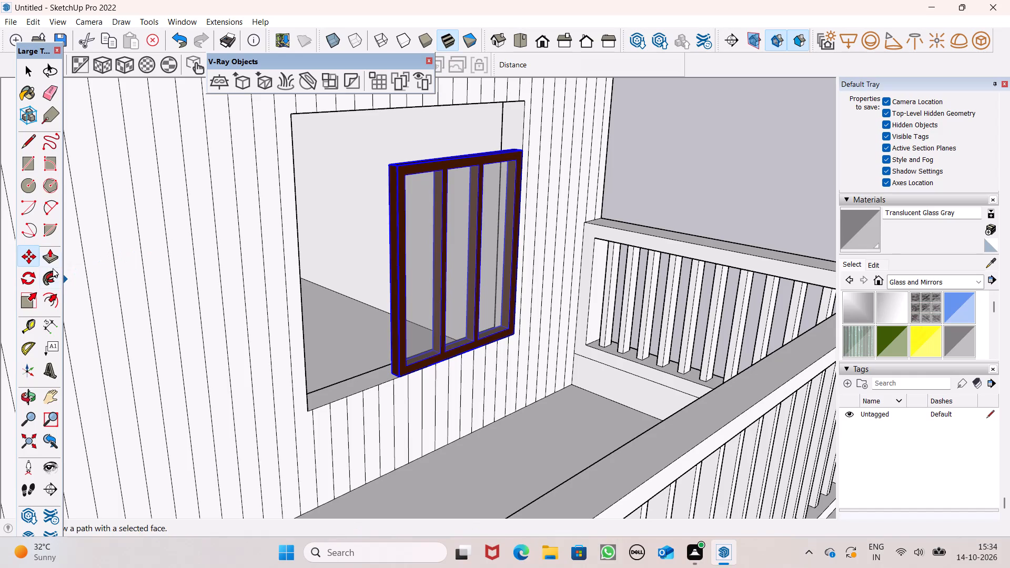
pyautogui.click(53, 261)
pyautogui.press('space')
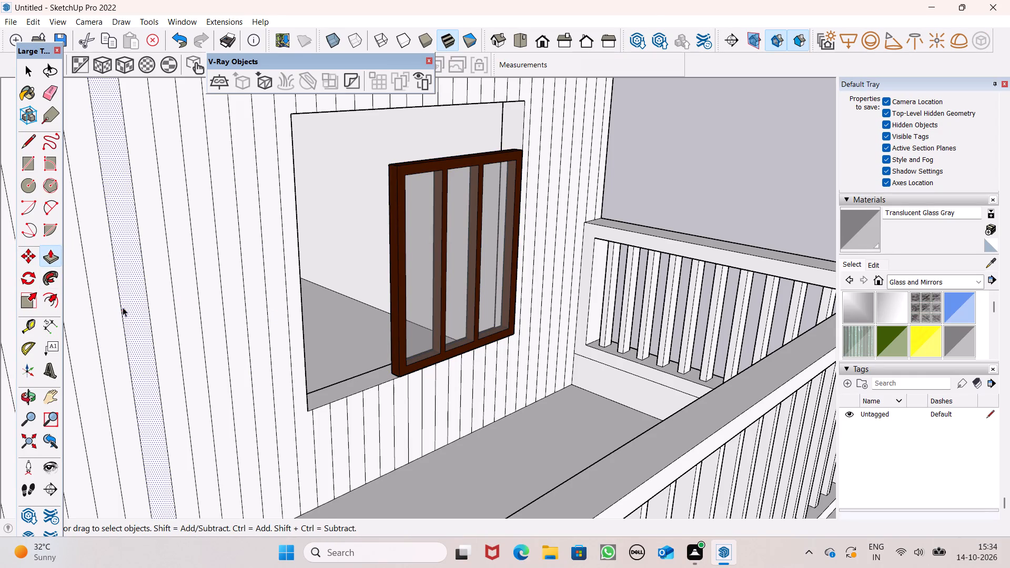
pyautogui.click(26, 304)
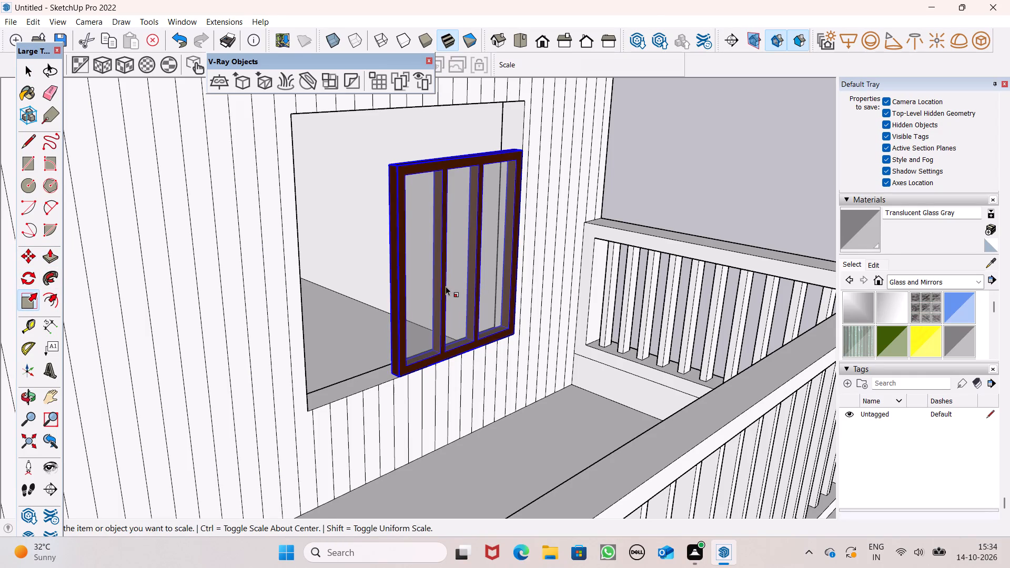
pyautogui.click(446, 286)
pyautogui.moveTo(390, 278); pyautogui.dragTo(338, 299)
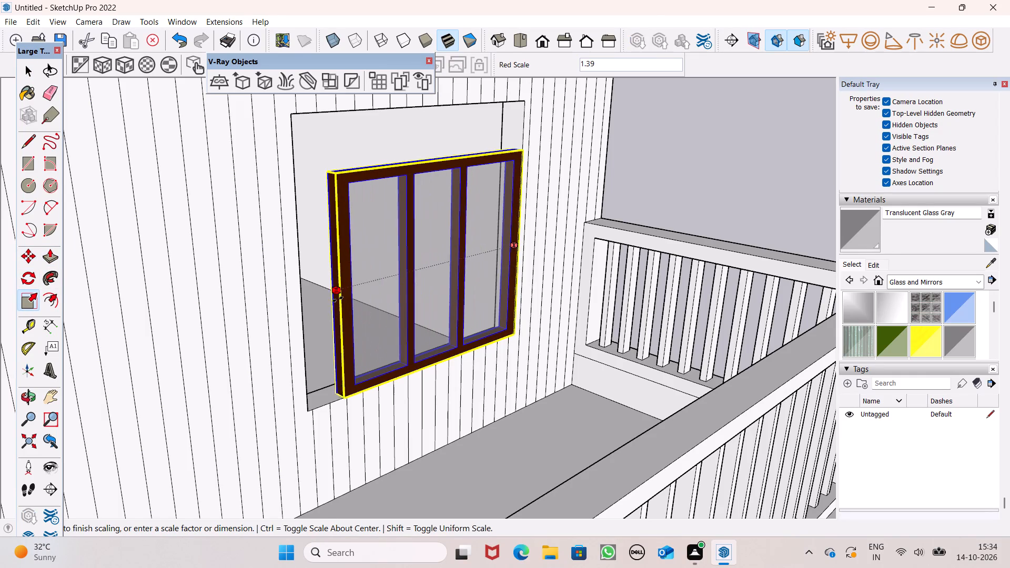
pyautogui.moveTo(338, 299); pyautogui.dragTo(298, 308)
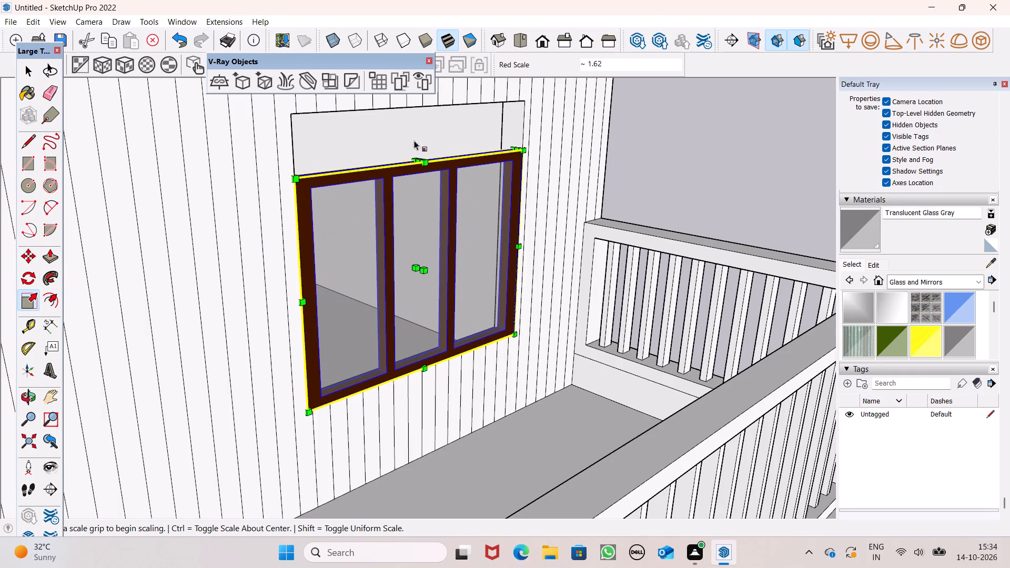
# Stretch the three-bay window's height by about 1.24 to reach the top of the slatted wall opening.
pyautogui.scroll(3, 412, 88)
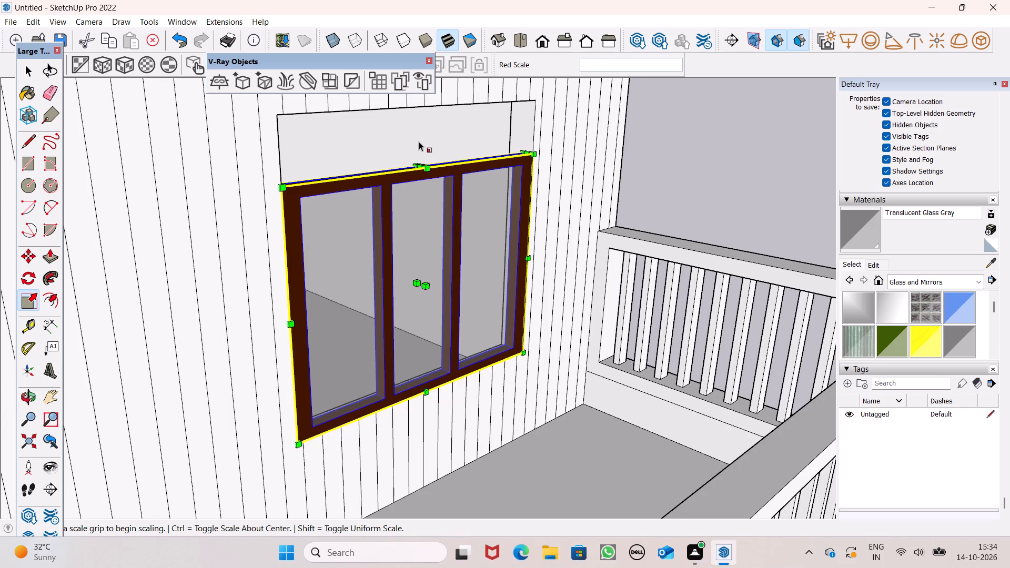
pyautogui.moveTo(423, 171); pyautogui.dragTo(419, 126)
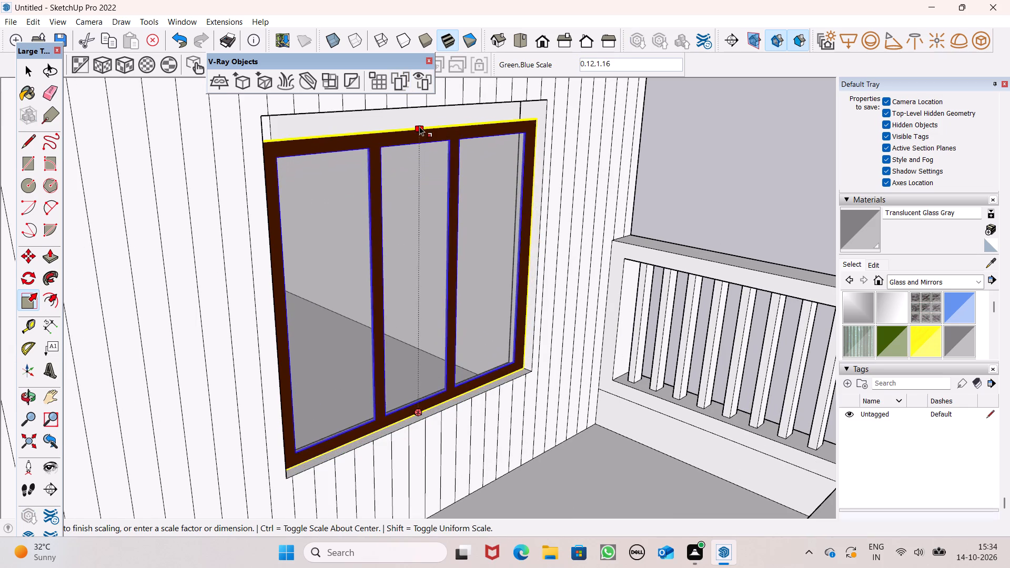
pyautogui.moveTo(419, 126); pyautogui.dragTo(424, 102)
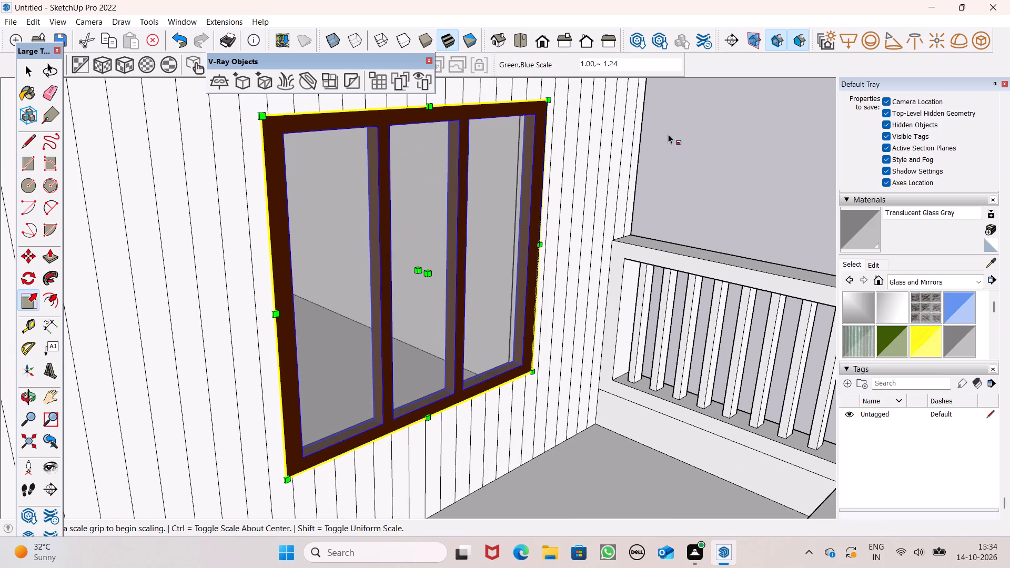
pyautogui.press('space')
pyautogui.click(686, 129)
# Examine how the three-bay window fits the slatted wall opening from several angles.
pyautogui.scroll(-2, 660, 196)
pyautogui.moveTo(637, 271); pyautogui.dragTo(567, 312, button='middle')
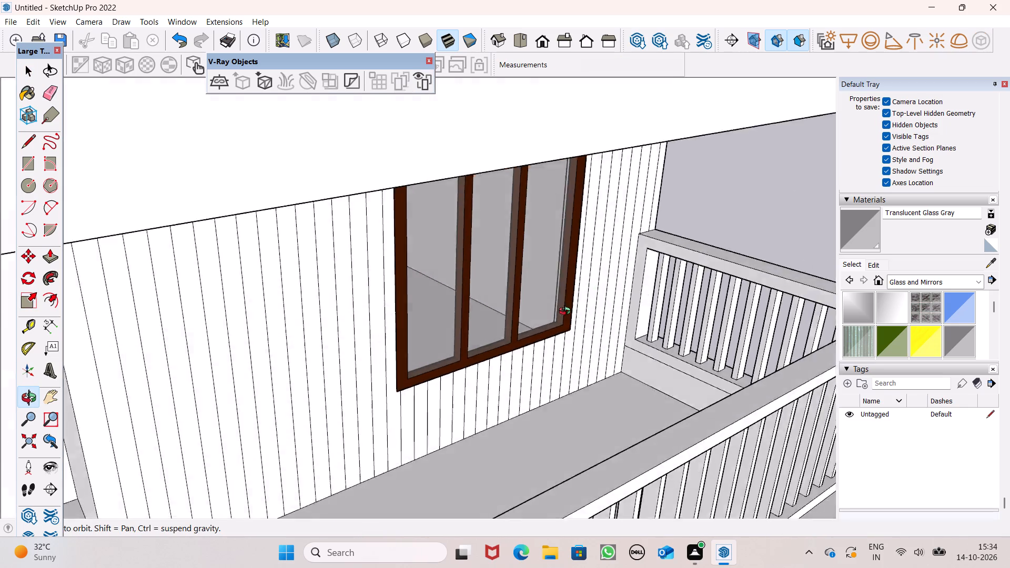
pyautogui.moveTo(567, 312); pyautogui.dragTo(488, 282, button='middle')
pyautogui.scroll(1, 545, 332)
pyautogui.scroll(-1, 545, 337)
pyautogui.scroll(1, 545, 338)
pyautogui.scroll(-1, 550, 348)
pyautogui.scroll(9, 550, 348)
pyautogui.scroll(-11, 614, 263)
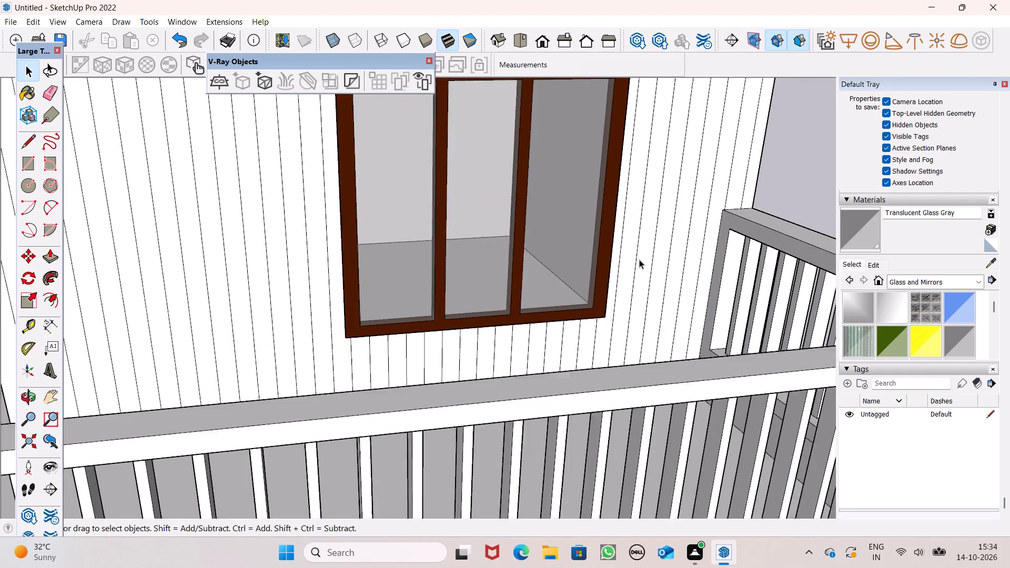
# Examine the whole facade, including the fitted three-bay window and the open window openings on the upper floors.
pyautogui.scroll(-3, 639, 259)
pyautogui.scroll(1, 643, 291)
pyautogui.scroll(-4, 643, 291)
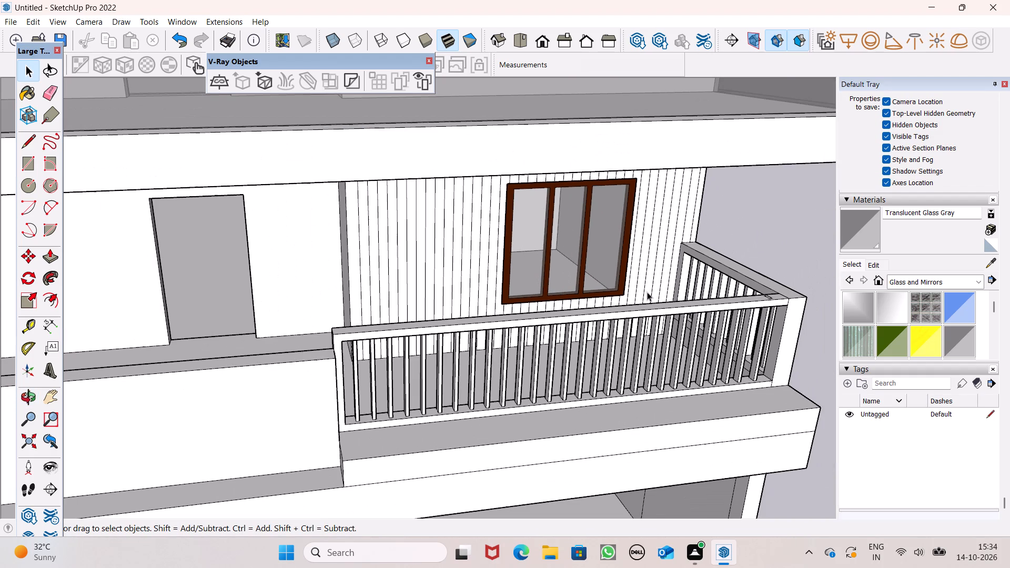
pyautogui.scroll(-1, 678, 272)
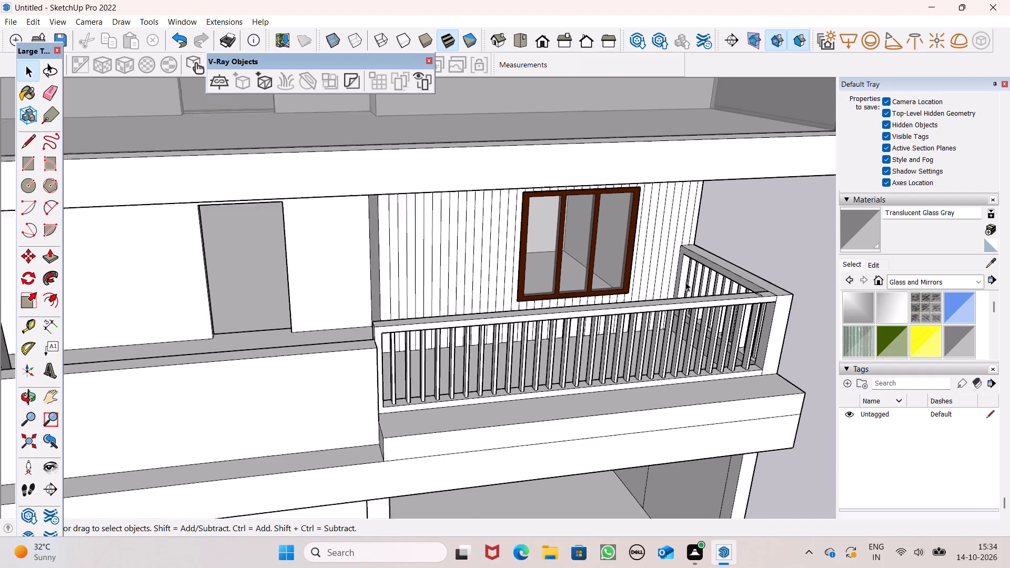
pyautogui.scroll(-3, 685, 282)
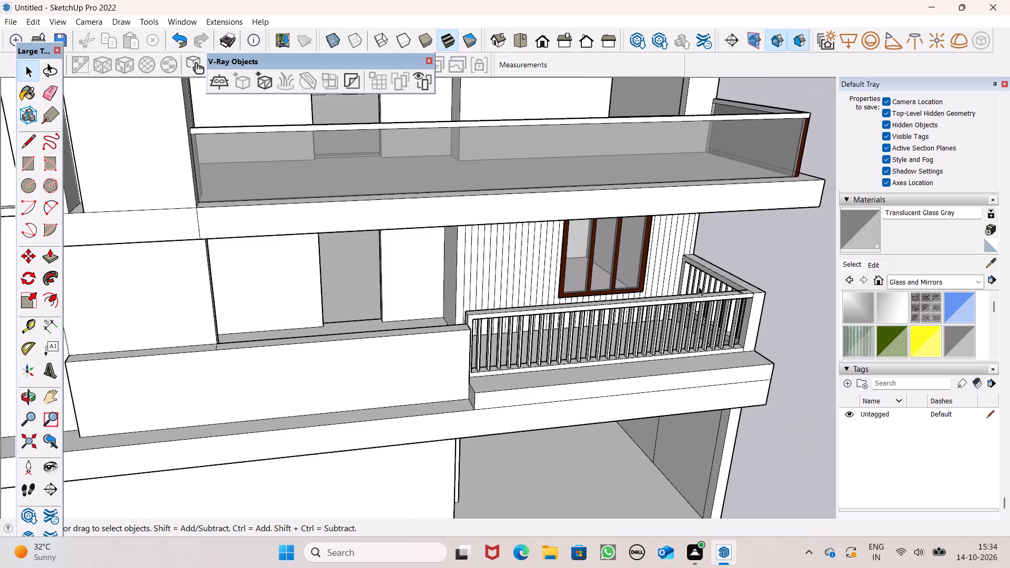
pyautogui.scroll(-2, 699, 287)
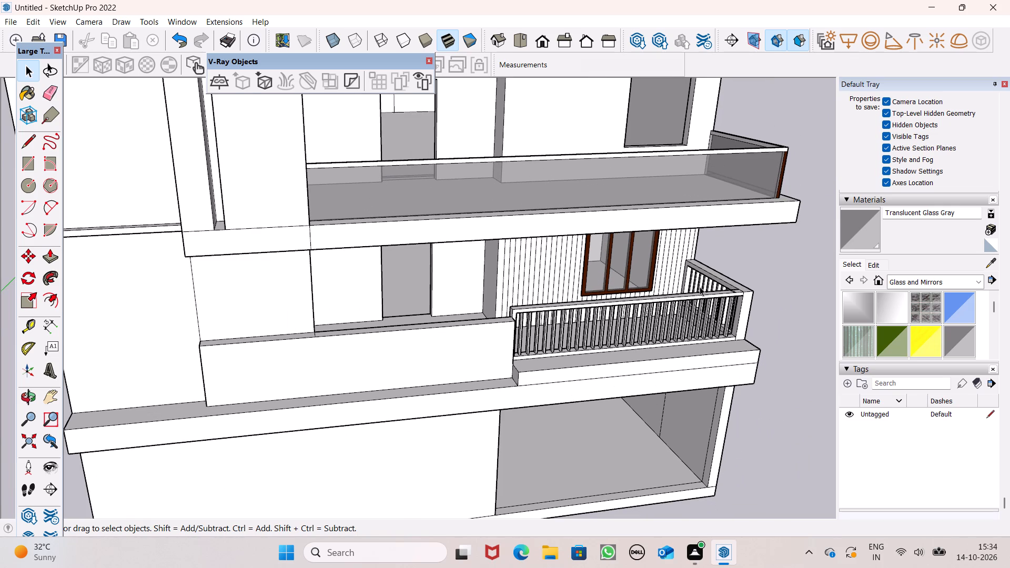
pyautogui.scroll(-2, 700, 287)
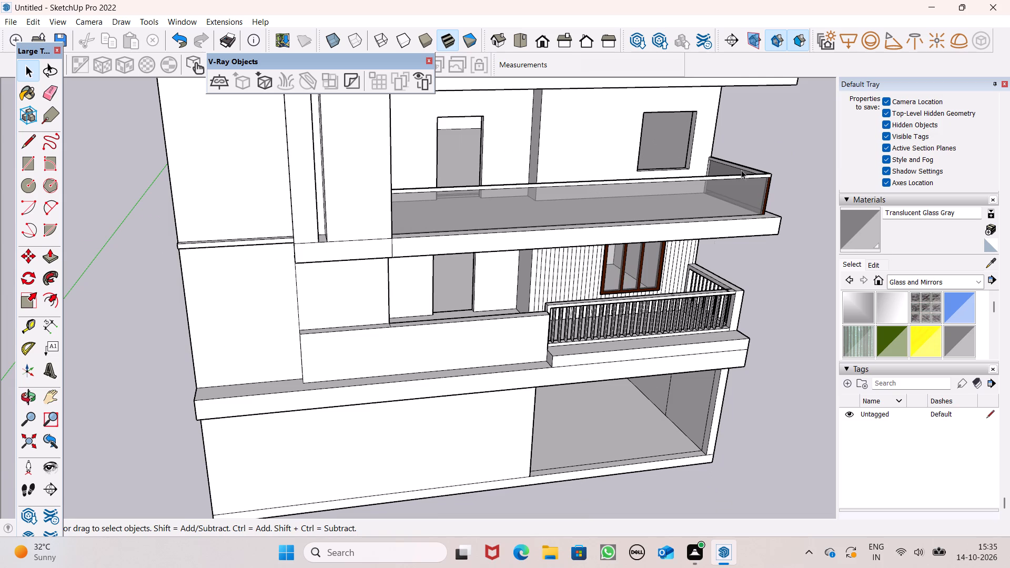
pyautogui.scroll(-8, 630, 317)
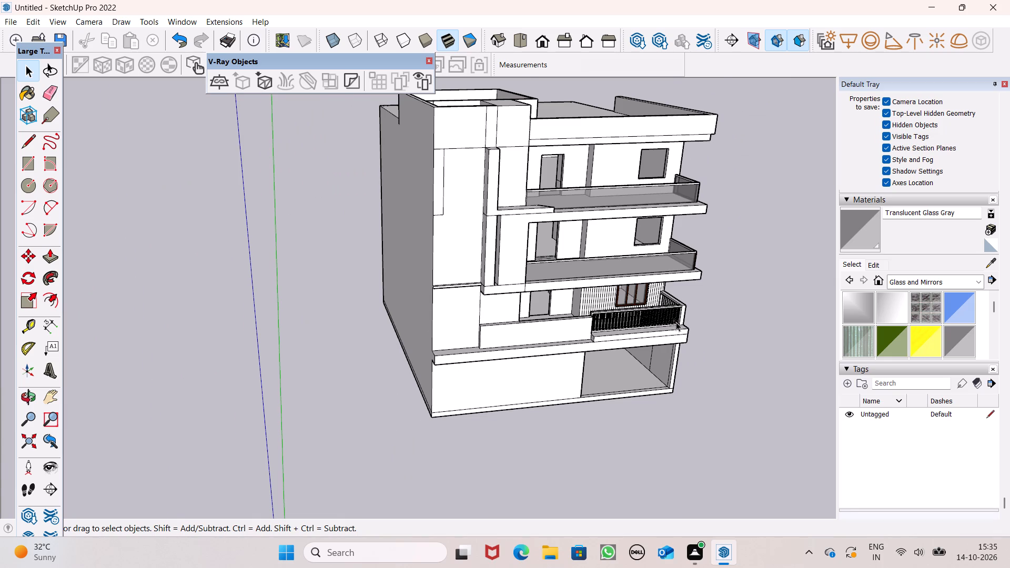
pyautogui.scroll(3, 676, 322)
pyautogui.scroll(-2, 565, 342)
pyautogui.moveTo(607, 331); pyautogui.dragTo(426, 334, button='middle')
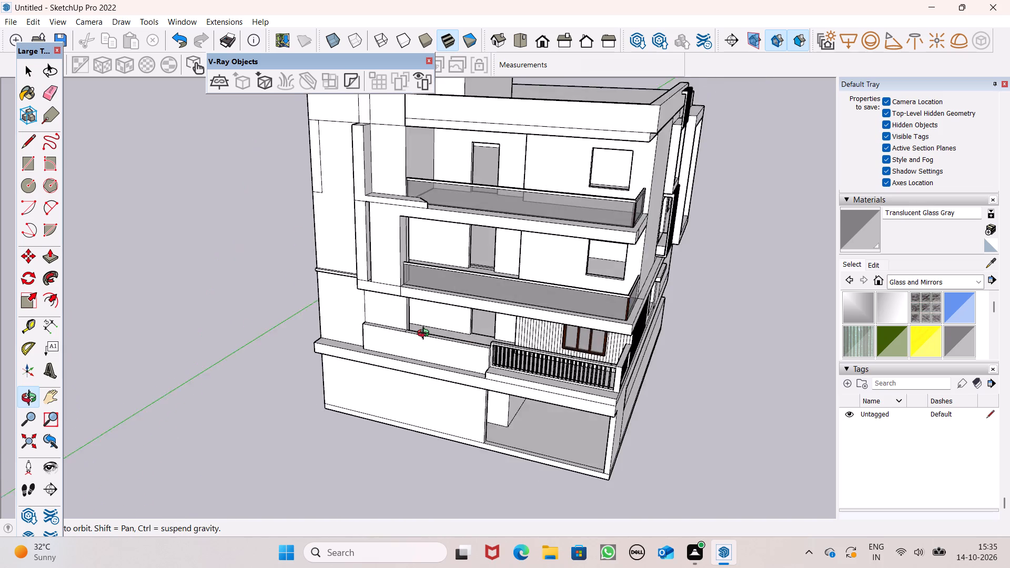
pyautogui.moveTo(426, 334); pyautogui.dragTo(268, 320, button='middle')
pyautogui.scroll(-2, 696, 161)
pyautogui.moveTo(642, 269); pyautogui.dragTo(827, 248, button='middle')
# Copy the three-bay window from the slatted wall about 14' 10" up to the glass-railed balcony on the floor above.
pyautogui.scroll(6, 524, 285)
pyautogui.scroll(-1, 508, 303)
pyautogui.scroll(2, 508, 303)
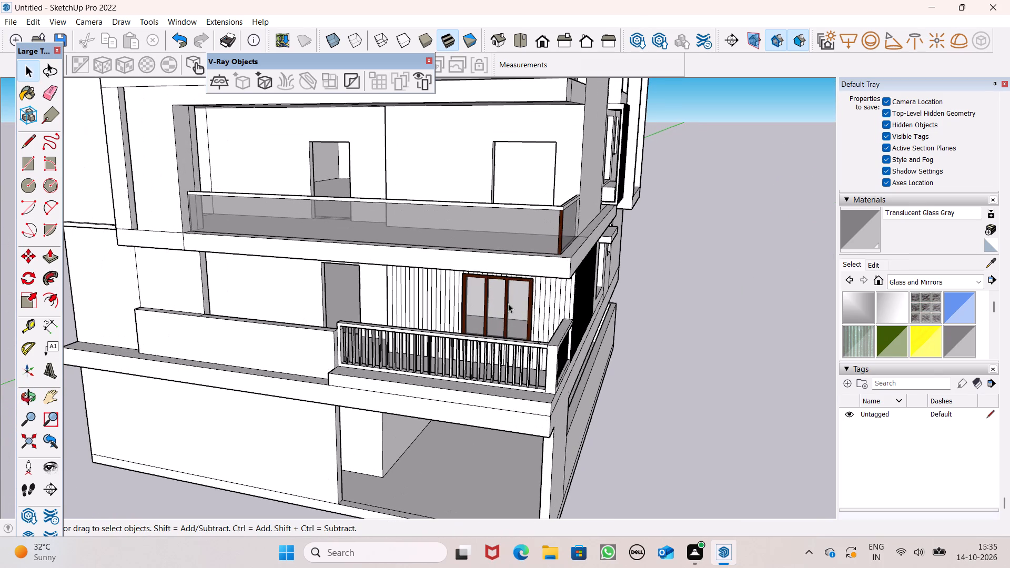
pyautogui.click(509, 303)
pyautogui.scroll(4, 520, 282)
pyautogui.press('m')
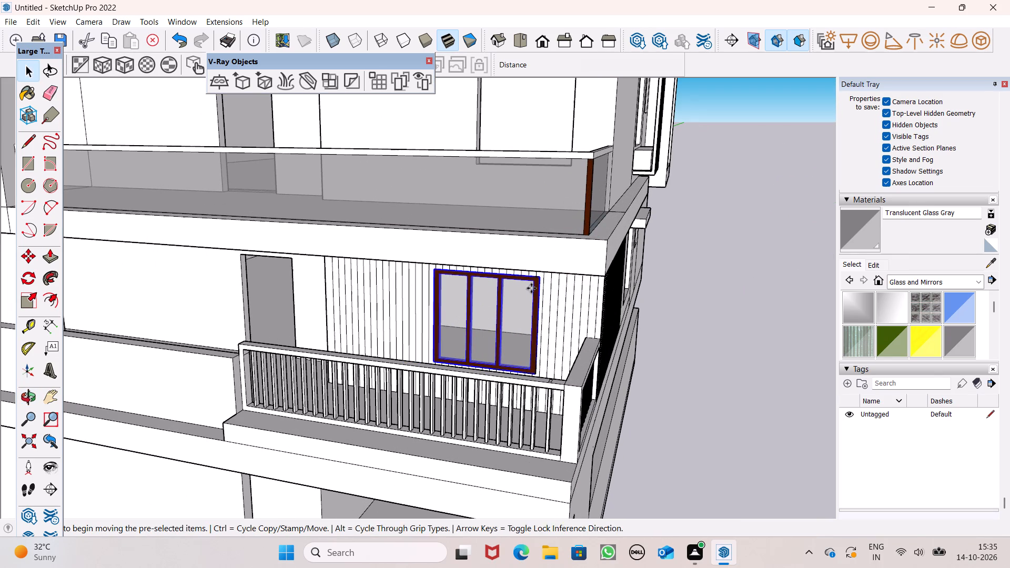
pyautogui.press('Return')
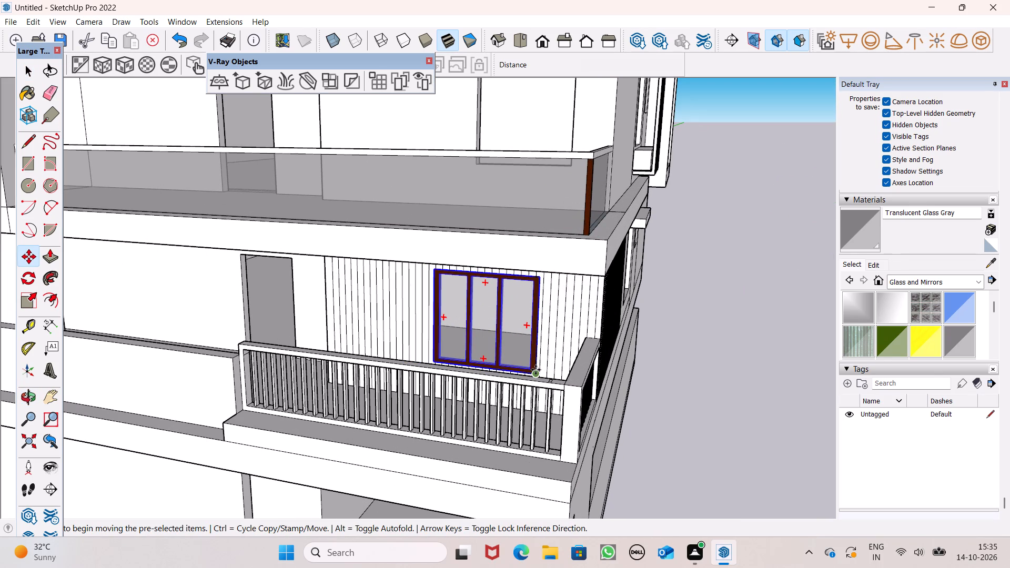
pyautogui.moveTo(536, 370); pyautogui.dragTo(570, 158)
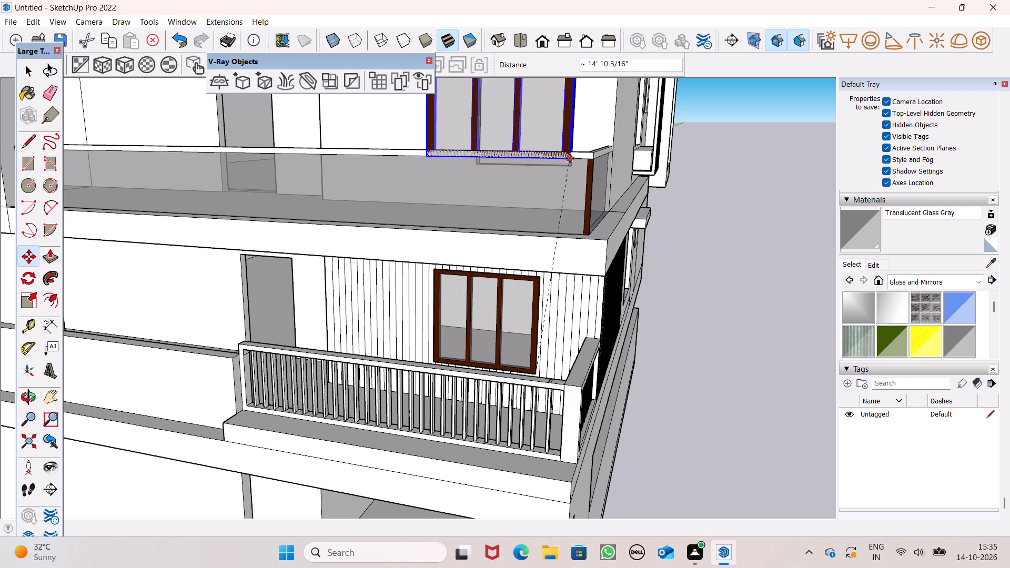
pyautogui.click(570, 158)
pyautogui.middleClick(602, 234)
pyautogui.scroll(1, 602, 234)
pyautogui.click(583, 166)
# Move the copied window back from the glass railing to stand in front of that floor's wall opening.
pyautogui.scroll(1, 637, 245)
pyautogui.moveTo(650, 275); pyautogui.dragTo(736, 387, button='middle')
pyautogui.scroll(-4, 743, 353)
pyautogui.scroll(6, 726, 288)
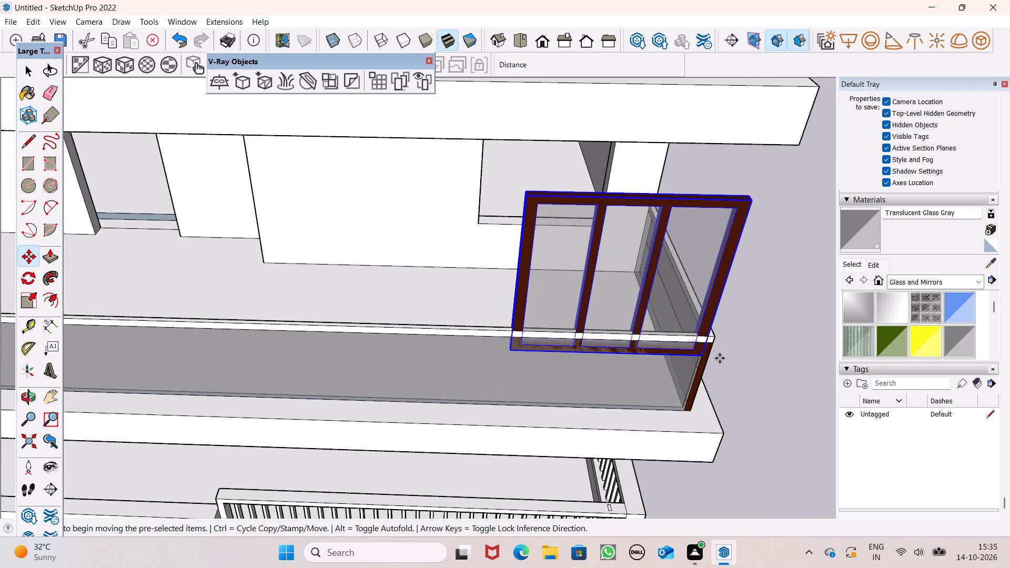
pyautogui.moveTo(696, 359); pyautogui.dragTo(623, 317)
pyautogui.press('space')
pyautogui.click(731, 279)
# Select the copied three-bay window on the glass-railed balcony for fitting into the wall opening behind it.
pyautogui.click(589, 232)
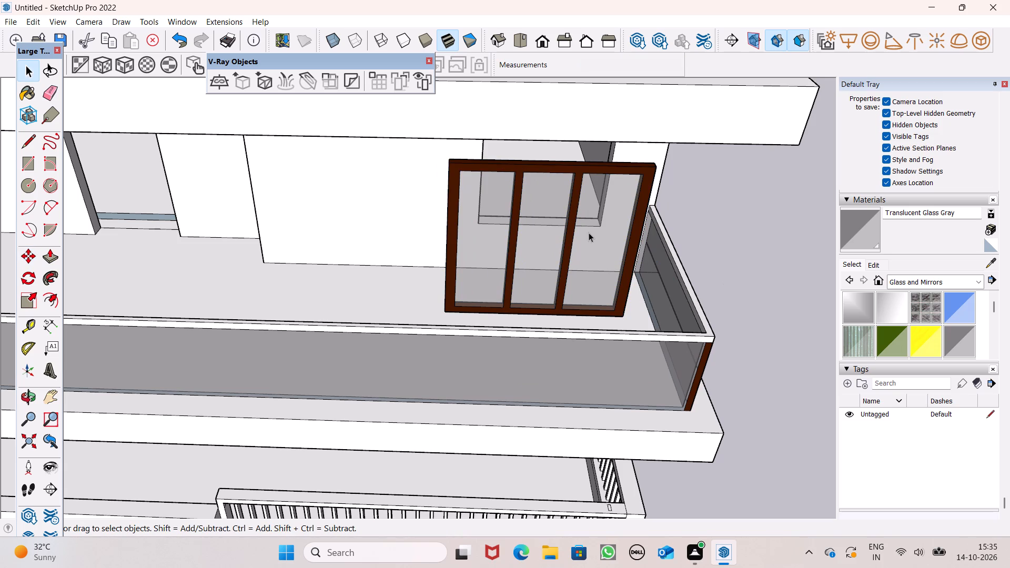
pyautogui.moveTo(635, 222); pyautogui.dragTo(624, 168, button='middle')
pyautogui.moveTo(668, 245); pyautogui.dragTo(676, 267, button='middle')
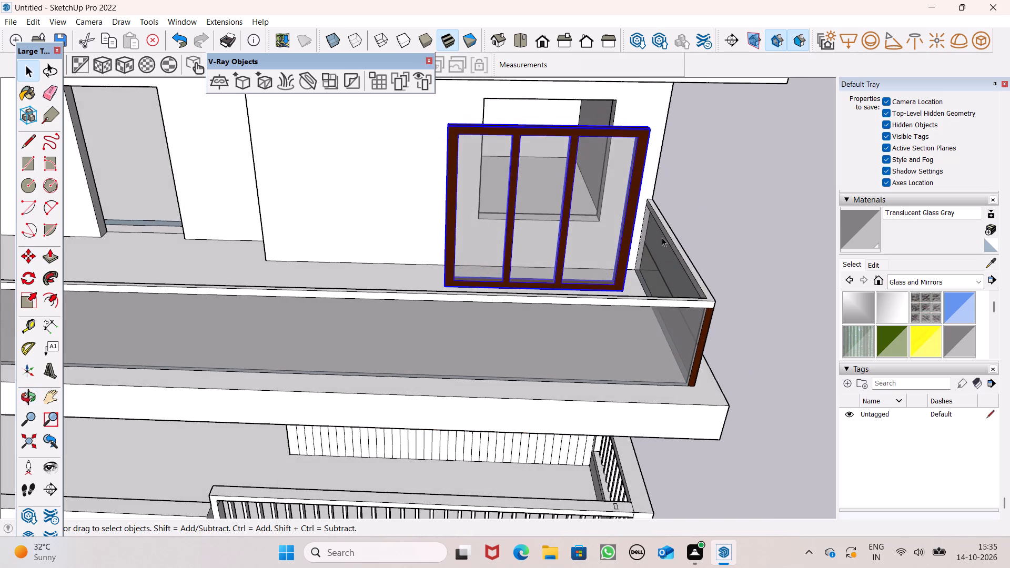
pyautogui.scroll(-5, 663, 273)
pyautogui.scroll(6, 627, 175)
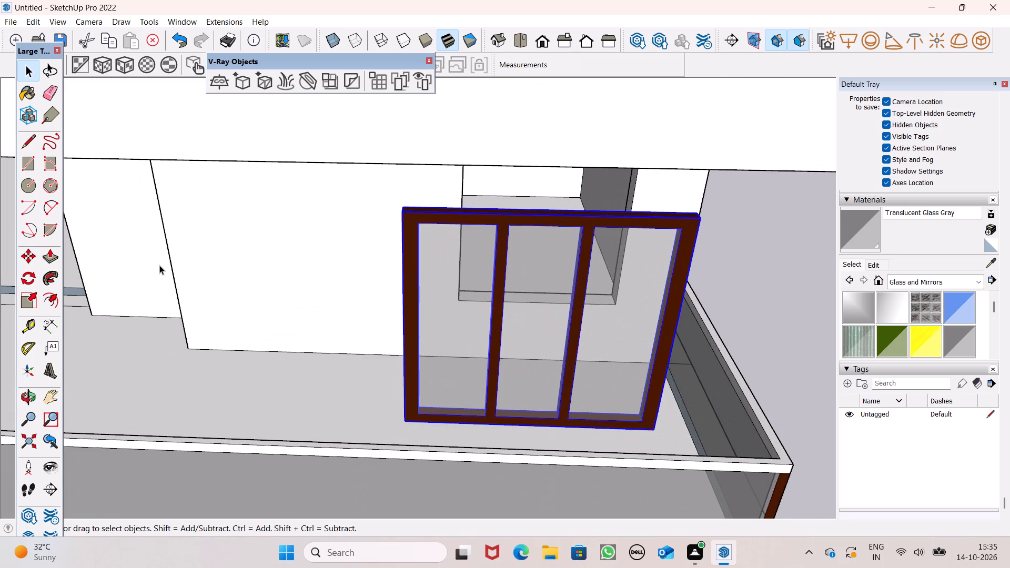
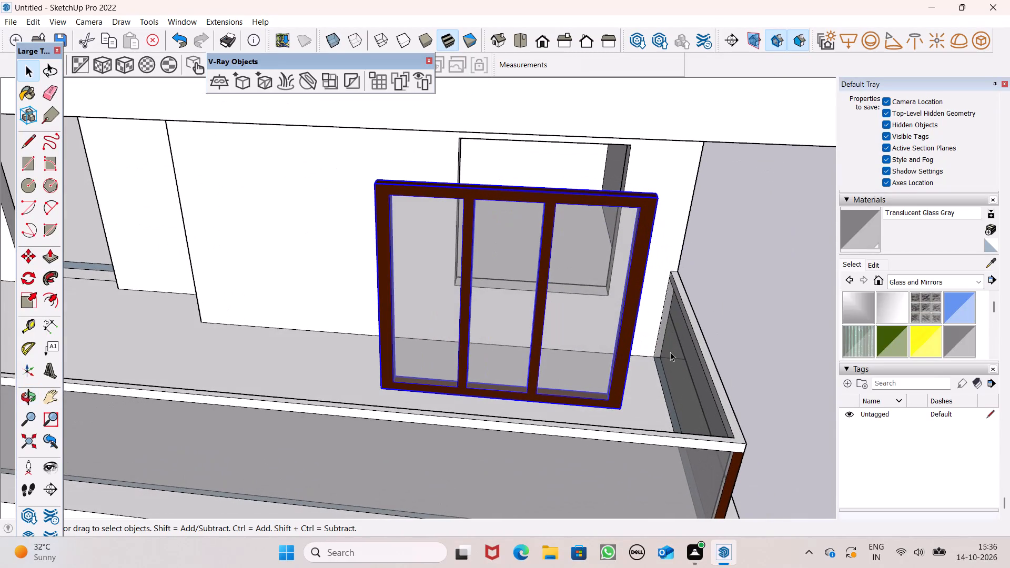
# Scale the copied three-bay window down uniformly to suit the smaller wall opening on the glass-railed balcony.
pyautogui.click(23, 298)
pyautogui.moveTo(376, 186); pyautogui.dragTo(394, 211)
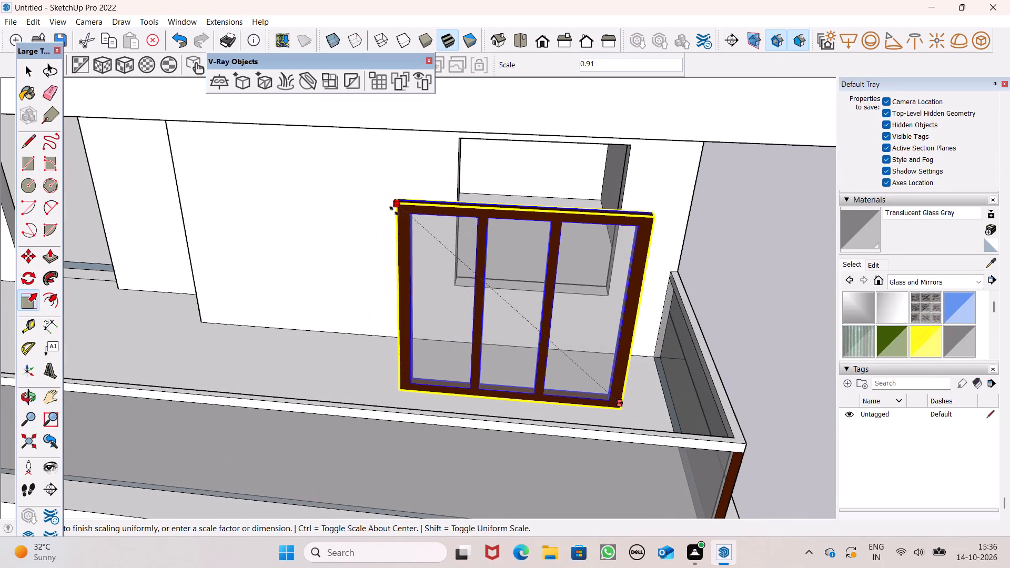
pyautogui.moveTo(394, 211); pyautogui.dragTo(450, 269)
pyautogui.press('space')
pyautogui.click(734, 260)
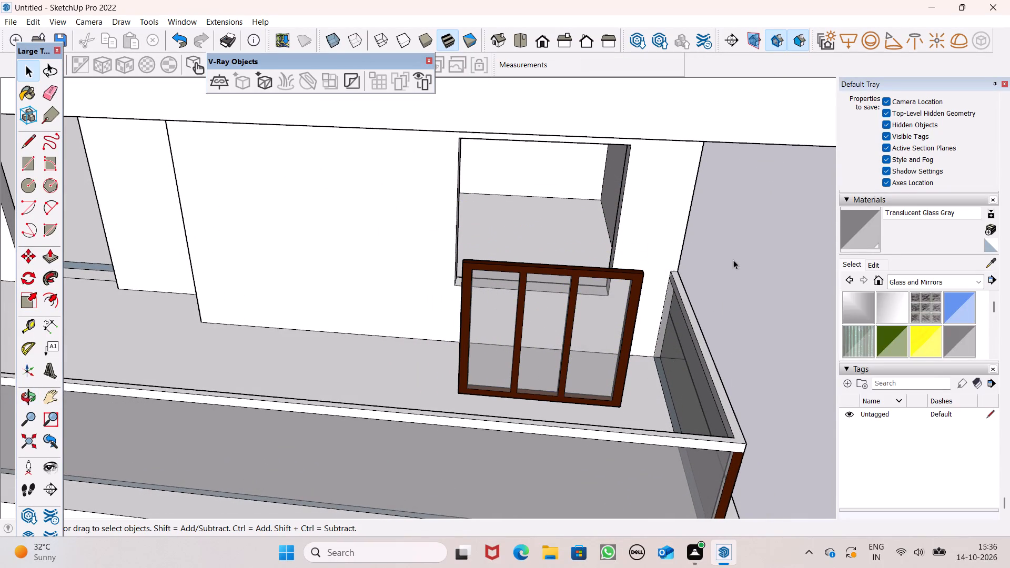
# Move the scaled-down window up and back by its bottom corner into the matching lower corner of the wall opening.
pyautogui.click(588, 330)
pyautogui.scroll(2, 594, 328)
pyautogui.press('m')
pyautogui.press('Return')
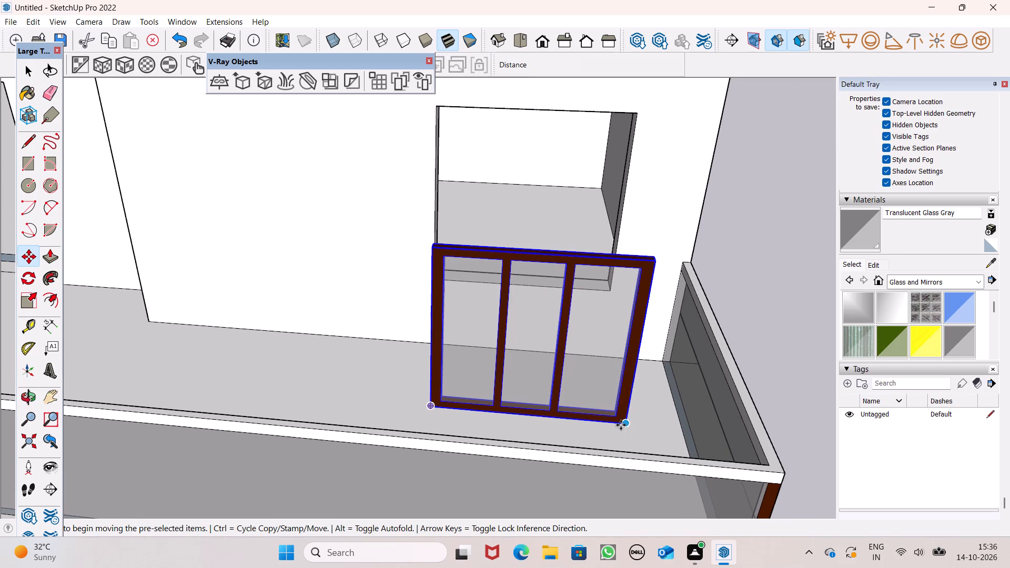
pyautogui.moveTo(622, 424); pyautogui.dragTo(611, 291)
# Stretch the window's width along the red axis by about 1.23 to reach the opening's far side edge.
pyautogui.moveTo(553, 325); pyautogui.dragTo(602, 304, button='middle')
pyautogui.scroll(1, 602, 304)
pyautogui.scroll(-6, 602, 356)
pyautogui.scroll(2, 568, 164)
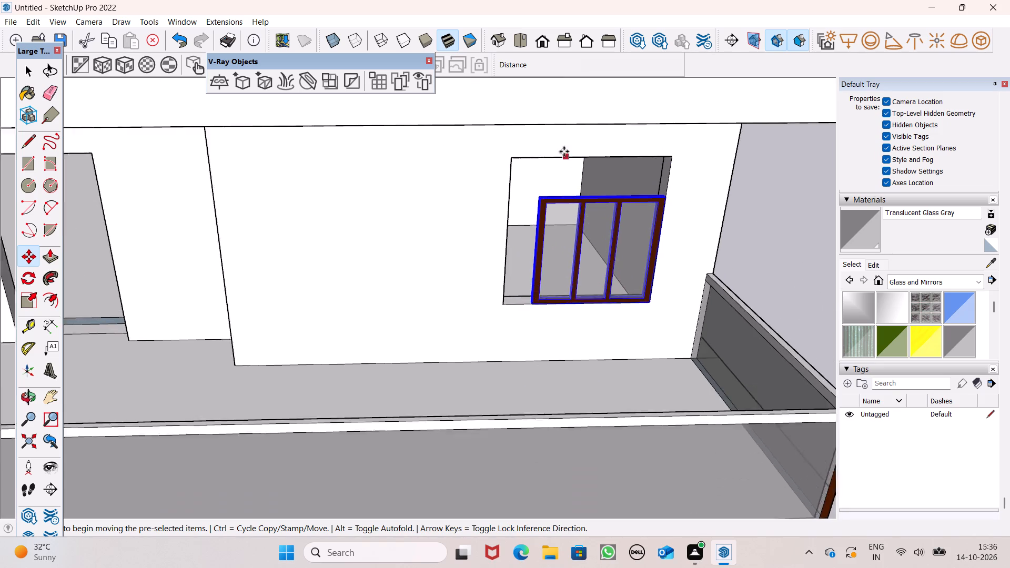
pyautogui.scroll(4, 564, 151)
pyautogui.moveTo(581, 297); pyautogui.dragTo(610, 279, button='middle')
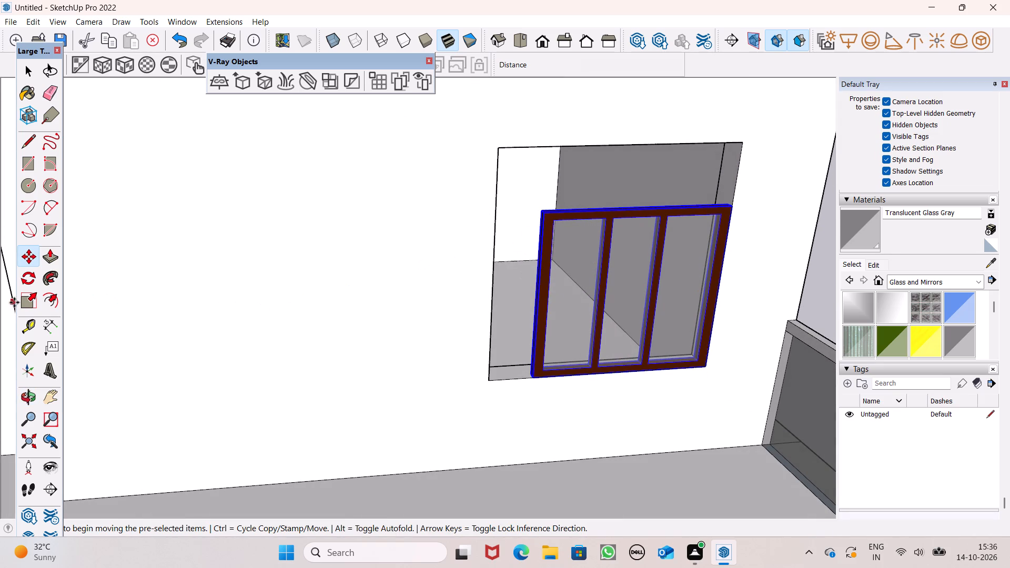
pyautogui.click(35, 304)
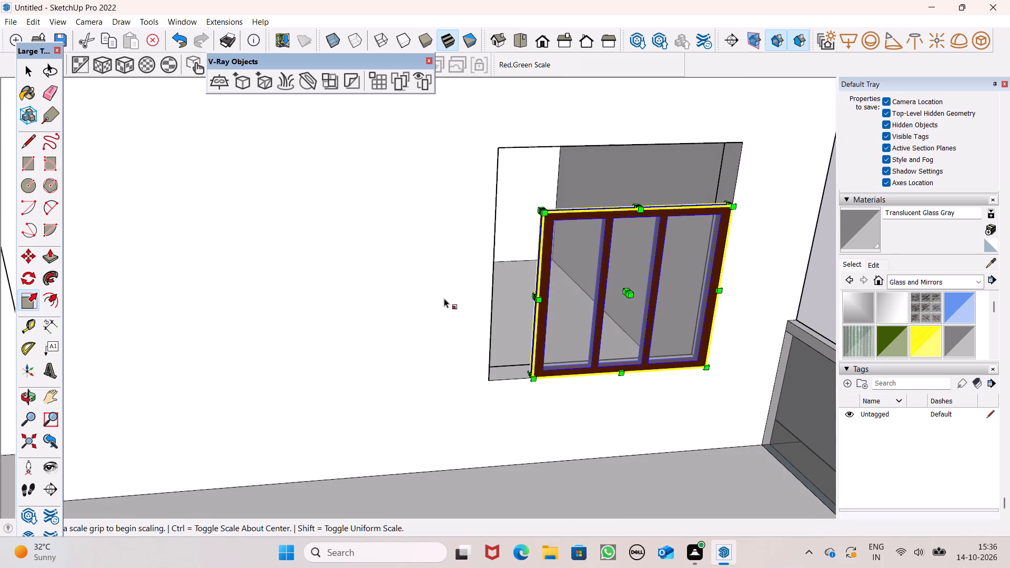
pyautogui.scroll(1, 502, 329)
pyautogui.moveTo(503, 331); pyautogui.dragTo(557, 332, button='middle')
pyautogui.scroll(6, 664, 302)
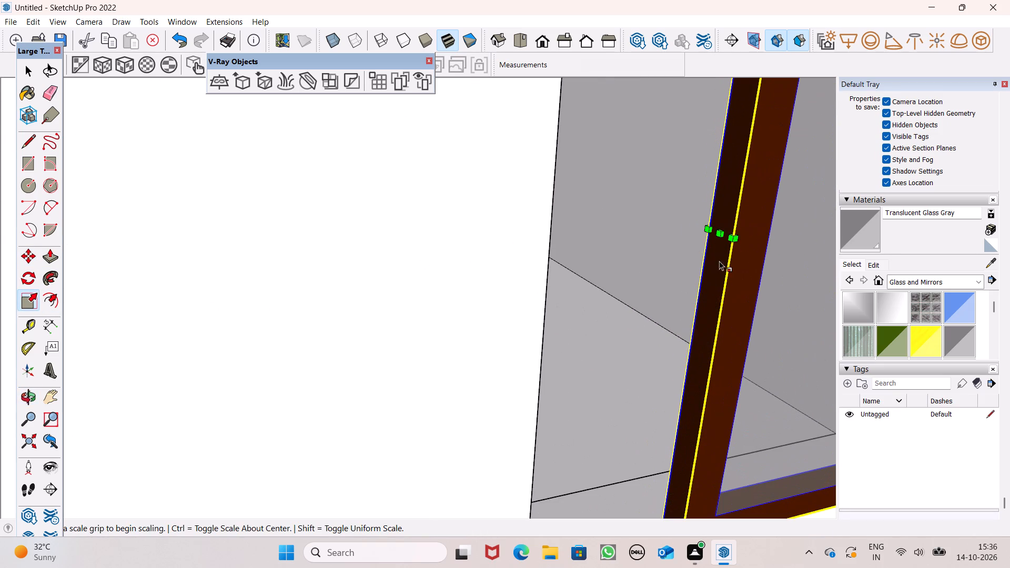
pyautogui.moveTo(719, 237); pyautogui.dragTo(543, 279)
pyautogui.hotkey('ctrl', 'z')
pyautogui.moveTo(722, 236); pyautogui.dragTo(534, 291)
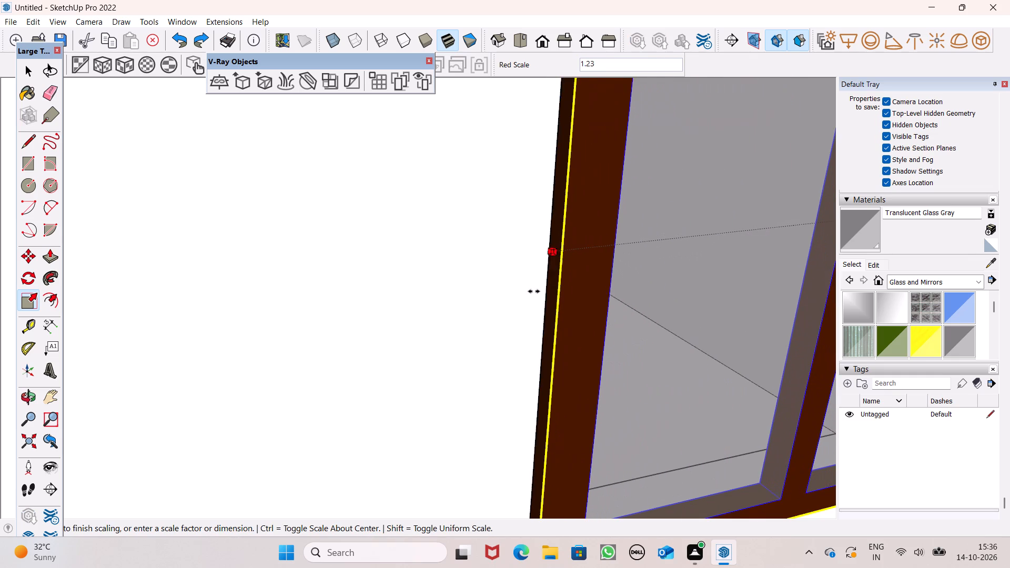
pyautogui.moveTo(534, 291); pyautogui.dragTo(532, 290)
# Examine the widened window in its opening from the front, from above and close up, alongside the slatted-wall window.
pyautogui.scroll(-5, 622, 255)
pyautogui.scroll(-6, 628, 301)
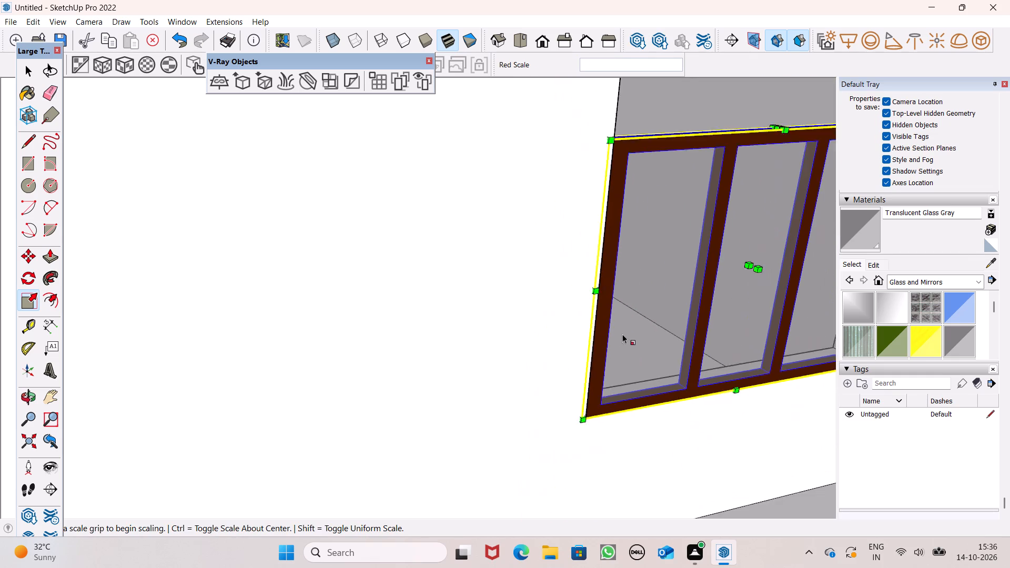
pyautogui.scroll(-2, 622, 334)
pyautogui.scroll(1, 622, 357)
pyautogui.scroll(-3, 622, 359)
pyautogui.moveTo(611, 373); pyautogui.dragTo(551, 404, button='middle')
pyautogui.scroll(1, 579, 316)
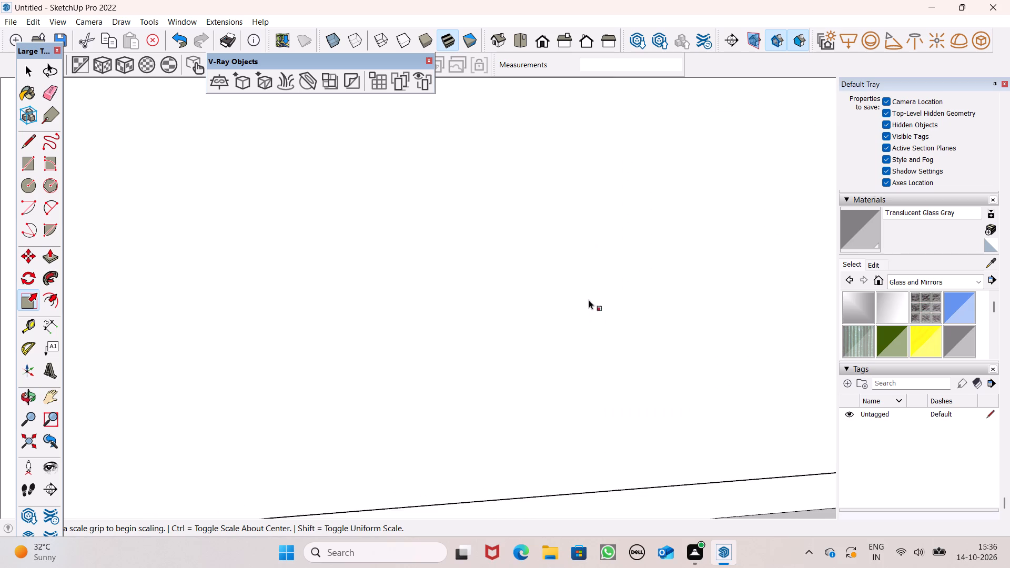
pyautogui.scroll(-2, 630, 259)
pyautogui.click(547, 43)
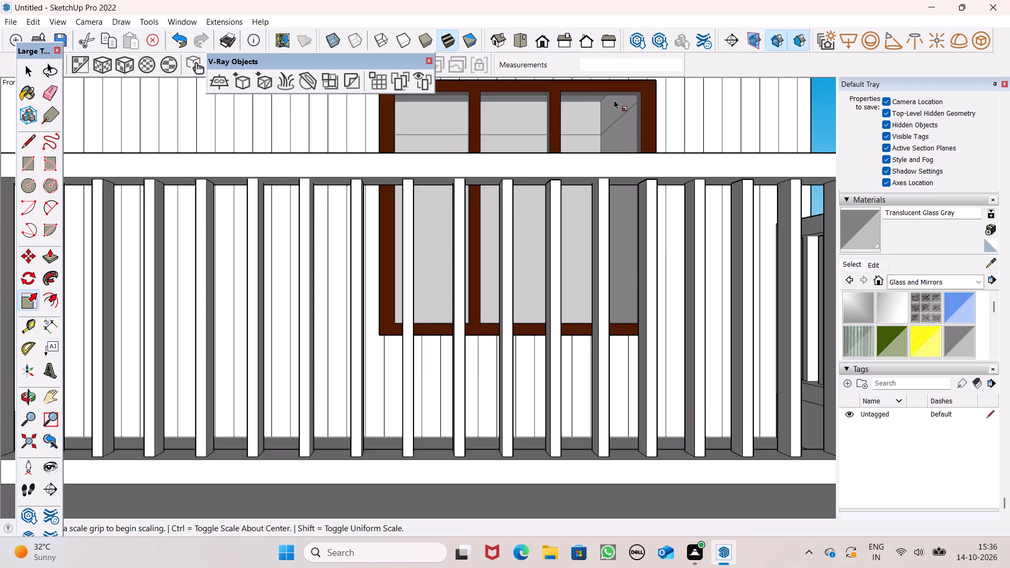
pyautogui.scroll(-6, 557, 161)
pyautogui.scroll(-6, 531, 197)
pyautogui.scroll(-1, 568, 233)
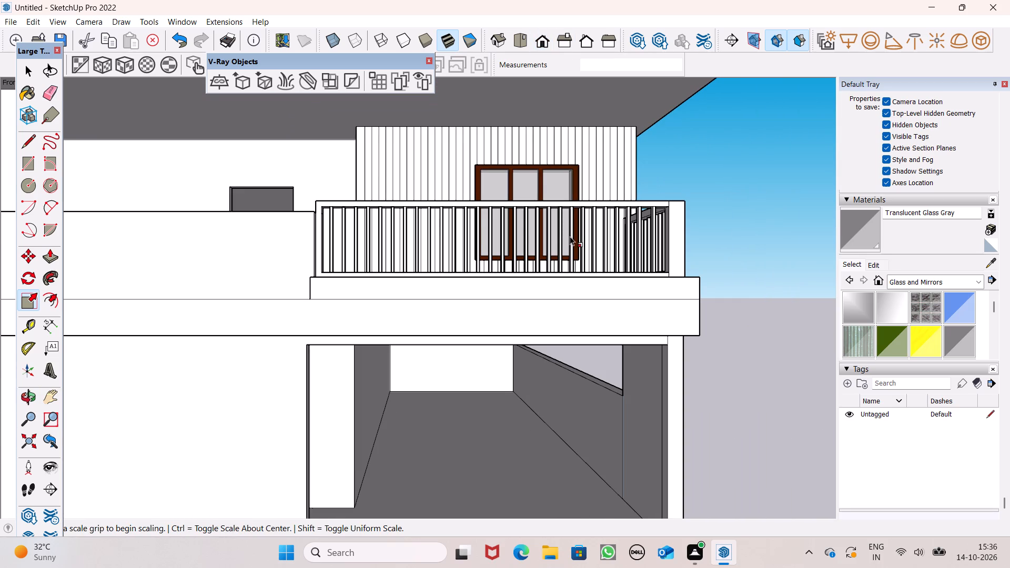
pyautogui.moveTo(570, 236); pyautogui.dragTo(577, 384, button='middle')
pyautogui.scroll(-9, 553, 231)
pyautogui.scroll(-4, 514, 289)
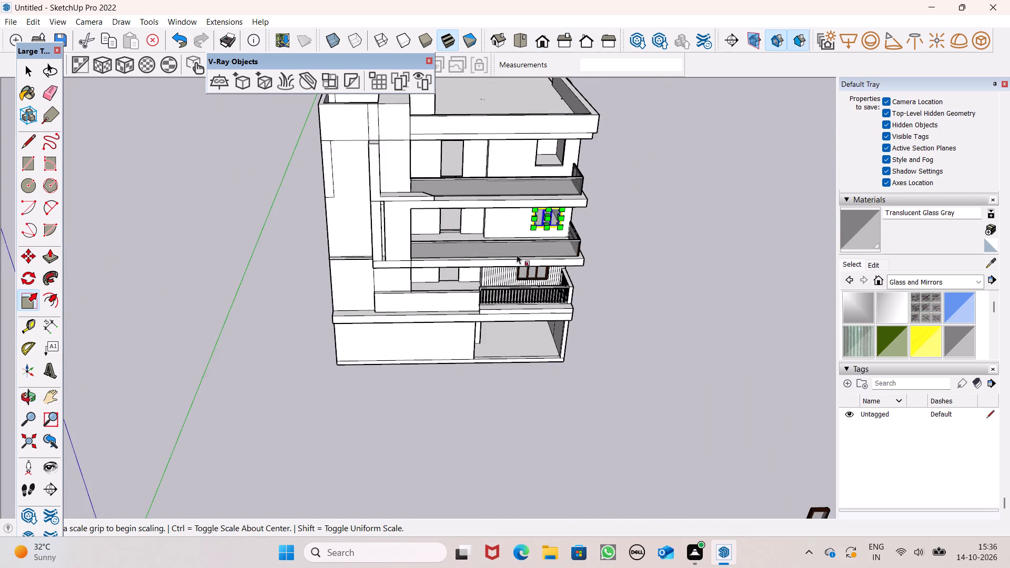
pyautogui.scroll(4, 518, 249)
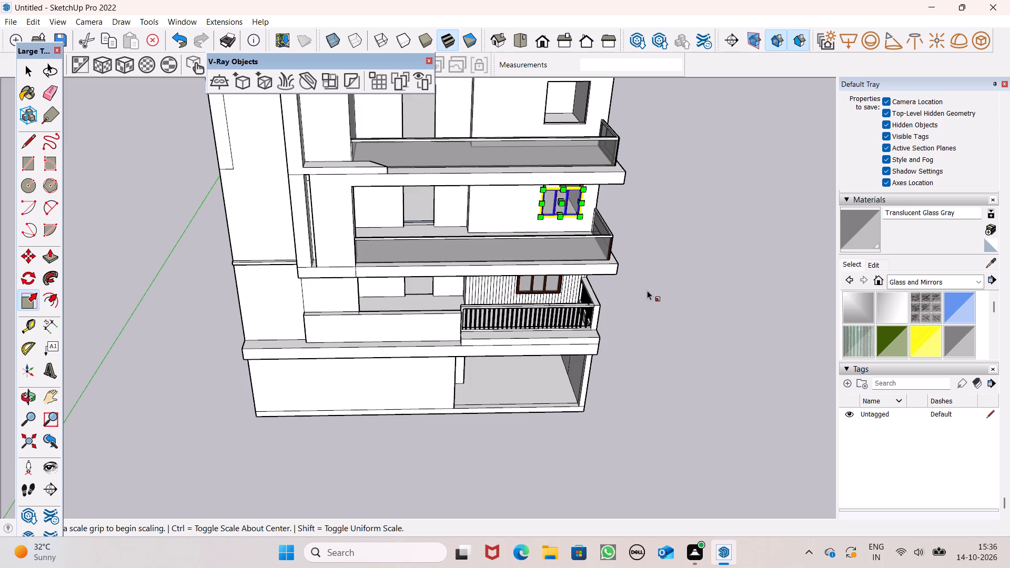
pyautogui.scroll(5, 651, 301)
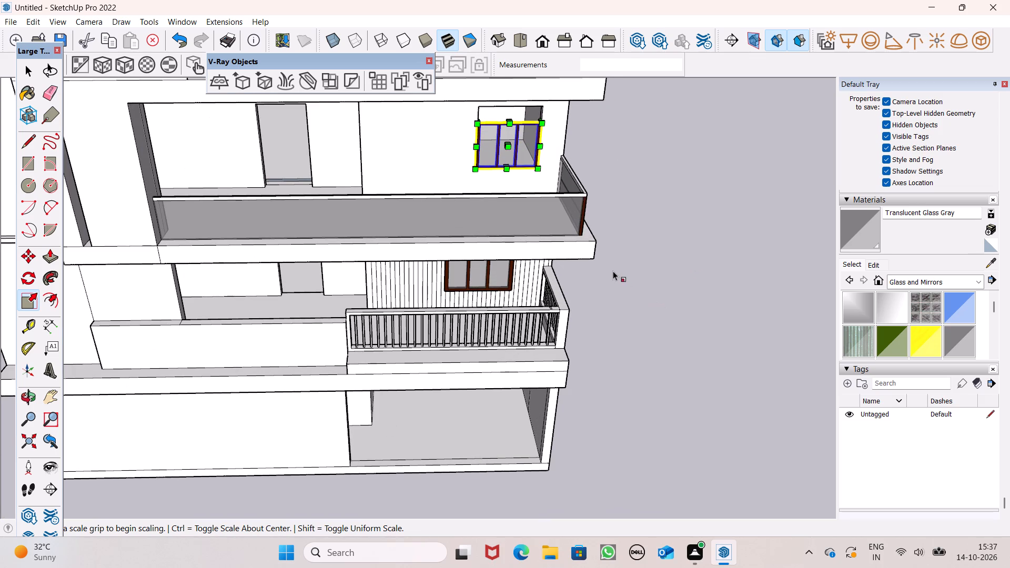
pyautogui.scroll(1, 588, 182)
pyautogui.scroll(-6, 605, 248)
pyautogui.scroll(7, 562, 167)
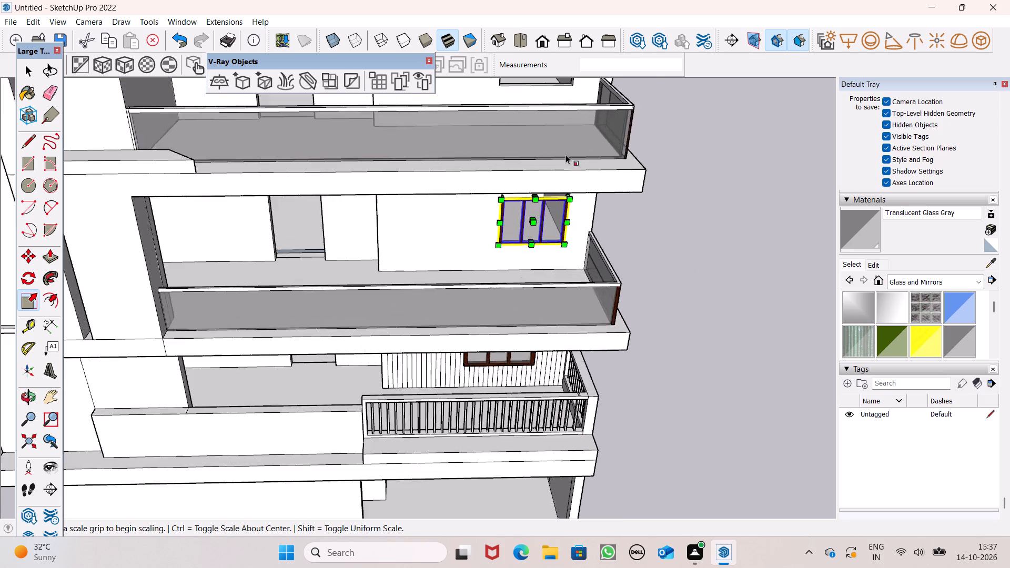
pyautogui.scroll(4, 571, 181)
pyautogui.scroll(-1, 571, 184)
pyautogui.scroll(1, 579, 215)
pyautogui.moveTo(579, 215); pyautogui.dragTo(635, 158, button='middle')
pyautogui.scroll(1, 635, 158)
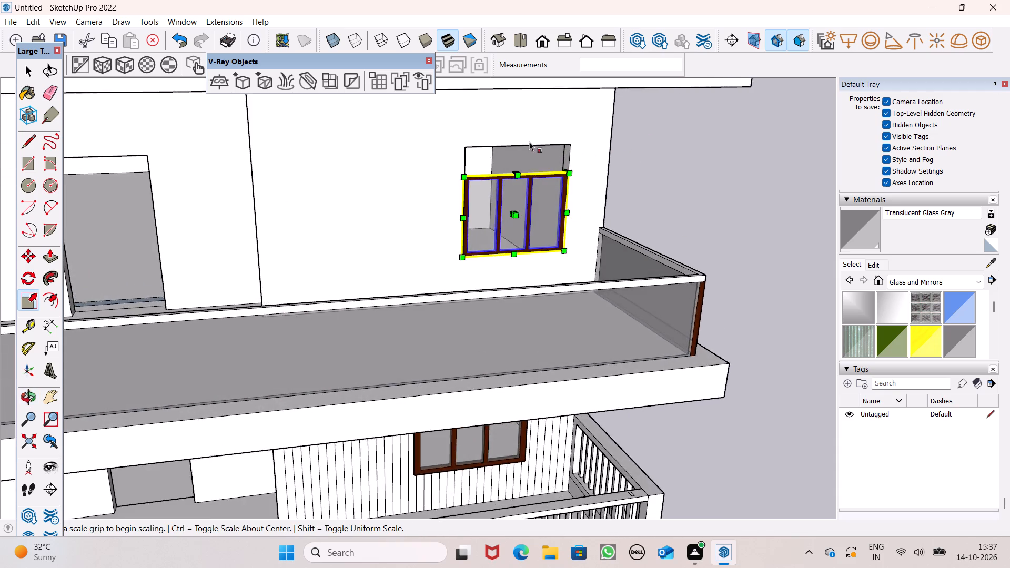
pyautogui.scroll(11, 528, 140)
pyautogui.scroll(1, 552, 209)
pyautogui.moveTo(553, 209); pyautogui.dragTo(590, 239, button='middle')
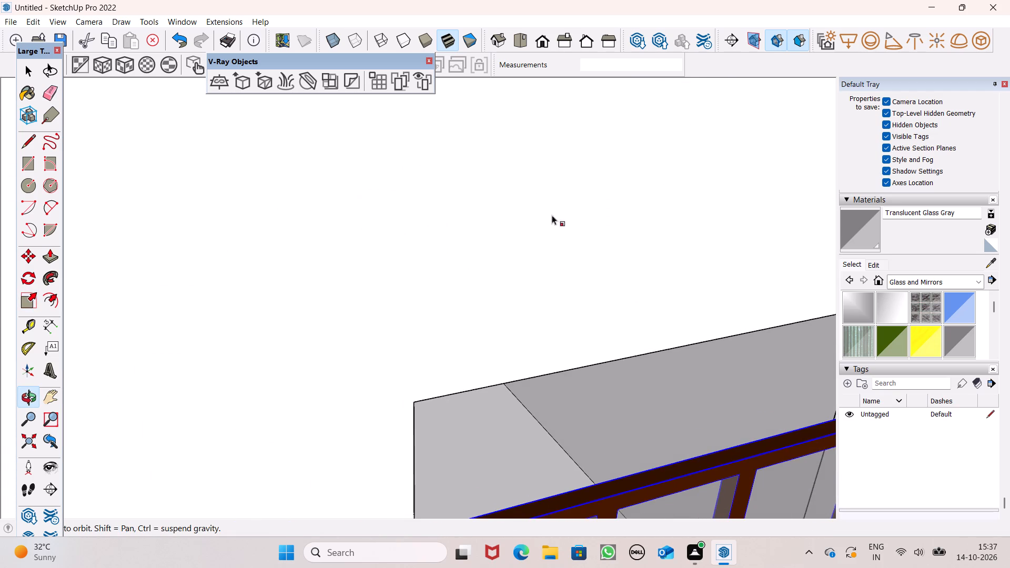
pyautogui.scroll(-5, 552, 246)
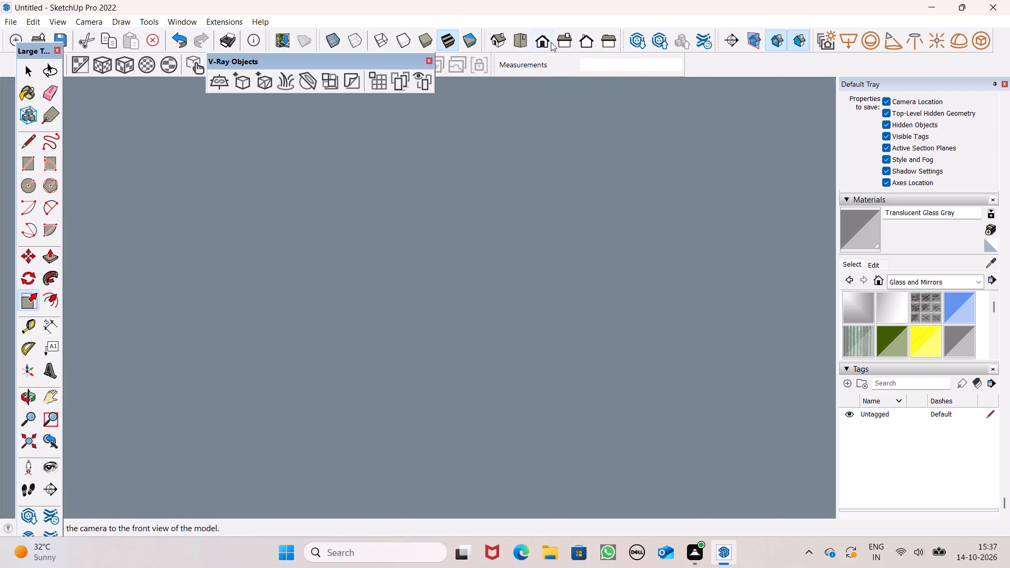
# Compare the widened window on the glass-railed balcony with the slatted-wall window below, in front and oblique views.
pyautogui.click(549, 44)
pyautogui.scroll(-6, 544, 176)
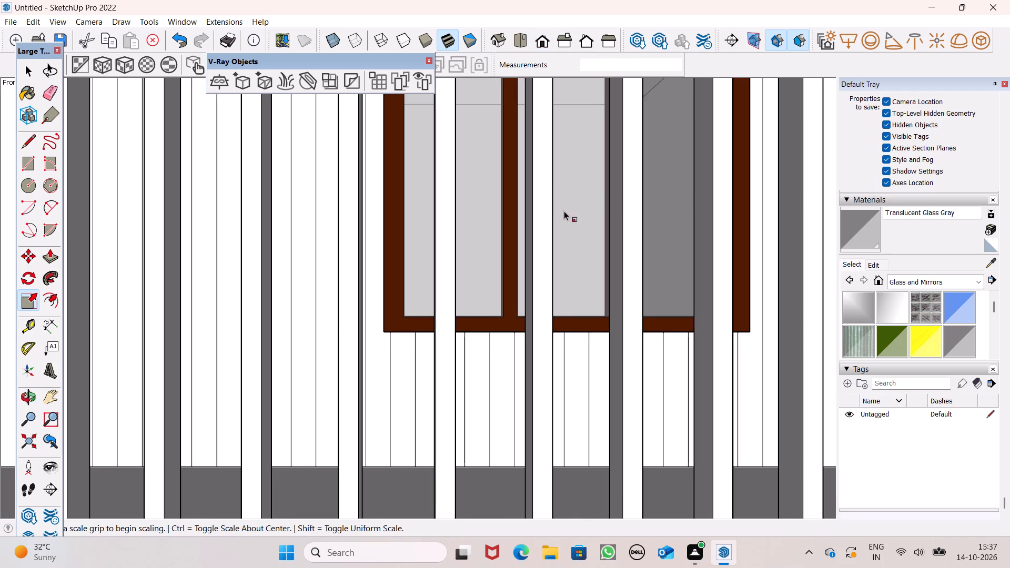
pyautogui.scroll(-1, 565, 225)
pyautogui.scroll(1, 565, 227)
pyautogui.scroll(-12, 565, 227)
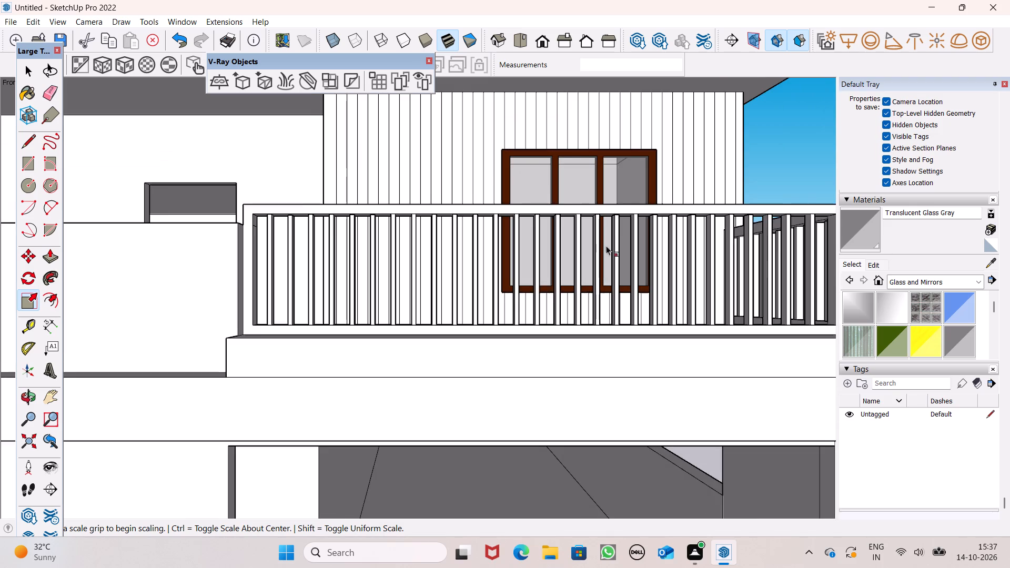
pyautogui.scroll(-2, 614, 237)
pyautogui.moveTo(618, 239); pyautogui.dragTo(779, 279, button='middle')
pyautogui.scroll(1, 716, 219)
pyautogui.scroll(-6, 627, 239)
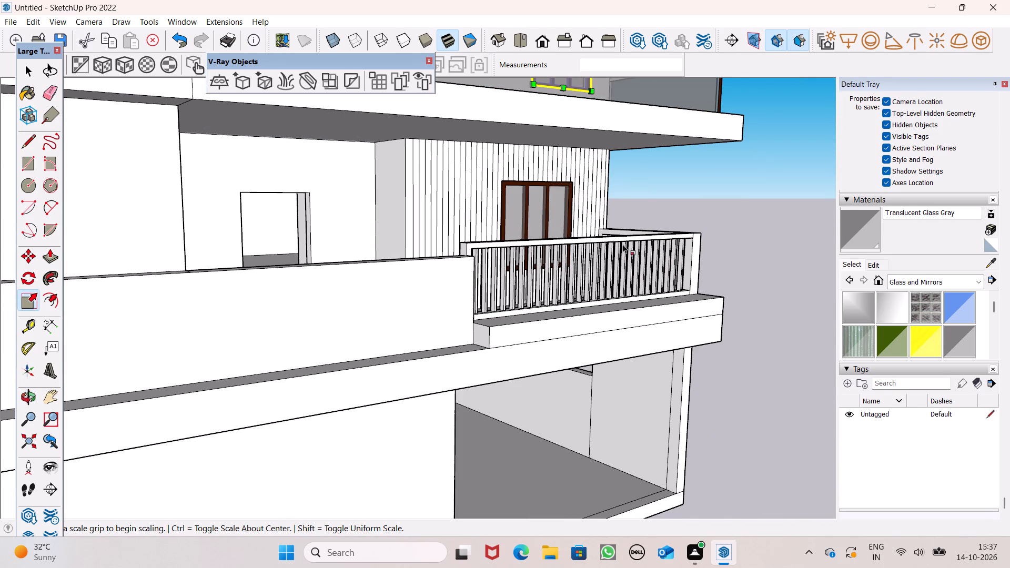
pyautogui.scroll(-9, 633, 247)
pyautogui.scroll(1, 600, 169)
pyautogui.scroll(-1, 600, 169)
pyautogui.scroll(1, 600, 169)
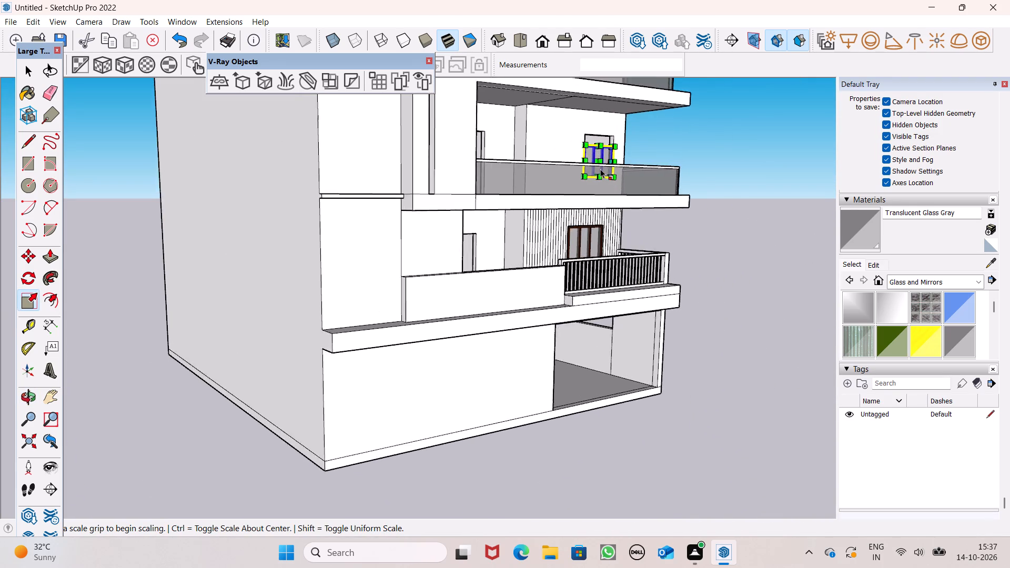
pyautogui.scroll(10, 600, 169)
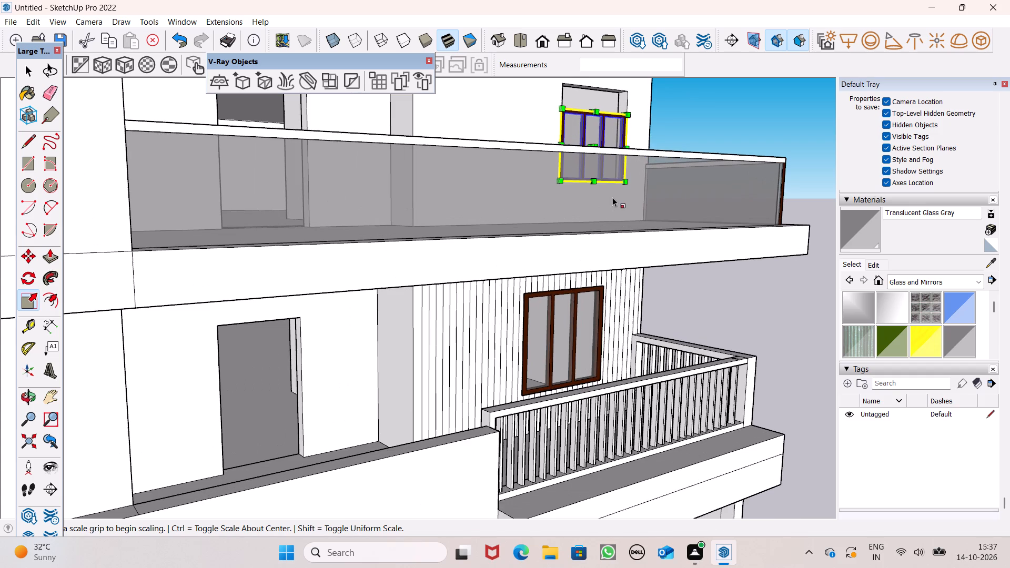
pyautogui.scroll(1, 586, 161)
pyautogui.scroll(-5, 581, 185)
pyautogui.scroll(-3, 570, 268)
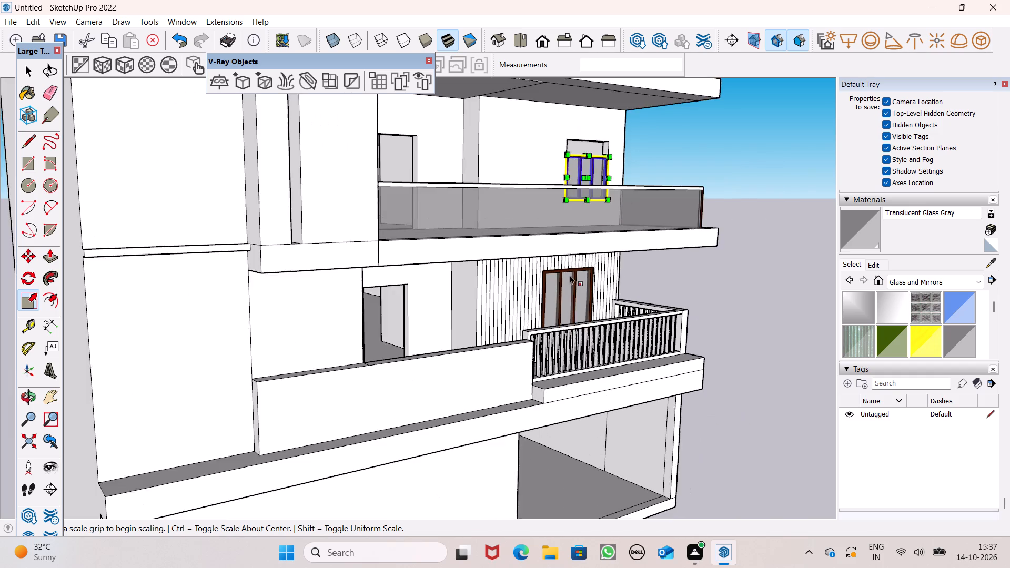
pyautogui.scroll(-2, 570, 275)
# Stretch the window's height along the blue axis up to the top edge of the wall opening.
pyautogui.scroll(1, 608, 178)
pyautogui.scroll(6, 610, 131)
pyautogui.scroll(3, 569, 208)
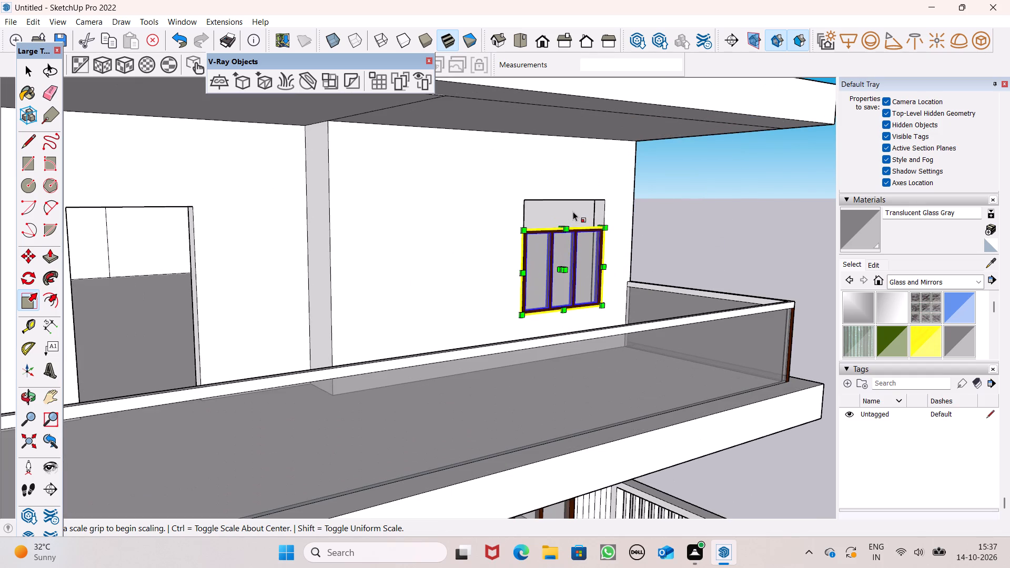
pyautogui.scroll(1, 573, 220)
pyautogui.moveTo(573, 220); pyautogui.dragTo(601, 241, button='middle')
pyautogui.scroll(7, 600, 241)
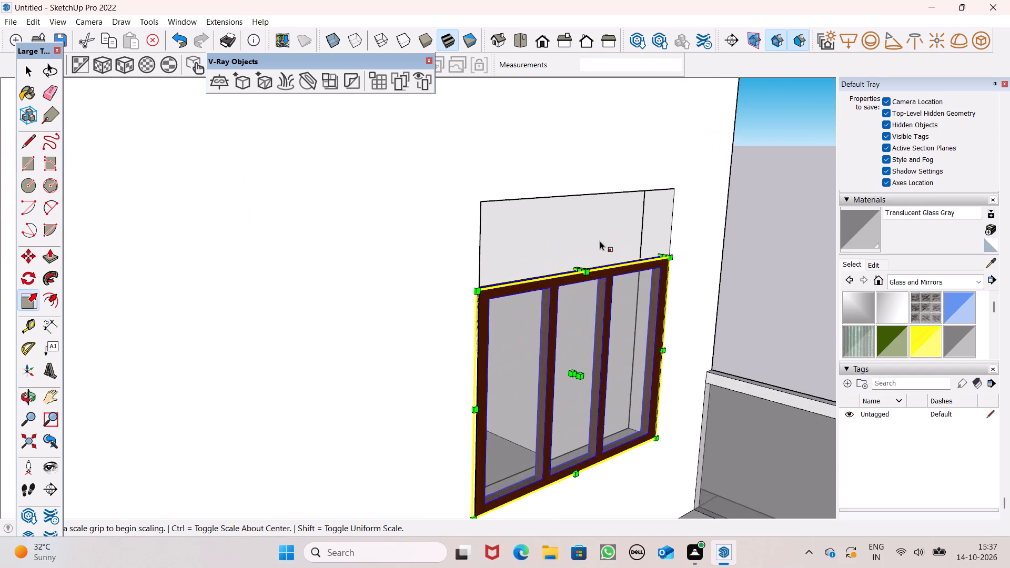
pyautogui.scroll(4, 594, 244)
pyautogui.moveTo(570, 290); pyautogui.dragTo(568, 226)
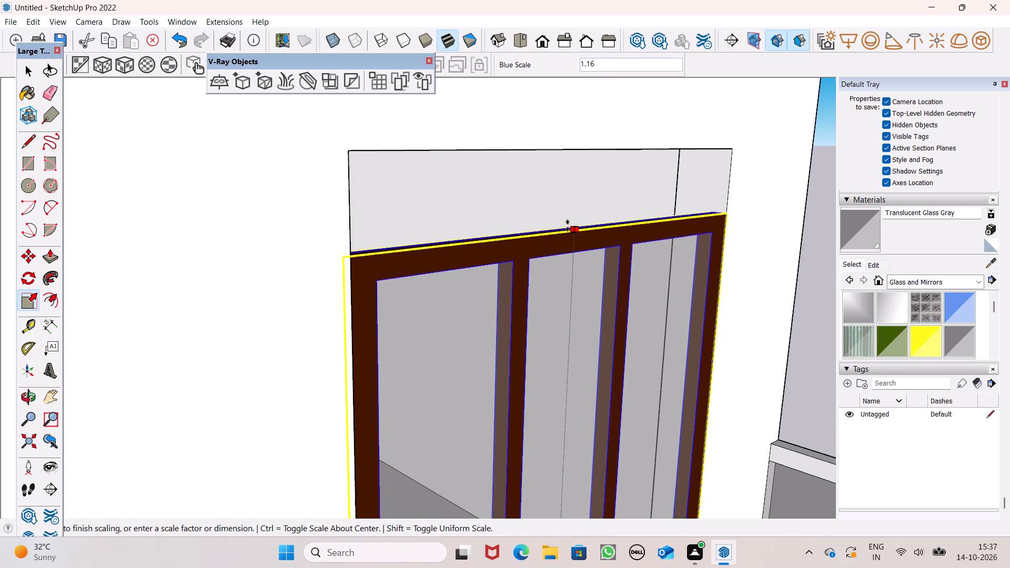
pyautogui.moveTo(568, 226); pyautogui.dragTo(561, 146)
pyautogui.scroll(-2, 548, 173)
pyautogui.scroll(1, 536, 232)
pyautogui.scroll(-4, 510, 219)
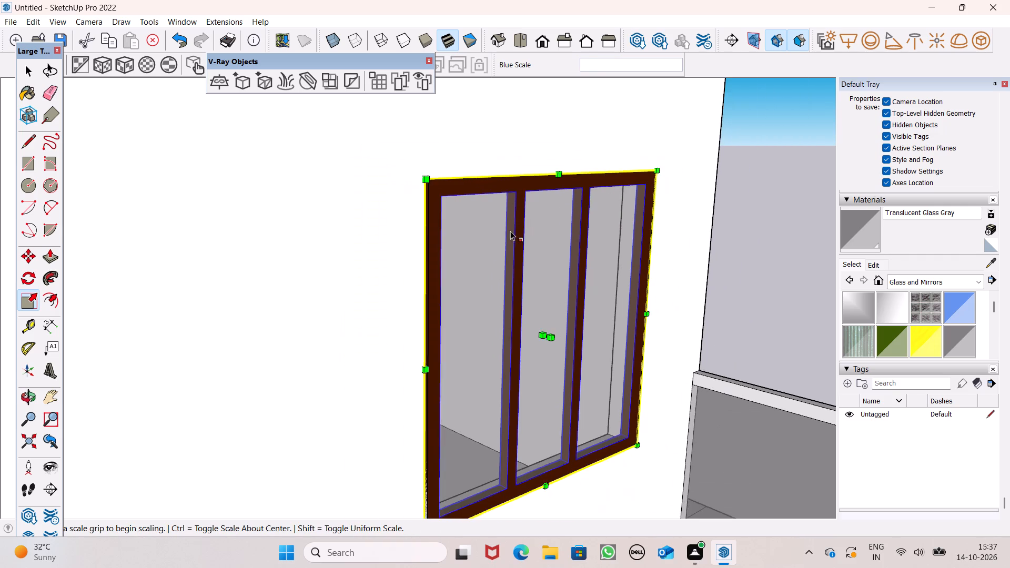
pyautogui.scroll(-5, 510, 231)
pyautogui.press('space')
pyautogui.press('space')
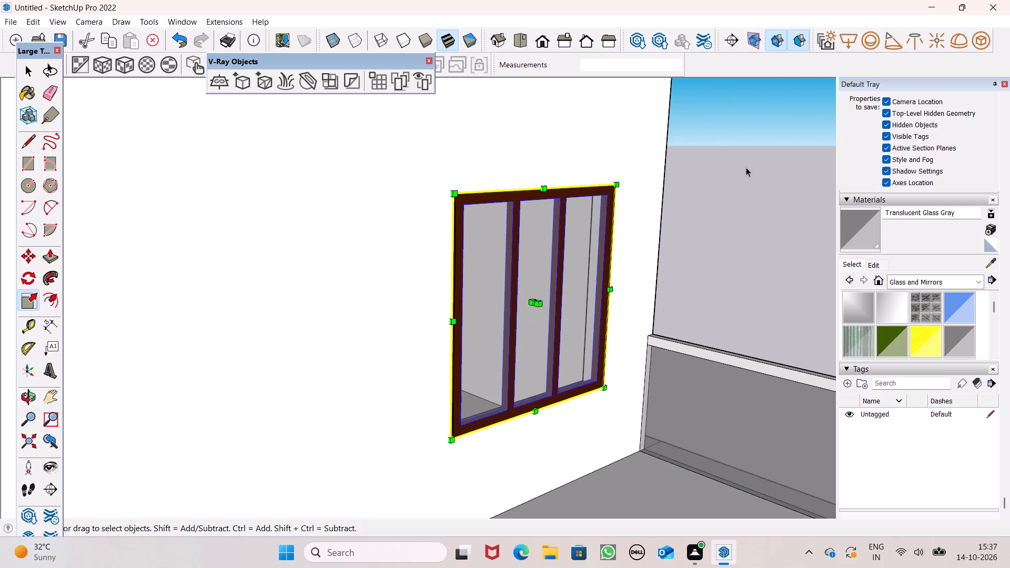
# Examine the whole facade with the fitted windows on two floors and the open window opening on the floor above.
pyautogui.scroll(-5, 744, 168)
pyautogui.scroll(-2, 723, 205)
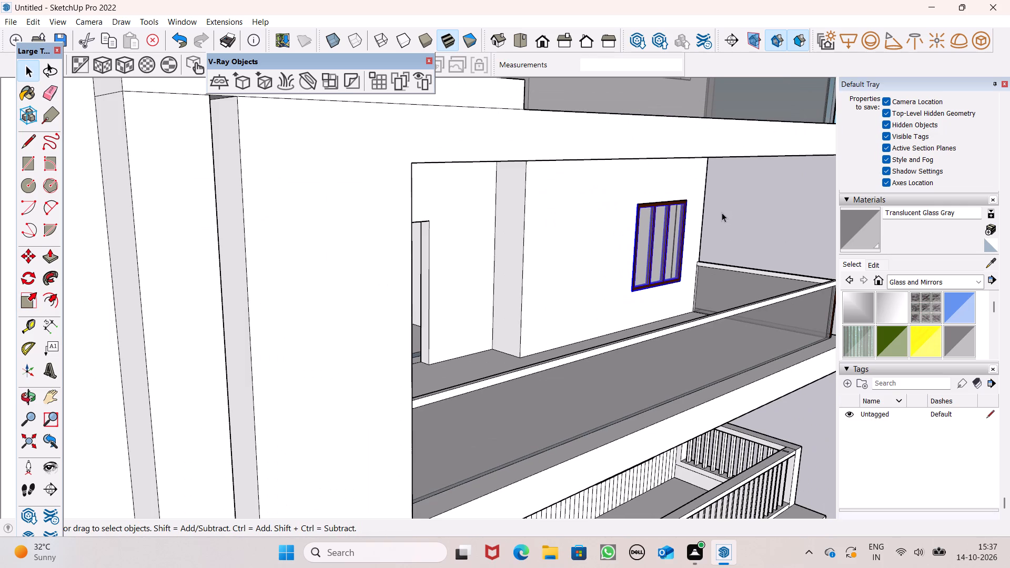
pyautogui.scroll(-13, 722, 212)
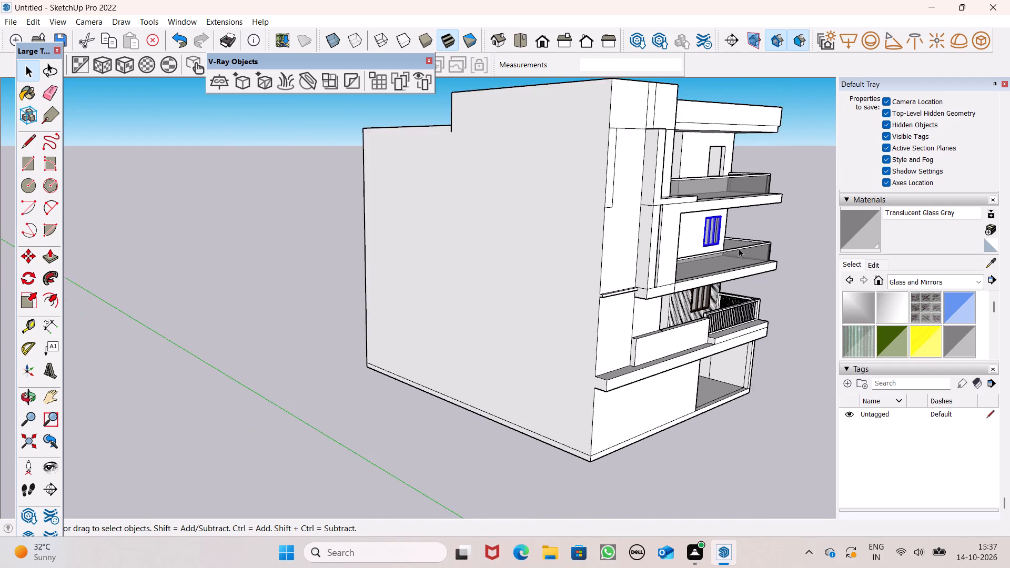
pyautogui.scroll(-2, 739, 248)
pyautogui.moveTo(715, 242); pyautogui.dragTo(445, 254, button='middle')
pyautogui.scroll(4, 570, 262)
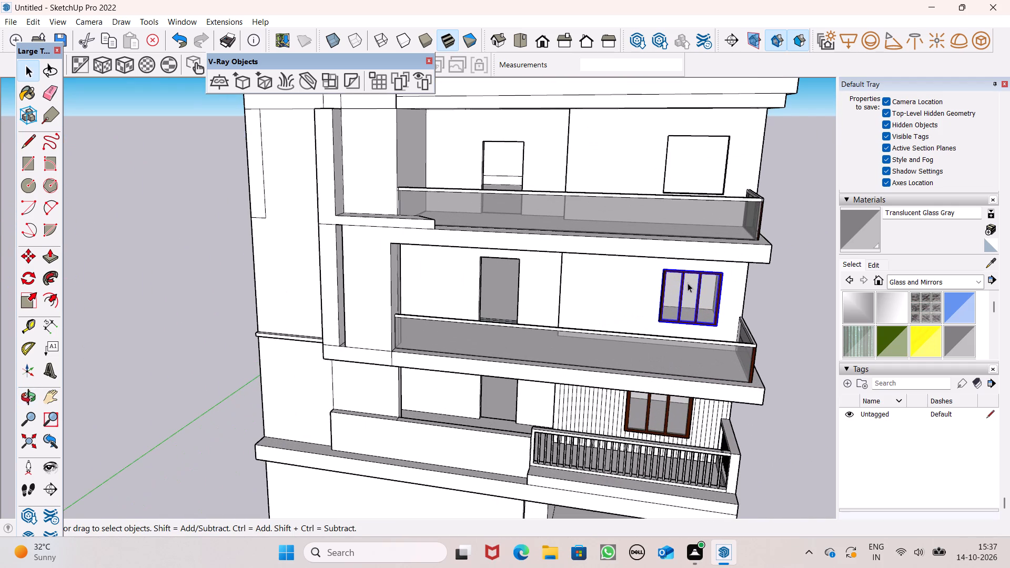
# Copy the brown-framed window from the middle glass-railed balcony straight up to the open window opening on the floor above.
pyautogui.scroll(-1, 488, 272)
pyautogui.scroll(-6, 518, 308)
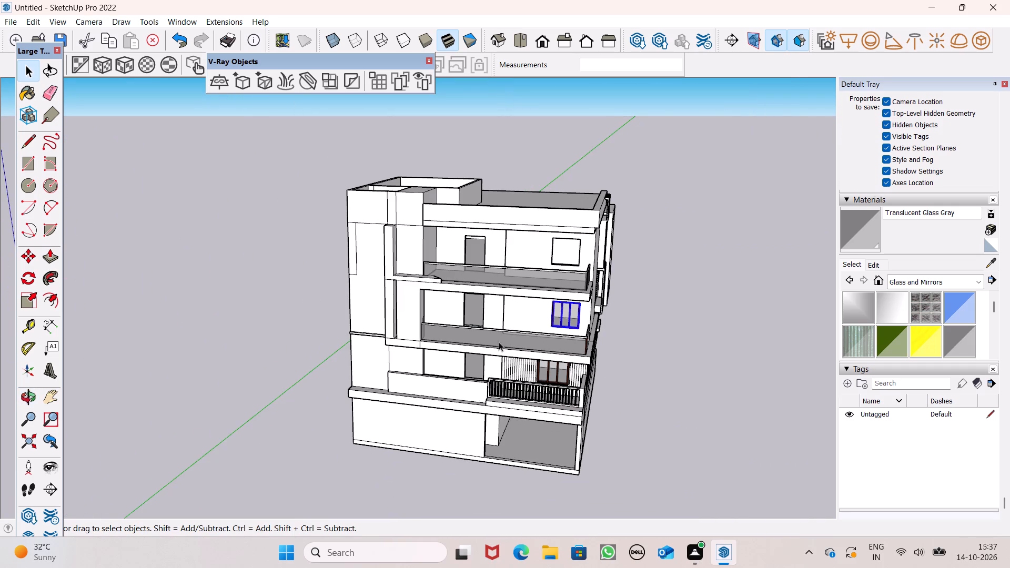
pyautogui.scroll(7, 553, 290)
pyautogui.scroll(-1, 663, 309)
pyautogui.scroll(4, 668, 310)
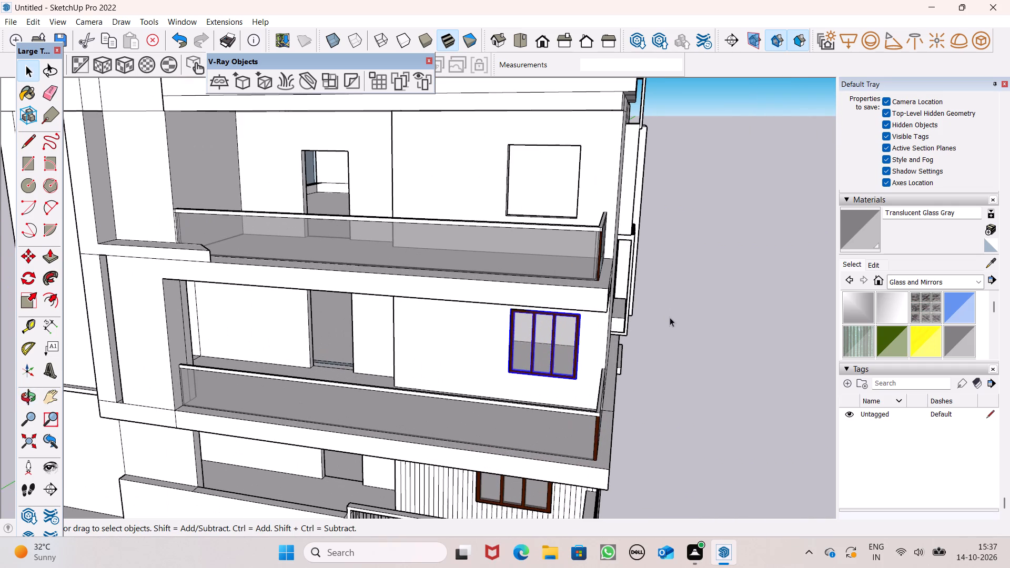
pyautogui.press('space')
pyautogui.click(676, 362)
pyautogui.click(559, 356)
pyautogui.scroll(1, 566, 321)
pyautogui.scroll(-1, 566, 321)
pyautogui.scroll(1, 676, 338)
pyautogui.press('m')
pyautogui.press('Return')
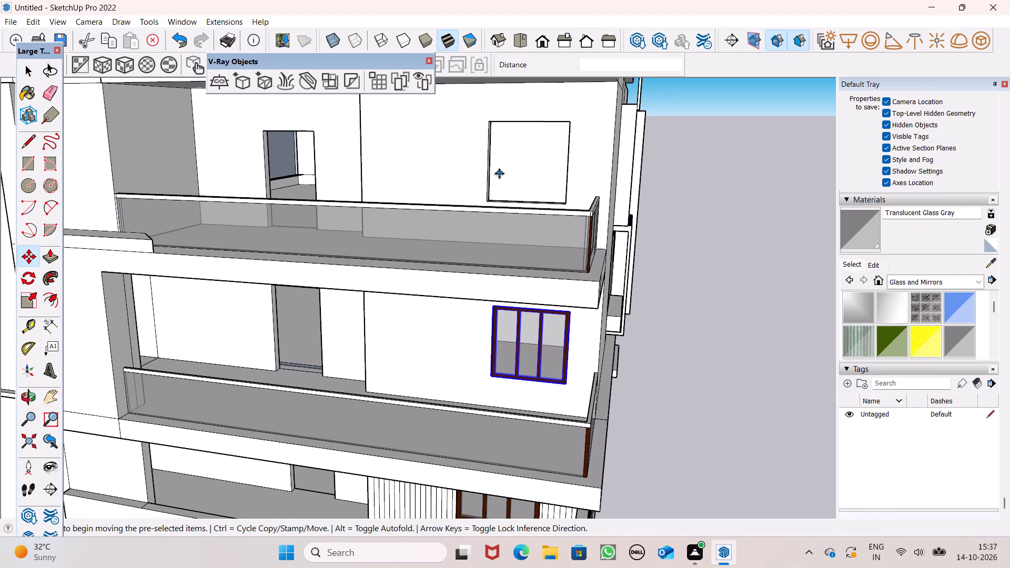
pyautogui.scroll(1, 499, 174)
pyautogui.moveTo(570, 412); pyautogui.dragTo(570, 199)
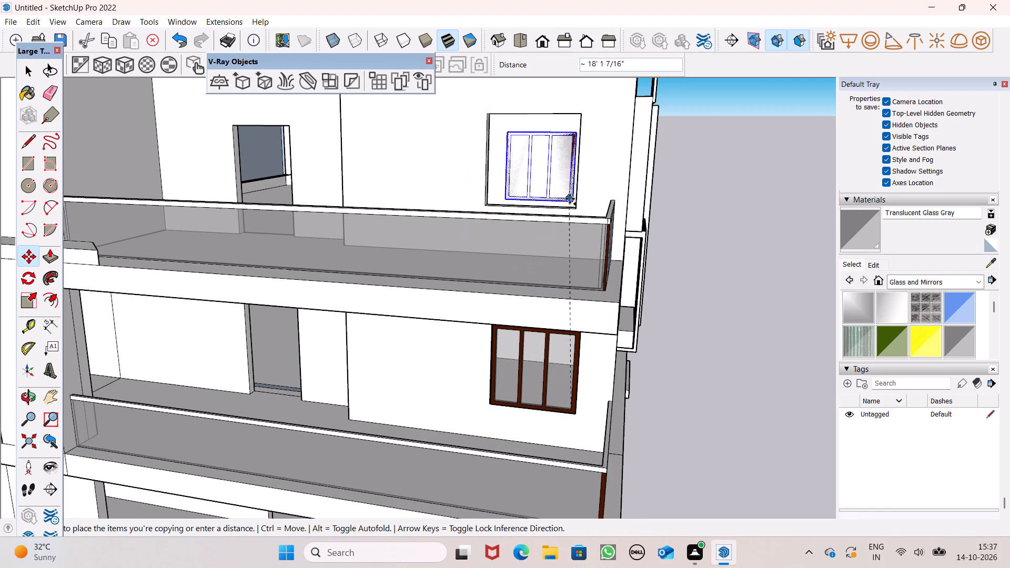
pyautogui.moveTo(570, 199); pyautogui.dragTo(571, 205)
pyautogui.click(571, 205)
# Move the copied window so its lower outer corner snaps onto the lower corner of the top-floor wall opening.
pyautogui.scroll(-1, 571, 205)
pyautogui.scroll(4, 571, 205)
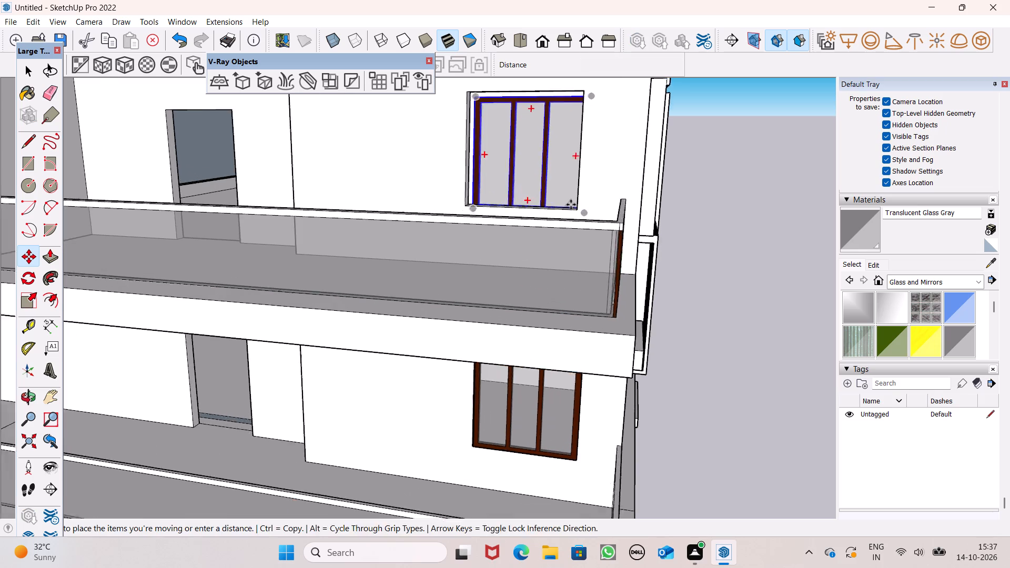
pyautogui.moveTo(605, 225); pyautogui.dragTo(627, 252, button='middle')
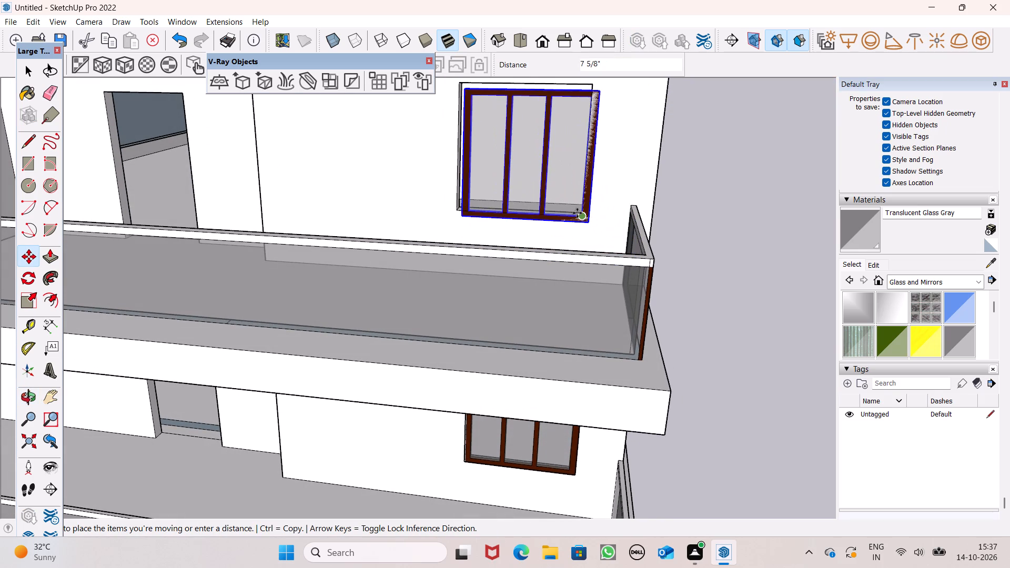
pyautogui.click(577, 212)
pyautogui.scroll(4, 583, 217)
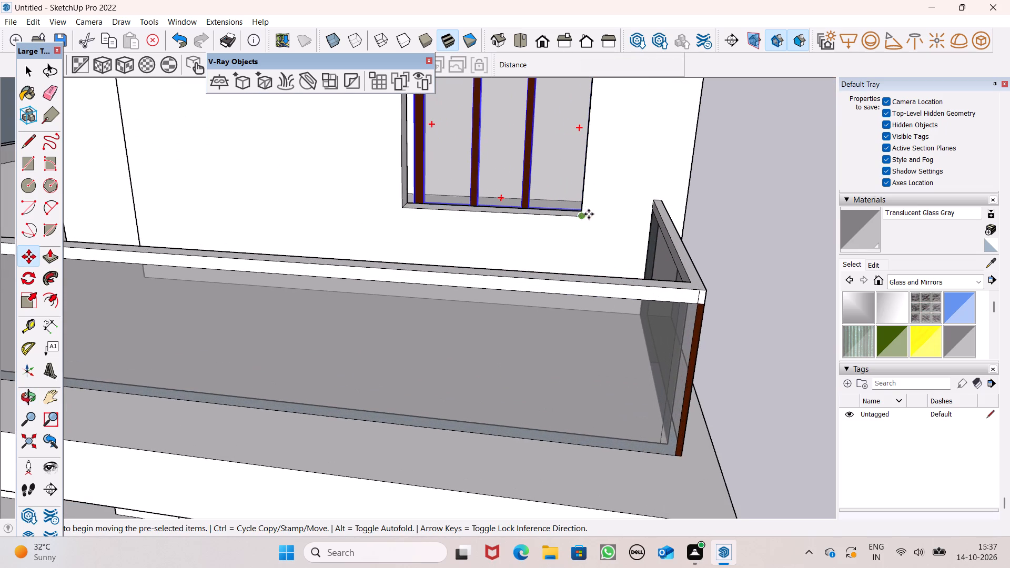
pyautogui.moveTo(579, 214); pyautogui.dragTo(574, 225)
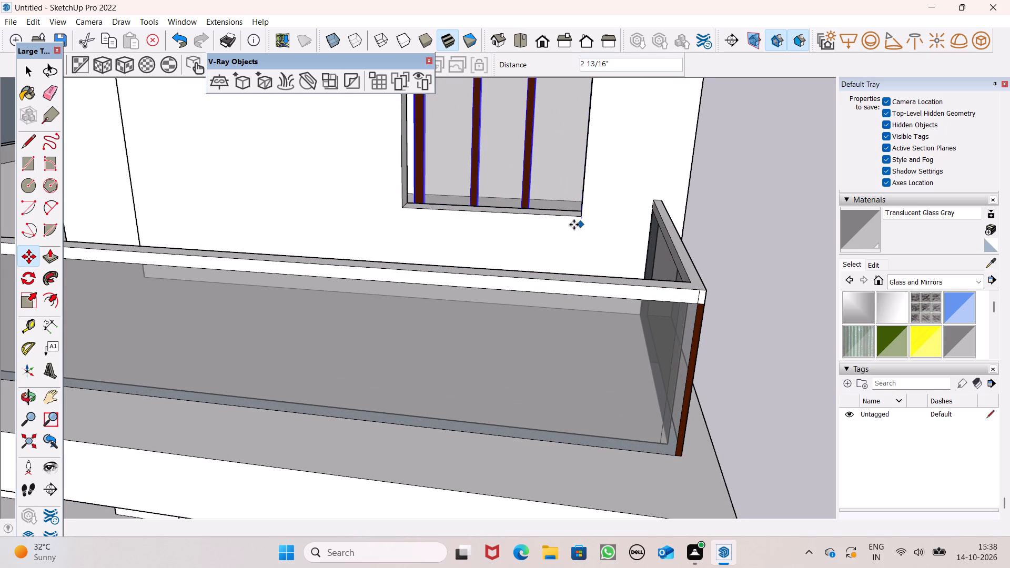
pyautogui.press('space')
pyautogui.click(516, 166)
pyautogui.click(529, 158)
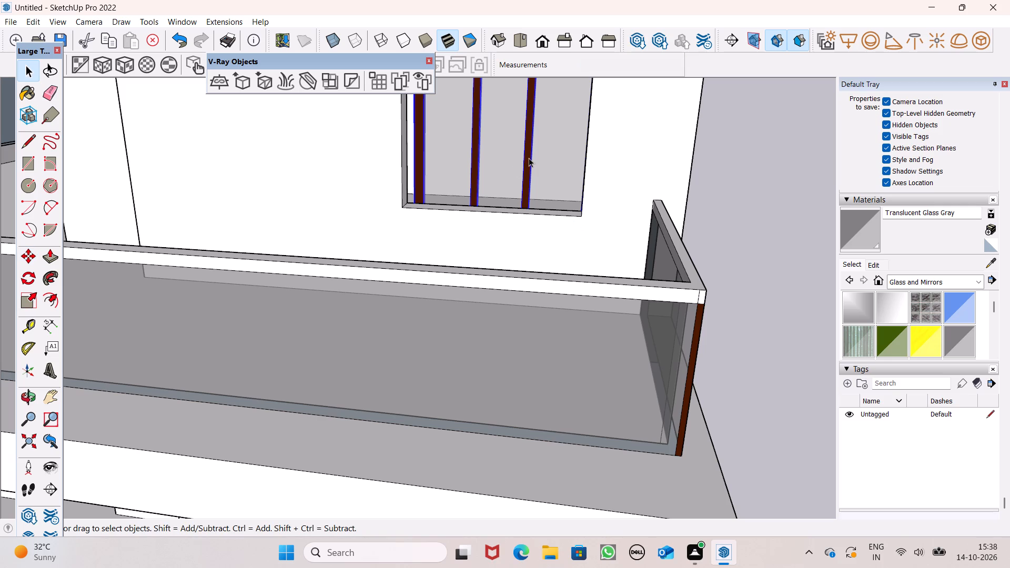
pyautogui.press('m')
pyautogui.press('Return')
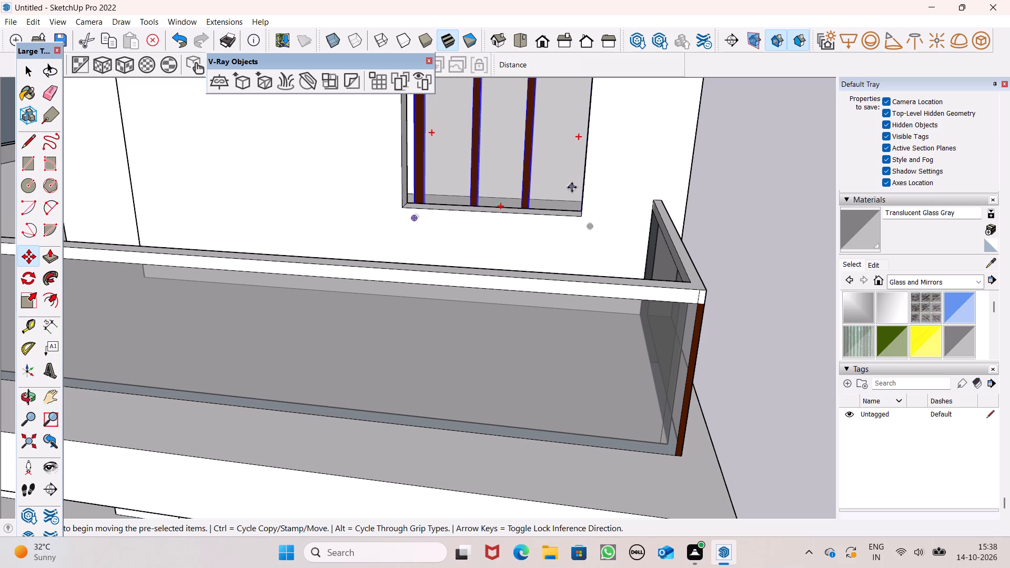
pyautogui.moveTo(588, 228); pyautogui.dragTo(580, 218)
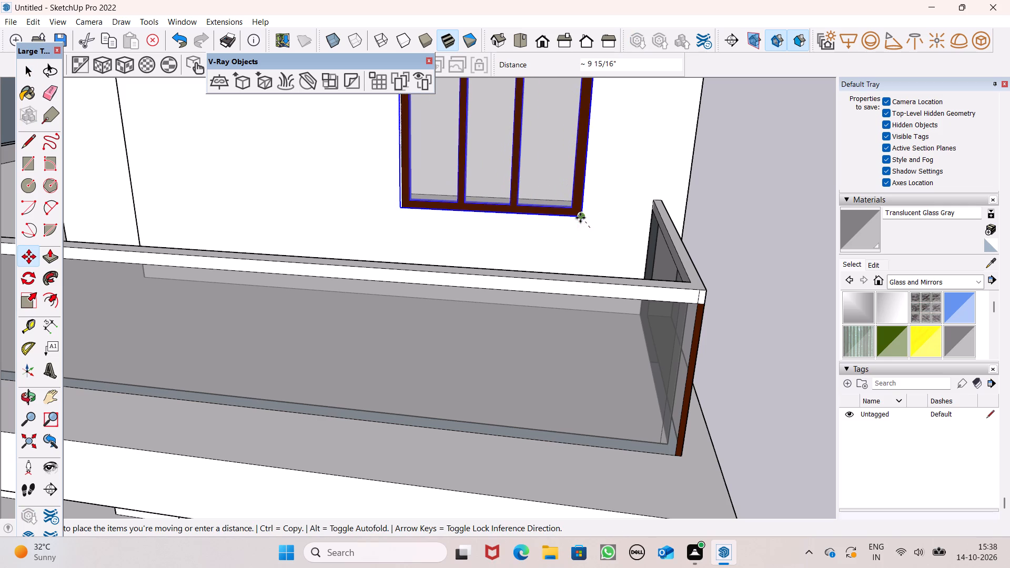
pyautogui.moveTo(580, 218); pyautogui.dragTo(582, 217)
# Scale the top-floor window uniformly by about 0.99 from its upper corner to match the opening's width.
pyautogui.scroll(-6, 578, 238)
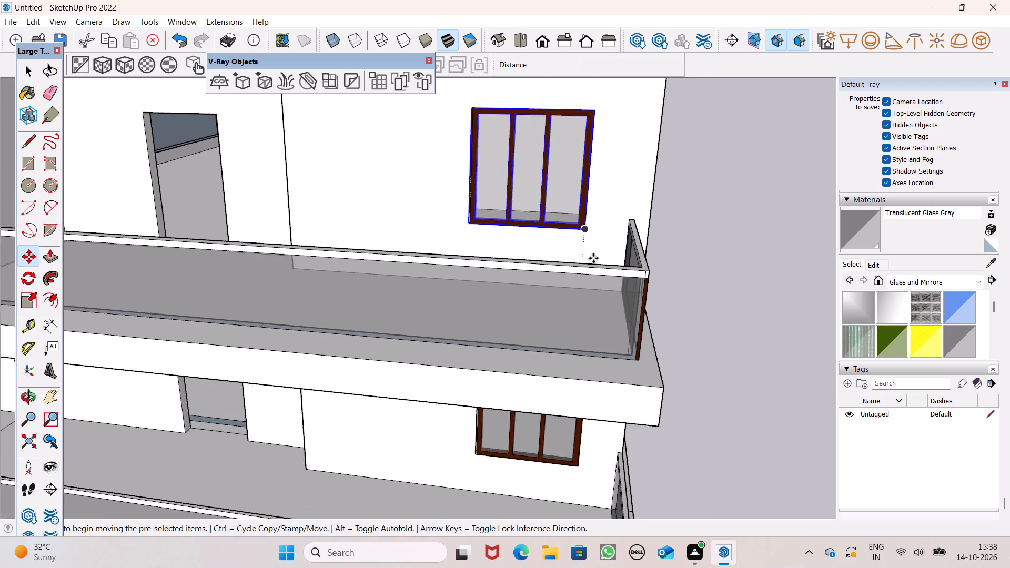
pyautogui.scroll(6, 528, 133)
pyautogui.moveTo(643, 303); pyautogui.dragTo(708, 291, button='middle')
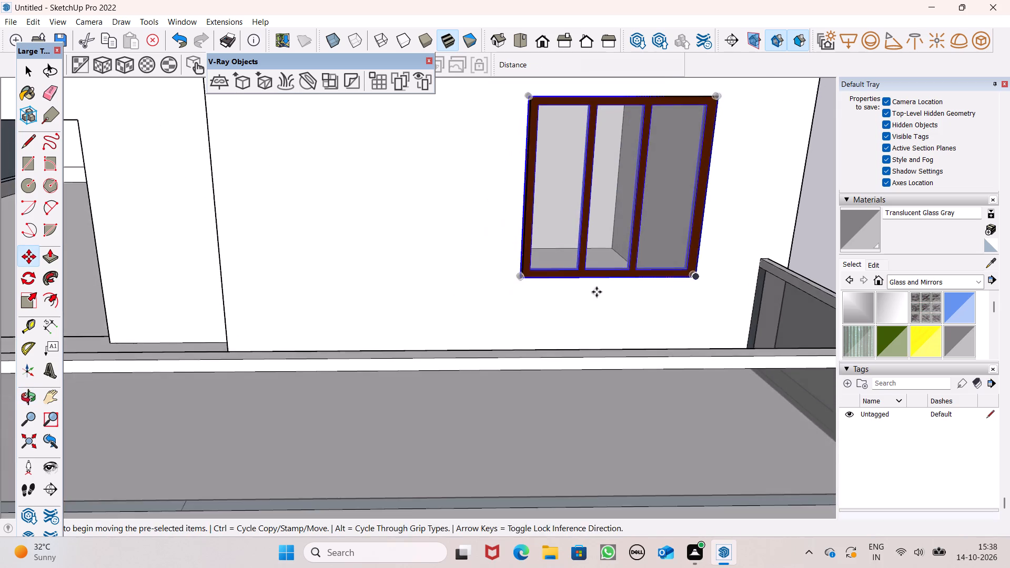
pyautogui.scroll(-6, 569, 320)
pyautogui.scroll(4, 594, 212)
pyautogui.moveTo(691, 276); pyautogui.dragTo(707, 273, button='middle')
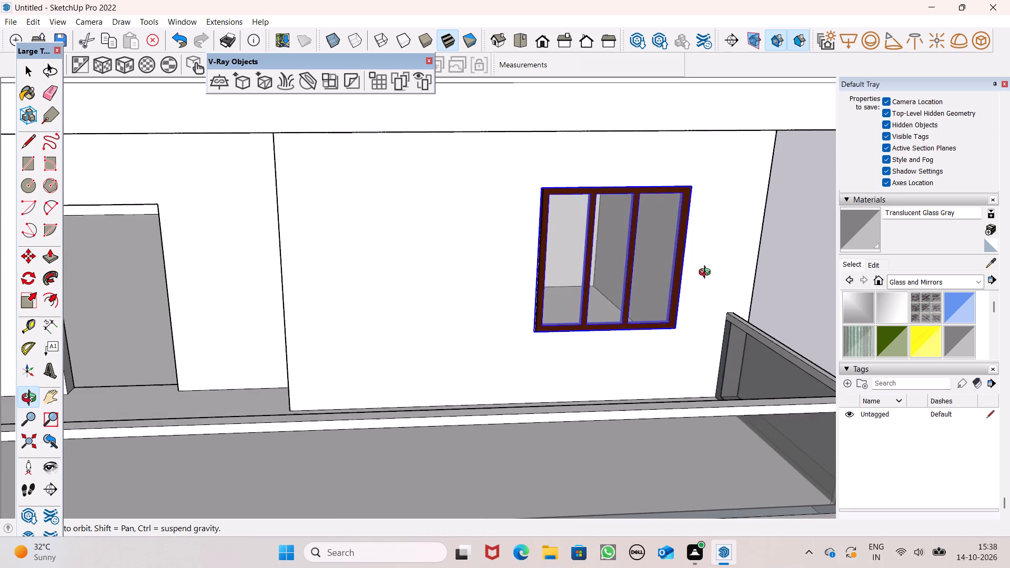
pyautogui.moveTo(707, 273); pyautogui.dragTo(706, 270, button='middle')
pyautogui.scroll(6, 626, 183)
pyautogui.scroll(2, 496, 198)
pyautogui.scroll(-1, 496, 198)
pyautogui.scroll(1, 496, 198)
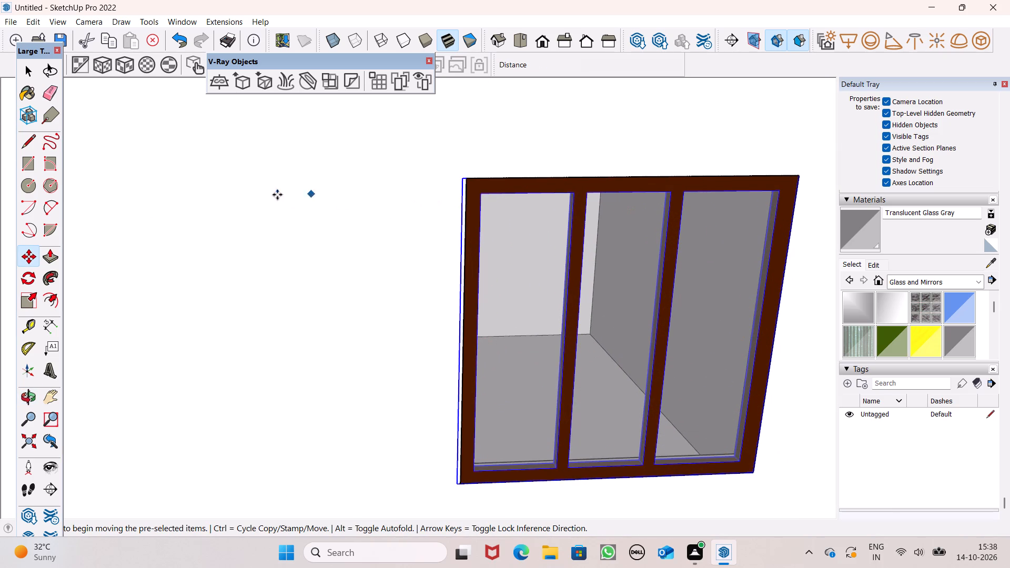
pyautogui.click(36, 306)
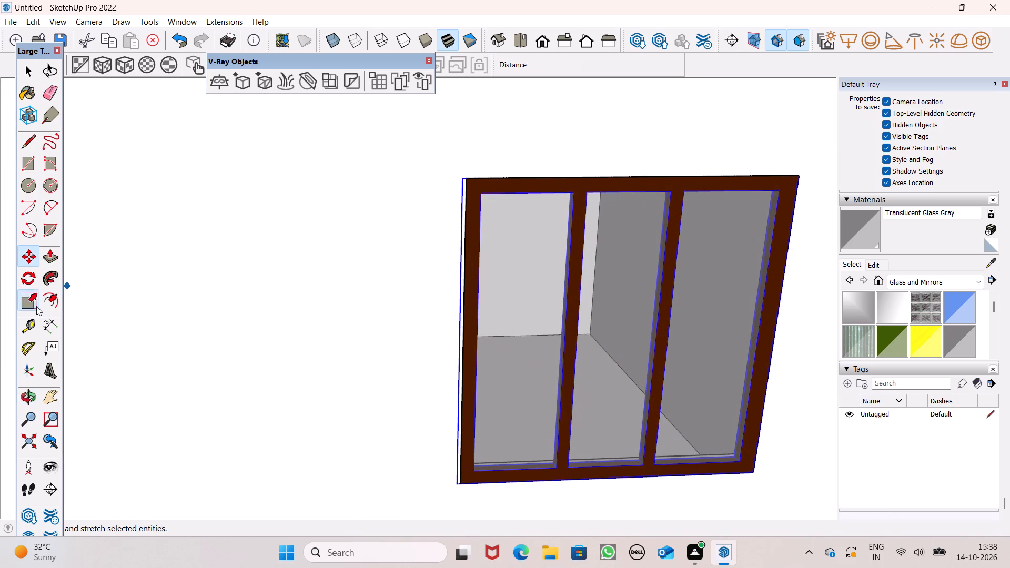
pyautogui.click(468, 185)
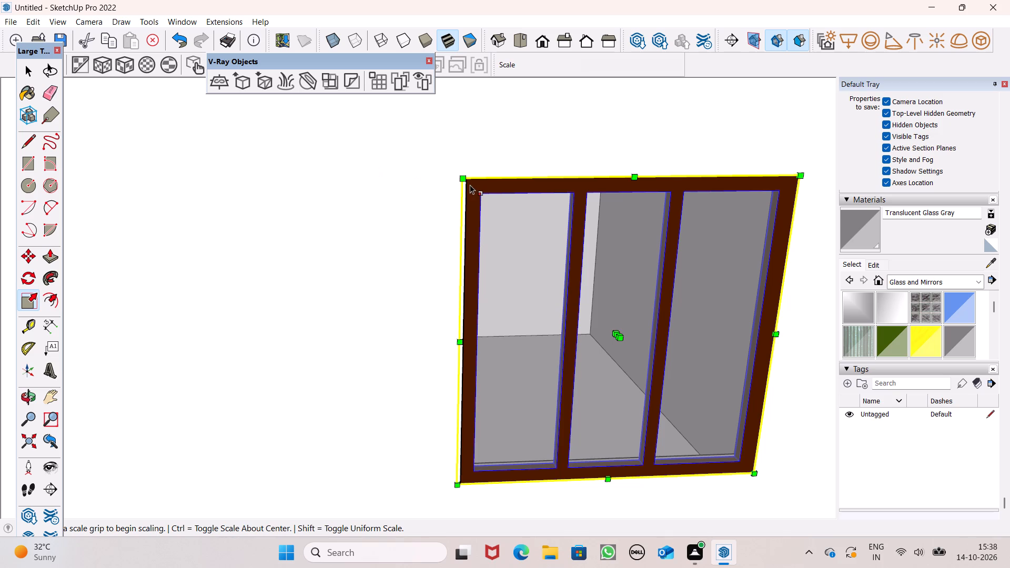
pyautogui.moveTo(458, 177); pyautogui.dragTo(467, 183)
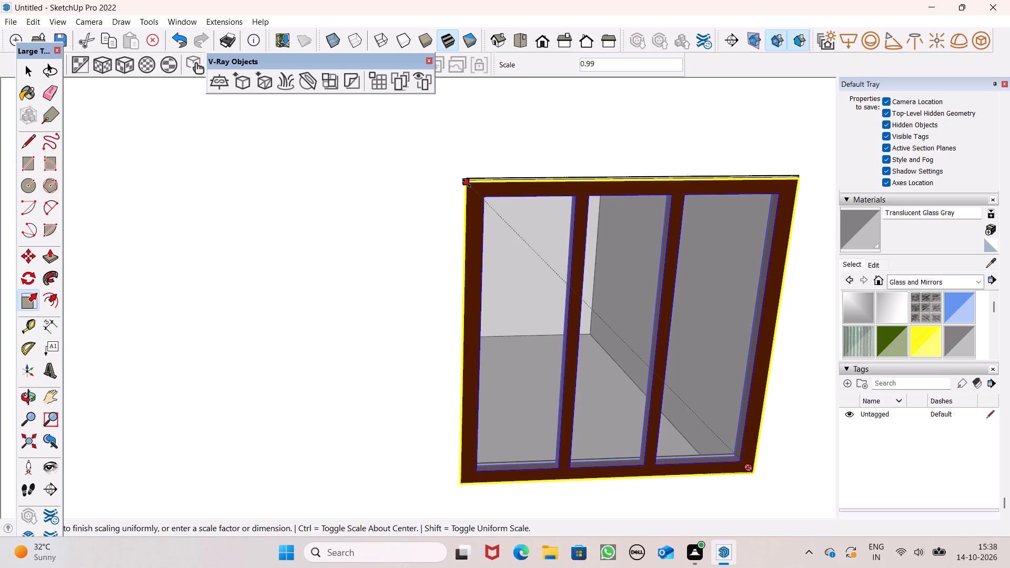
pyautogui.moveTo(467, 183); pyautogui.dragTo(467, 182)
# Stretch the top-floor window's height up to the top edge of its wall opening.
pyautogui.scroll(8, 538, 137)
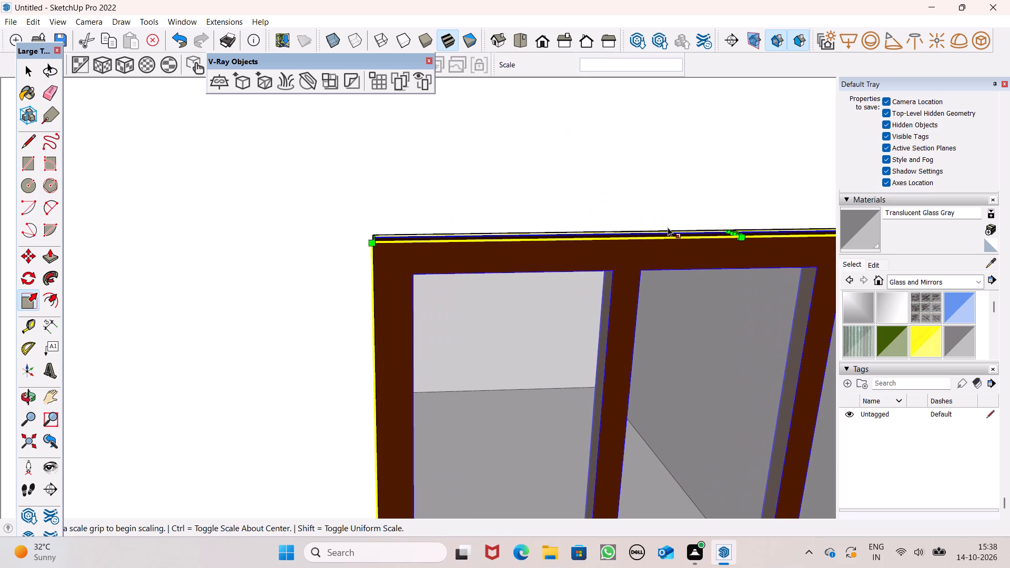
pyautogui.scroll(7, 730, 227)
pyautogui.moveTo(737, 241); pyautogui.dragTo(737, 238)
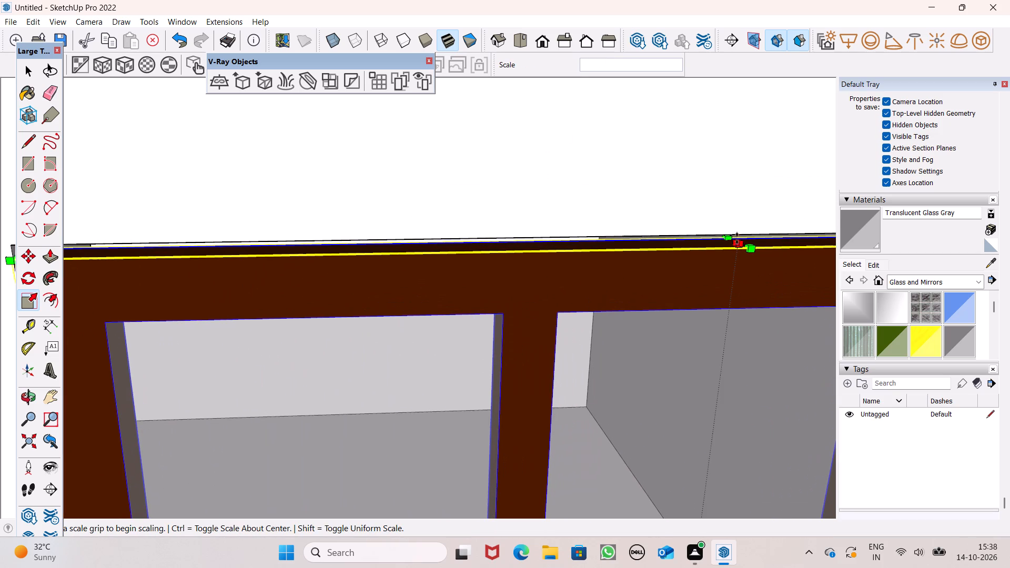
pyautogui.moveTo(737, 238); pyautogui.dragTo(735, 233)
pyautogui.press('space')
pyautogui.press('space')
# Examine the top-floor window in its opening and compare it with the windows on the floors below.
pyautogui.scroll(-13, 639, 192)
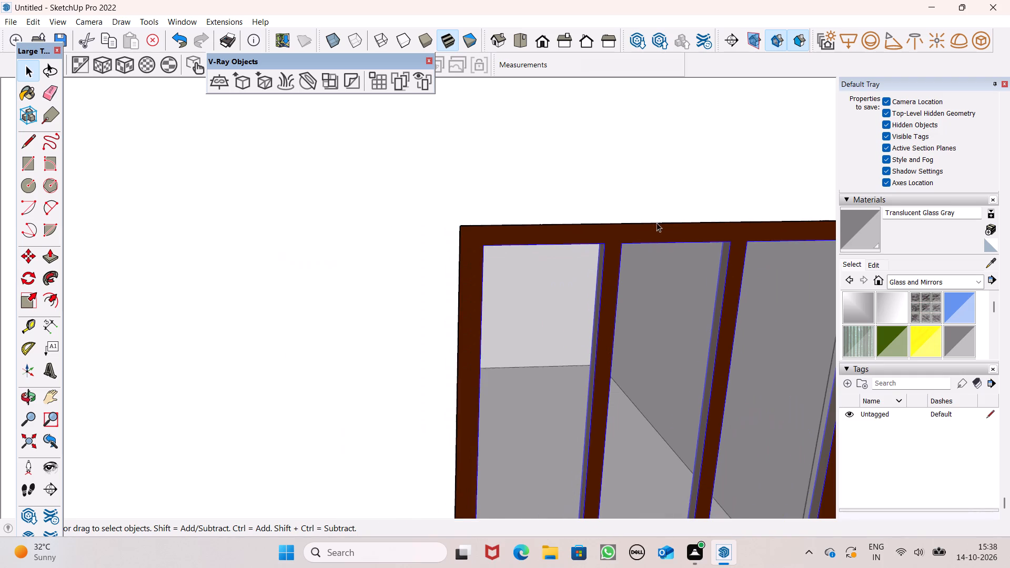
pyautogui.scroll(-2, 653, 209)
pyautogui.scroll(1, 653, 211)
pyautogui.scroll(-5, 655, 224)
pyautogui.scroll(-12, 423, 181)
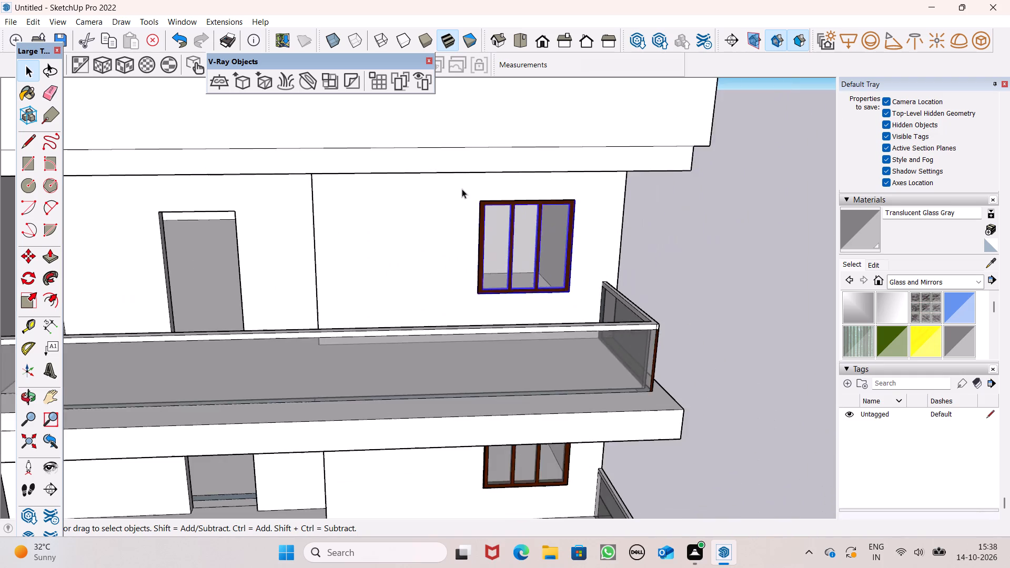
pyautogui.scroll(-4, 489, 185)
pyautogui.scroll(4, 597, 255)
pyautogui.click(732, 272)
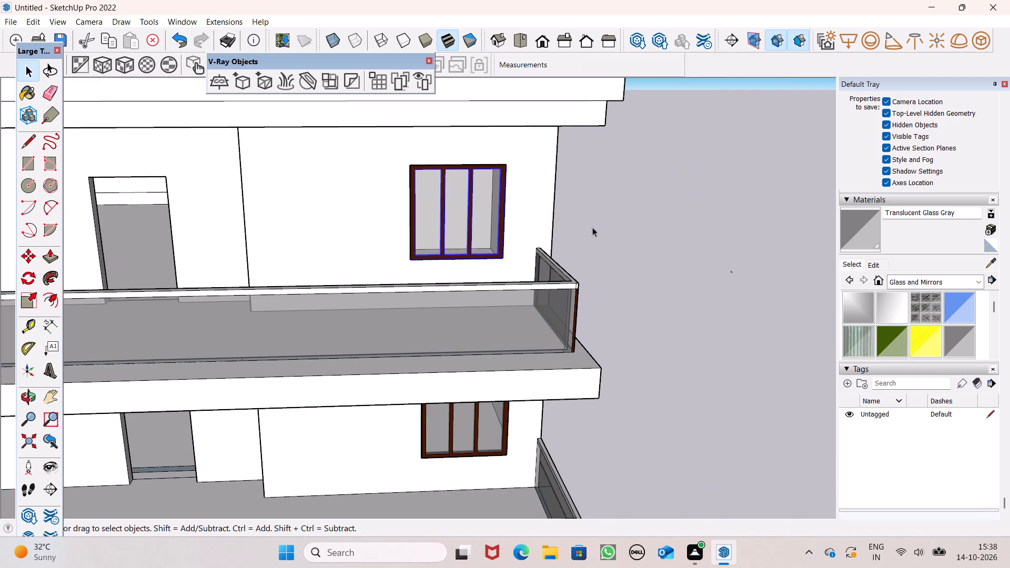
pyautogui.scroll(2, 554, 261)
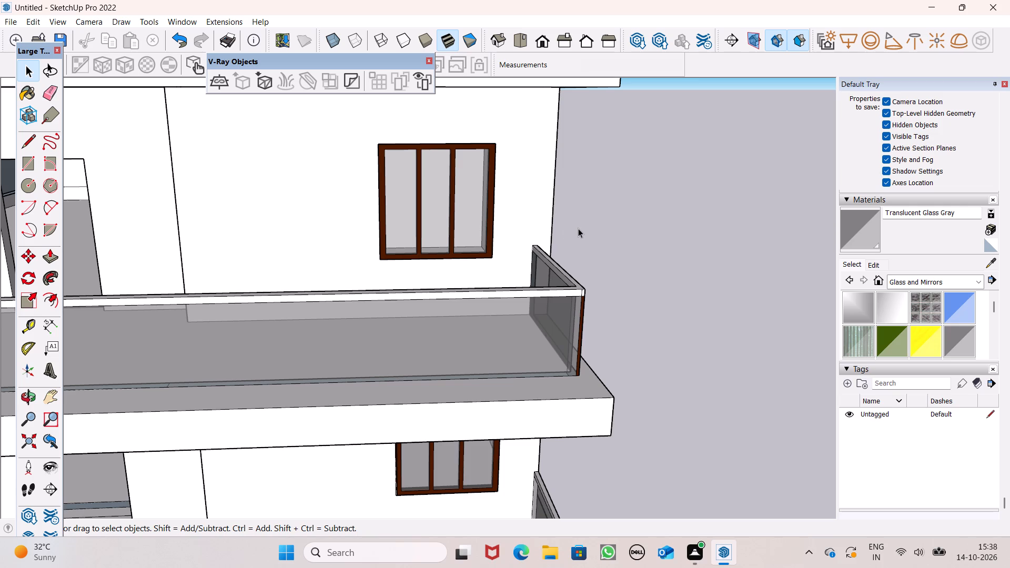
pyautogui.scroll(-5, 596, 218)
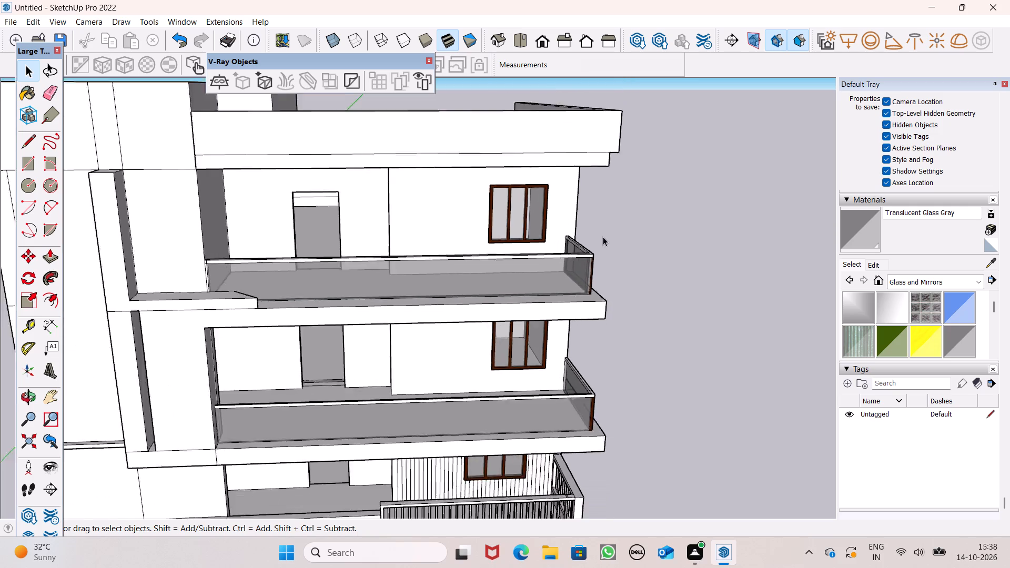
pyautogui.scroll(-10, 603, 237)
# Copy the top-floor window out into the open space in front of the side facade.
pyautogui.moveTo(615, 275); pyautogui.dragTo(605, 275, button='middle')
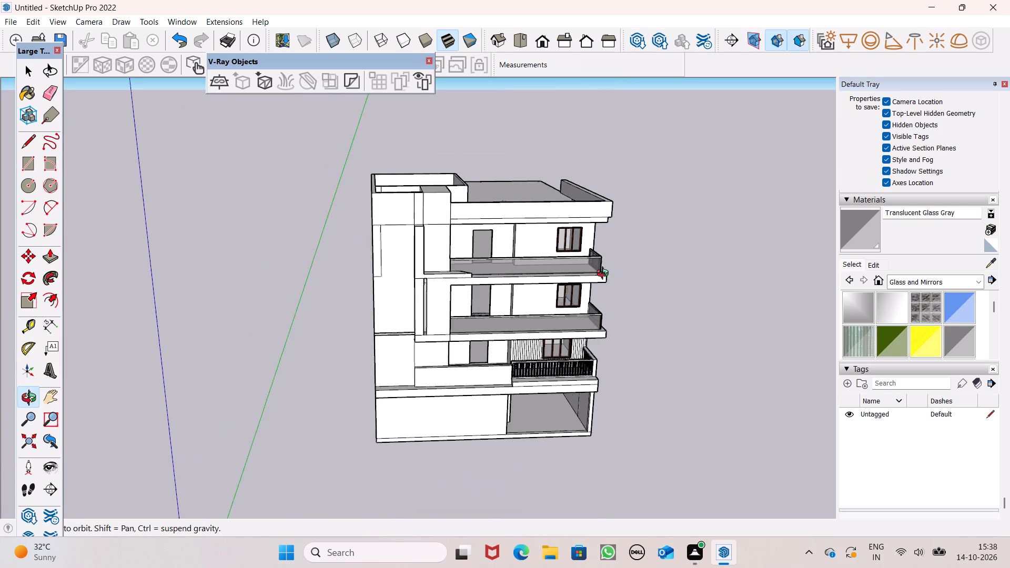
pyautogui.moveTo(605, 275); pyautogui.dragTo(362, 258, button='middle')
pyautogui.scroll(4, 570, 259)
pyautogui.click(457, 259)
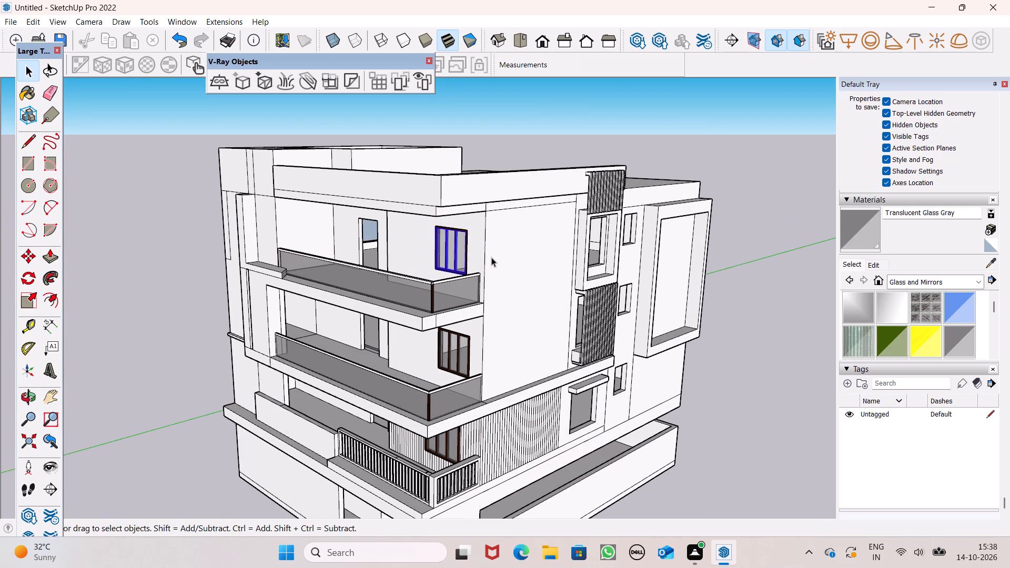
pyautogui.scroll(3, 609, 257)
pyautogui.press('m')
pyautogui.press('Return')
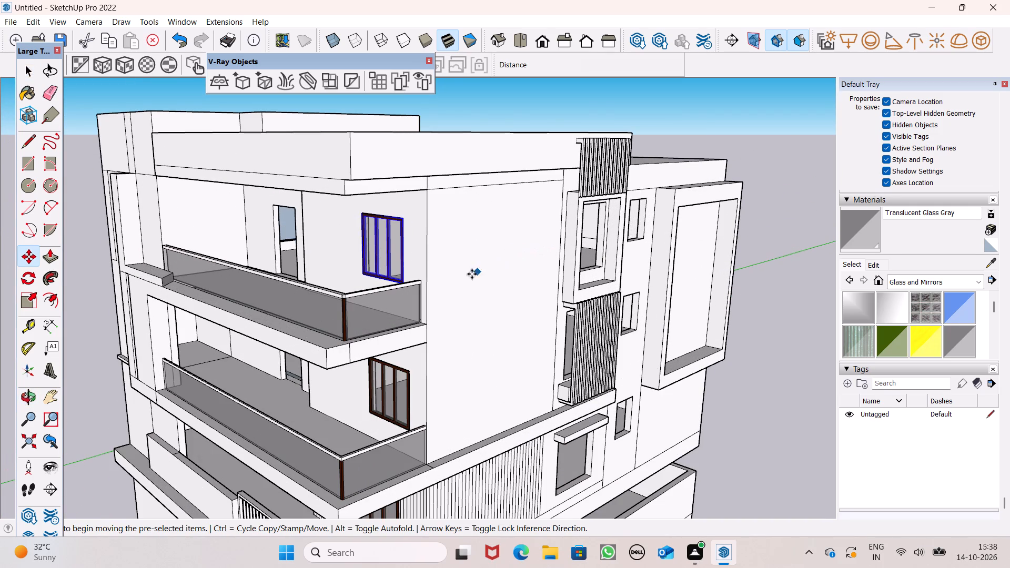
pyautogui.moveTo(397, 281); pyautogui.dragTo(508, 340)
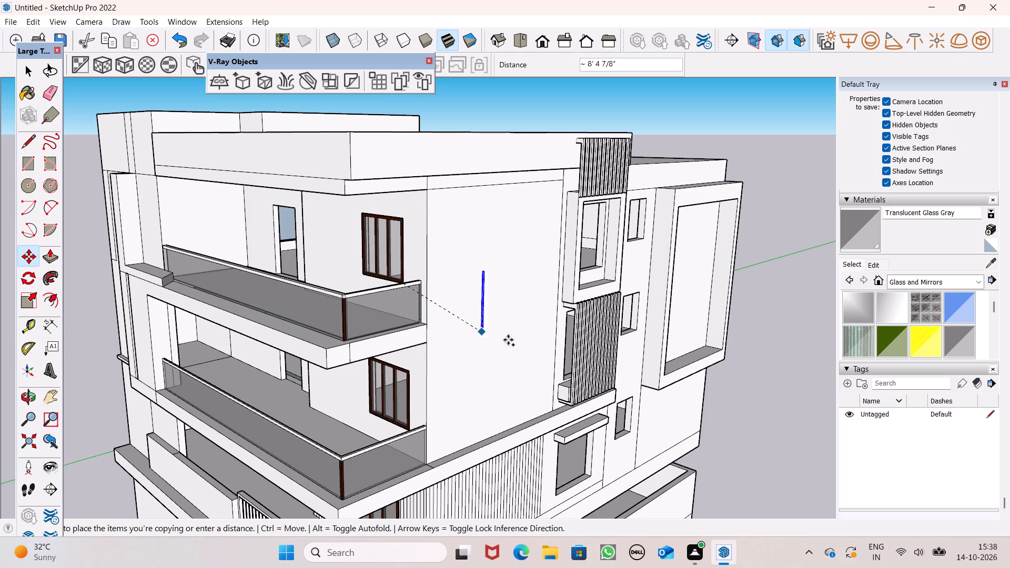
pyautogui.moveTo(508, 340); pyautogui.dragTo(766, 450)
pyautogui.scroll(-7, 532, 259)
pyautogui.scroll(-1, 577, 329)
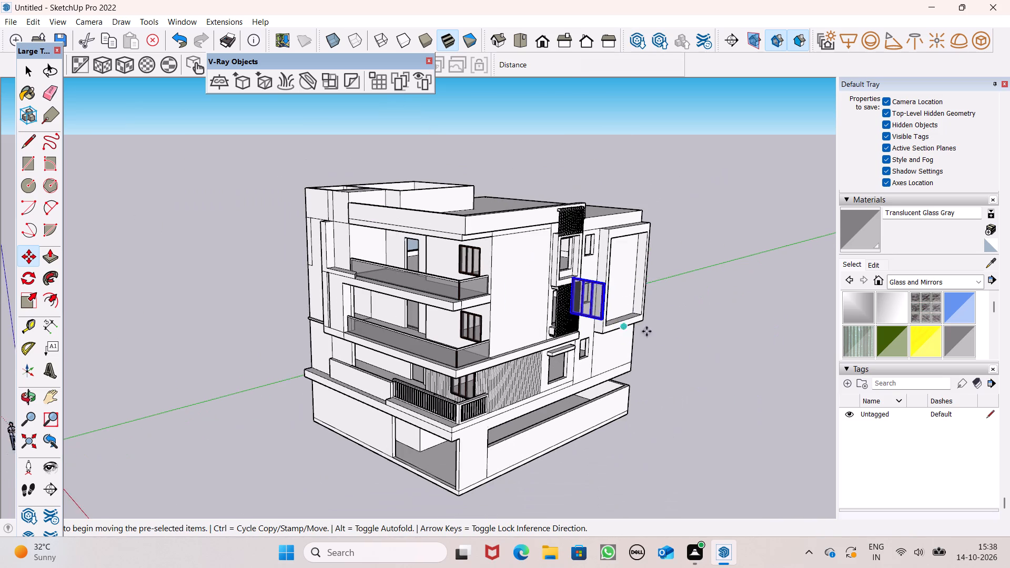
# Rotate the copied window about its lower corner by roughly a quarter turn so it lies parallel to the side facade.
pyautogui.scroll(9, 698, 331)
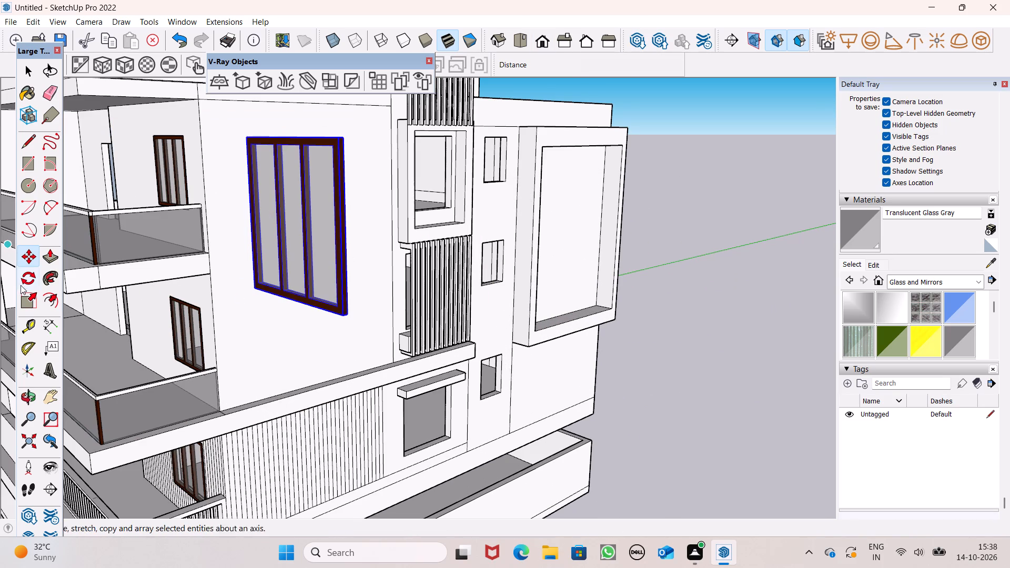
pyautogui.click(33, 277)
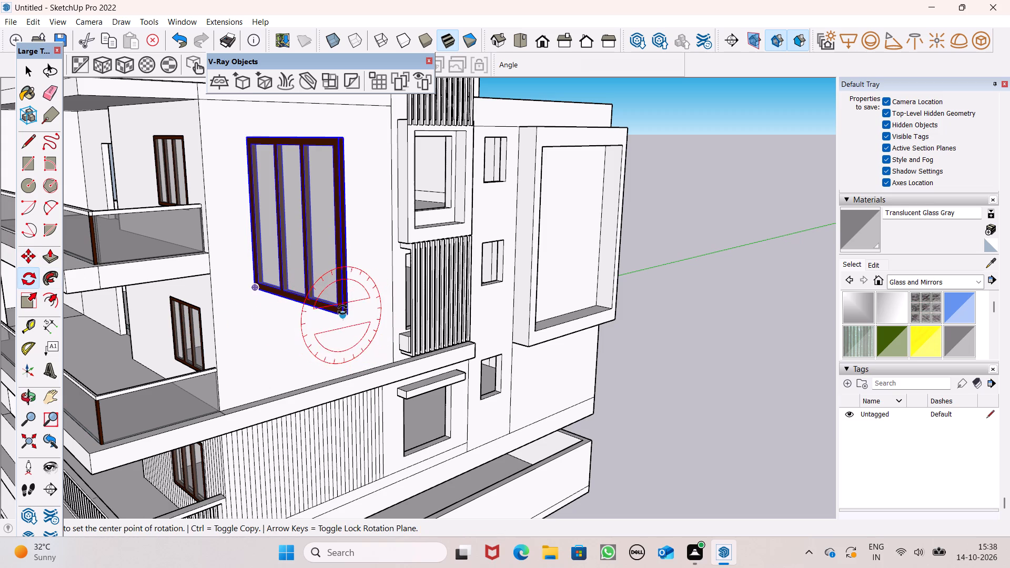
pyautogui.scroll(-4, 329, 255)
pyautogui.moveTo(388, 348); pyautogui.dragTo(532, 411, button='middle')
pyautogui.scroll(-4, 506, 303)
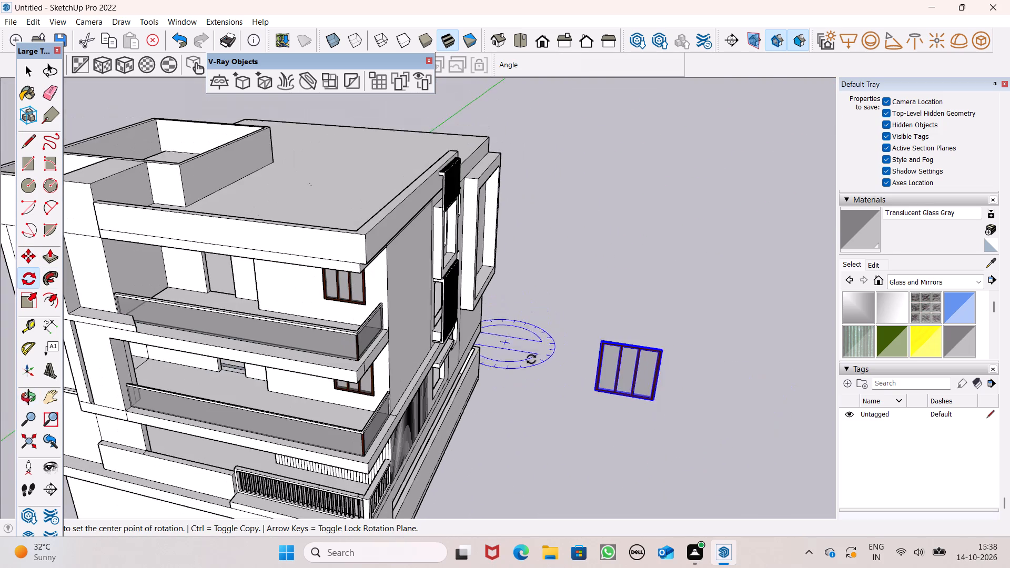
pyautogui.scroll(10, 682, 393)
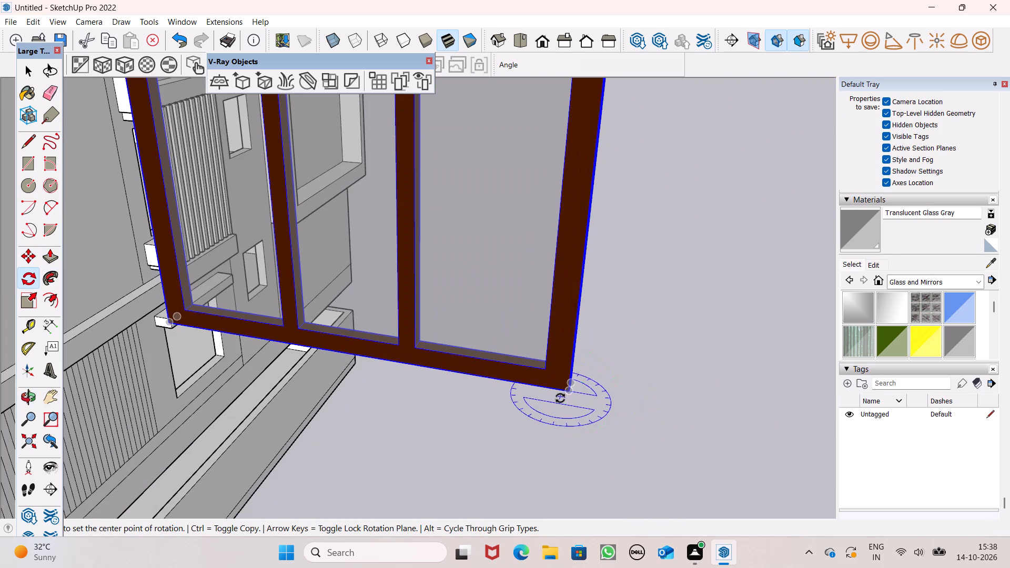
pyautogui.click(564, 399)
pyautogui.click(634, 415)
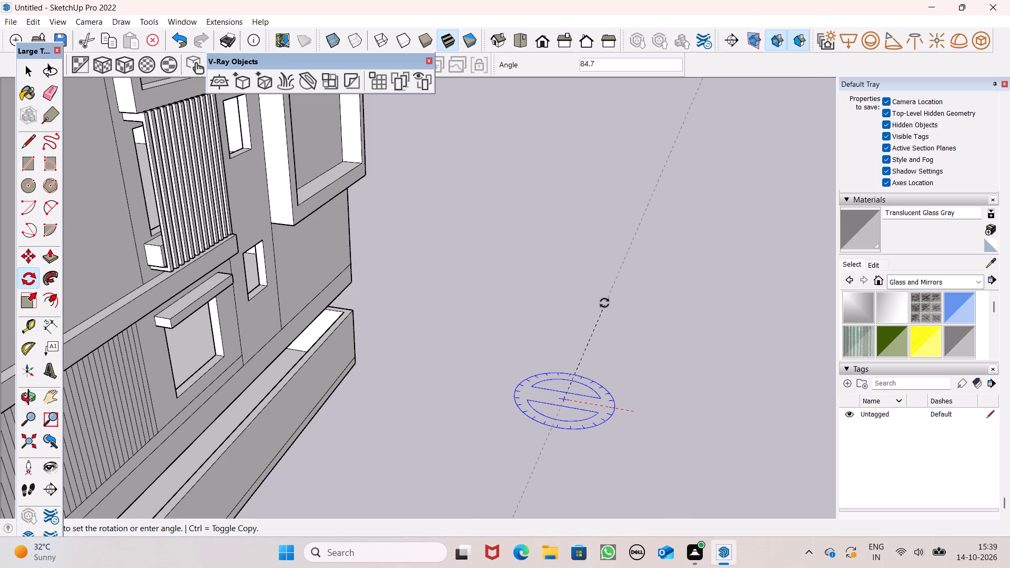
pyautogui.click(585, 309)
pyautogui.scroll(-11, 607, 316)
pyautogui.scroll(1, 614, 319)
pyautogui.scroll(-1, 614, 323)
pyautogui.scroll(1, 614, 327)
pyautogui.scroll(-1, 614, 329)
pyautogui.scroll(-7, 574, 261)
pyautogui.press('space')
# Move the rotated window to the building and place it in the side facade opening under the small projecting ledge.
pyautogui.scroll(-3, 573, 257)
pyautogui.scroll(1, 571, 281)
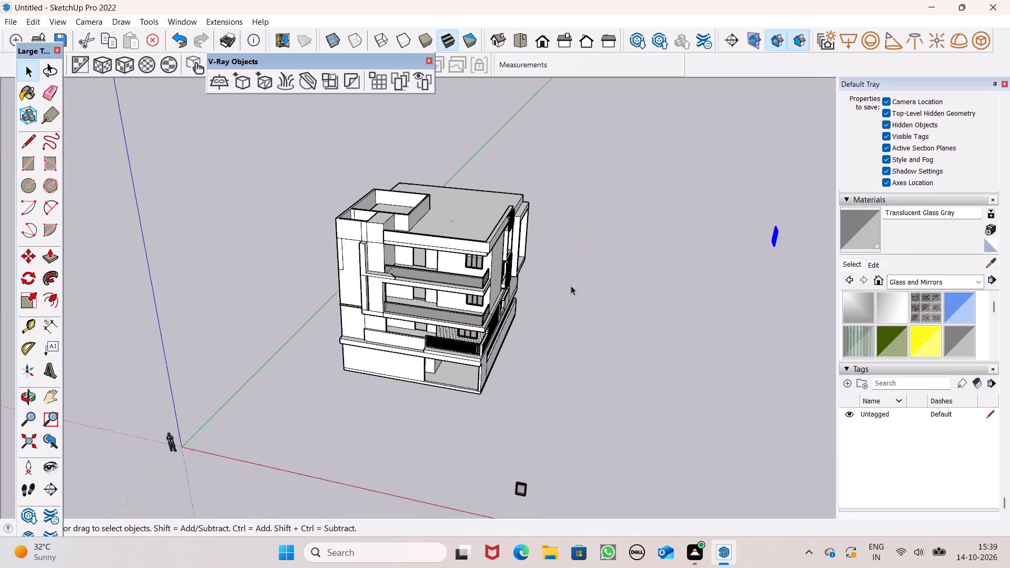
pyautogui.scroll(1, 571, 286)
pyautogui.moveTo(637, 298); pyautogui.dragTo(570, 294, button='middle')
pyautogui.scroll(-3, 541, 335)
pyautogui.scroll(2, 699, 302)
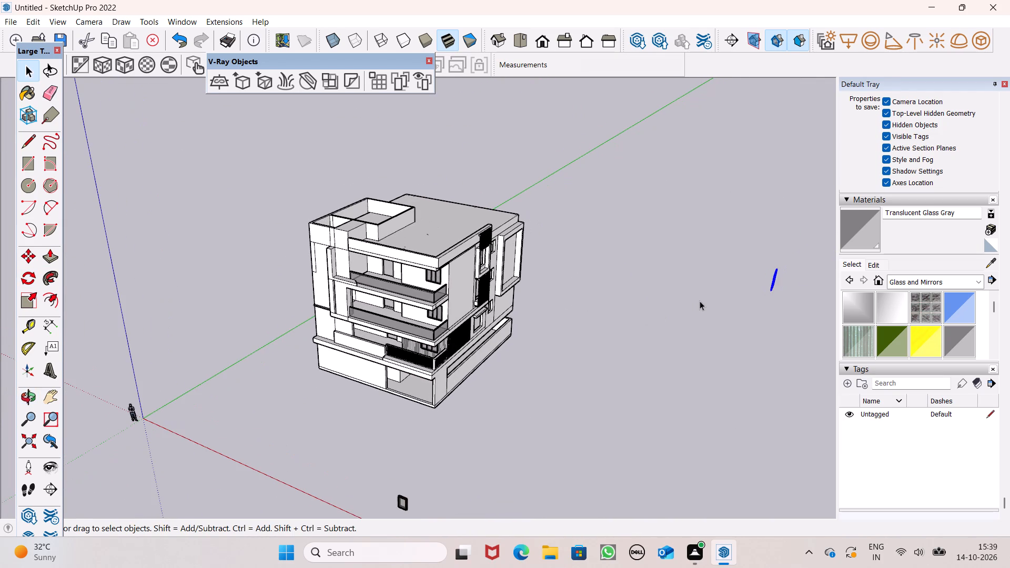
pyautogui.press('m')
pyautogui.press('Return')
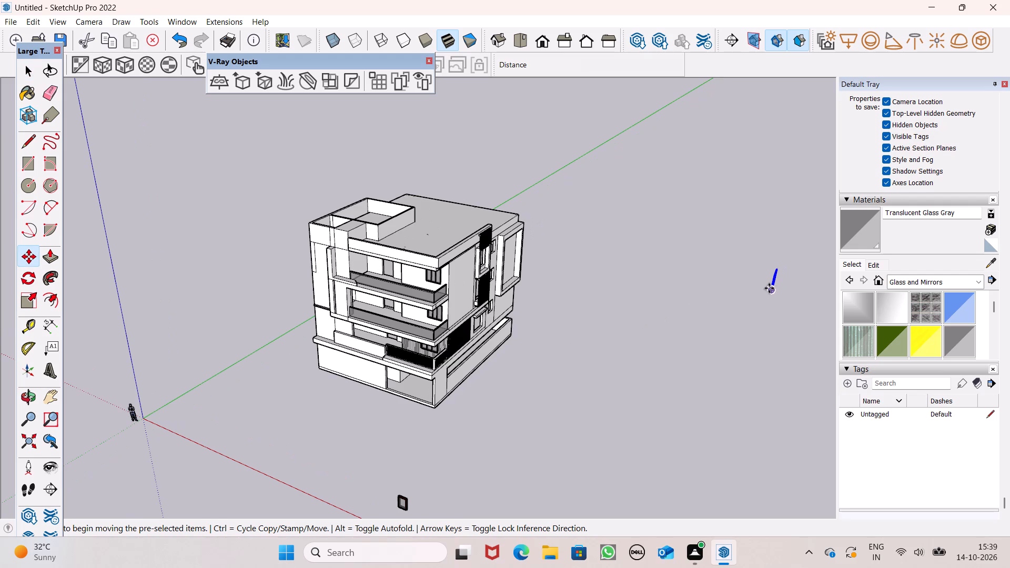
pyautogui.moveTo(769, 288); pyautogui.dragTo(509, 324)
pyautogui.moveTo(511, 320); pyautogui.dragTo(524, 363)
pyautogui.scroll(10, 530, 368)
pyautogui.moveTo(548, 352); pyautogui.dragTo(429, 357, button='middle')
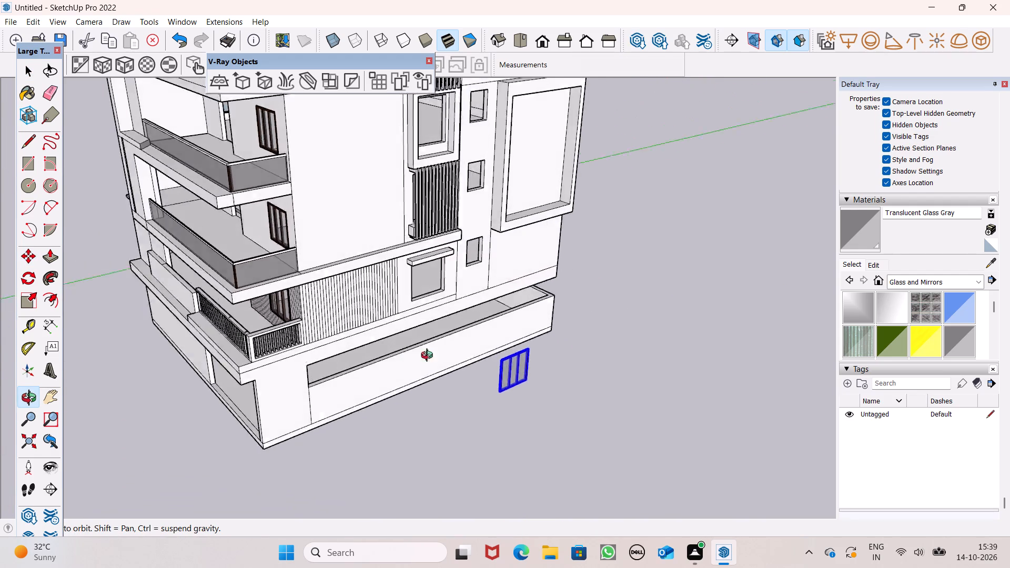
pyautogui.moveTo(429, 357); pyautogui.dragTo(312, 346, button='middle')
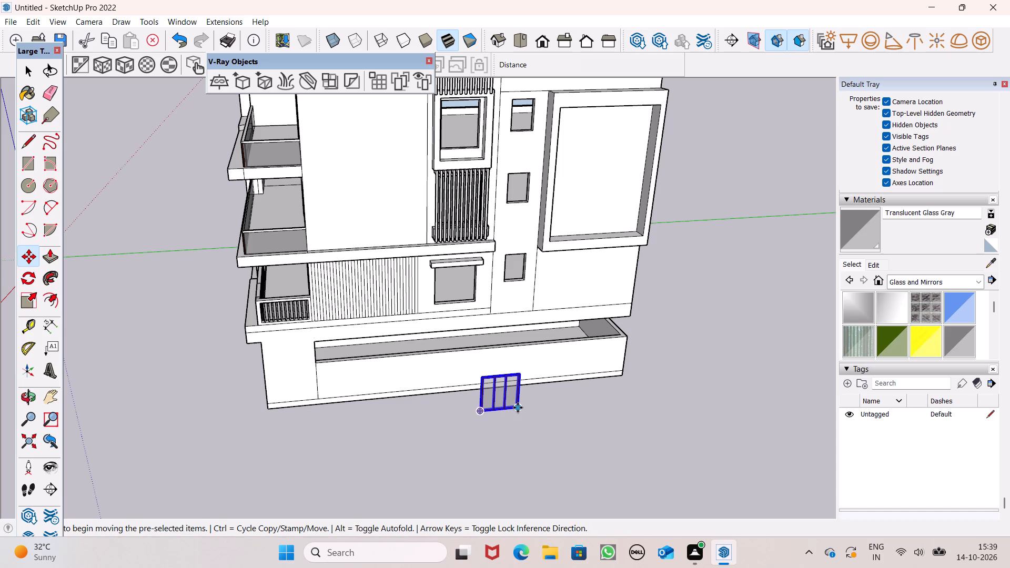
pyautogui.moveTo(517, 408); pyautogui.dragTo(476, 298)
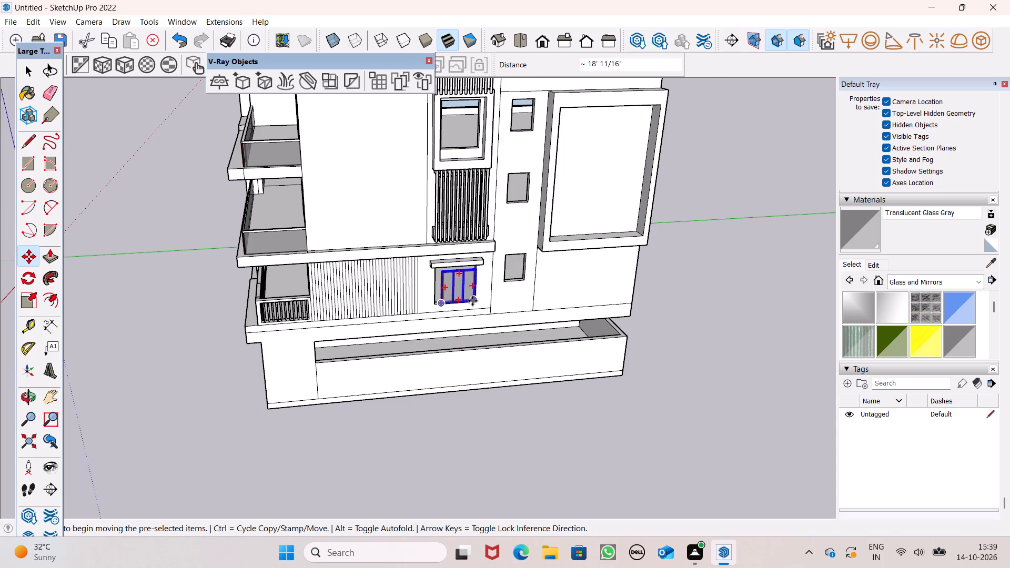
# Scale the window under the ledge by 3.14 in depth and about 1.19 in width to fill its opening.
pyautogui.scroll(16, 467, 280)
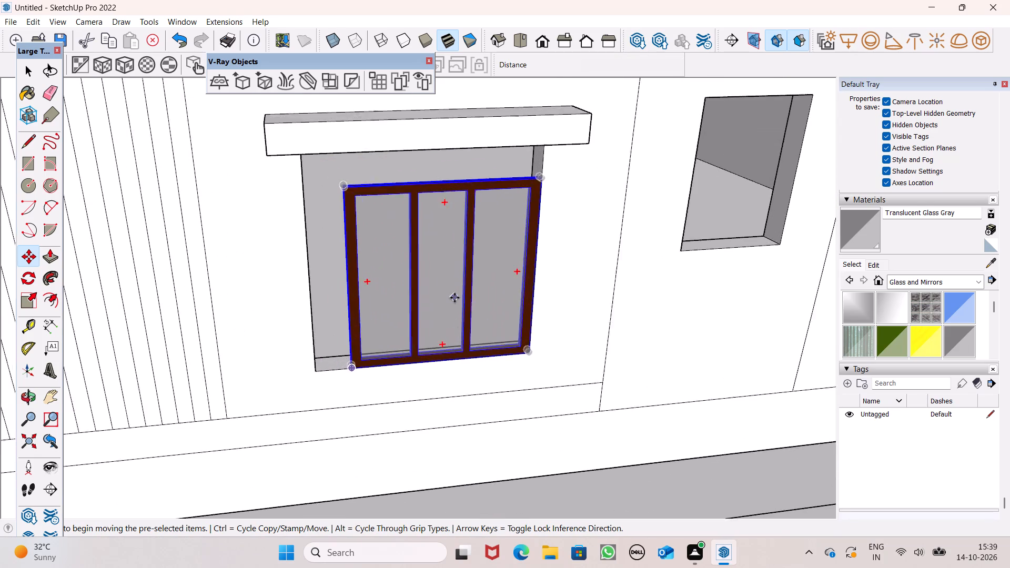
pyautogui.scroll(2, 454, 298)
pyautogui.moveTo(480, 347); pyautogui.dragTo(633, 335, button='middle')
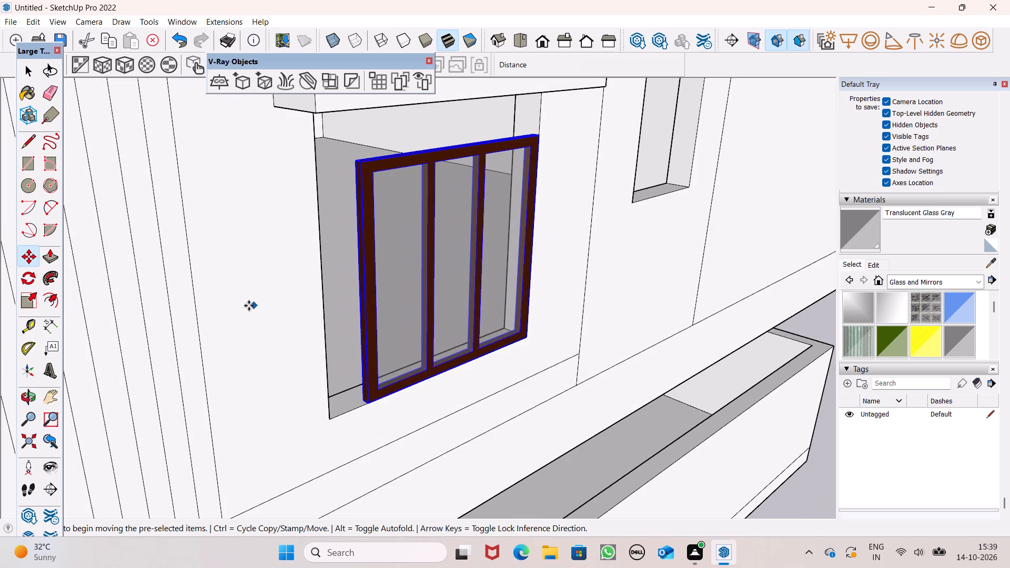
pyautogui.click(25, 307)
pyautogui.scroll(1, 335, 325)
pyautogui.moveTo(341, 328); pyautogui.dragTo(383, 339, button='middle')
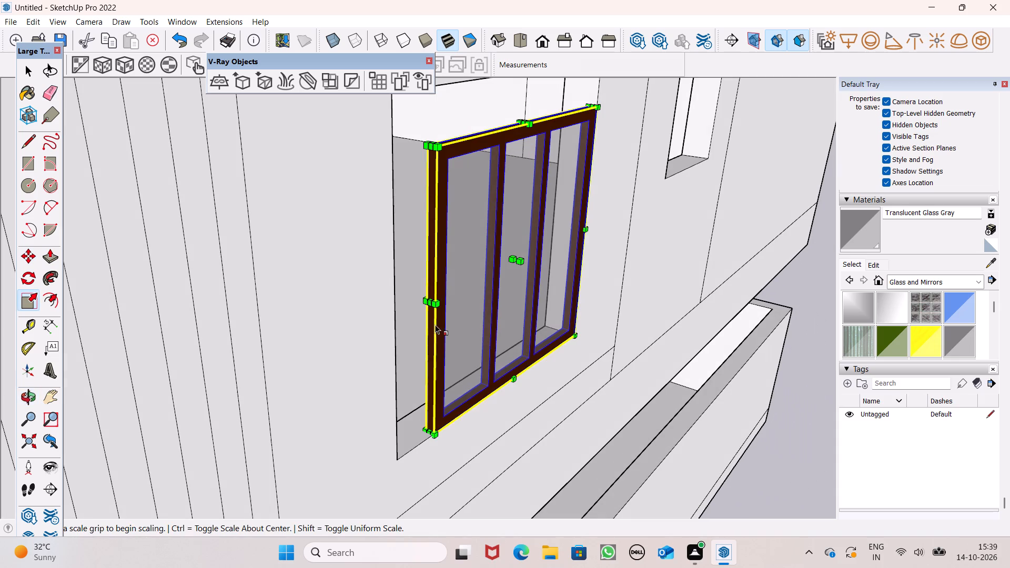
pyautogui.moveTo(512, 260); pyautogui.dragTo(495, 260)
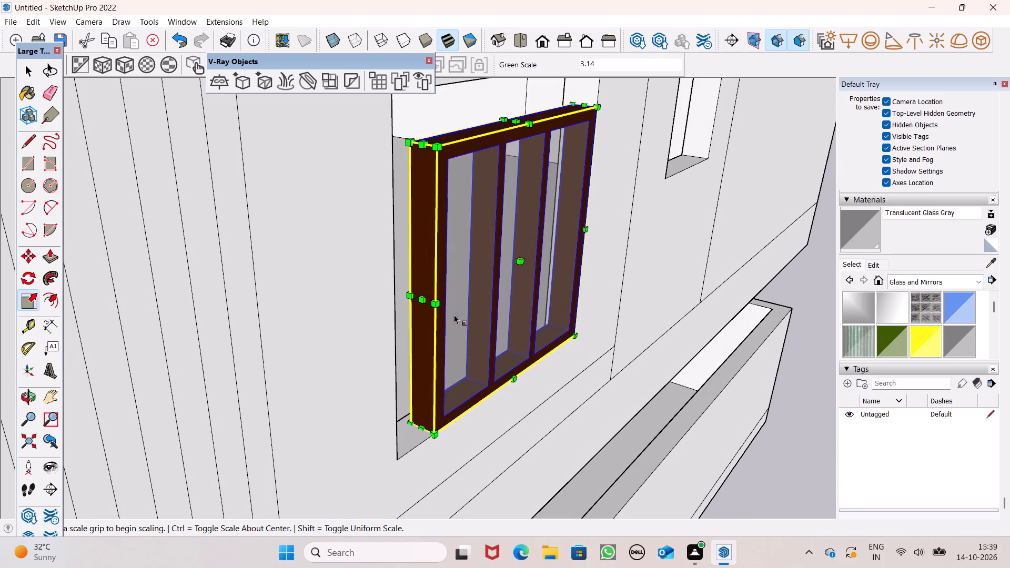
pyautogui.moveTo(419, 302); pyautogui.dragTo(387, 321)
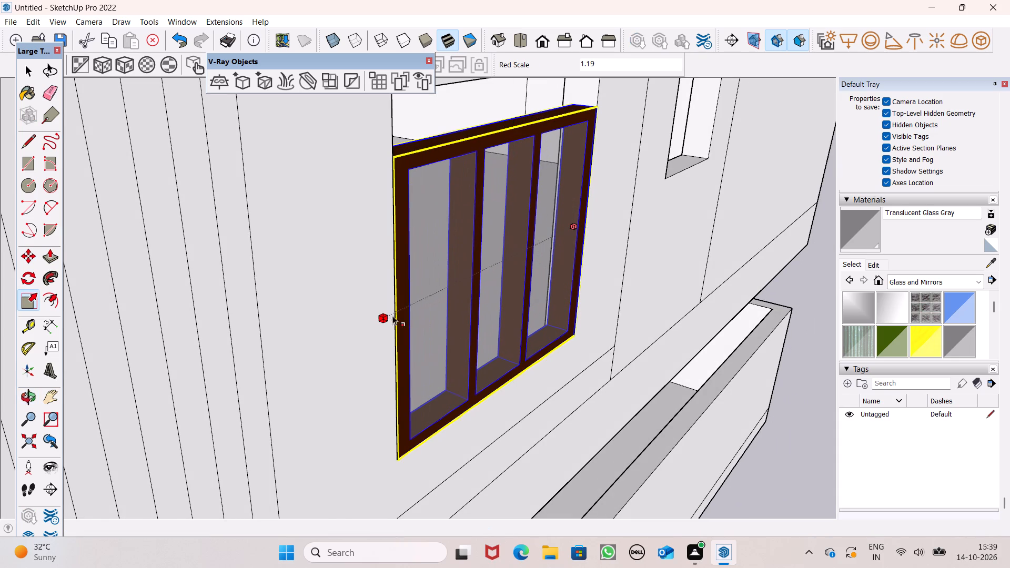
# Stretch the window's height in stages, starting with a 1.10 scale, until its top reaches the opening's upper edge beneath the ledge.
pyautogui.scroll(-3, 470, 280)
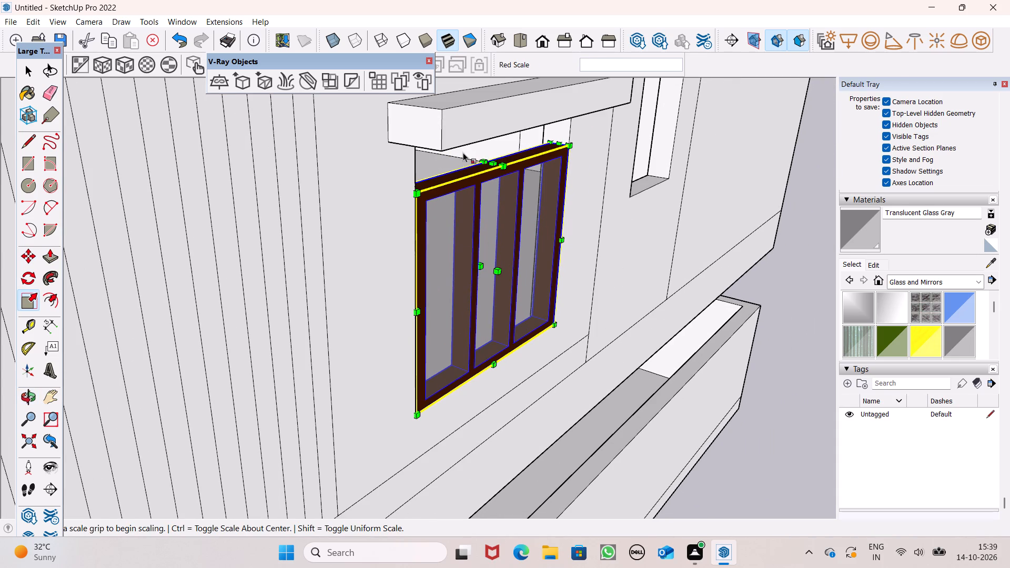
pyautogui.scroll(5, 459, 134)
pyautogui.scroll(6, 511, 116)
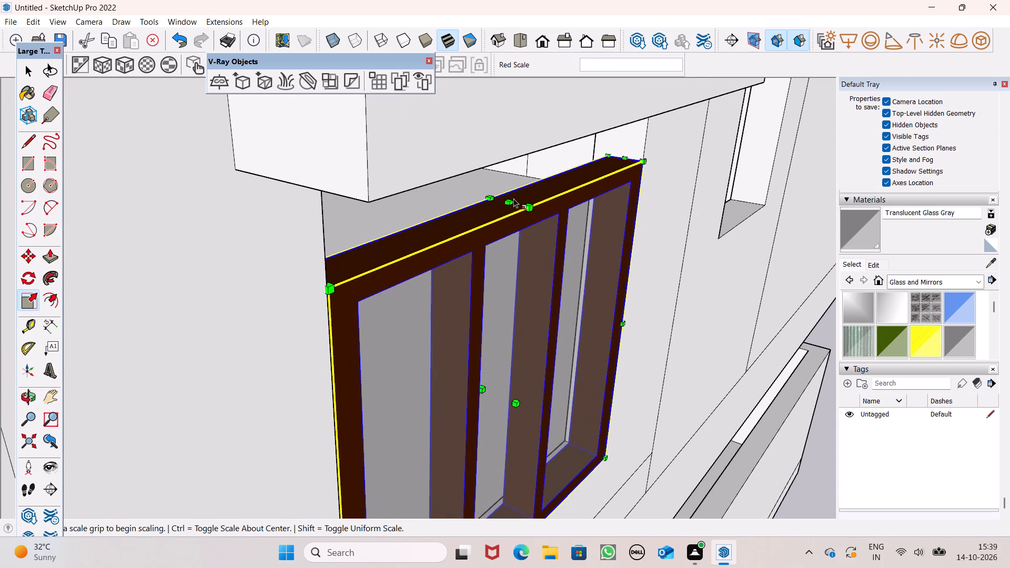
pyautogui.moveTo(510, 206); pyautogui.dragTo(496, 159)
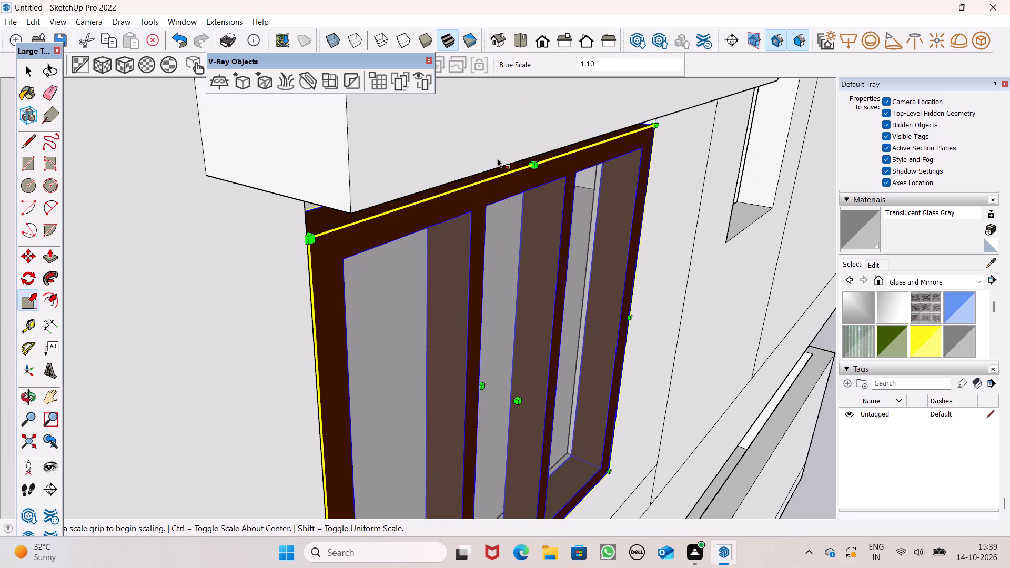
pyautogui.scroll(-1, 537, 190)
pyautogui.moveTo(532, 184); pyautogui.dragTo(519, 134, button='middle')
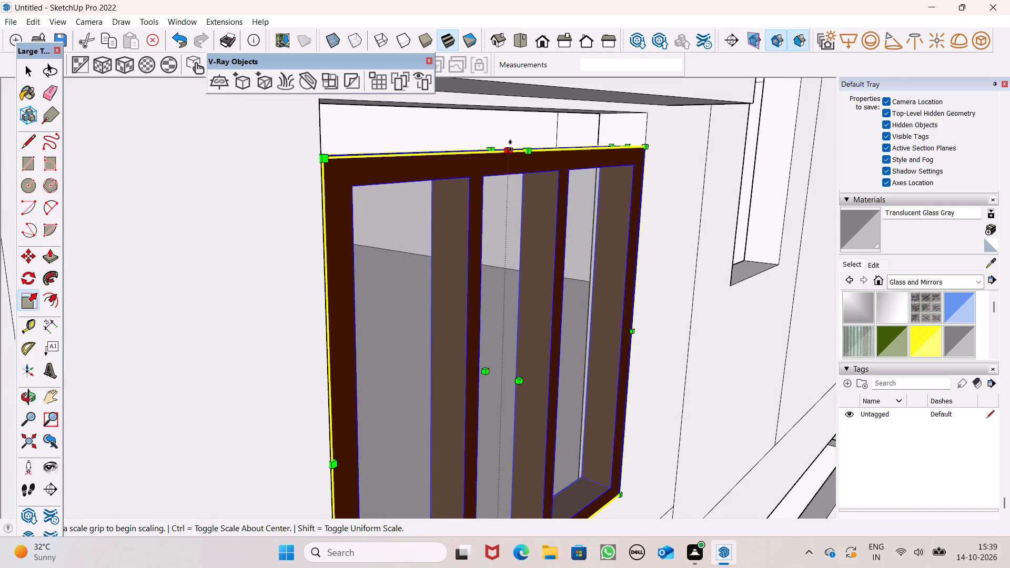
pyautogui.moveTo(508, 148); pyautogui.dragTo(503, 119)
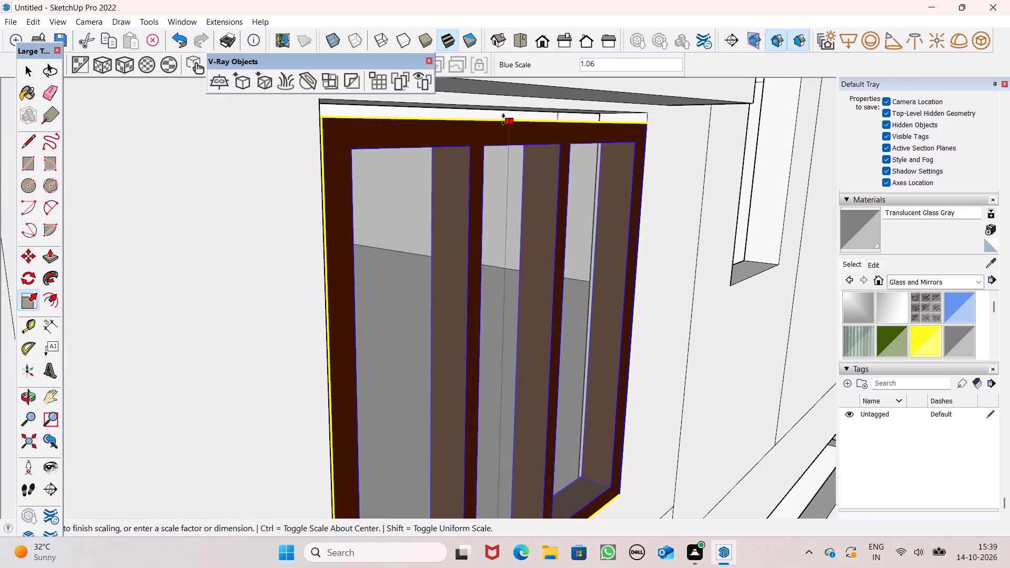
pyautogui.moveTo(503, 119); pyautogui.dragTo(502, 113)
pyautogui.scroll(-5, 530, 181)
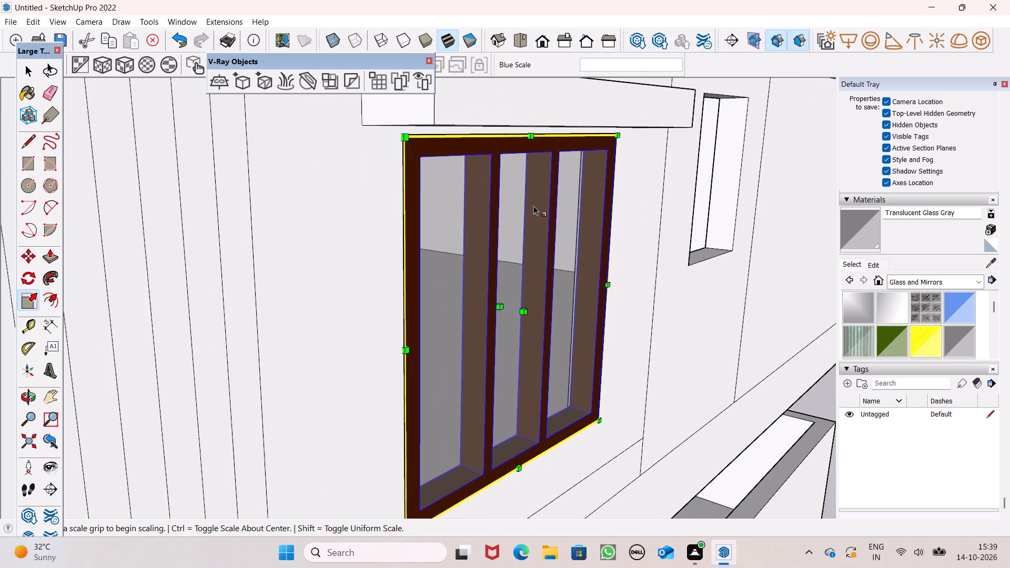
pyautogui.scroll(-7, 524, 222)
pyautogui.scroll(-2, 514, 265)
pyautogui.press('space')
pyautogui.scroll(-2, 594, 214)
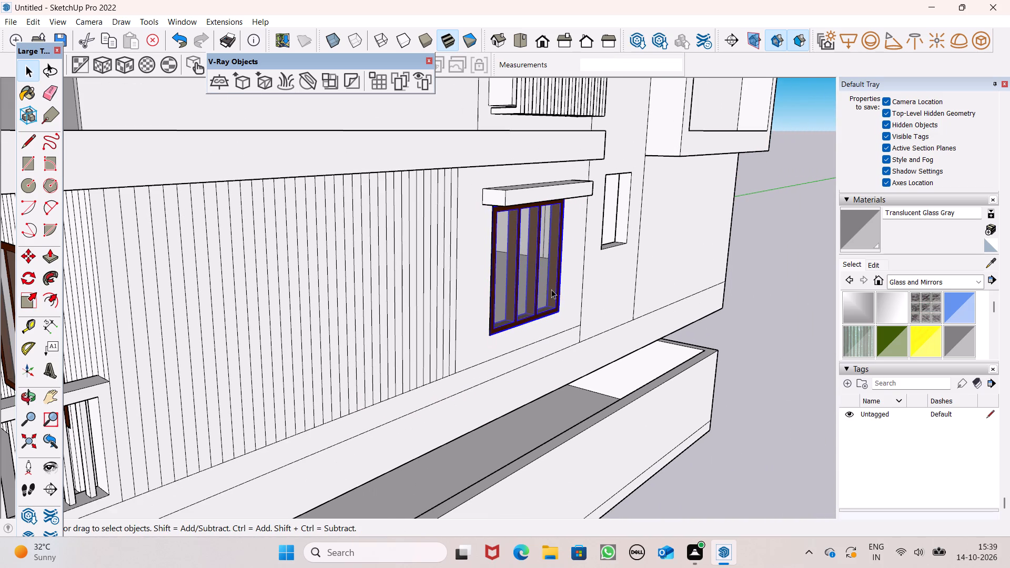
# Examine the fitted window under the ledge and the remaining openings on the side facade.
pyautogui.scroll(1, 654, 282)
pyautogui.click(760, 329)
pyautogui.scroll(1, 733, 326)
pyautogui.moveTo(682, 323); pyautogui.dragTo(530, 326, button='middle')
pyautogui.moveTo(521, 319); pyautogui.dragTo(517, 313, button='middle')
pyautogui.moveTo(517, 313); pyautogui.dragTo(492, 355, button='middle')
pyautogui.scroll(-2, 527, 217)
pyautogui.scroll(1, 528, 244)
pyautogui.scroll(-4, 528, 255)
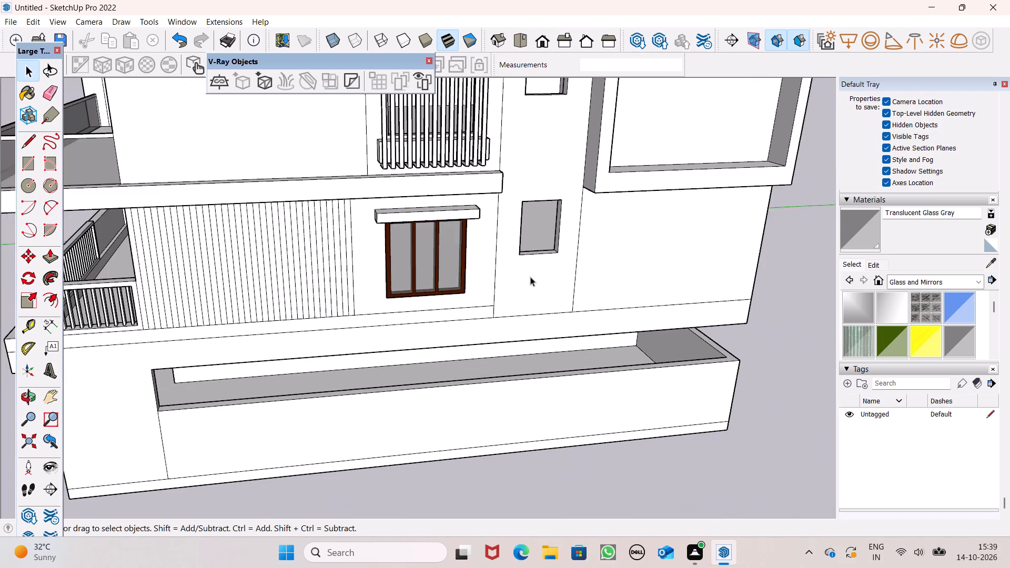
pyautogui.scroll(-7, 531, 273)
pyautogui.scroll(1, 538, 300)
pyautogui.scroll(-1, 538, 300)
pyautogui.scroll(1, 507, 181)
pyautogui.scroll(-1, 507, 181)
pyautogui.scroll(1, 507, 181)
pyautogui.scroll(-4, 507, 186)
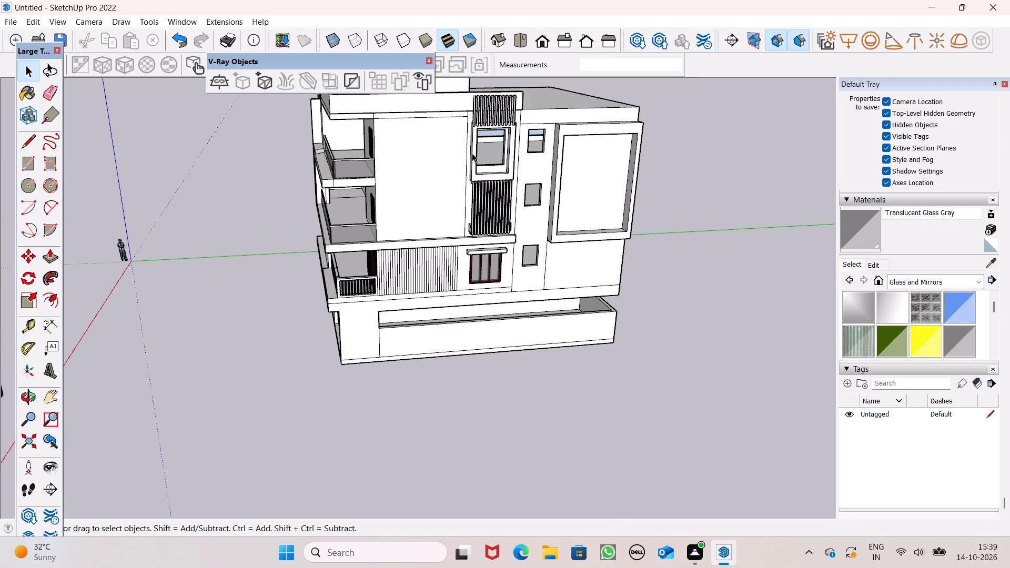
pyautogui.scroll(1, 463, 125)
pyautogui.scroll(-1, 486, 123)
pyautogui.scroll(1, 487, 124)
pyautogui.scroll(5, 607, 218)
pyautogui.scroll(2, 506, 215)
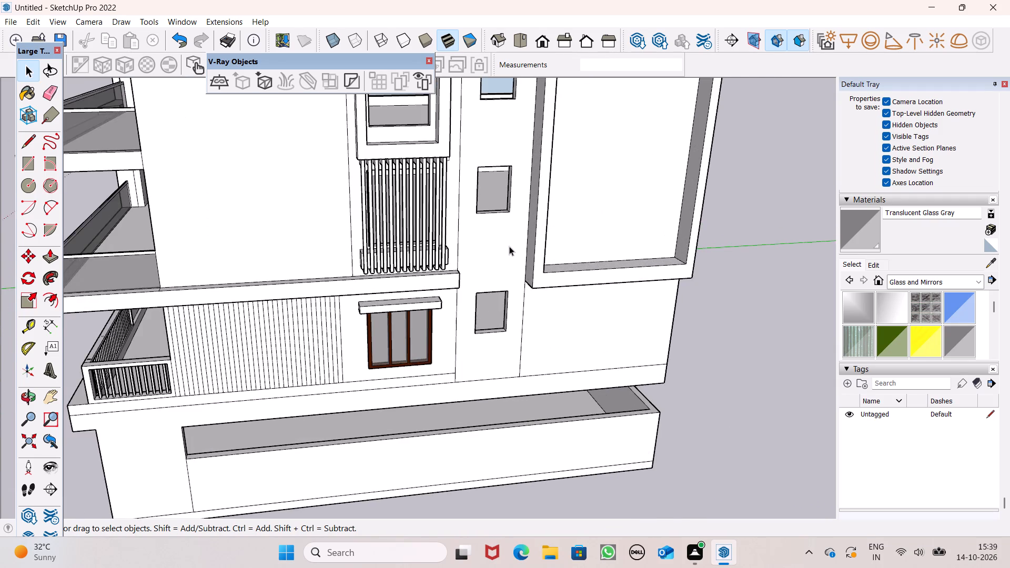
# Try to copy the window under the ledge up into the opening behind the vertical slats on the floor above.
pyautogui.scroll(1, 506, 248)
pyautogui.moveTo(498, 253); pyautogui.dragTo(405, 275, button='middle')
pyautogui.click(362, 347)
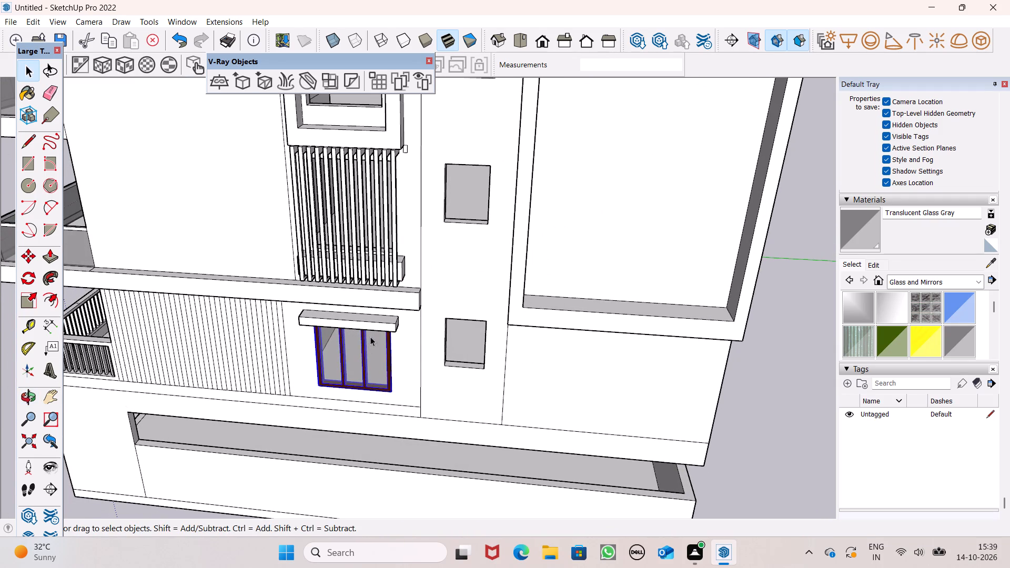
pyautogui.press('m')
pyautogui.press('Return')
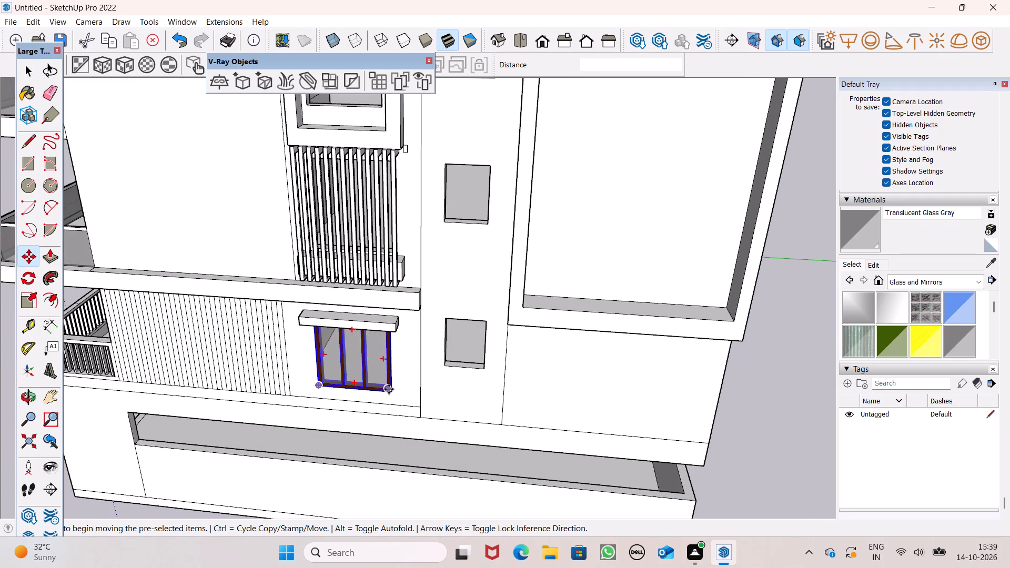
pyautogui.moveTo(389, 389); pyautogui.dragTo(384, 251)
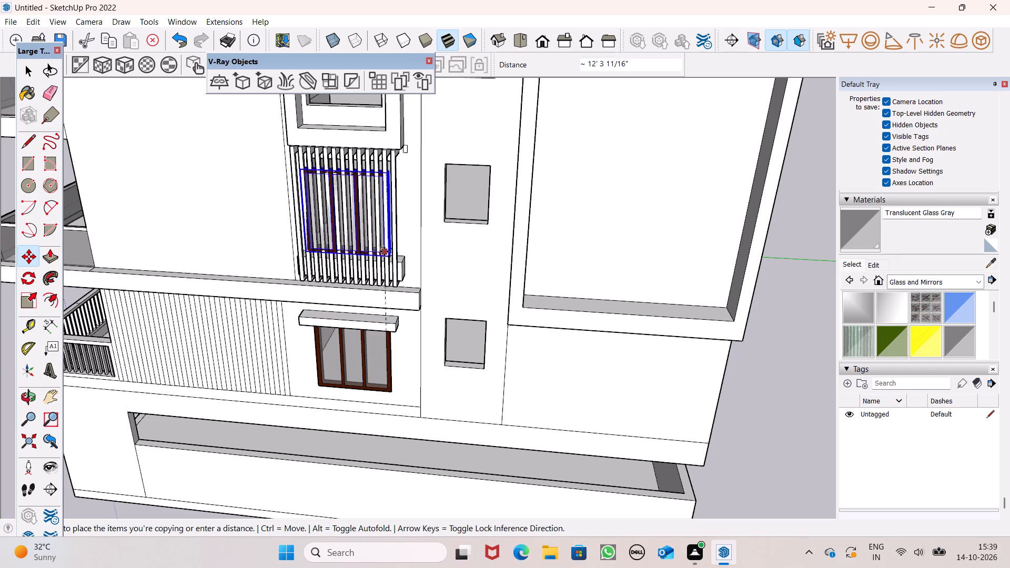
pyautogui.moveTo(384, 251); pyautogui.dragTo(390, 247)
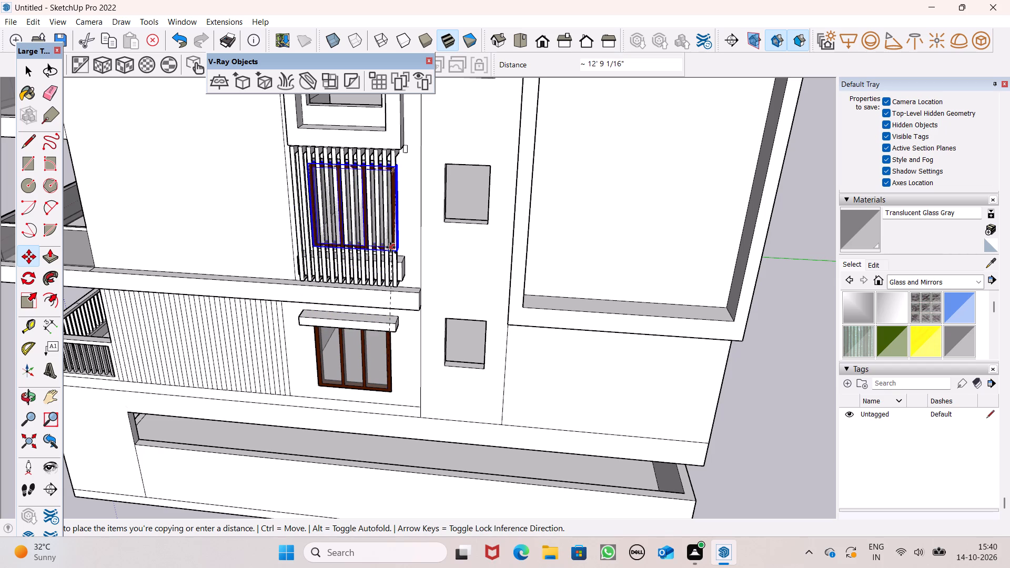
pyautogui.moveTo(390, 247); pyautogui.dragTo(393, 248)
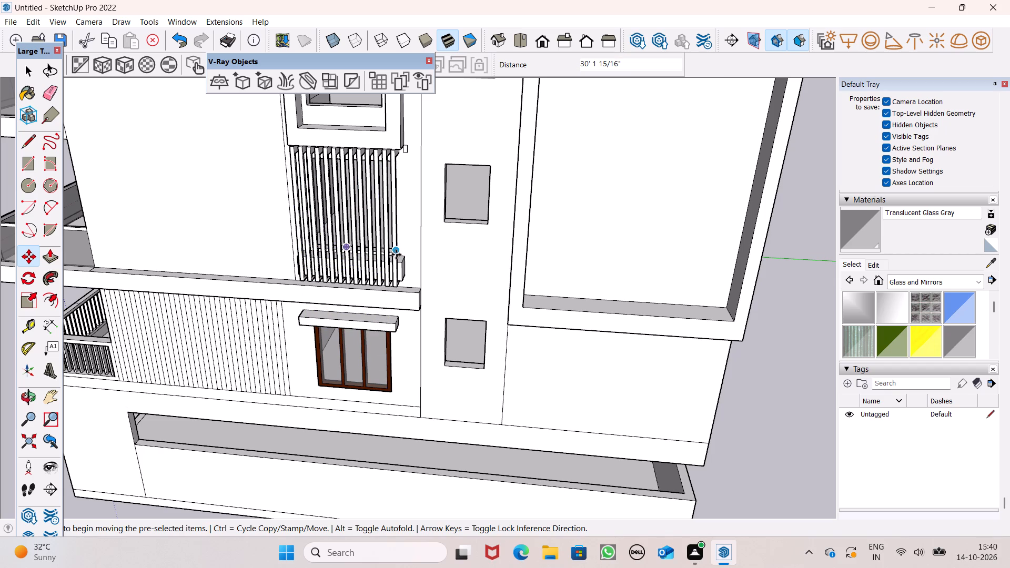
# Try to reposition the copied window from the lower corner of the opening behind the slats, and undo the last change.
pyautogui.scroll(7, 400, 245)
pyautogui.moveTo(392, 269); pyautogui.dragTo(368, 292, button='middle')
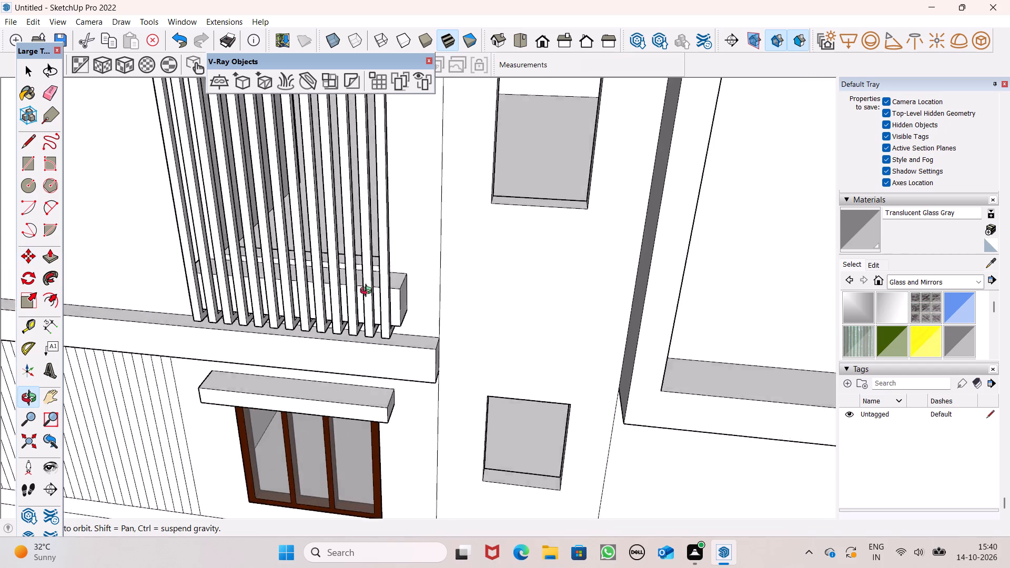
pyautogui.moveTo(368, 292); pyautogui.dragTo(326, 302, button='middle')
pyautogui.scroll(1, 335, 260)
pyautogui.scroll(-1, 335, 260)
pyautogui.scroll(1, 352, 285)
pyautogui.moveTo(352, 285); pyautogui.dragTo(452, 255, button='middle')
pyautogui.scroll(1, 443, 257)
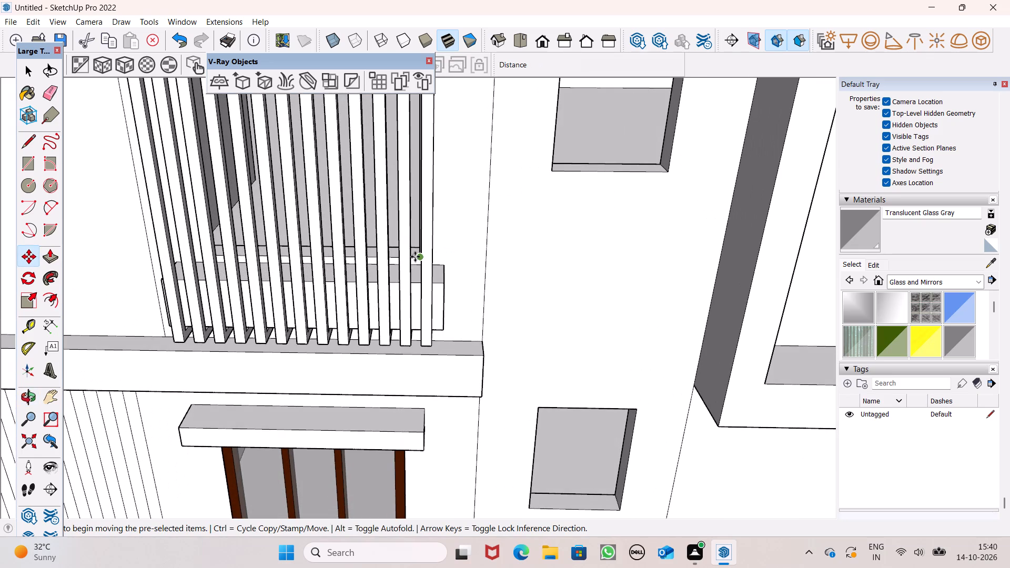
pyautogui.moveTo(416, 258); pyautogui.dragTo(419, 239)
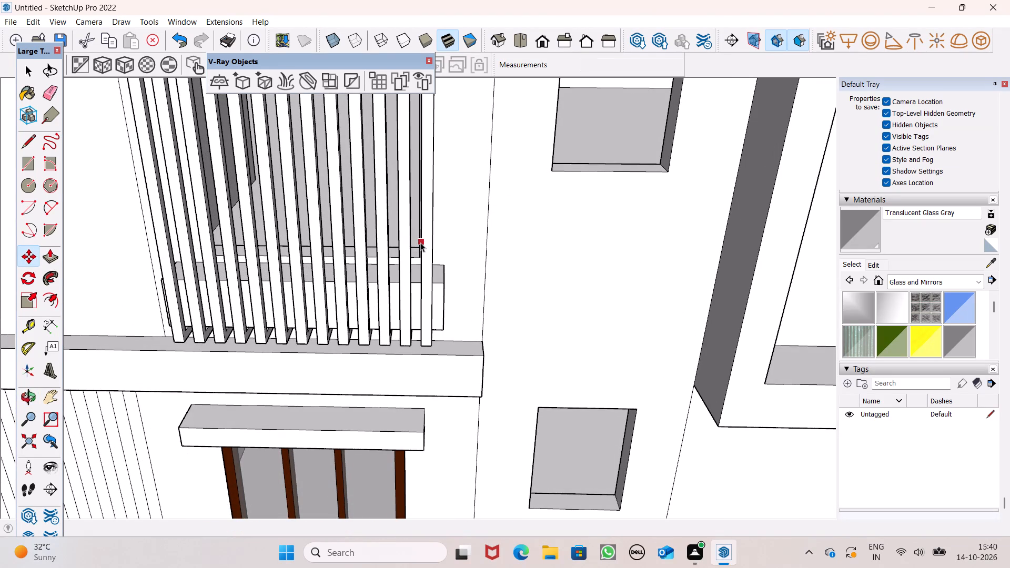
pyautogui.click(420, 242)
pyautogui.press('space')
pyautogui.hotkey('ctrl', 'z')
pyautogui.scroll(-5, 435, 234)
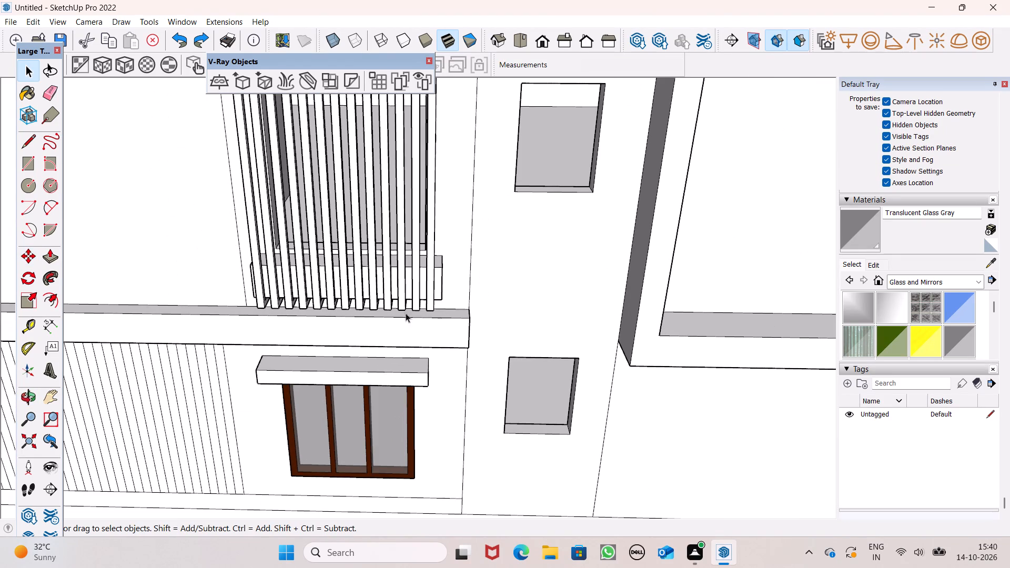
# Copy the window under the ledge up to the lower corner of the opening behind the vertical slats.
pyautogui.click(378, 380)
pyautogui.press('m')
pyautogui.press('Return')
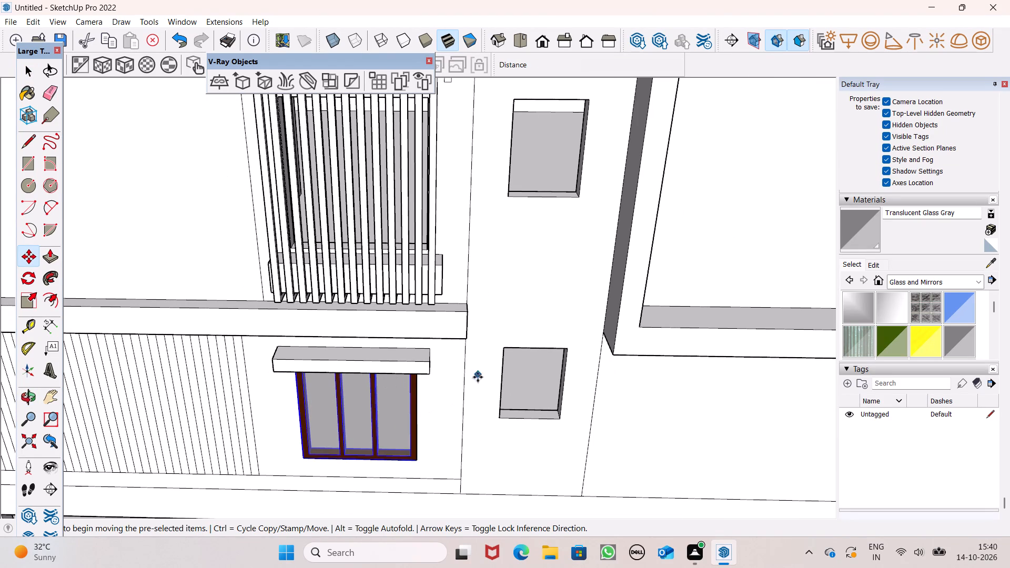
pyautogui.moveTo(416, 458); pyautogui.dragTo(408, 350)
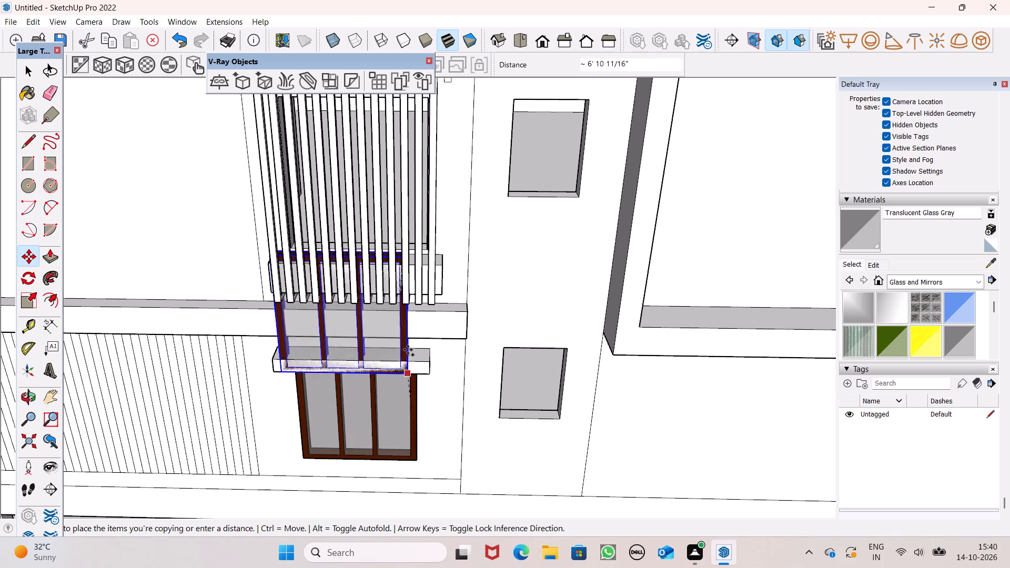
pyautogui.moveTo(408, 350); pyautogui.dragTo(428, 251)
pyautogui.scroll(2, 424, 236)
pyautogui.scroll(-1, 424, 236)
pyautogui.scroll(2, 424, 236)
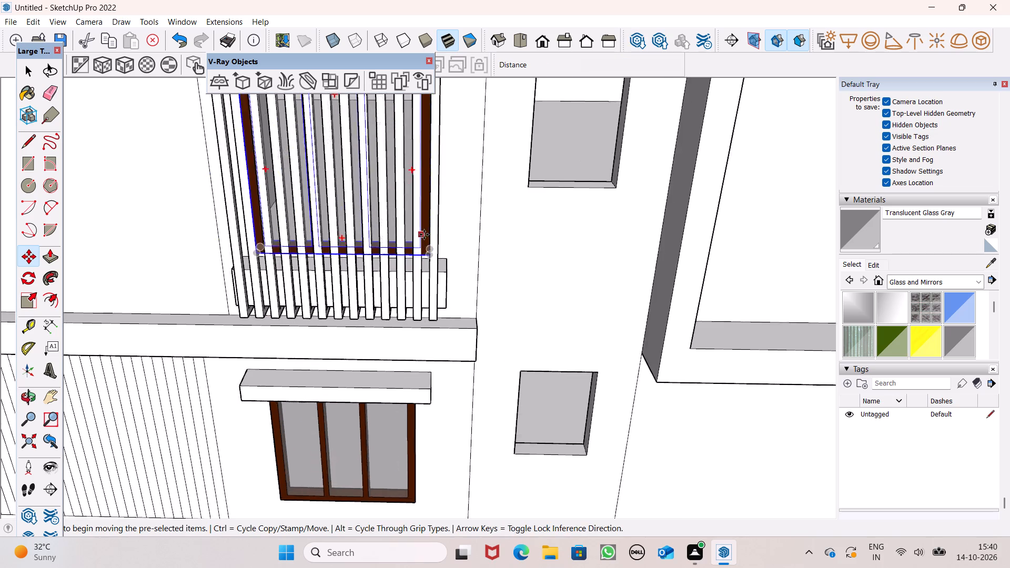
# Move the copied window back from the slats so its bottom corner sits in the wall opening's lower corner, and deselect it.
pyautogui.scroll(2, 424, 235)
pyautogui.moveTo(436, 224); pyautogui.dragTo(228, 229, button='middle')
pyautogui.scroll(2, 391, 236)
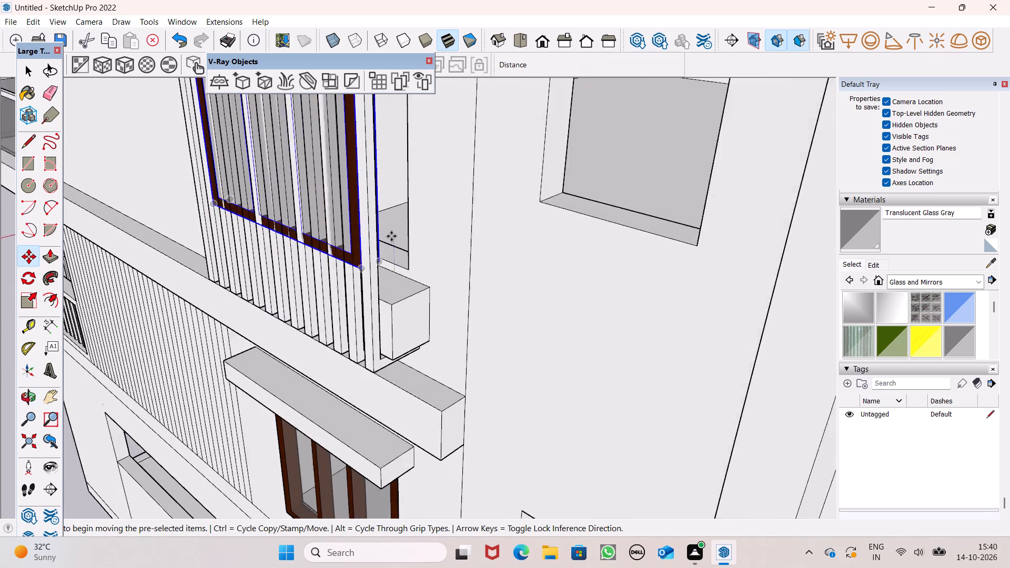
pyautogui.scroll(1, 391, 236)
pyautogui.moveTo(349, 287); pyautogui.dragTo(402, 277)
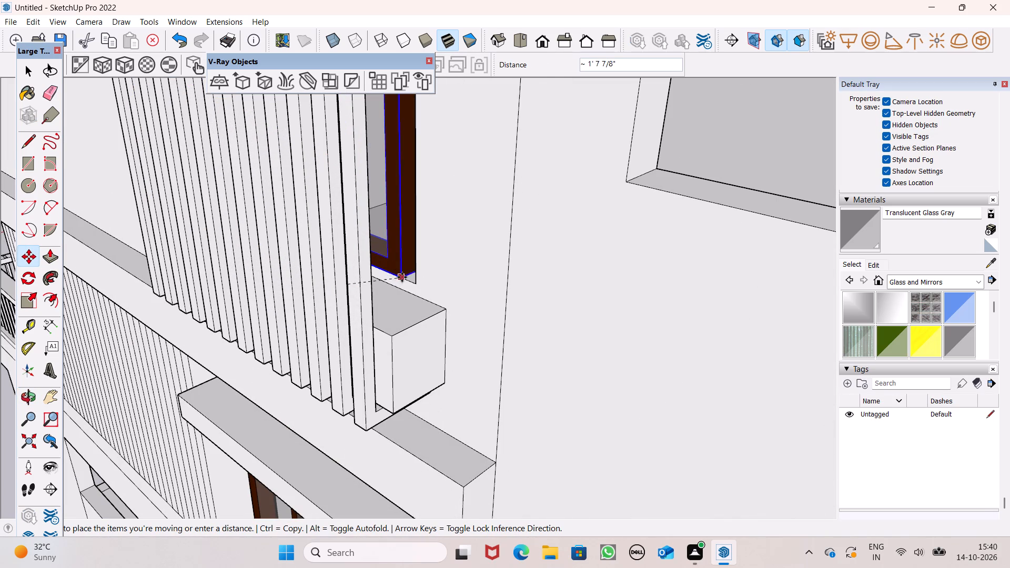
pyautogui.moveTo(402, 277); pyautogui.dragTo(416, 282)
pyautogui.scroll(-17, 457, 298)
pyautogui.moveTo(436, 260); pyautogui.dragTo(662, 190, button='middle')
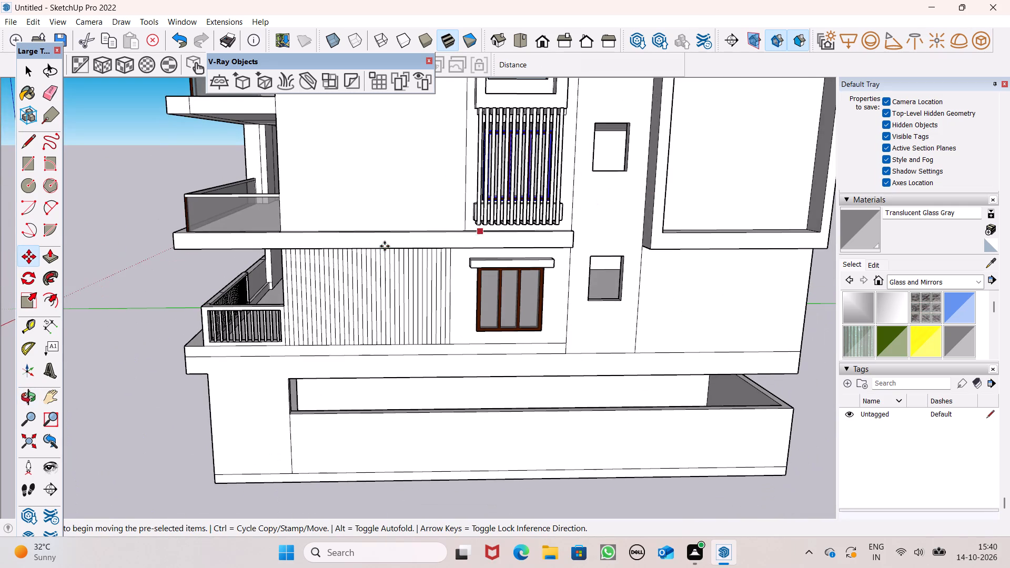
pyautogui.press('space')
pyautogui.click(140, 283)
# Scale the window behind the slats vertically by about 1.11 so its top reaches the opening's upper edge.
pyautogui.scroll(2, 517, 125)
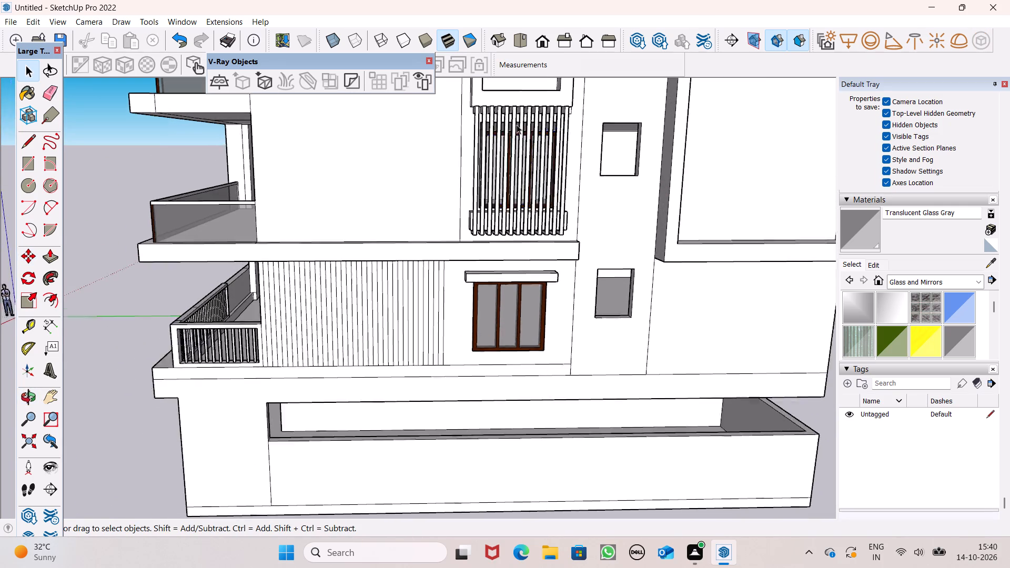
pyautogui.scroll(8, 517, 125)
pyautogui.scroll(1, 521, 201)
pyautogui.moveTo(521, 201); pyautogui.dragTo(731, 204, button='middle')
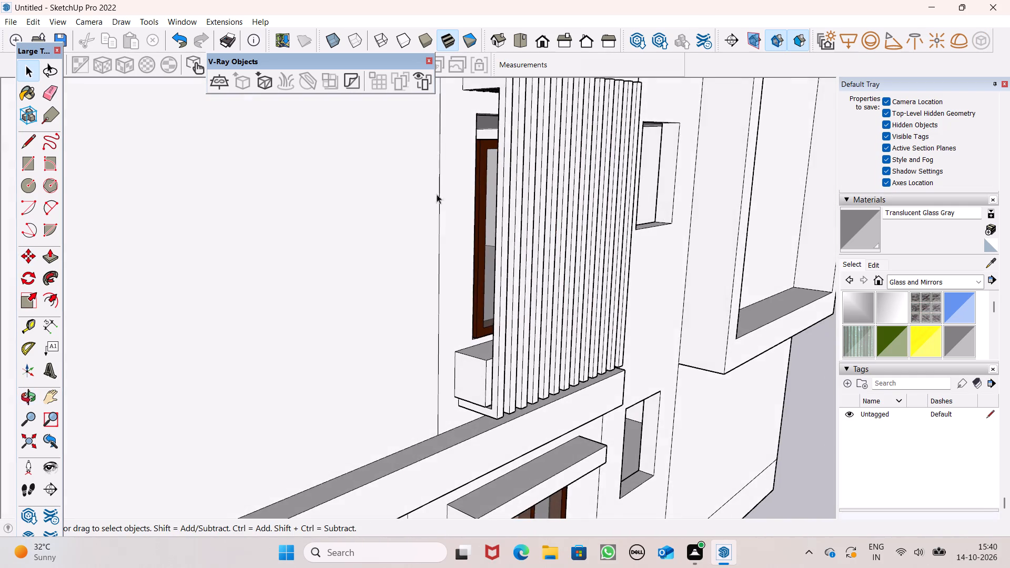
pyautogui.scroll(3, 450, 195)
pyautogui.moveTo(463, 177); pyautogui.dragTo(489, 250, button='middle')
pyautogui.scroll(4, 501, 243)
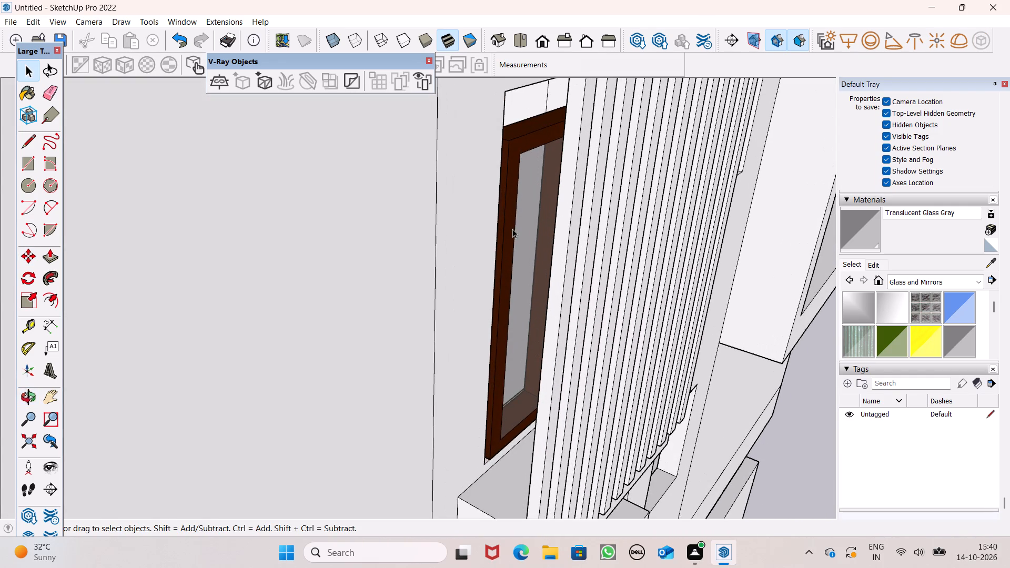
pyautogui.scroll(1, 512, 229)
pyautogui.click(513, 234)
pyautogui.moveTo(22, 300); pyautogui.dragTo(22, 301)
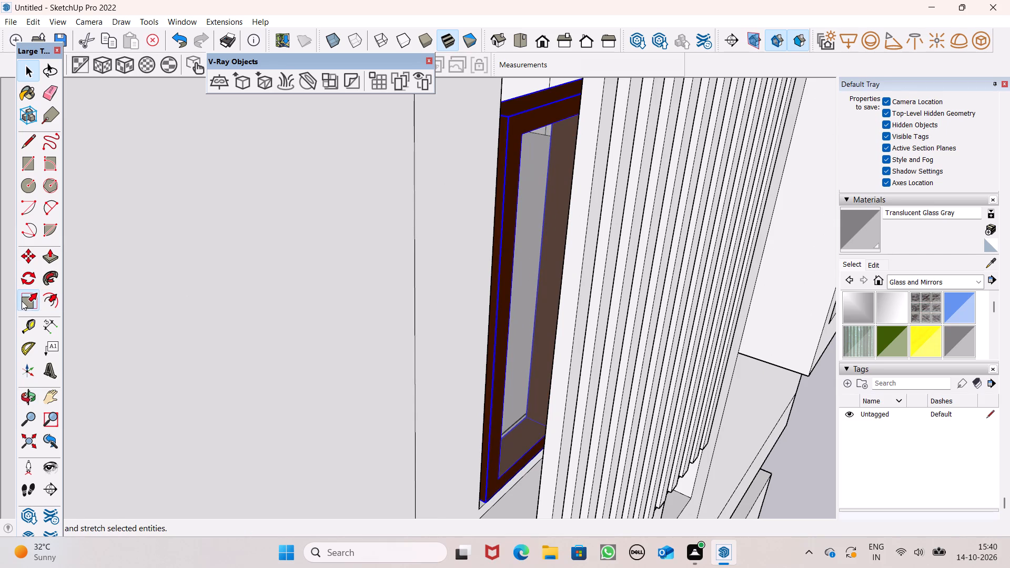
pyautogui.moveTo(22, 301); pyautogui.dragTo(29, 301)
pyautogui.moveTo(543, 154); pyautogui.dragTo(562, 123, button='middle')
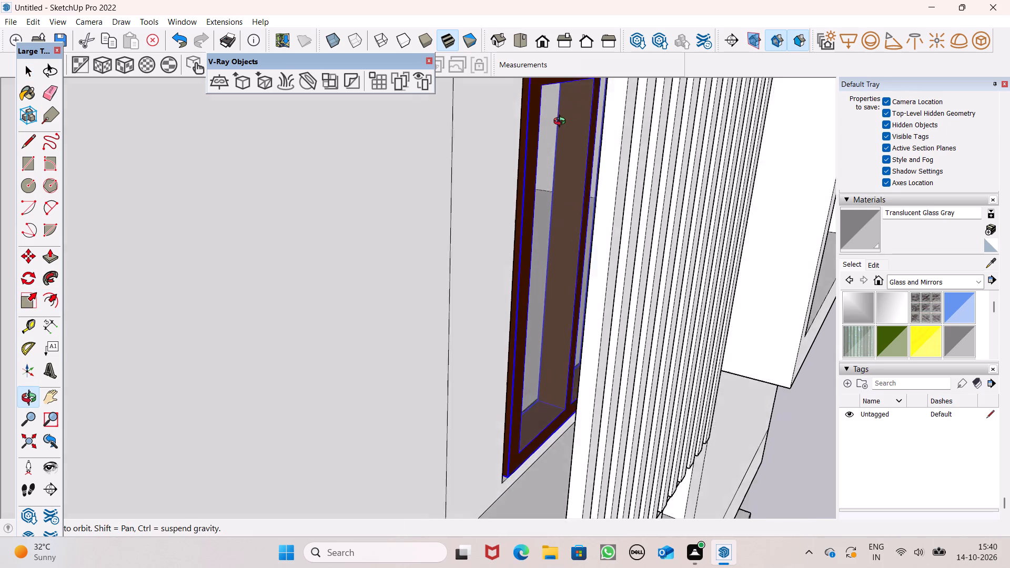
pyautogui.moveTo(562, 123); pyautogui.dragTo(412, 203, button='middle')
pyautogui.scroll(3, 515, 175)
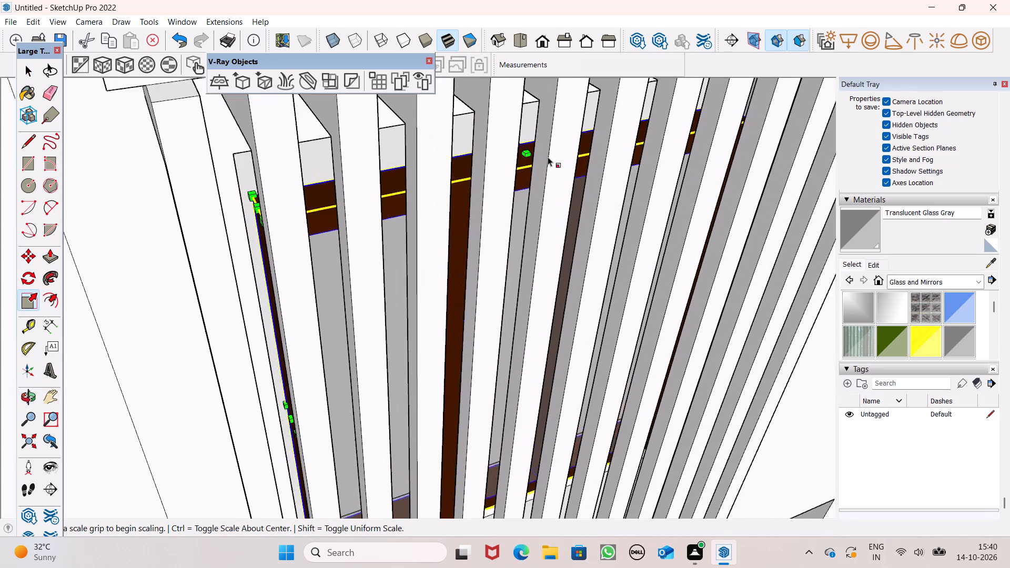
pyautogui.scroll(8, 548, 157)
pyautogui.scroll(-6, 520, 173)
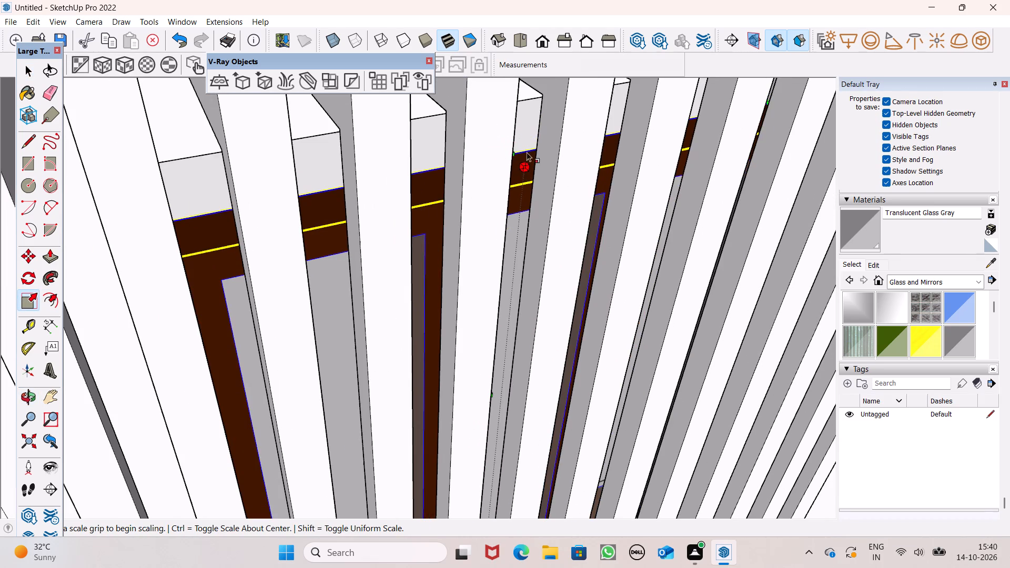
pyautogui.moveTo(538, 181); pyautogui.dragTo(513, 24, button='middle')
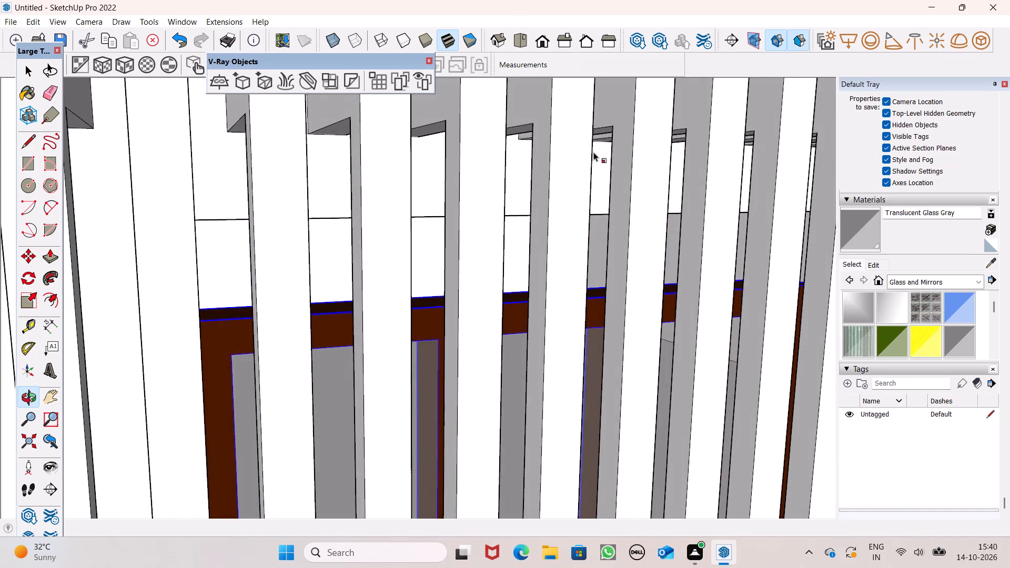
pyautogui.scroll(6, 593, 152)
pyautogui.moveTo(528, 277); pyautogui.dragTo(277, 317, button='middle')
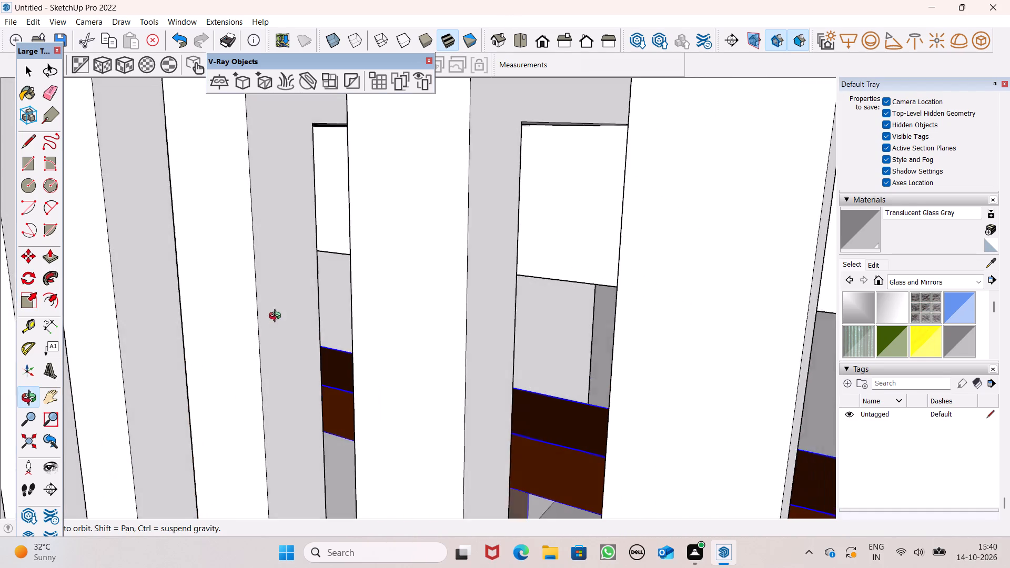
pyautogui.moveTo(277, 317); pyautogui.dragTo(439, 333, button='middle')
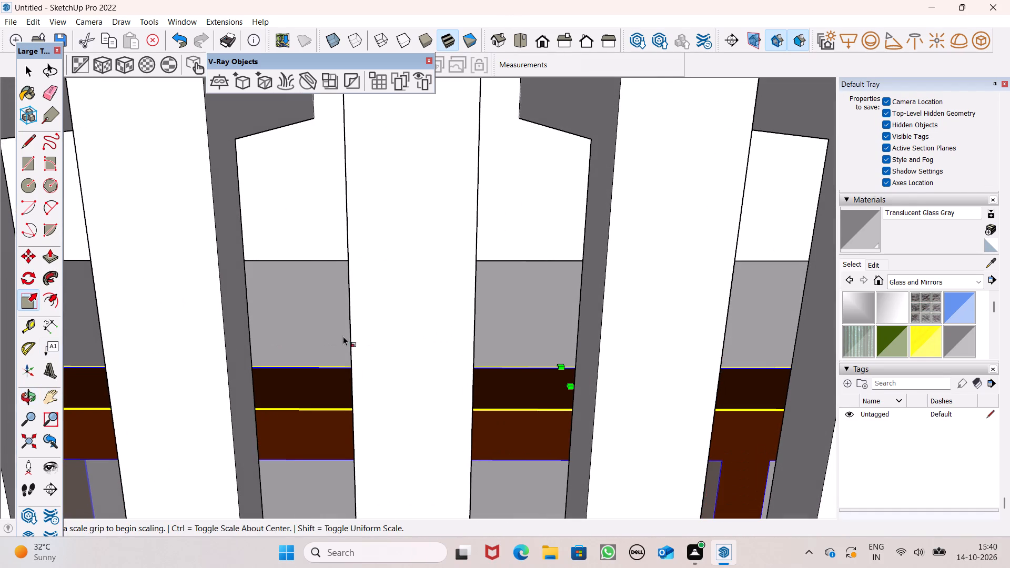
pyautogui.moveTo(568, 384); pyautogui.dragTo(549, 241)
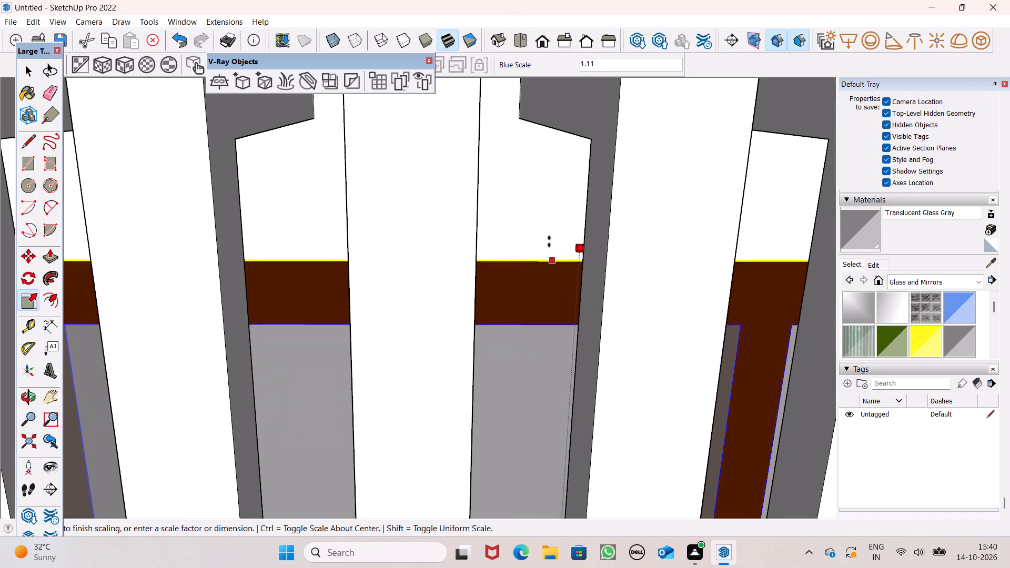
pyautogui.moveTo(549, 241); pyautogui.dragTo(533, 192)
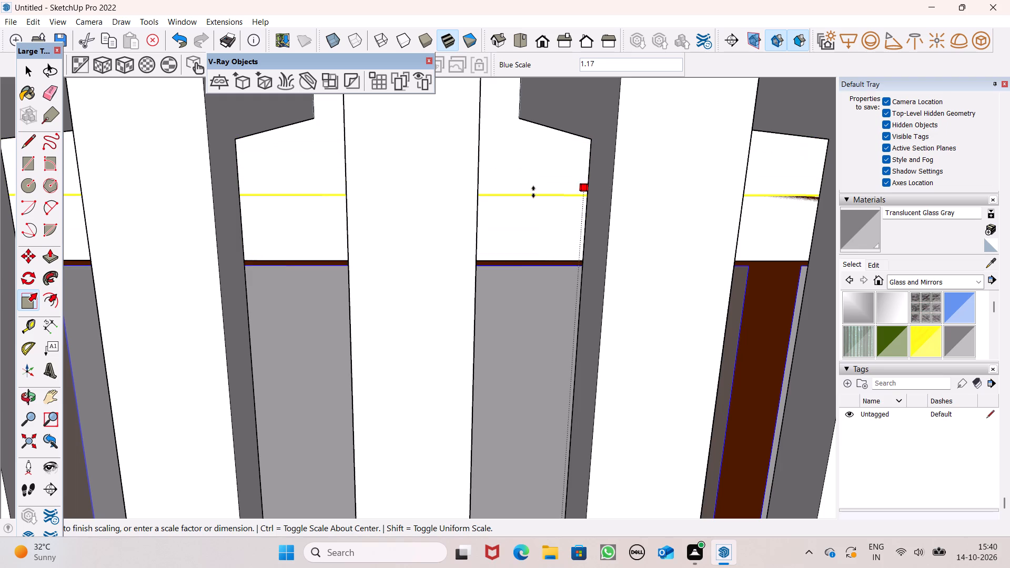
pyautogui.moveTo(533, 192); pyautogui.dragTo(519, 251)
# Scale the window behind the slats in width by about 1.02 so its frame reaches the opening's side edge.
pyautogui.scroll(-6, 506, 191)
pyautogui.scroll(-4, 548, 201)
pyautogui.moveTo(416, 301); pyautogui.dragTo(482, 275, button='middle')
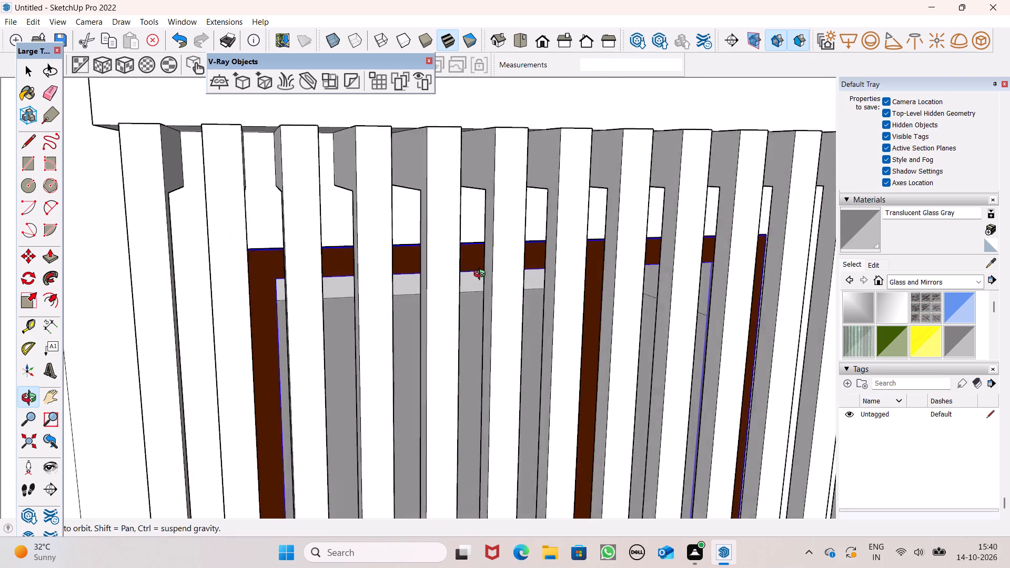
pyautogui.moveTo(482, 275); pyautogui.dragTo(512, 256, button='middle')
pyautogui.scroll(-2, 463, 239)
pyautogui.moveTo(399, 359); pyautogui.dragTo(323, 360, button='middle')
pyautogui.scroll(-1, 281, 399)
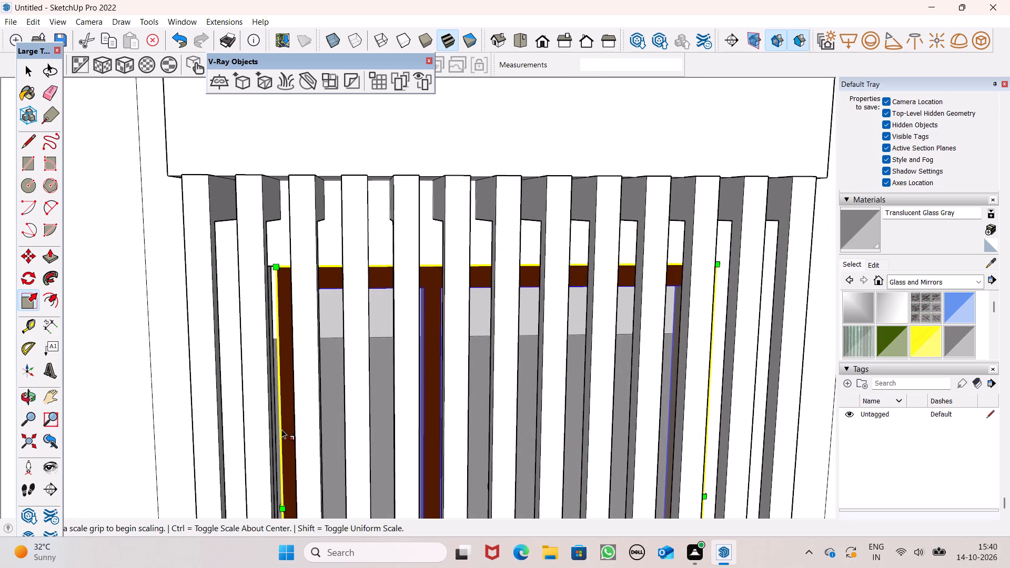
pyautogui.moveTo(284, 444); pyautogui.dragTo(348, 454, button='middle')
pyautogui.scroll(-6, 359, 355)
pyautogui.middleClick(352, 420)
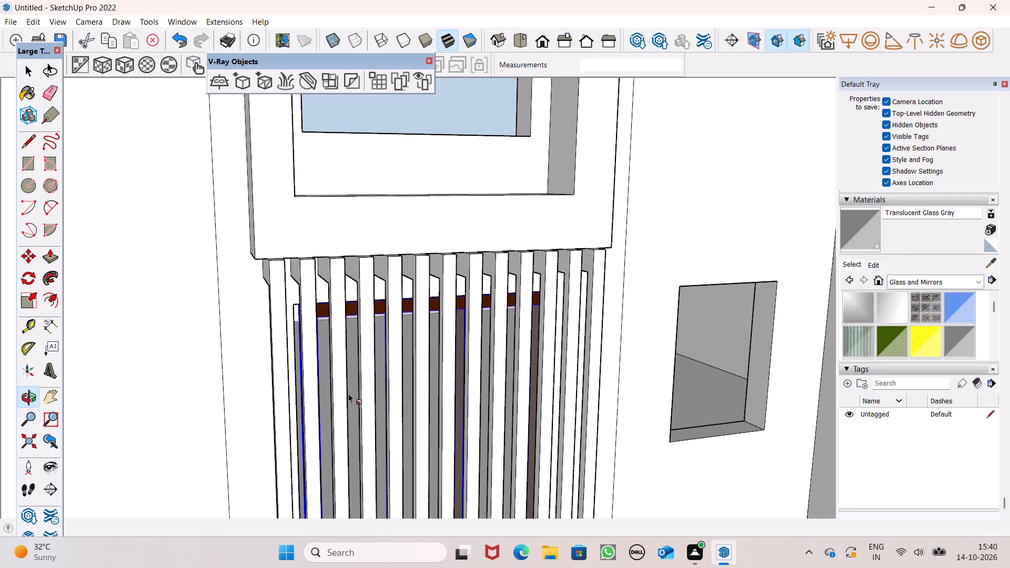
pyautogui.scroll(-4, 348, 379)
pyautogui.moveTo(359, 424); pyautogui.dragTo(443, 427, button='middle')
pyautogui.scroll(5, 347, 448)
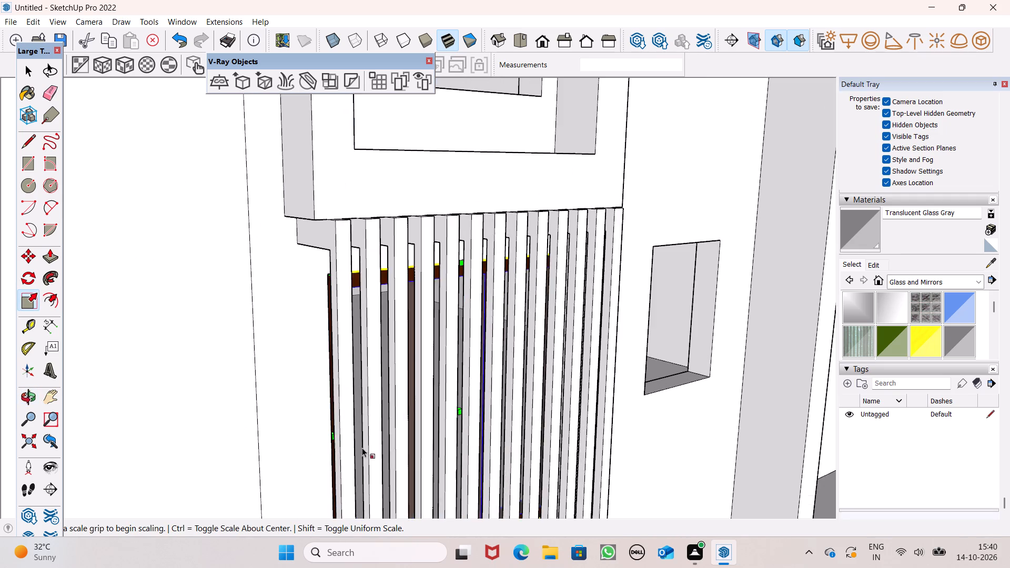
pyautogui.scroll(7, 362, 448)
pyautogui.scroll(-1, 324, 436)
pyautogui.scroll(2, 324, 436)
pyautogui.moveTo(324, 444); pyautogui.dragTo(348, 469, button='middle')
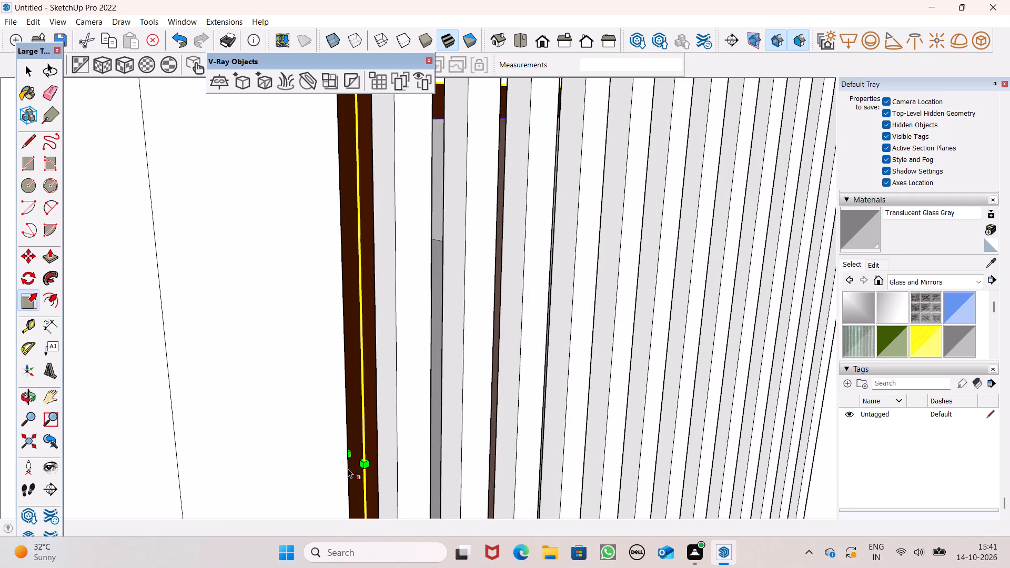
pyautogui.scroll(1, 349, 469)
pyautogui.scroll(-1, 349, 453)
pyautogui.scroll(2, 349, 453)
pyautogui.moveTo(349, 452); pyautogui.dragTo(327, 454)
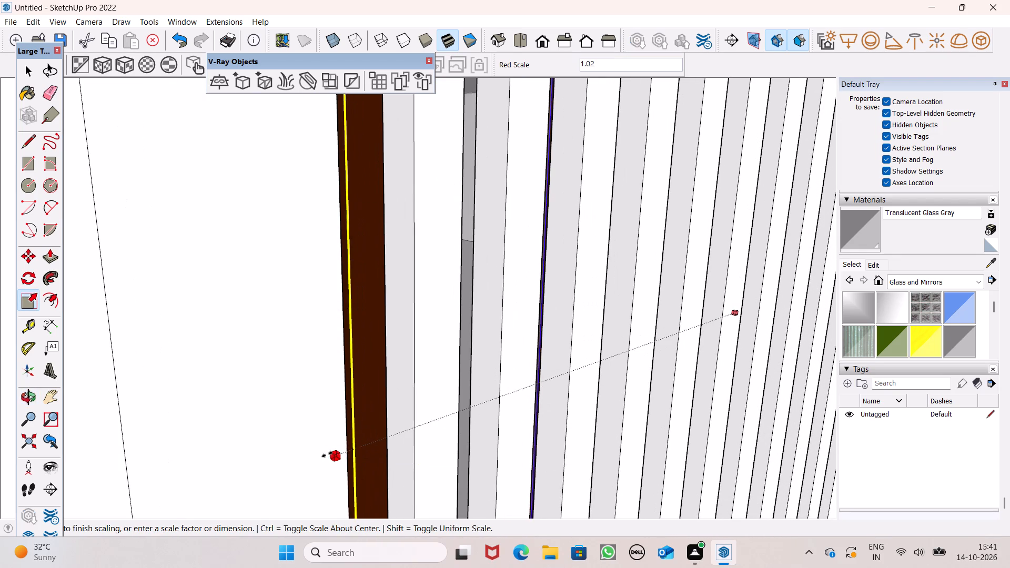
pyautogui.moveTo(327, 454); pyautogui.dragTo(325, 455)
pyautogui.press('space')
# Examine the fit of the window behind the slats and the remaining openings on the side facade.
pyautogui.scroll(-7, 407, 346)
pyautogui.scroll(1, 409, 374)
pyautogui.scroll(-2, 406, 334)
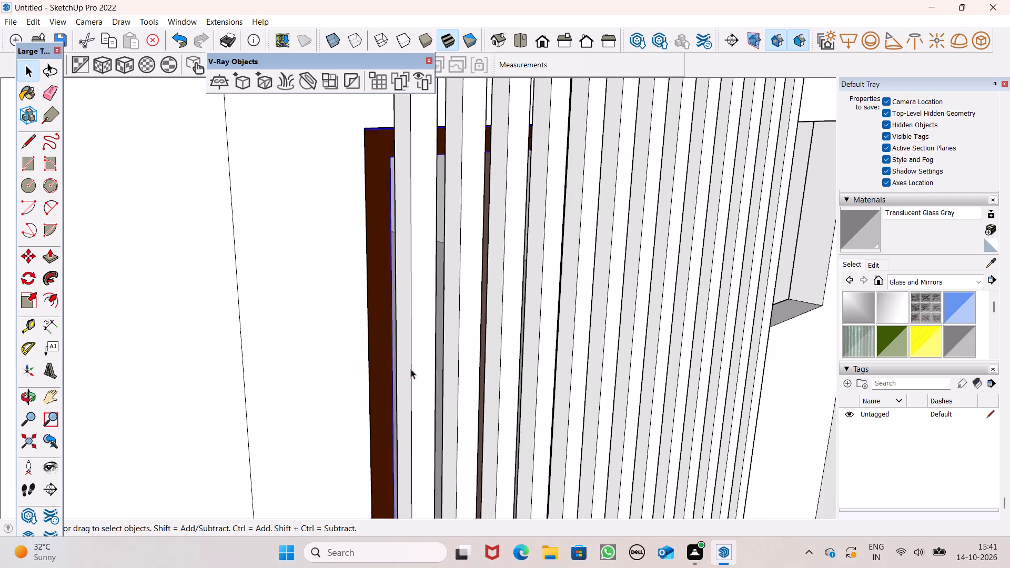
pyautogui.scroll(-1, 411, 369)
pyautogui.moveTo(451, 395); pyautogui.dragTo(188, 426, button='middle')
pyautogui.moveTo(349, 360); pyautogui.dragTo(508, 353, button='middle')
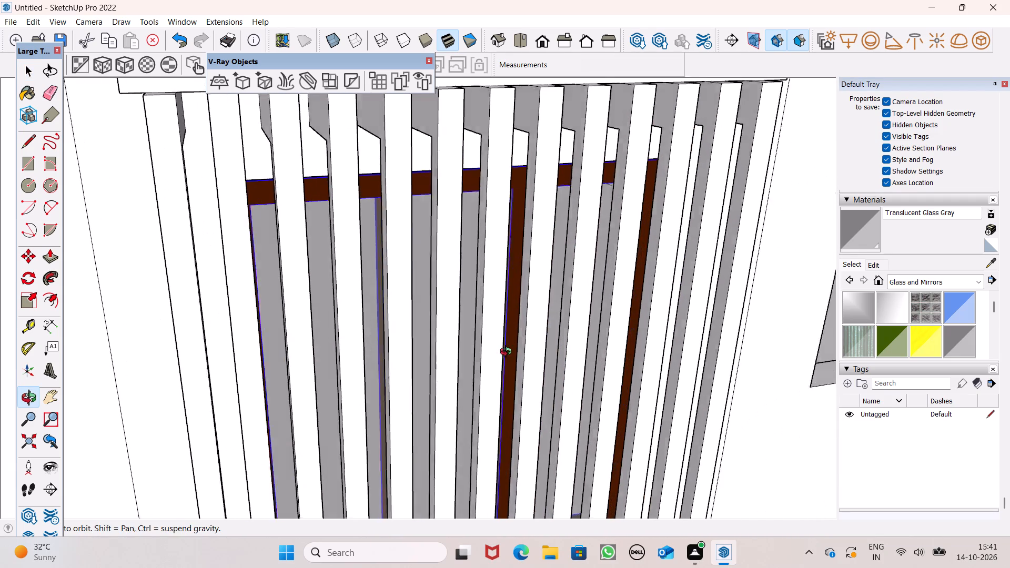
pyautogui.moveTo(508, 353); pyautogui.dragTo(511, 352, button='middle')
pyautogui.scroll(-11, 494, 285)
pyautogui.scroll(-2, 478, 327)
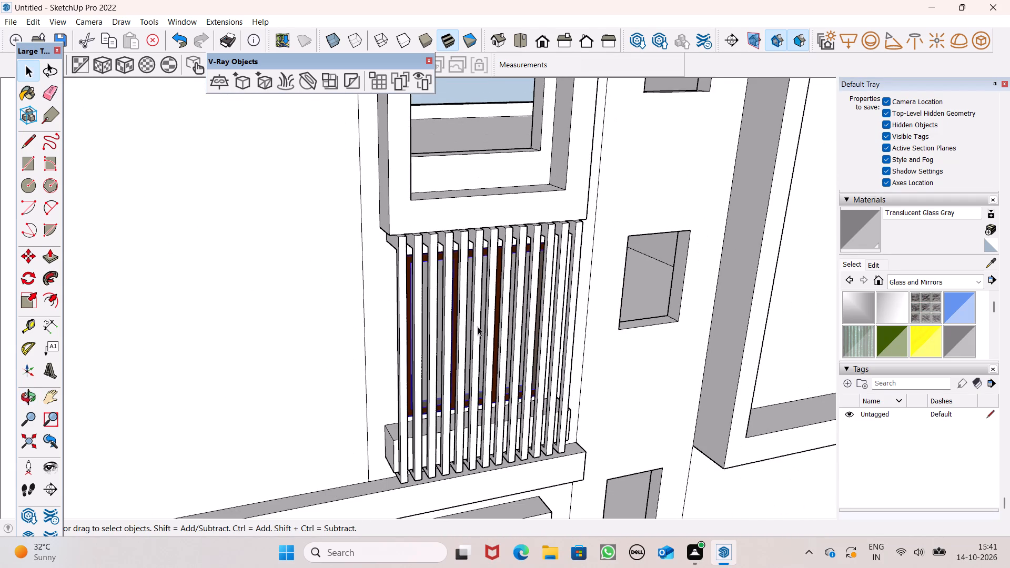
pyautogui.scroll(-5, 483, 295)
pyautogui.scroll(1, 486, 342)
pyautogui.scroll(-10, 485, 327)
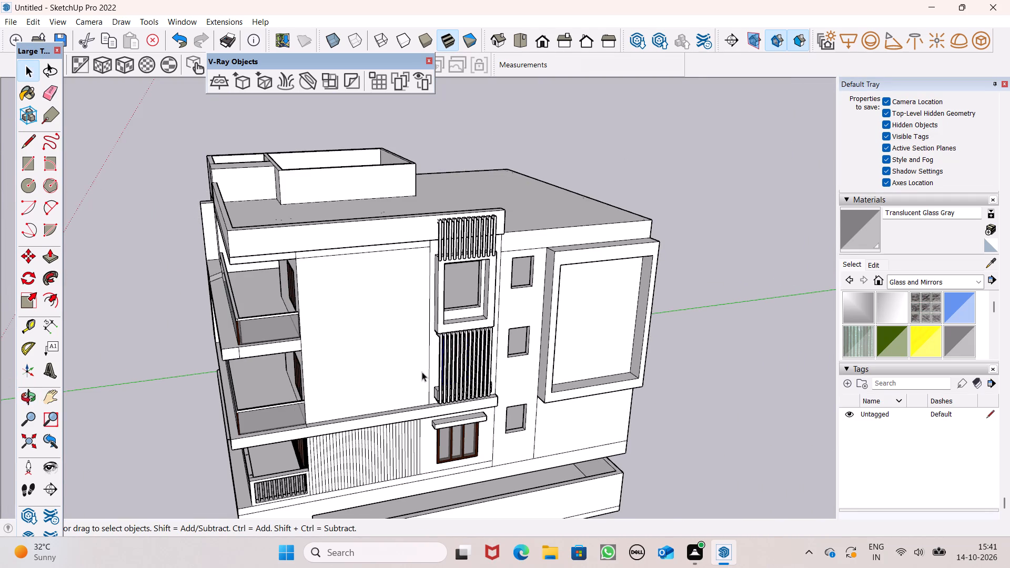
pyautogui.press('space')
pyautogui.click(673, 331)
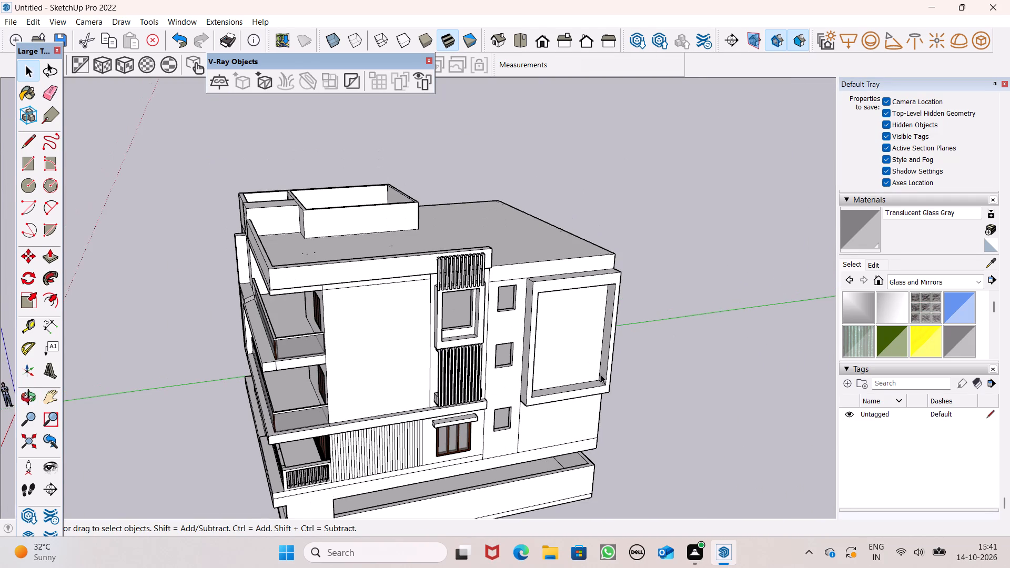
pyautogui.click(655, 397)
# Copy the window under the ledge up about 21' 10" to the lower corner of the framed opening above the slats.
pyautogui.scroll(5, 502, 447)
pyautogui.moveTo(382, 464); pyautogui.dragTo(332, 469, button='middle')
pyautogui.scroll(2, 376, 423)
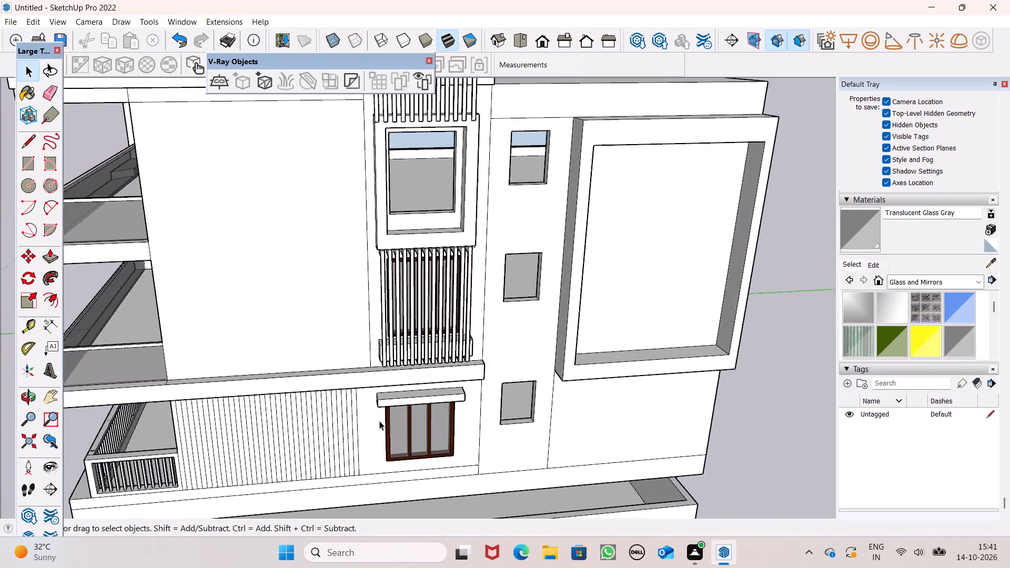
pyautogui.scroll(4, 379, 421)
pyautogui.click(413, 464)
pyautogui.scroll(-1, 538, 318)
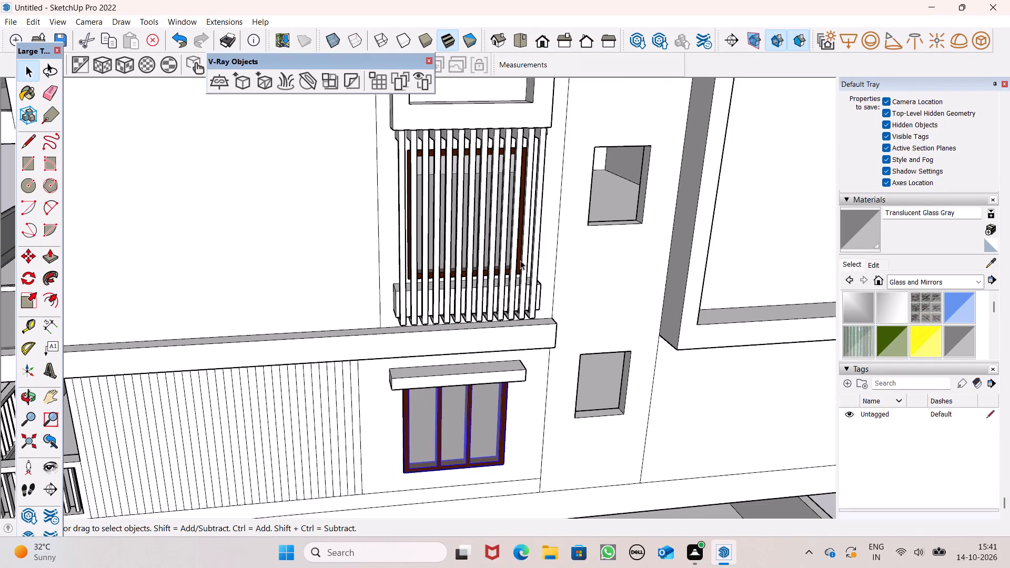
pyautogui.press('m')
pyautogui.press('Return')
pyautogui.scroll(-4, 496, 360)
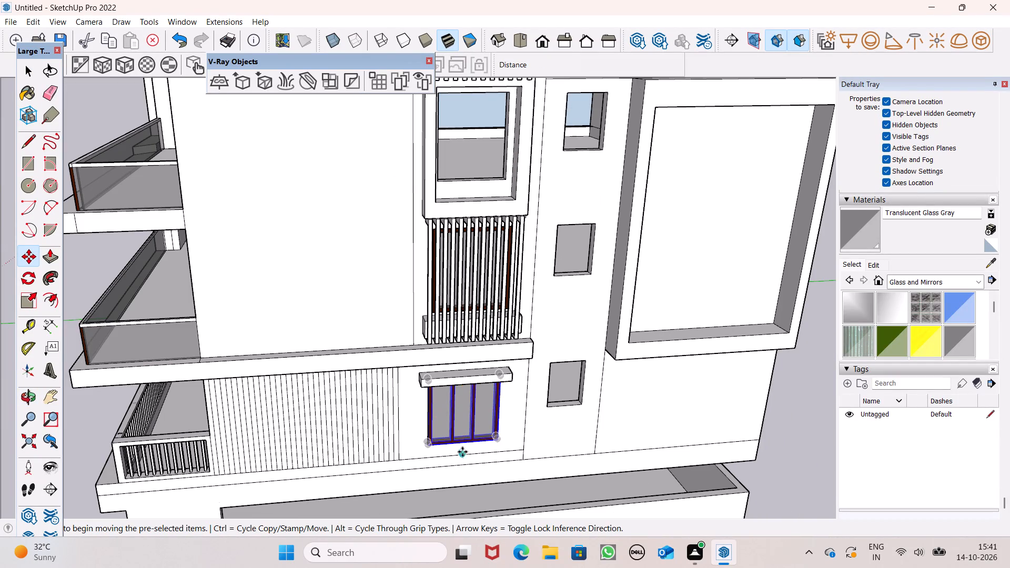
pyautogui.moveTo(497, 439); pyautogui.dragTo(499, 319)
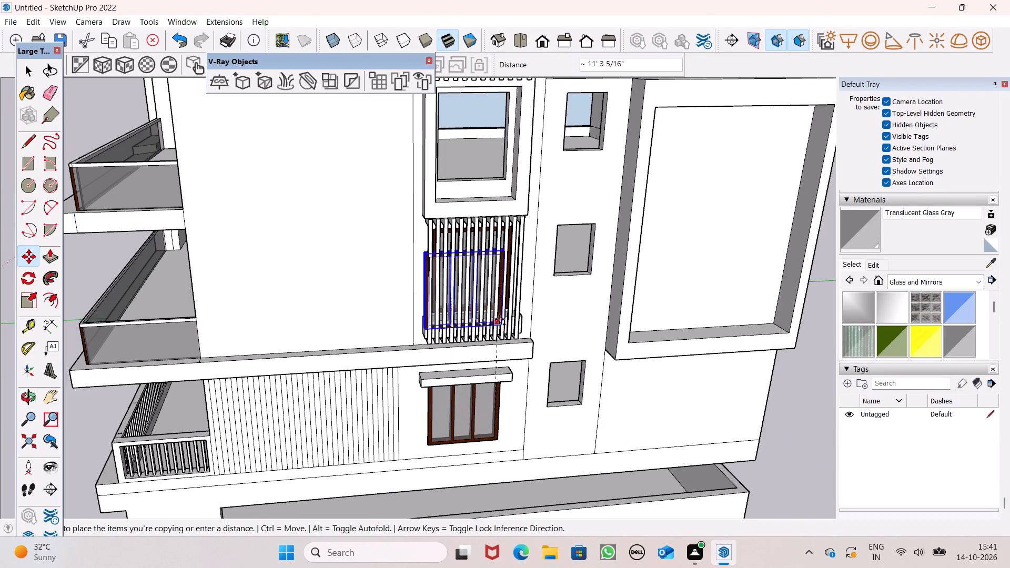
pyautogui.moveTo(499, 319); pyautogui.dragTo(508, 182)
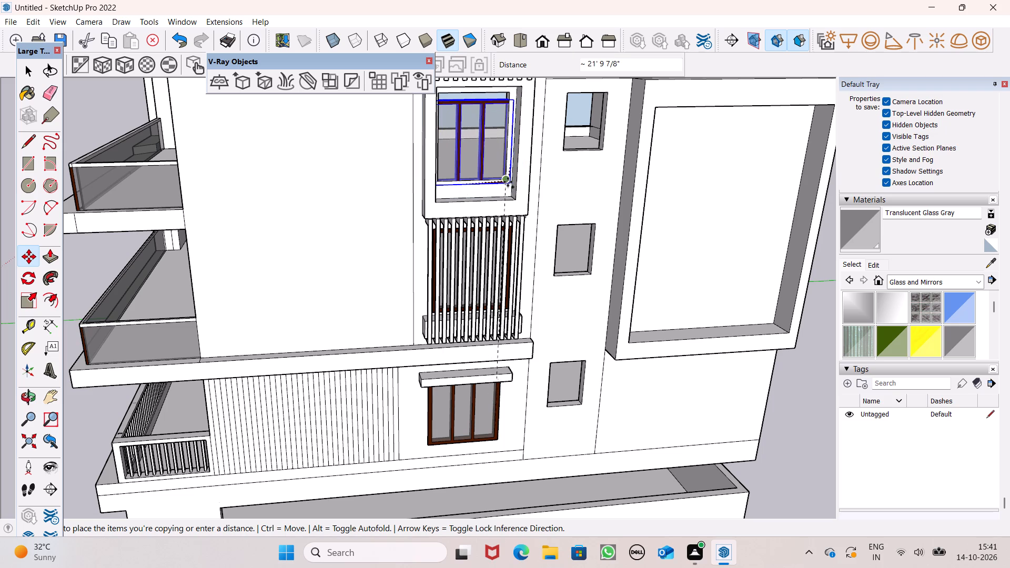
pyautogui.moveTo(508, 182); pyautogui.dragTo(507, 180)
pyautogui.scroll(-7, 503, 251)
pyautogui.scroll(2, 480, 145)
pyautogui.scroll(-1, 484, 137)
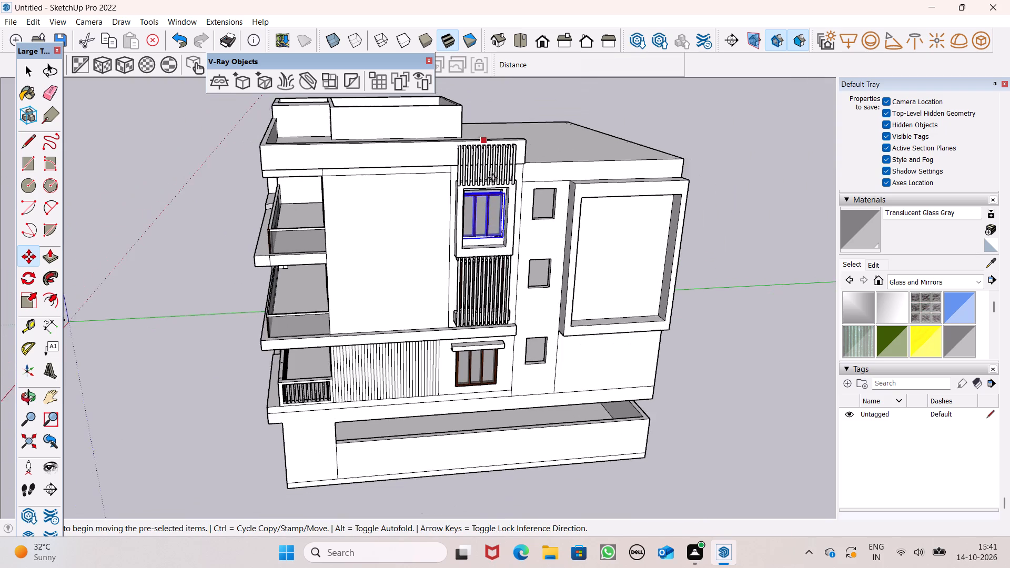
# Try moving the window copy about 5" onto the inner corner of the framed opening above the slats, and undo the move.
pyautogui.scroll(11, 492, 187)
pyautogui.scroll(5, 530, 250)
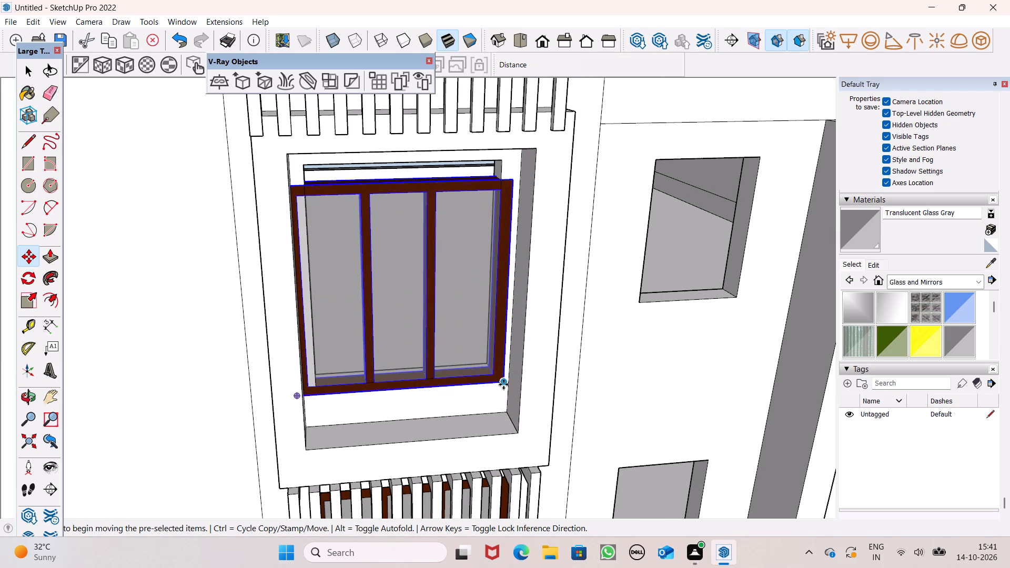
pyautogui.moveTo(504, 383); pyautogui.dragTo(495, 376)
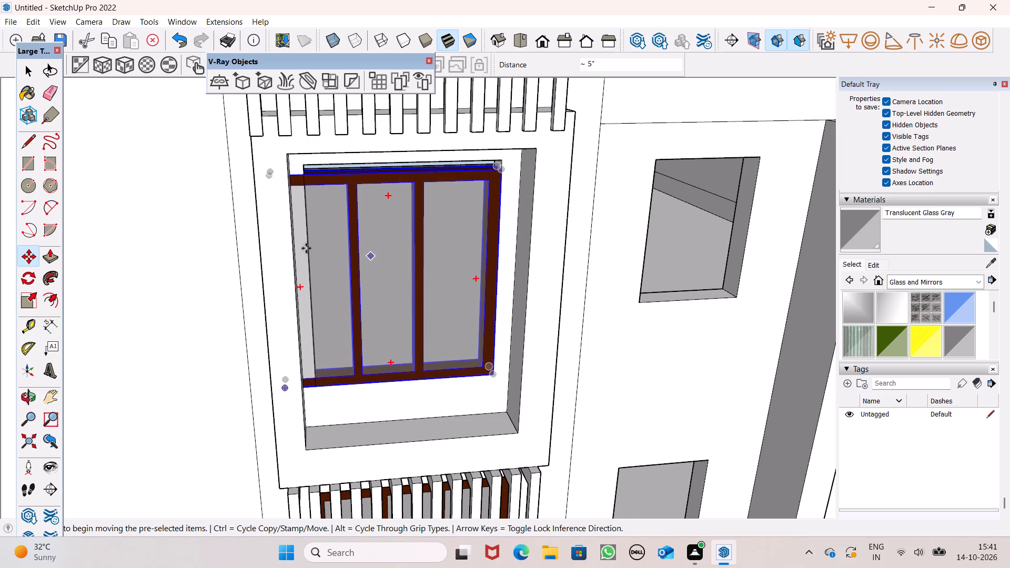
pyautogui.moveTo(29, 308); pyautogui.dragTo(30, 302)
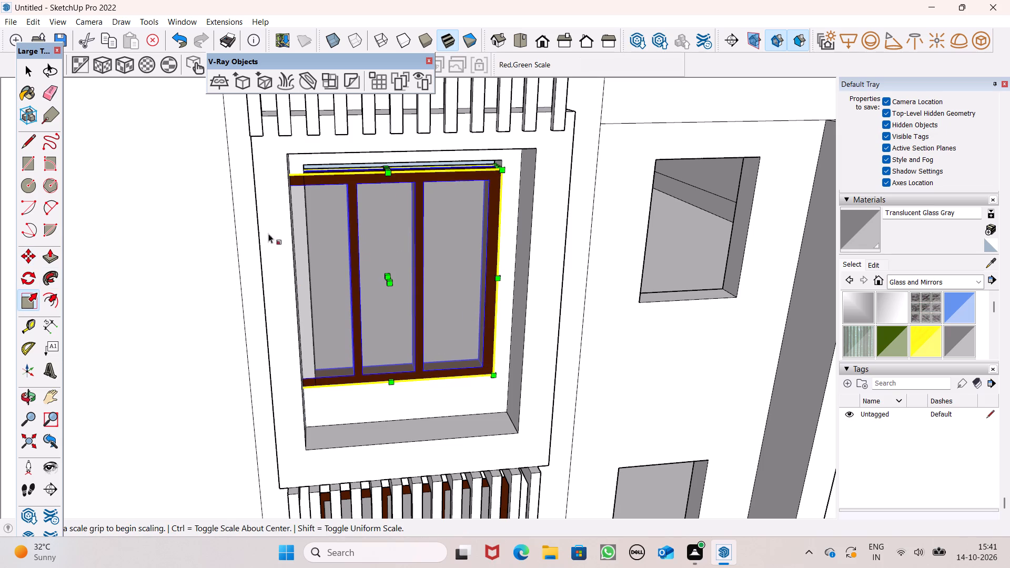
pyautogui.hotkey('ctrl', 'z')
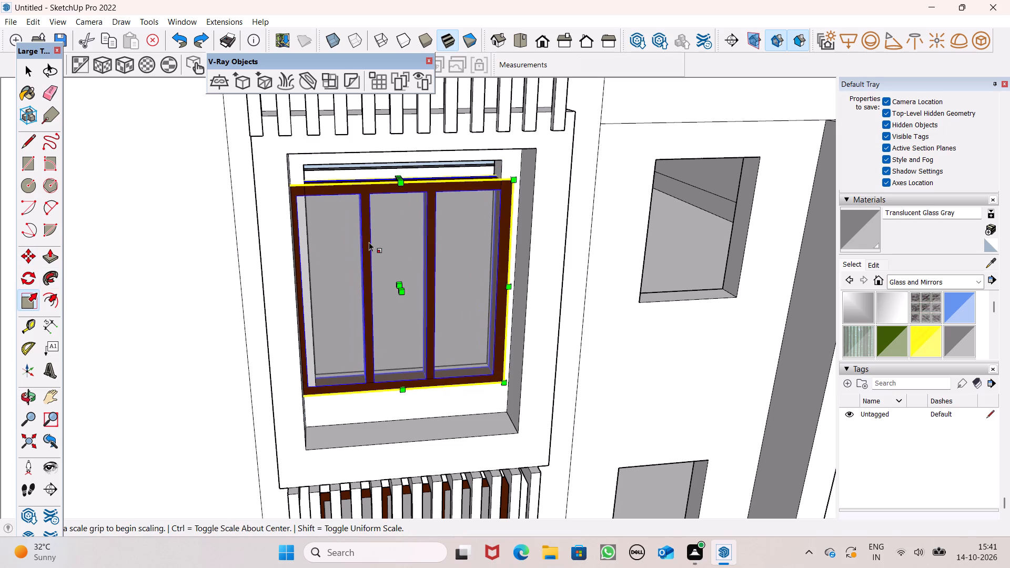
# Shrink the window in the framed opening uniformly in two passes, first by 0.75, keeping its opposite lower corner fixed.
pyautogui.moveTo(324, 205); pyautogui.dragTo(240, 225, button='middle')
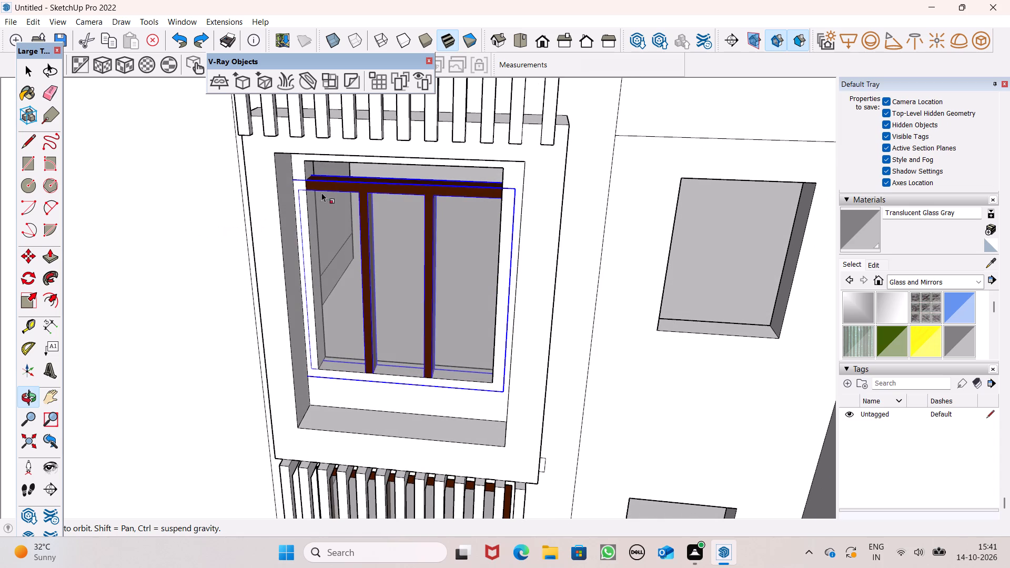
pyautogui.moveTo(288, 182); pyautogui.dragTo(302, 196)
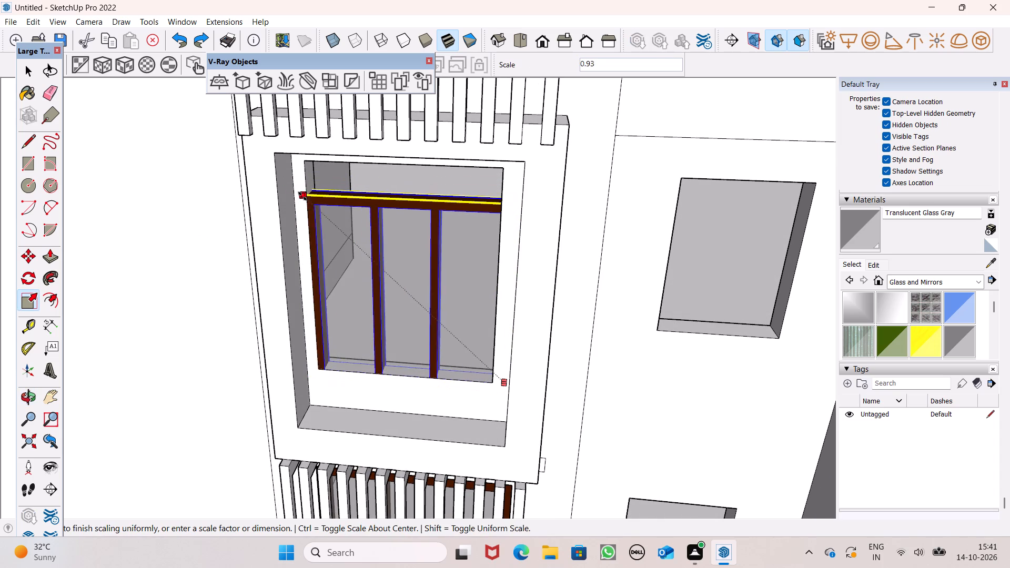
pyautogui.moveTo(302, 196); pyautogui.dragTo(339, 240)
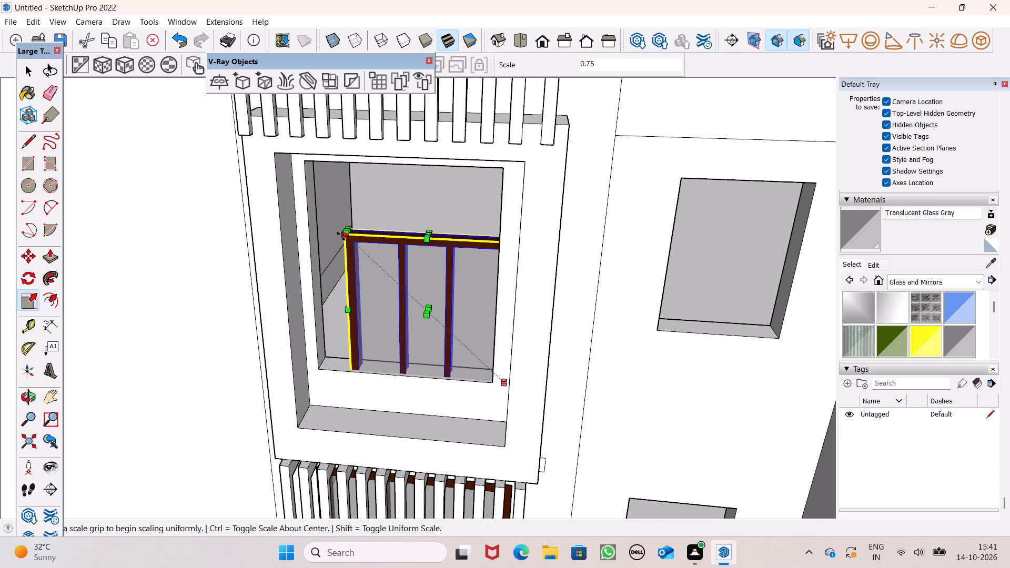
pyautogui.moveTo(341, 234); pyautogui.dragTo(362, 305)
pyautogui.press('space')
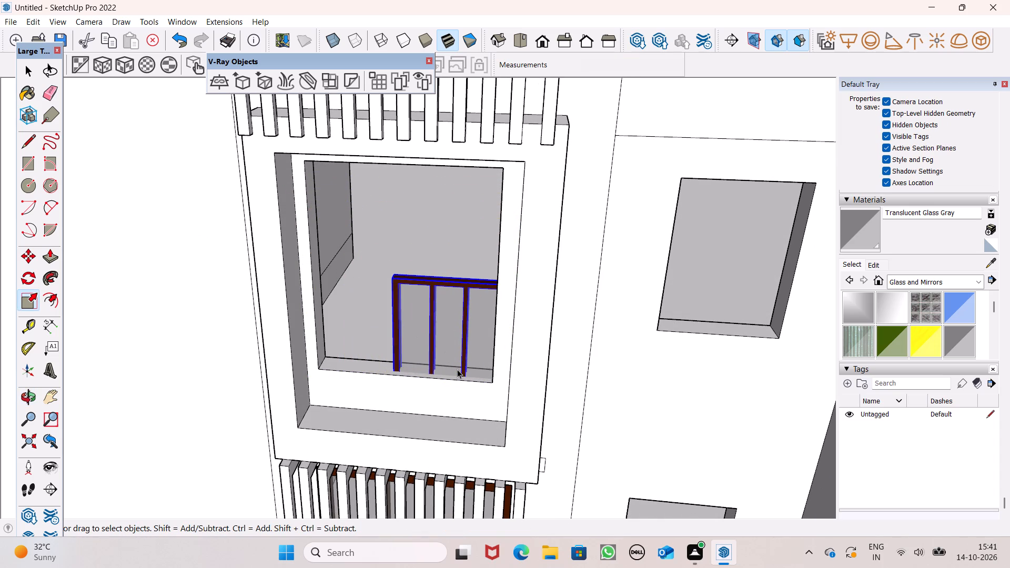
# Move the shrunken window about 5 3/4" so its lower corner sits on the inner opening's lower corner.
pyautogui.press('m')
pyautogui.hotkey('shift', 'Return')
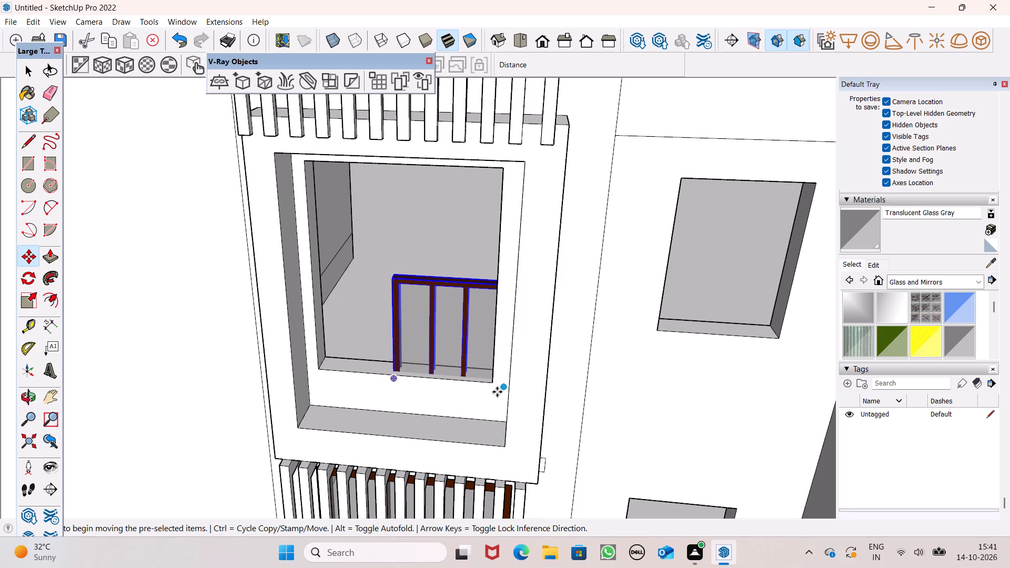
pyautogui.moveTo(509, 389); pyautogui.dragTo(492, 382)
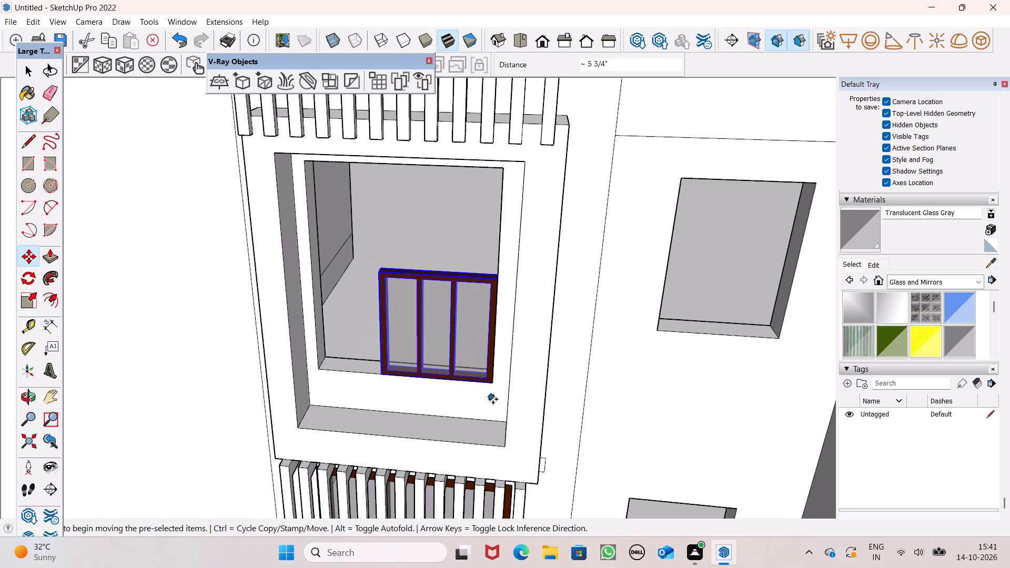
# Scale the shrunken window vertically so its top reaches the upper edge of the inner opening.
pyautogui.moveTo(498, 402); pyautogui.dragTo(573, 401, button='middle')
pyautogui.click(32, 307)
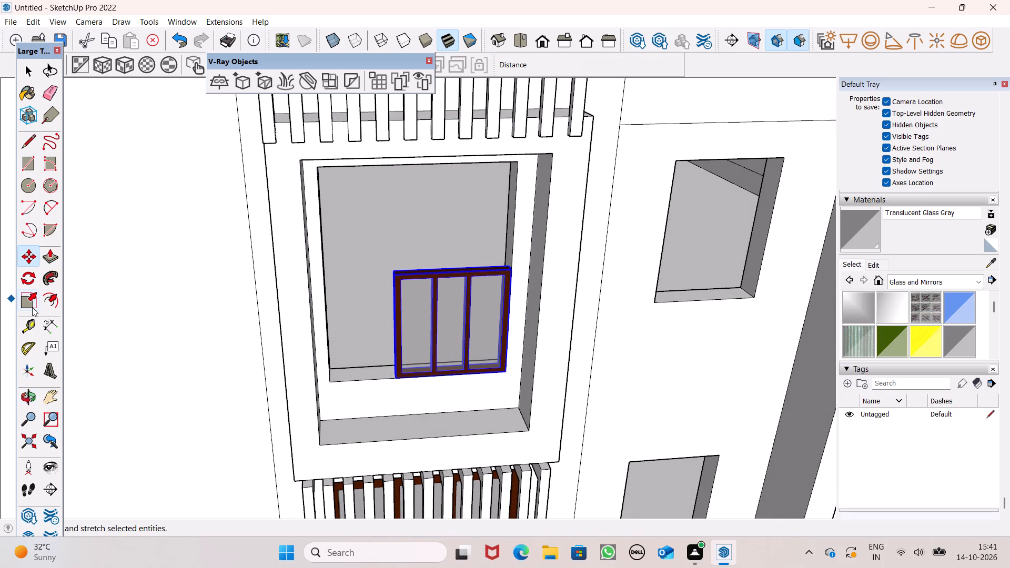
pyautogui.scroll(3, 300, 278)
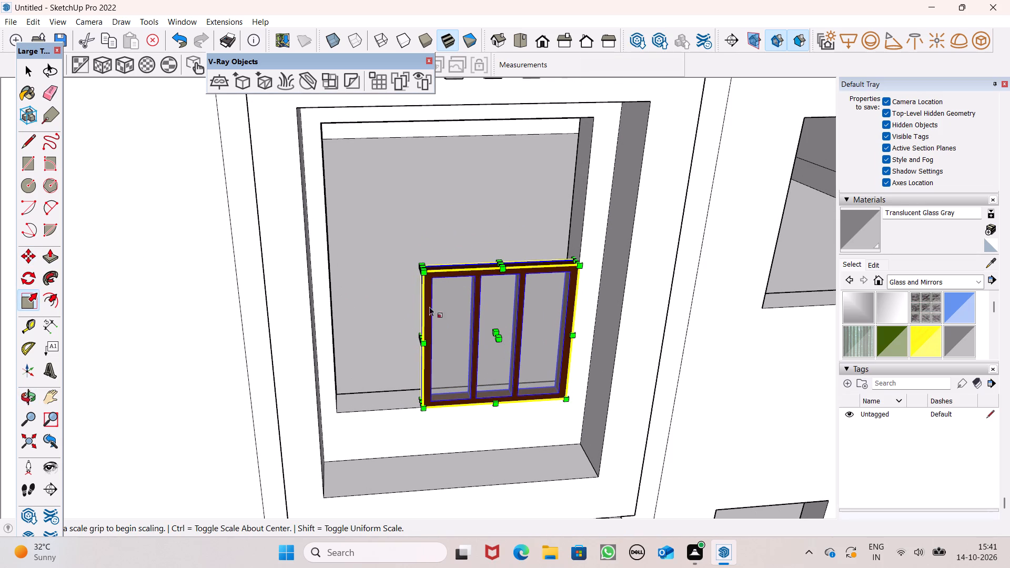
pyautogui.moveTo(506, 263); pyautogui.dragTo(483, 118)
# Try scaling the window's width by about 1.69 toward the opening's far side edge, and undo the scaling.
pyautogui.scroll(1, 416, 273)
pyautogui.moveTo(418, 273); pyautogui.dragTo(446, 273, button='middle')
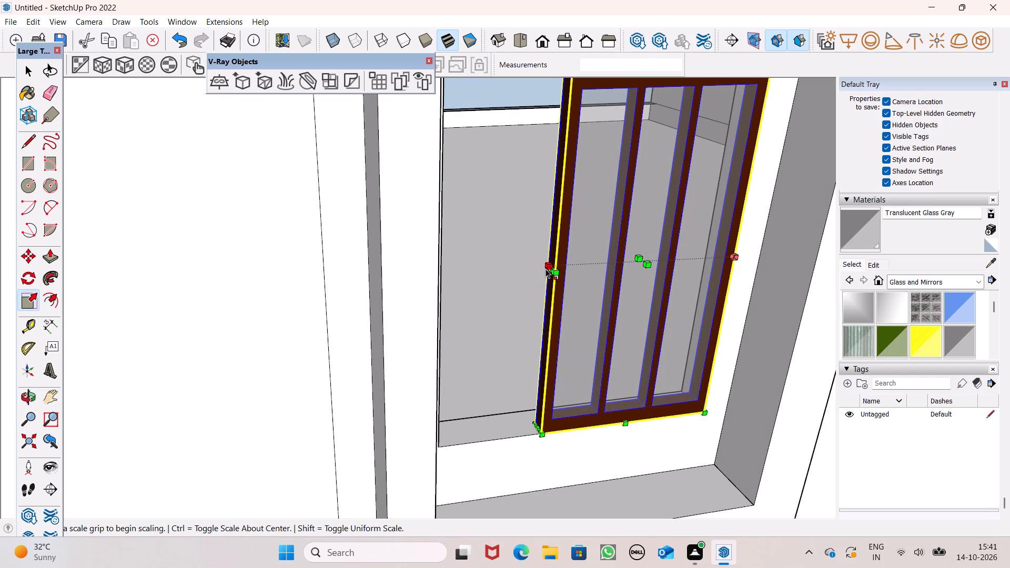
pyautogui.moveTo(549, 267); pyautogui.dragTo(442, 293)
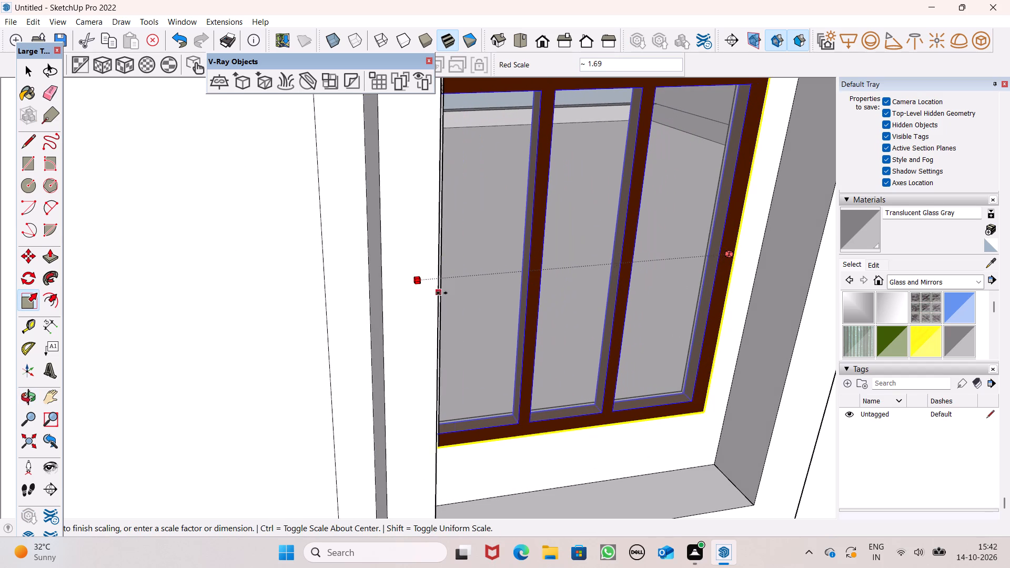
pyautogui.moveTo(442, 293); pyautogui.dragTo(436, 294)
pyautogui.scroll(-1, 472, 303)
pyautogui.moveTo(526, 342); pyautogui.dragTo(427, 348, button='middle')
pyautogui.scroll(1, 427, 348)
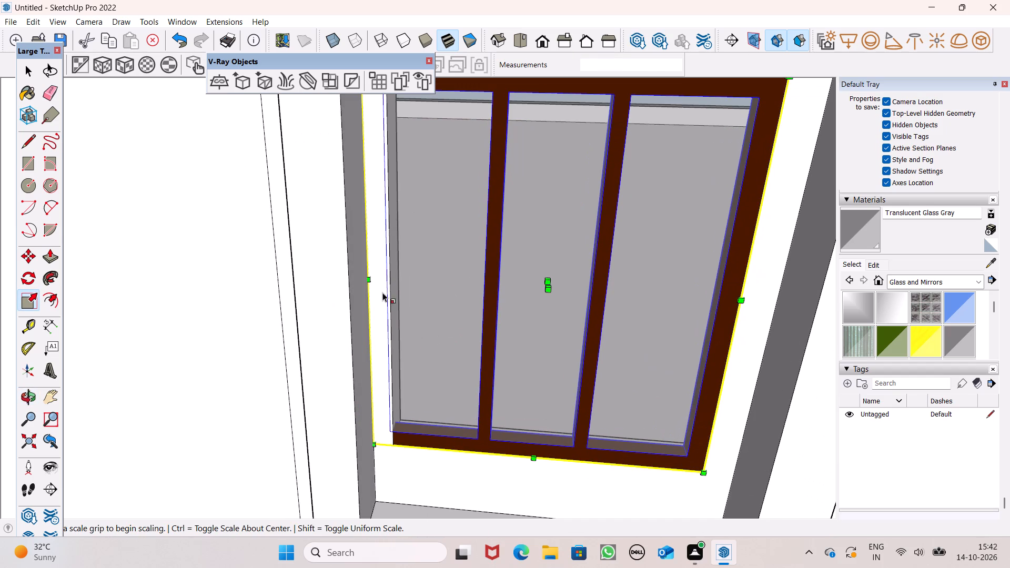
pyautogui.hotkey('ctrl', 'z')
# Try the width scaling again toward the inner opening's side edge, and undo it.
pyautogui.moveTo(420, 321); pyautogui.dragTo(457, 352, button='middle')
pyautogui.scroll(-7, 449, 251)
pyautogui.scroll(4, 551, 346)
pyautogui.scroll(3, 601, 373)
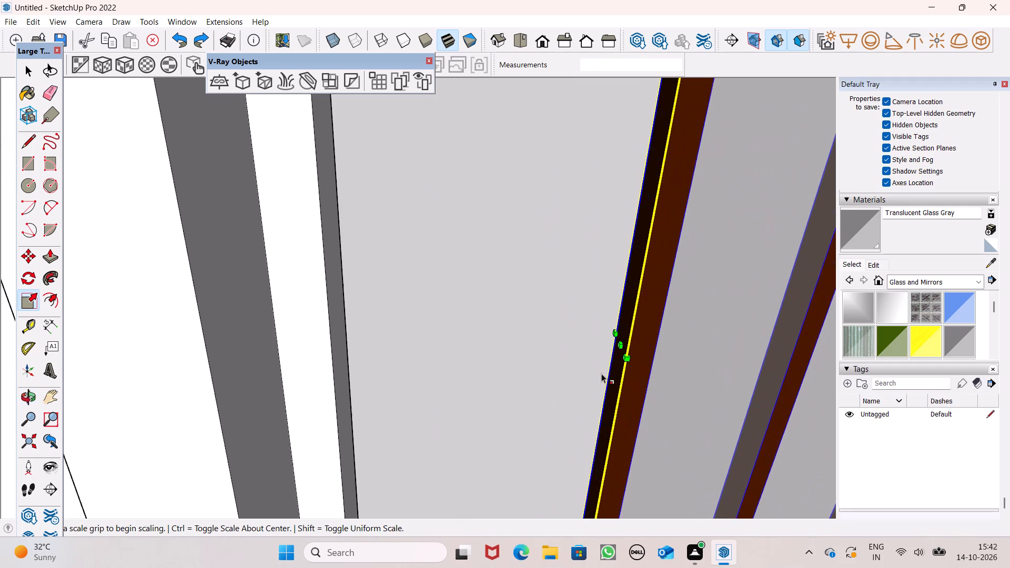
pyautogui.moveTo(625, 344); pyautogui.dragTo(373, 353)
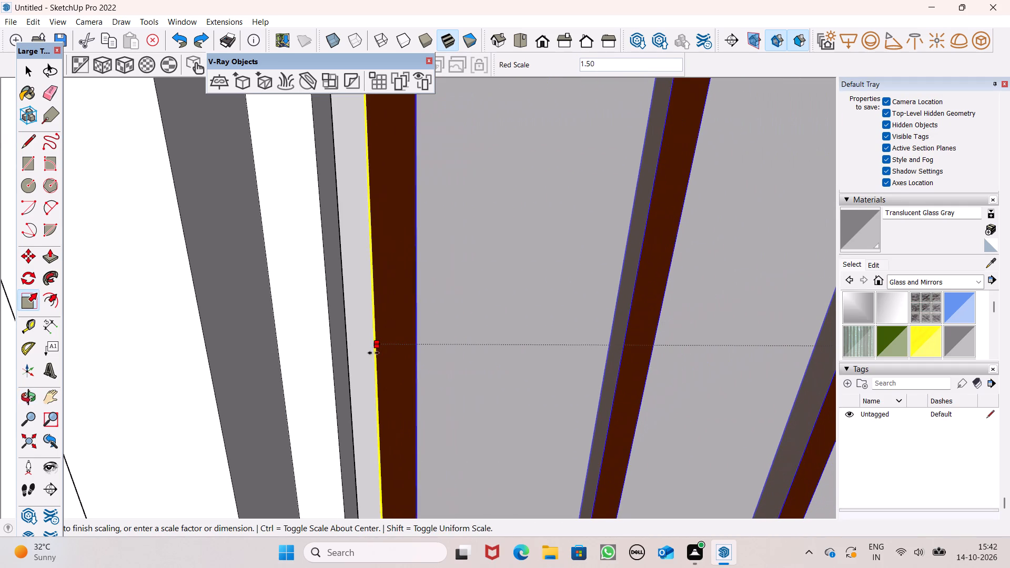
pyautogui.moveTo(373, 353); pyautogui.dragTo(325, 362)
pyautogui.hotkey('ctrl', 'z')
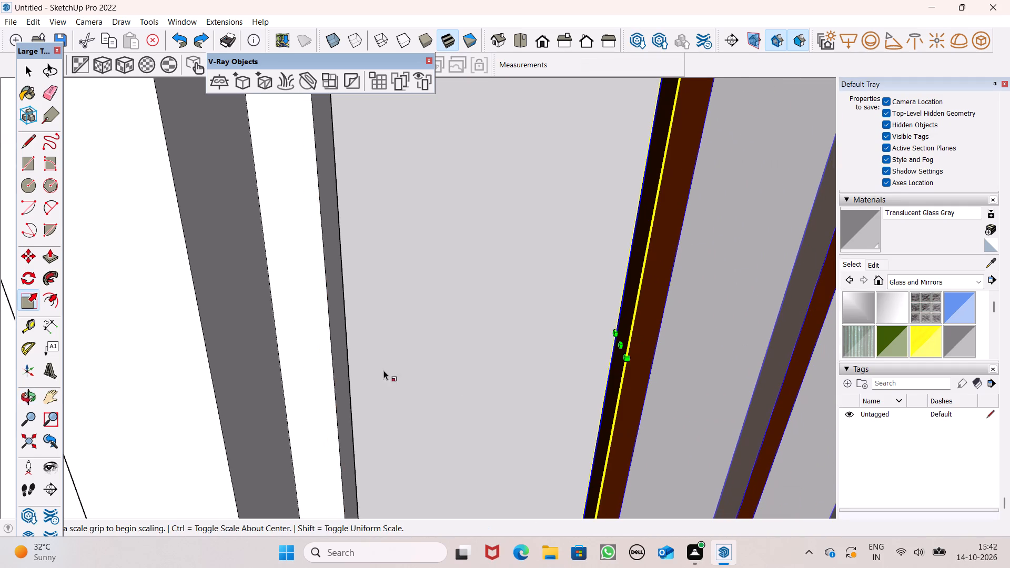
# Scale the window above the slats in width so its frame reaches the inner opening's far side edge, and deselect it.
pyautogui.moveTo(618, 347); pyautogui.dragTo(405, 383)
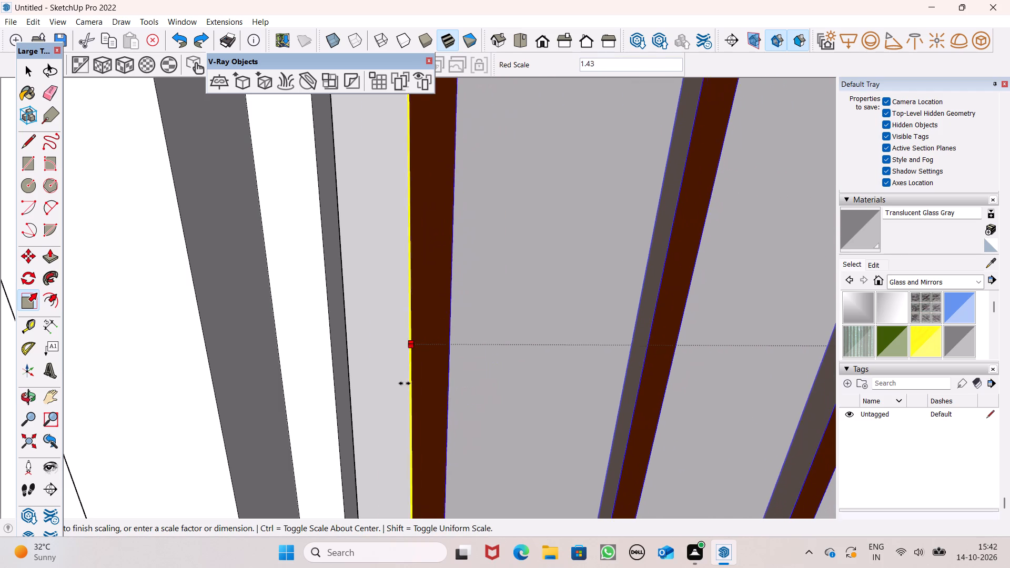
pyautogui.moveTo(405, 383); pyautogui.dragTo(335, 403)
pyautogui.press('space')
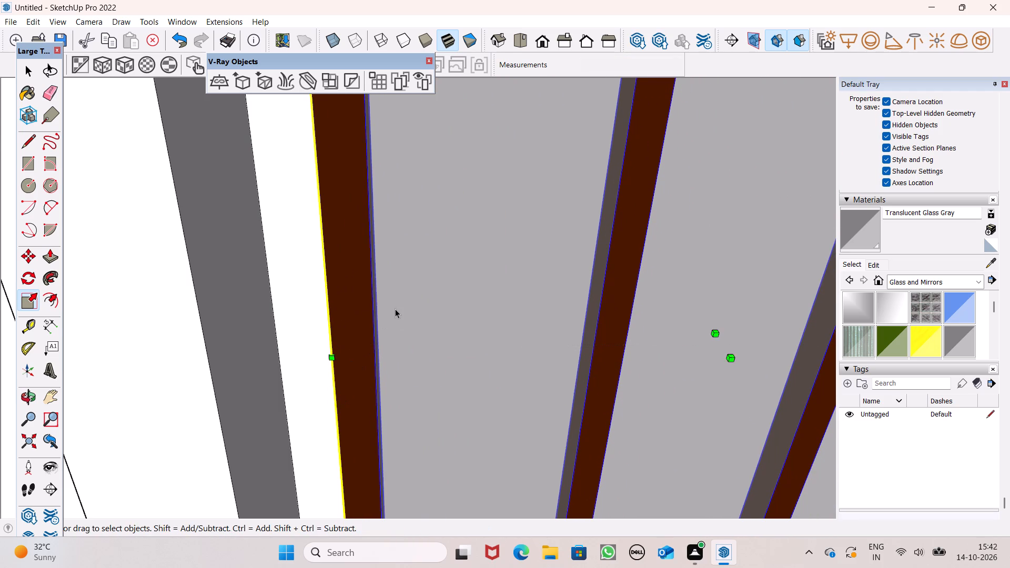
pyautogui.scroll(-16, 395, 308)
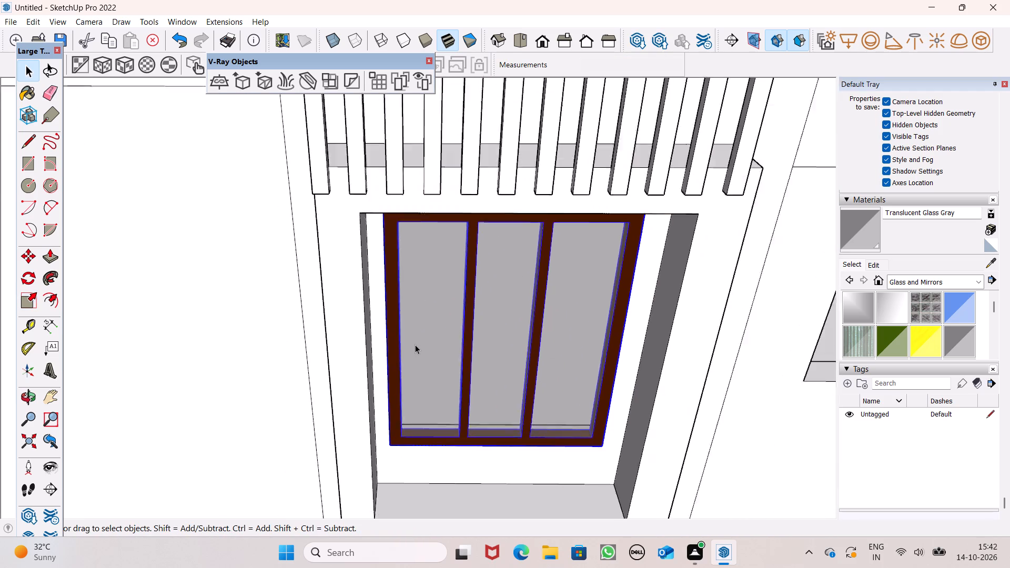
pyautogui.scroll(-5, 415, 344)
pyautogui.scroll(1, 415, 344)
pyautogui.scroll(-3, 415, 344)
pyautogui.scroll(-9, 454, 271)
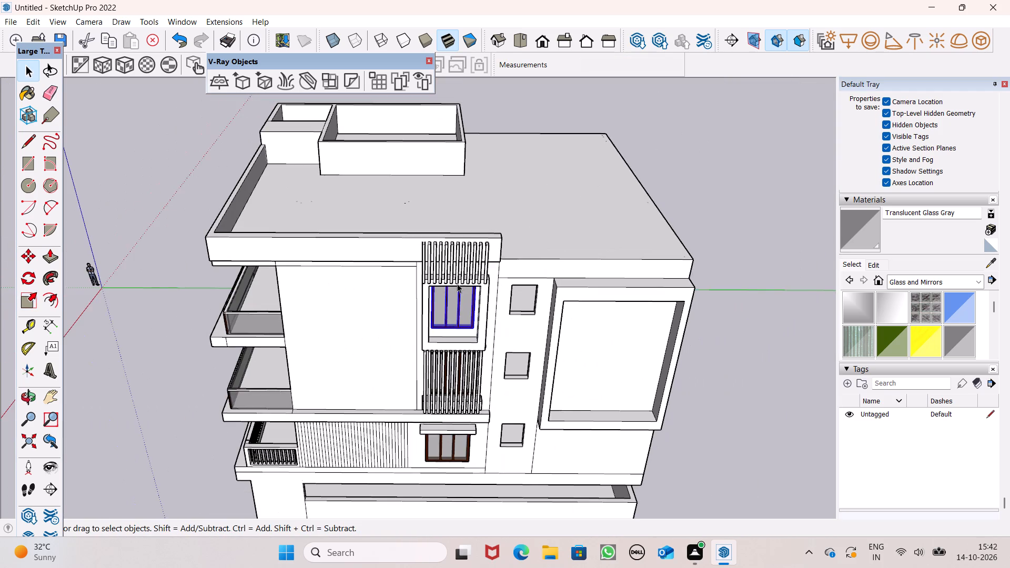
pyautogui.moveTo(490, 349); pyautogui.dragTo(479, 285, button='middle')
pyautogui.click(721, 334)
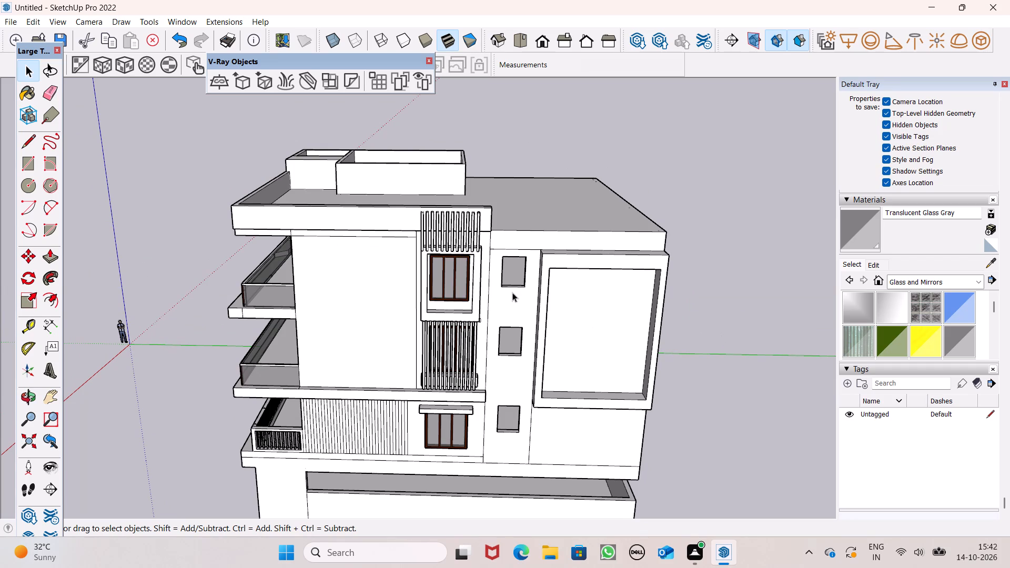
# Move the small single-pane window standing beside the red axis to the ground in front of the side facade's base.
pyautogui.scroll(-10, 447, 256)
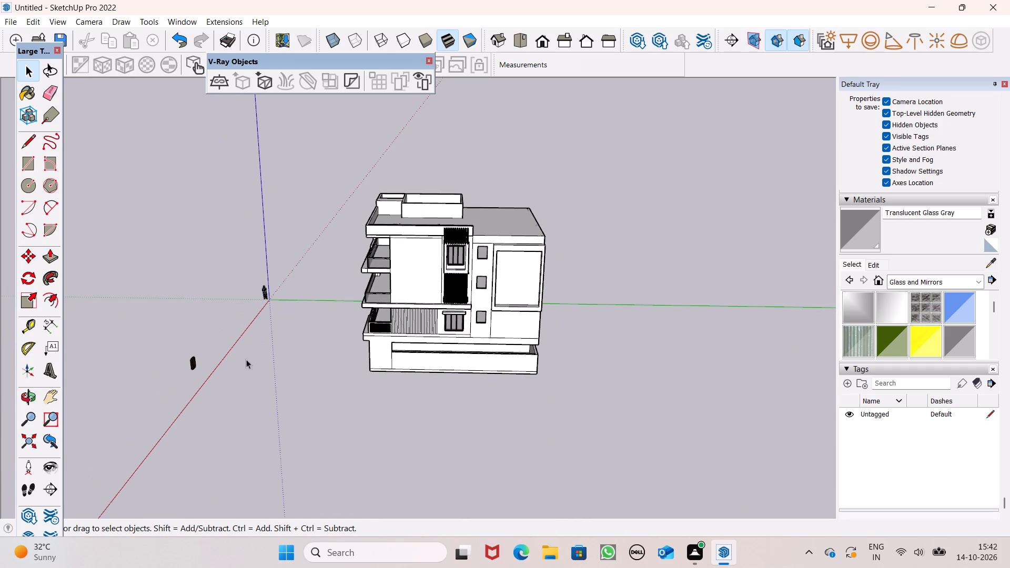
pyautogui.scroll(4, 240, 361)
pyautogui.click(215, 351)
pyautogui.press('m')
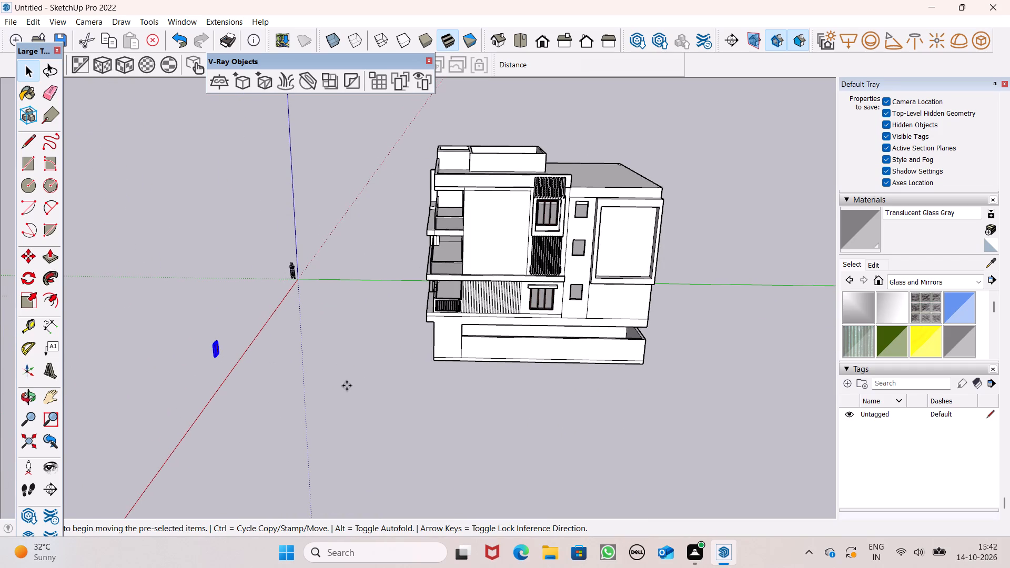
pyautogui.press('Return')
pyautogui.moveTo(213, 355); pyautogui.dragTo(321, 397)
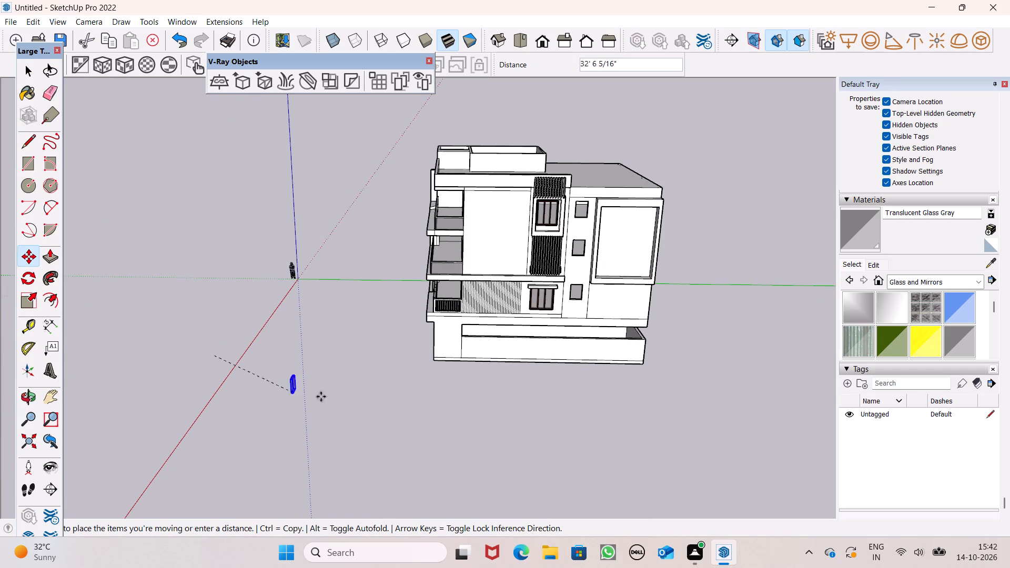
pyautogui.moveTo(321, 397); pyautogui.dragTo(581, 381)
pyautogui.scroll(1, 600, 376)
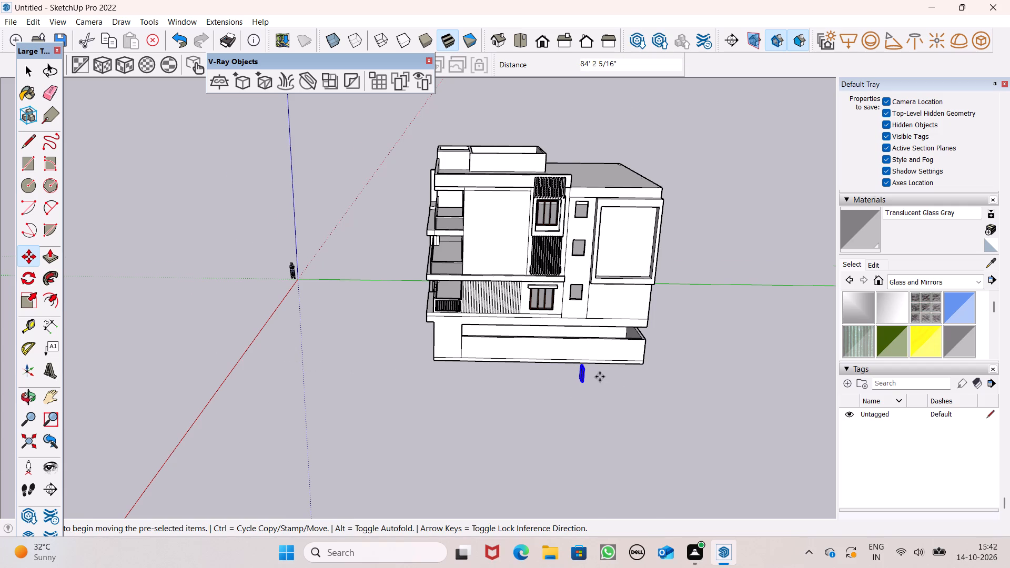
pyautogui.scroll(7, 600, 377)
pyautogui.moveTo(551, 398); pyautogui.dragTo(555, 384)
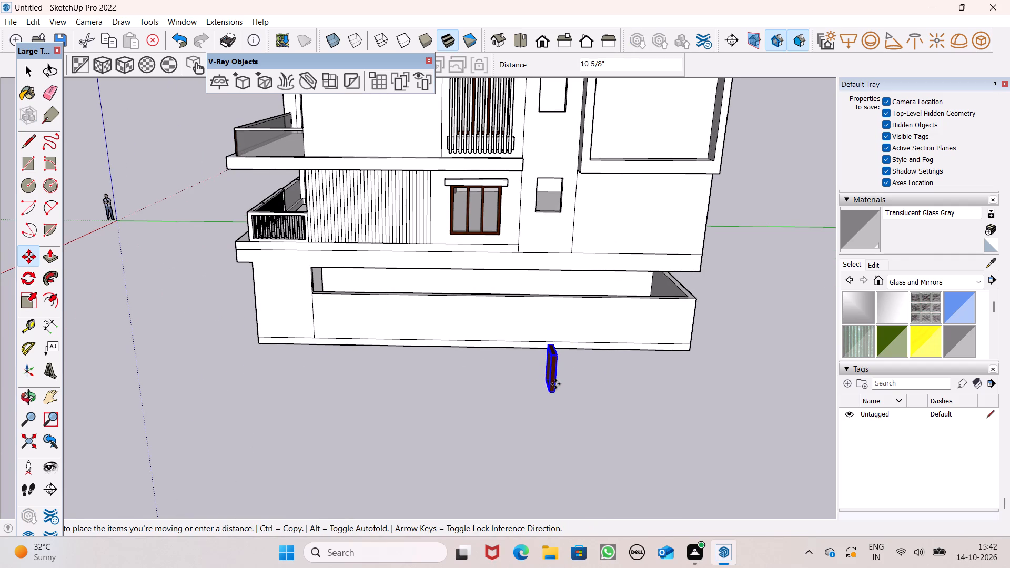
pyautogui.moveTo(555, 384); pyautogui.dragTo(565, 289)
pyautogui.moveTo(572, 292); pyautogui.dragTo(562, 372)
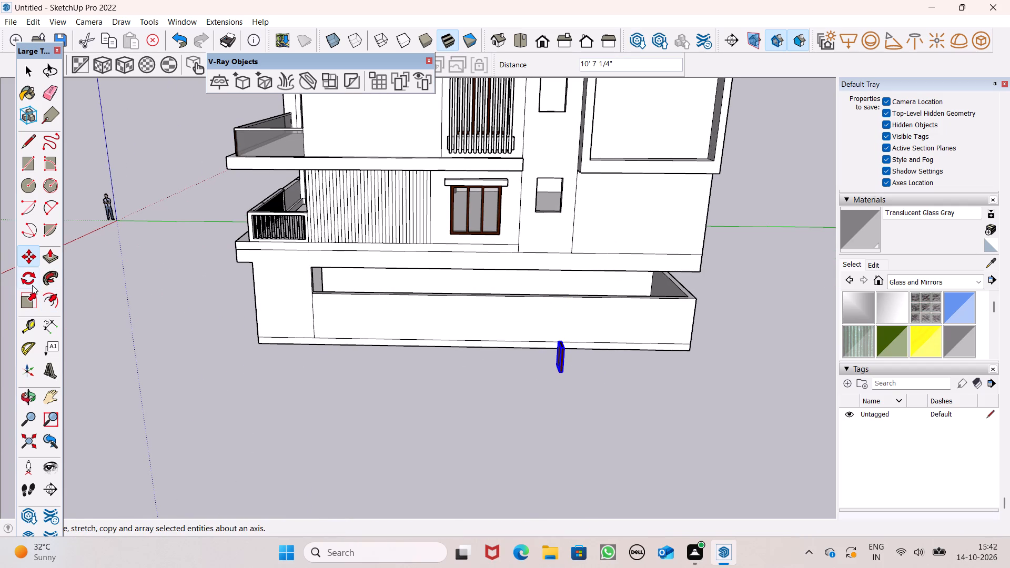
# Rotate the small single-pane window 90° about the vertical axis so it lies parallel to the side facade.
pyautogui.click(32, 283)
pyautogui.click(560, 392)
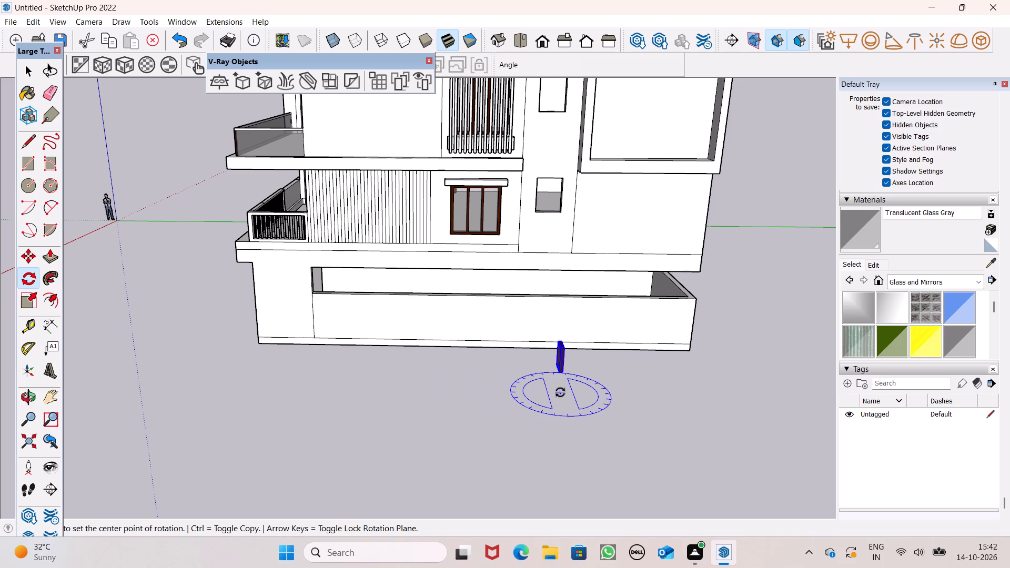
pyautogui.click(578, 460)
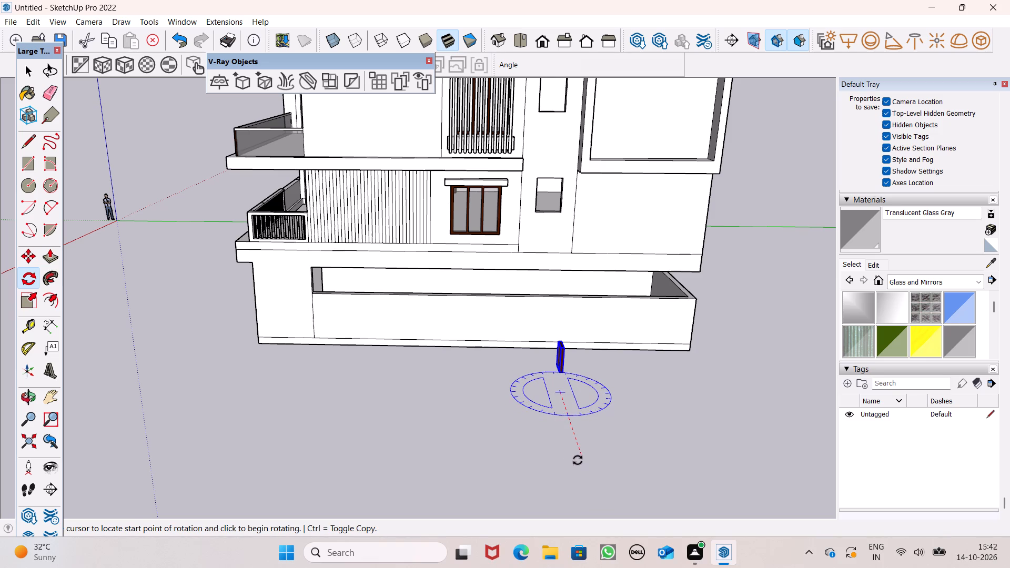
pyautogui.click(670, 396)
pyautogui.press('space')
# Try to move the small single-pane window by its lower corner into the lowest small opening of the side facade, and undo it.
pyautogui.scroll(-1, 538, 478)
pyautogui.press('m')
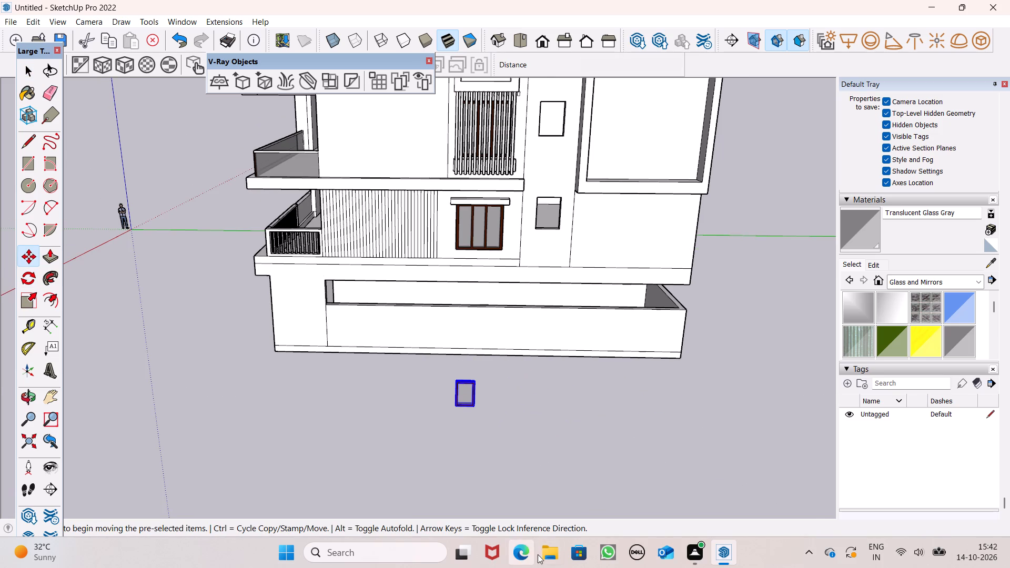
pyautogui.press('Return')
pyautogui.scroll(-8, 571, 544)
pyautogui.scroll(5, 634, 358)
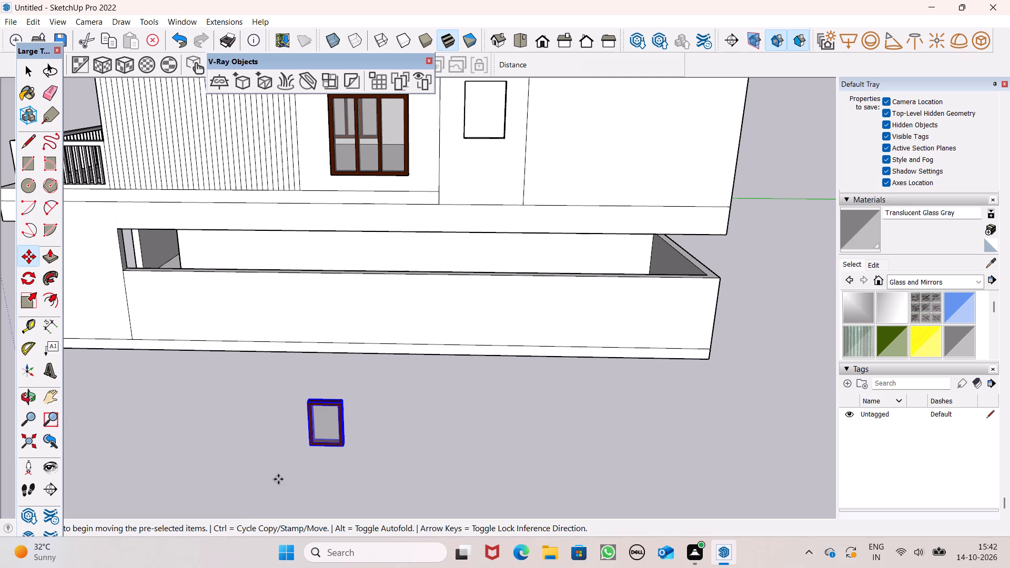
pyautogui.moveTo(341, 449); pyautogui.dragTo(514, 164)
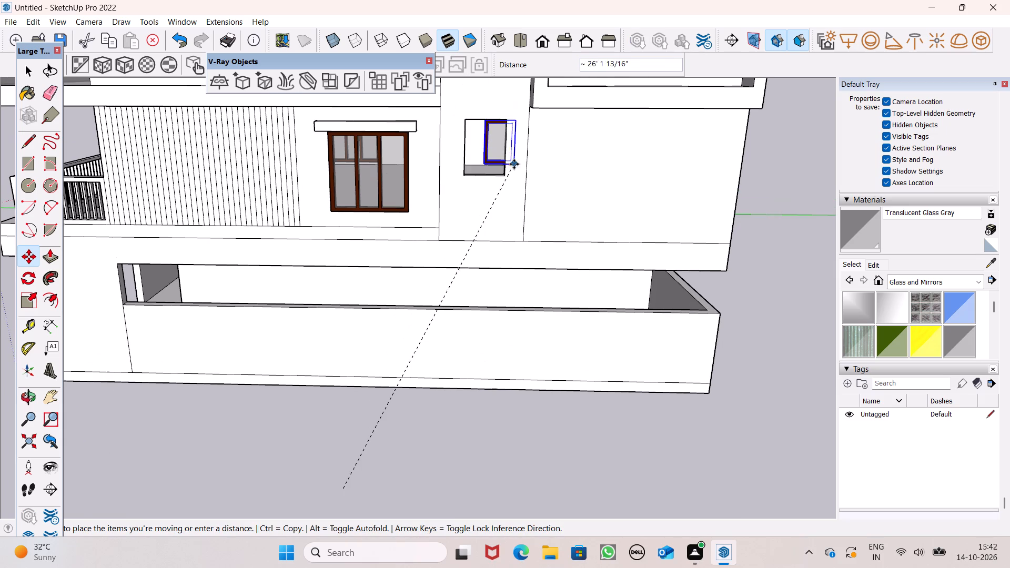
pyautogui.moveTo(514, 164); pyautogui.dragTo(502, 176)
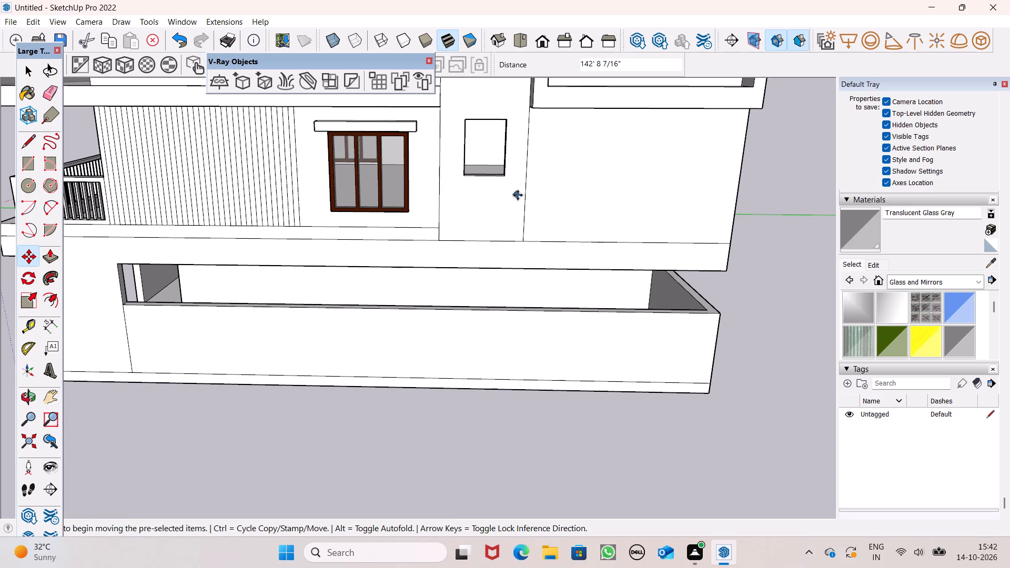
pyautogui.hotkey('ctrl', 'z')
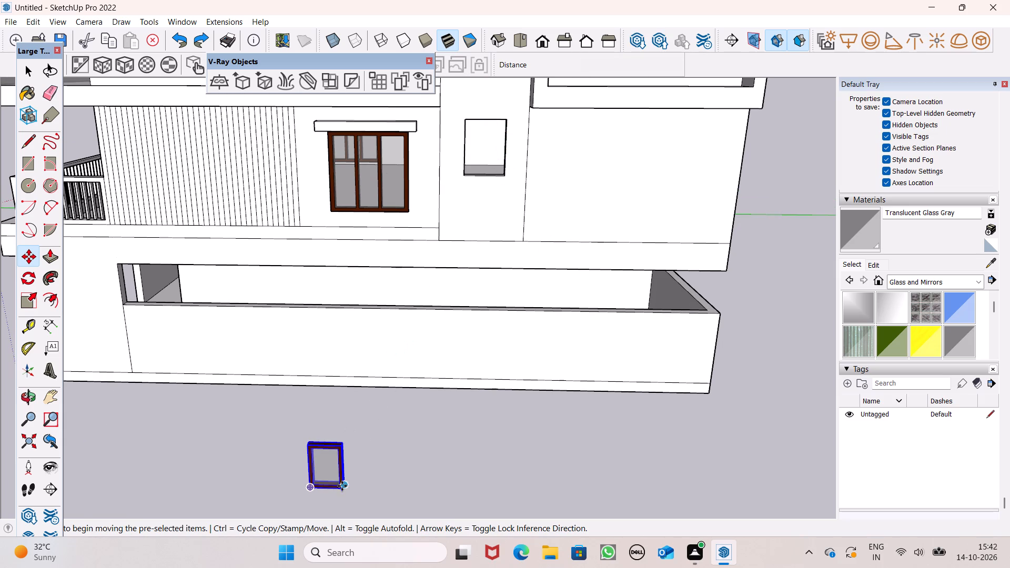
# Move the small single-pane window by its lower corner onto the lowest small facade opening's matching lower corner.
pyautogui.moveTo(344, 488); pyautogui.dragTo(506, 175)
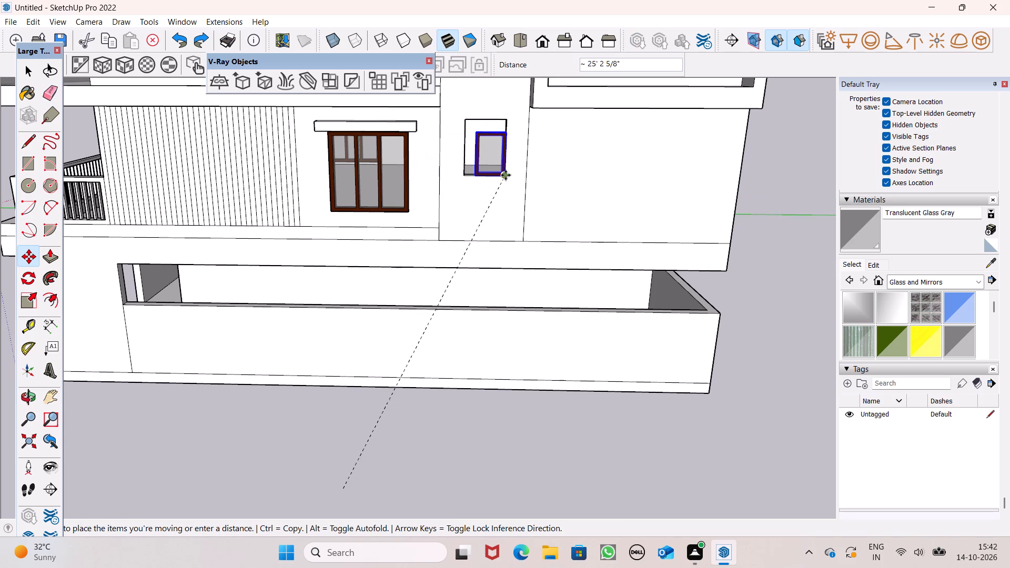
pyautogui.moveTo(506, 175); pyautogui.dragTo(507, 175)
# Scale the small window to fill the lowest small opening, by about 1.30 in height and about 1.38 in width.
pyautogui.scroll(6, 433, 39)
pyautogui.scroll(-1, 413, 96)
pyautogui.scroll(2, 414, 96)
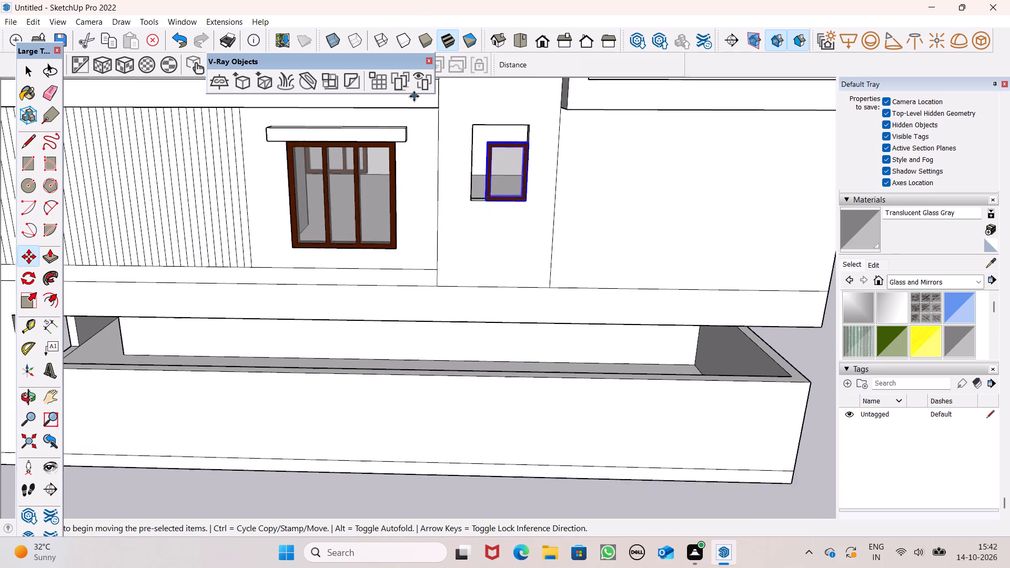
pyautogui.scroll(1, 414, 96)
pyautogui.scroll(5, 479, 133)
pyautogui.scroll(1, 544, 233)
pyautogui.moveTo(545, 236); pyautogui.dragTo(587, 303, button='middle')
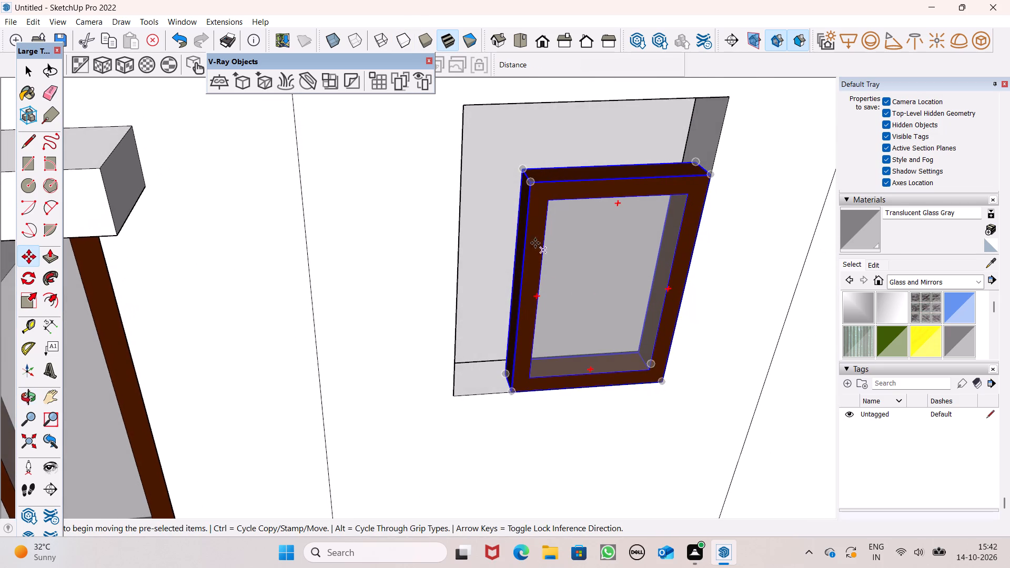
pyautogui.scroll(2, 534, 242)
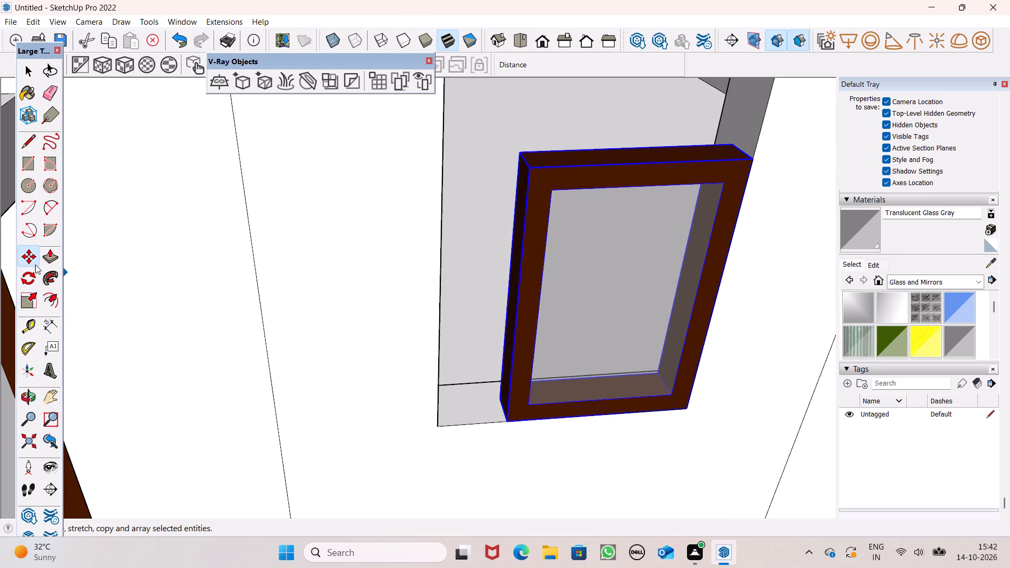
pyautogui.click(26, 298)
pyautogui.scroll(-7, 616, 190)
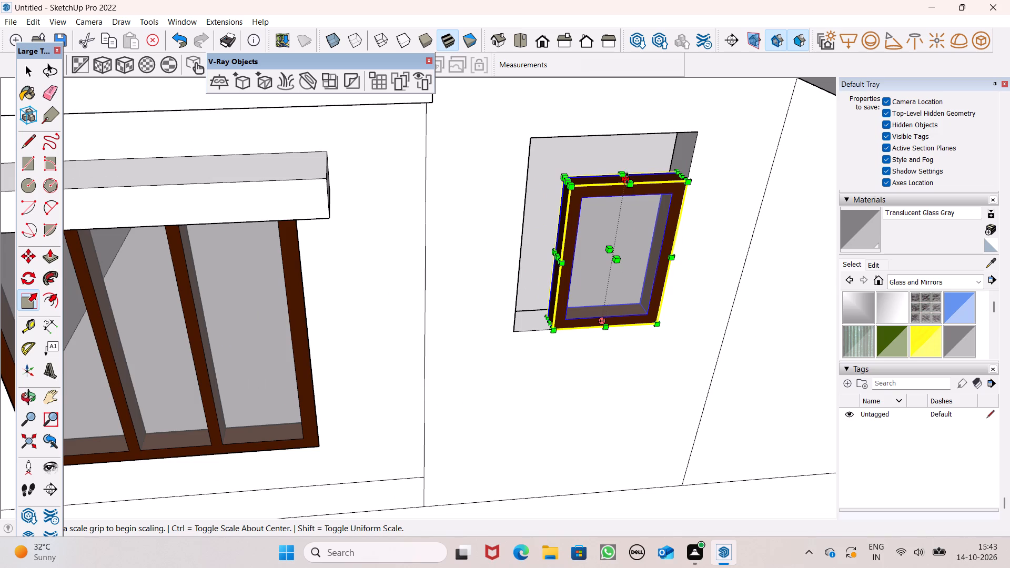
pyautogui.moveTo(627, 178); pyautogui.dragTo(634, 134)
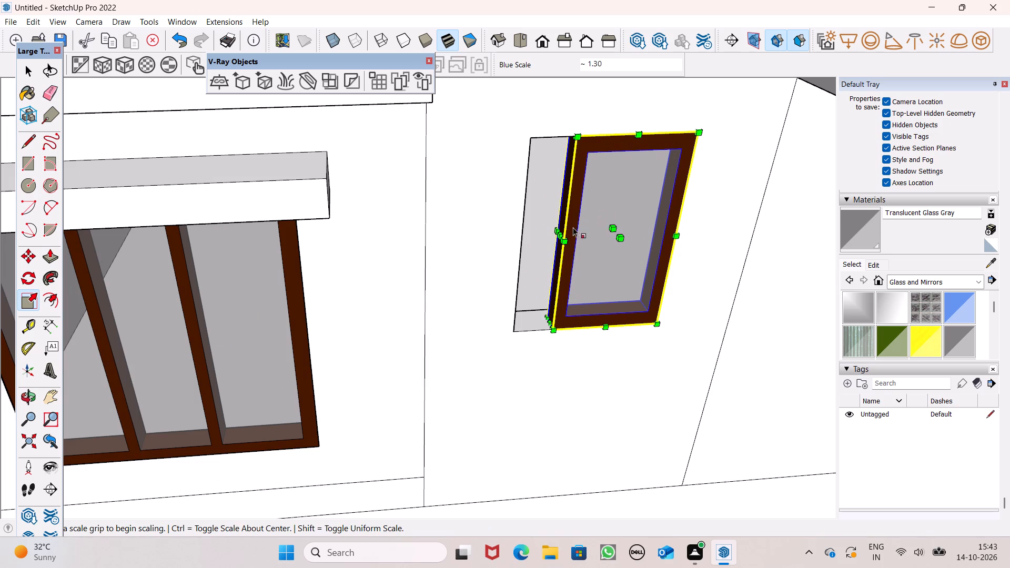
pyautogui.moveTo(563, 236); pyautogui.dragTo(520, 242)
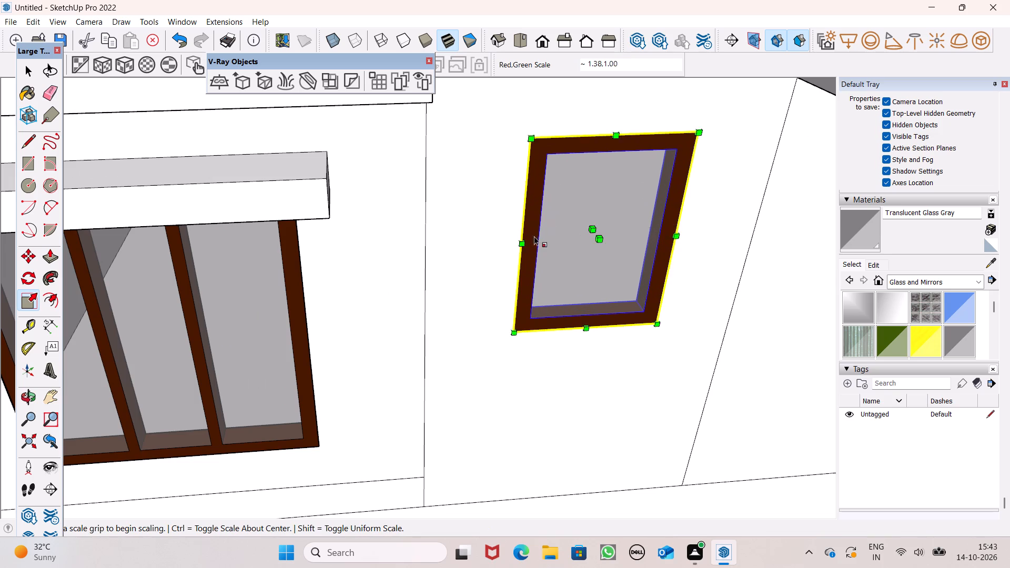
pyautogui.scroll(-8, 557, 229)
pyautogui.scroll(1, 547, 243)
pyautogui.scroll(-7, 557, 368)
pyautogui.scroll(-4, 392, 394)
pyautogui.scroll(1, 381, 436)
pyautogui.scroll(-1, 379, 443)
pyautogui.press('space')
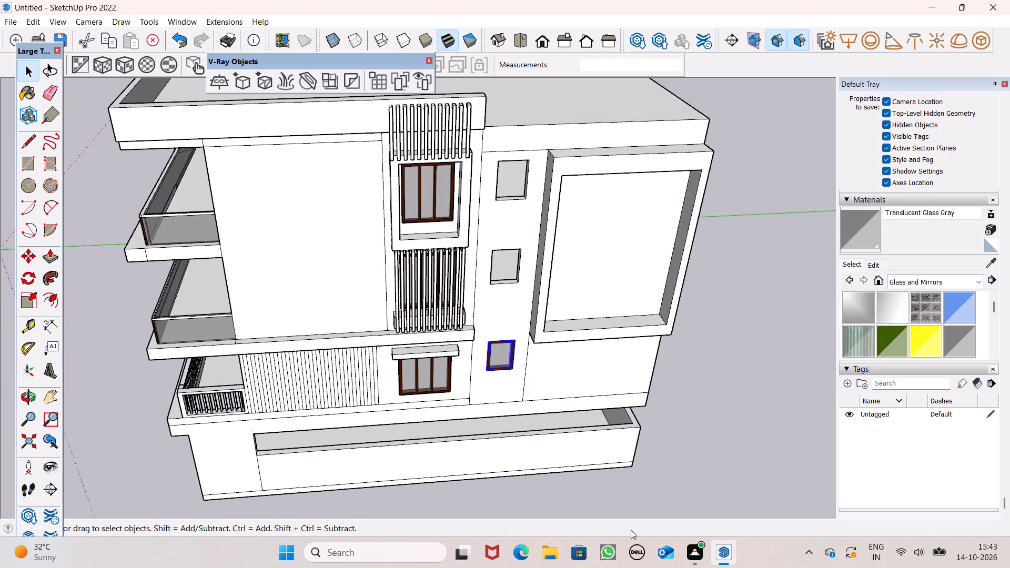
# Copy the fitted small window up into the middle small opening, matching the lower corners.
pyautogui.scroll(5, 449, 276)
pyautogui.scroll(5, 570, 313)
pyautogui.moveTo(582, 383); pyautogui.dragTo(544, 354, button='middle')
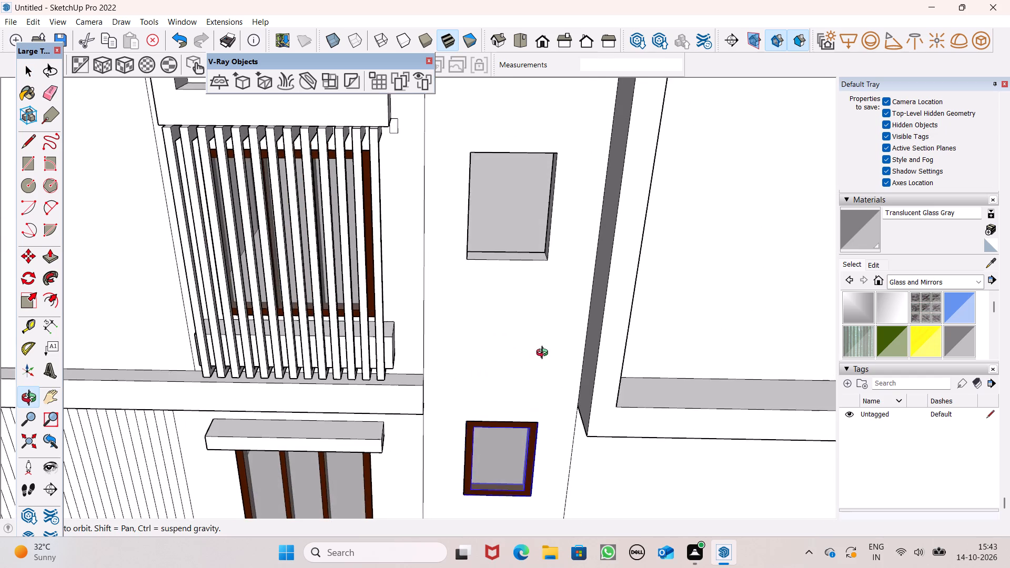
pyautogui.moveTo(544, 354); pyautogui.dragTo(546, 353, button='middle')
pyautogui.press('m')
pyautogui.press('Return')
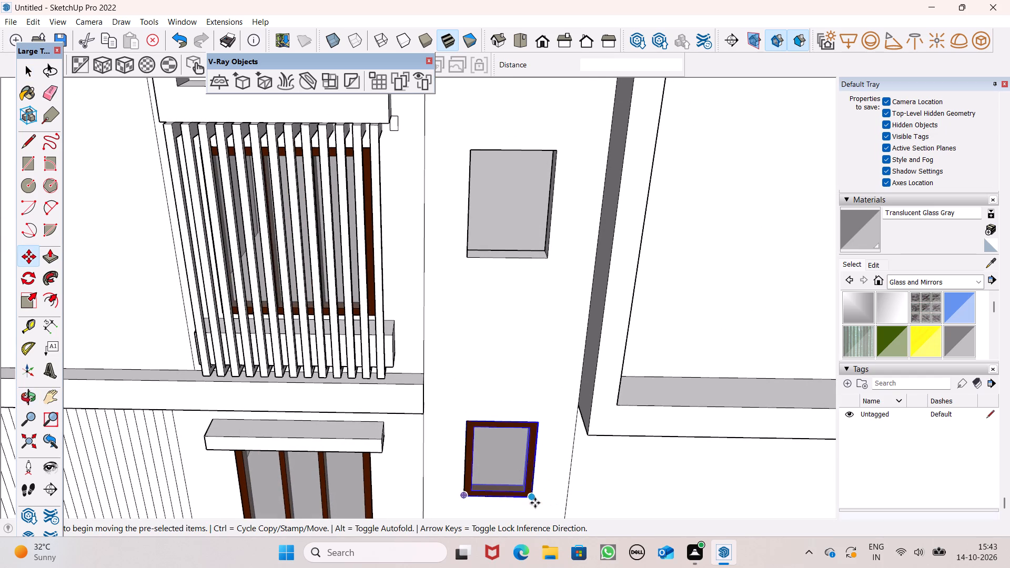
pyautogui.moveTo(532, 500); pyautogui.dragTo(547, 259)
# Copy the small window from the middle opening up into the top small opening, matching the lower corners.
pyautogui.scroll(-10, 542, 315)
pyautogui.scroll(5, 571, 123)
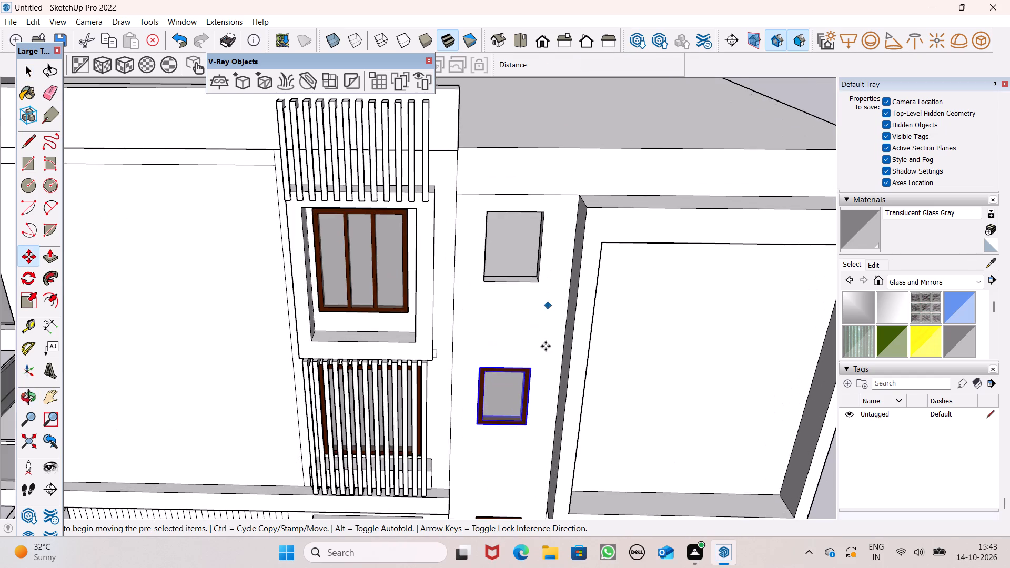
pyautogui.scroll(5, 524, 387)
pyautogui.moveTo(530, 450); pyautogui.dragTo(554, 227)
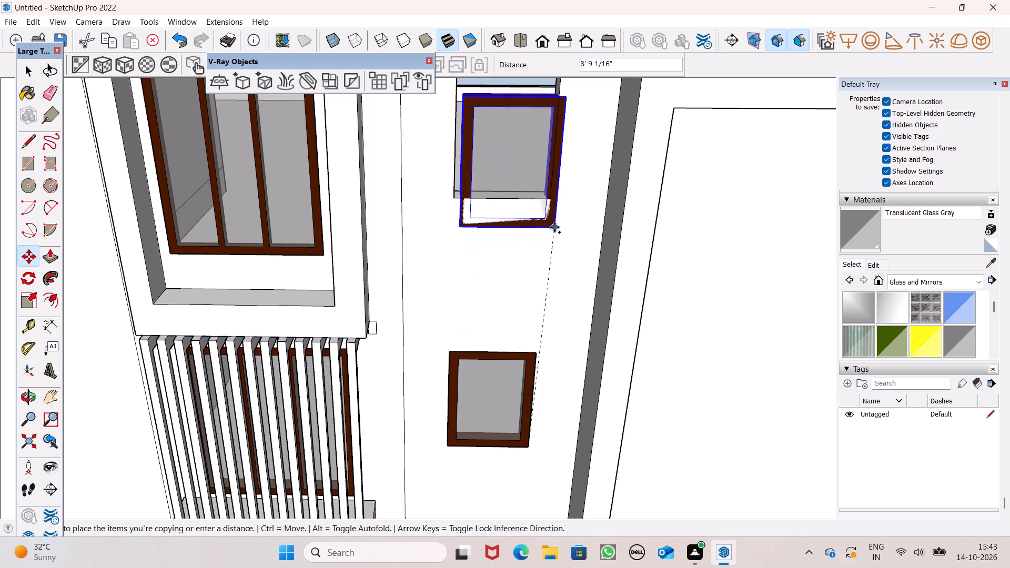
pyautogui.moveTo(554, 227); pyautogui.dragTo(546, 201)
pyautogui.scroll(-7, 563, 327)
pyautogui.press('space')
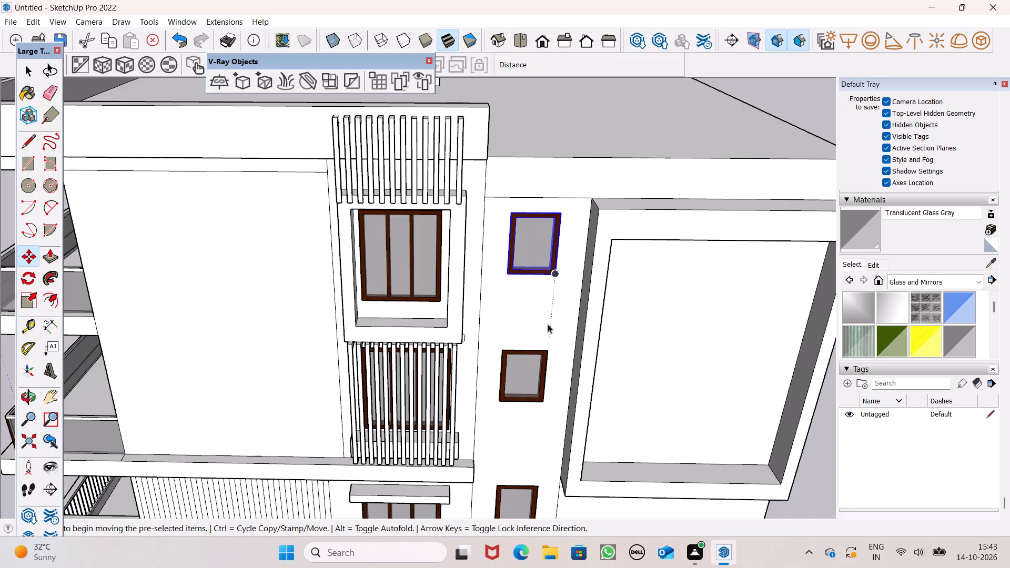
pyautogui.press('space')
# Draw a rectangle about 8' 1" by 5' 11" in the upper part of the large framed wall panel for a window opening.
pyautogui.scroll(-11, 548, 307)
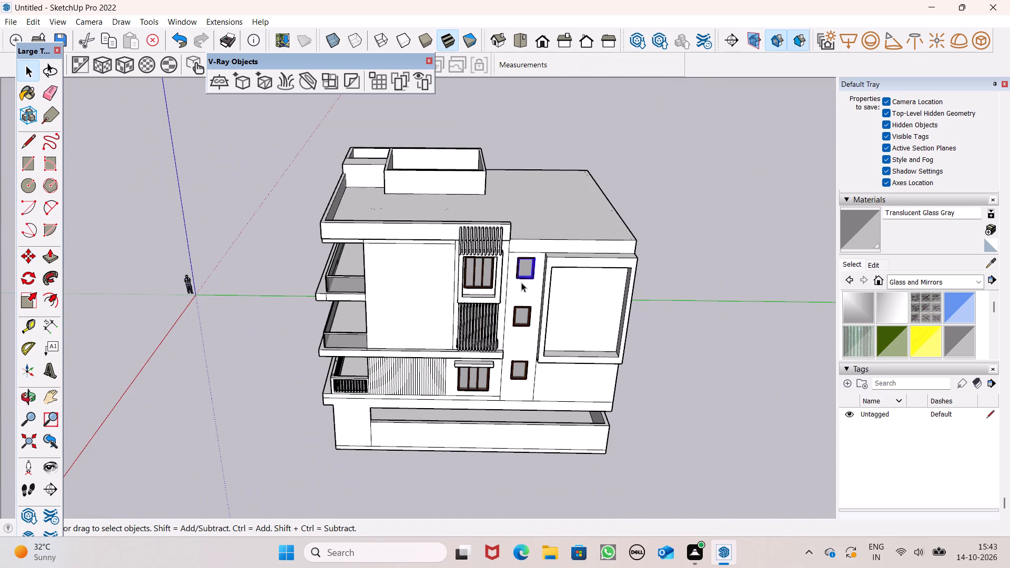
pyautogui.scroll(-4, 558, 283)
pyautogui.moveTo(612, 290); pyautogui.dragTo(602, 216, button='middle')
pyautogui.scroll(1, 614, 290)
pyautogui.scroll(1, 602, 216)
pyautogui.scroll(5, 610, 295)
pyautogui.moveTo(591, 311); pyautogui.dragTo(587, 290, button='middle')
pyautogui.scroll(1, 587, 290)
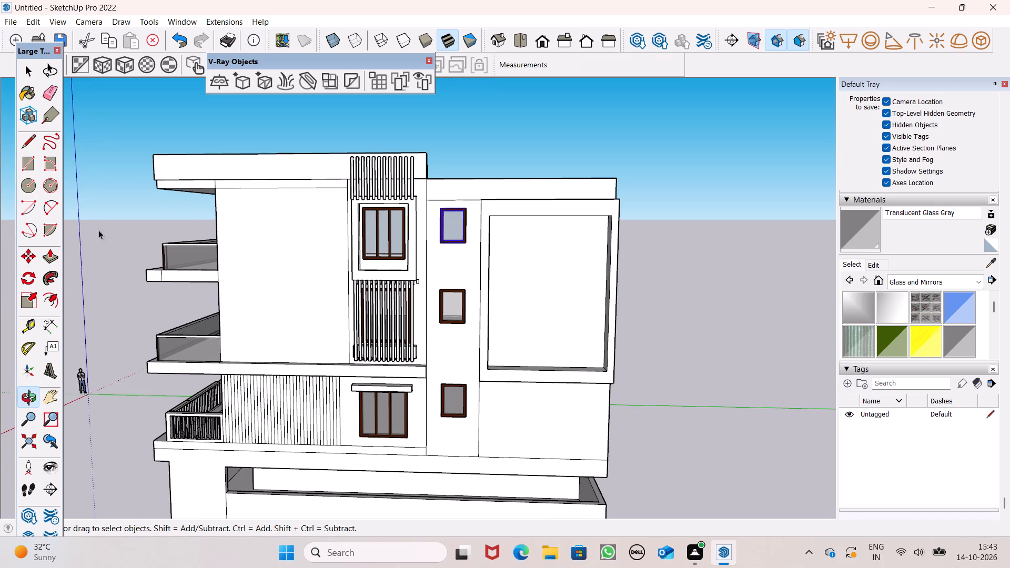
pyautogui.click(26, 169)
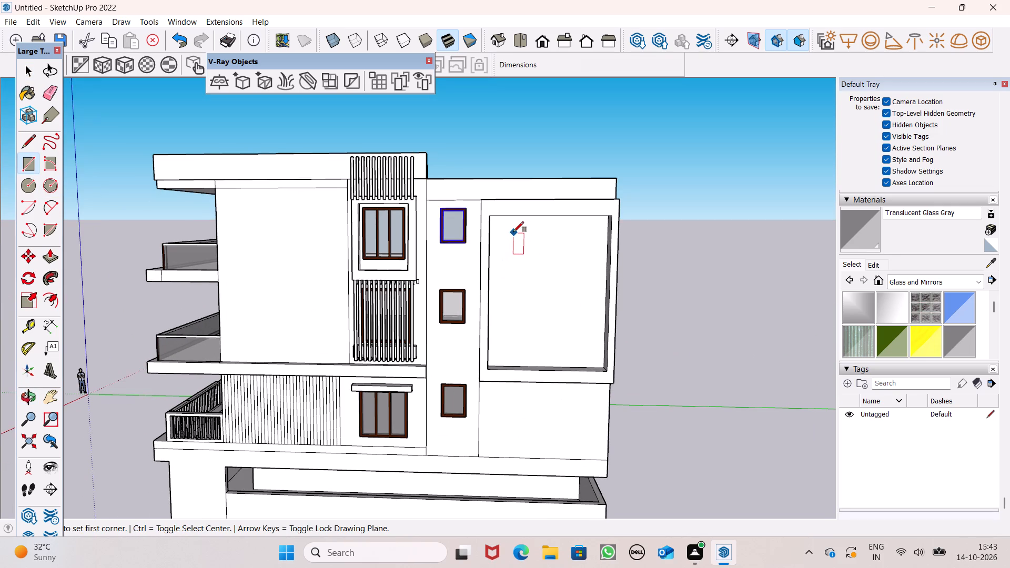
pyautogui.click(513, 231)
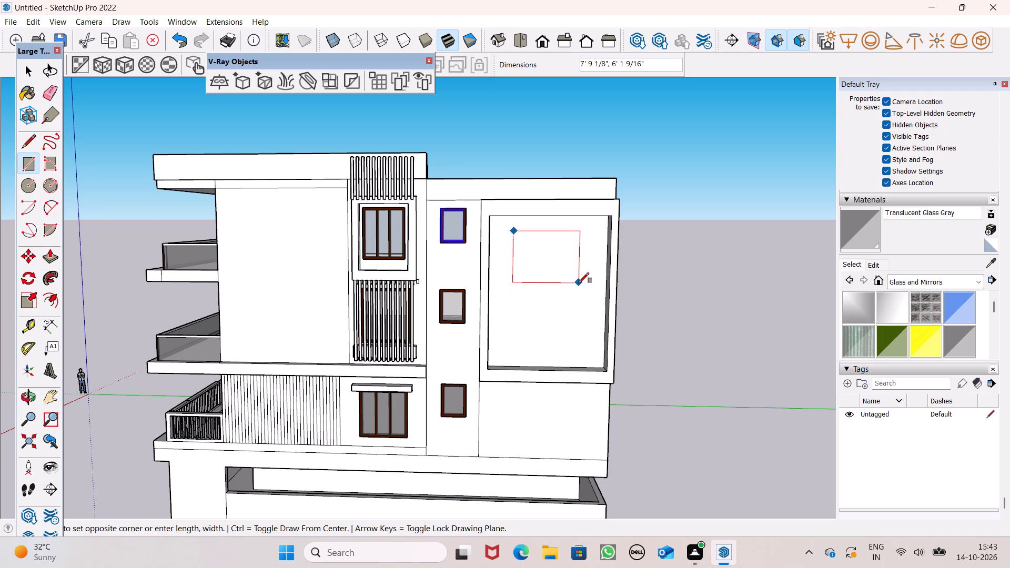
pyautogui.click(582, 281)
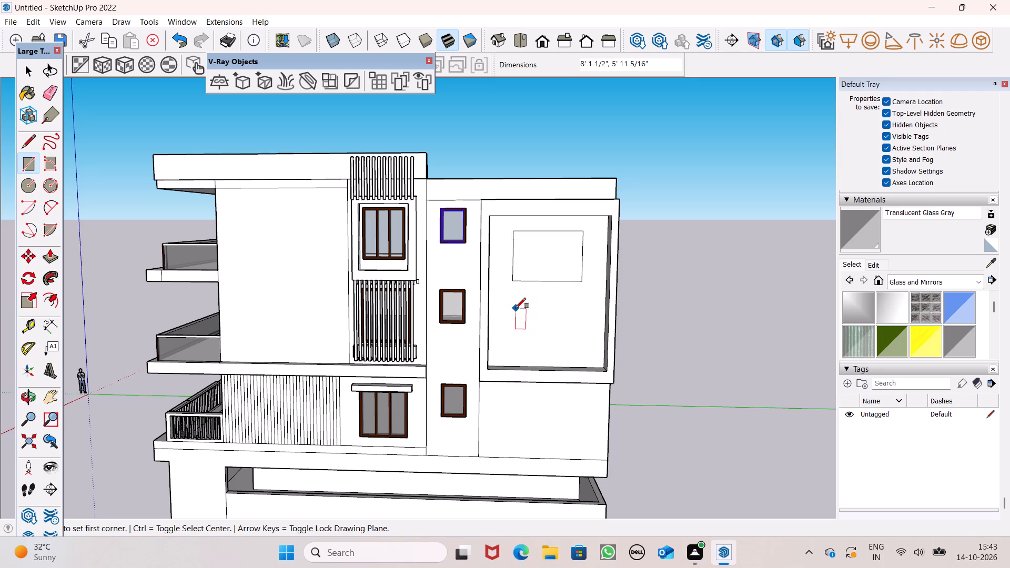
# Draw a second rectangle about 7' 6" by 4' 7" below the first one in the framed wall panel.
pyautogui.click(516, 308)
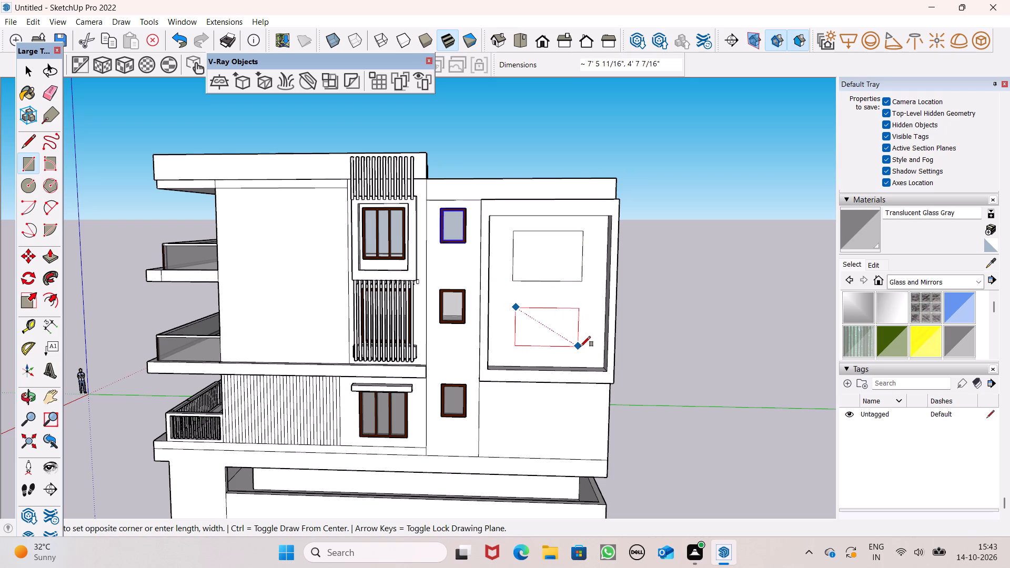
pyautogui.click(581, 346)
pyautogui.press('space')
# Copy the middle small window about 29' sideways to the empty space beside the building, and clear the selection.
pyautogui.click(442, 309)
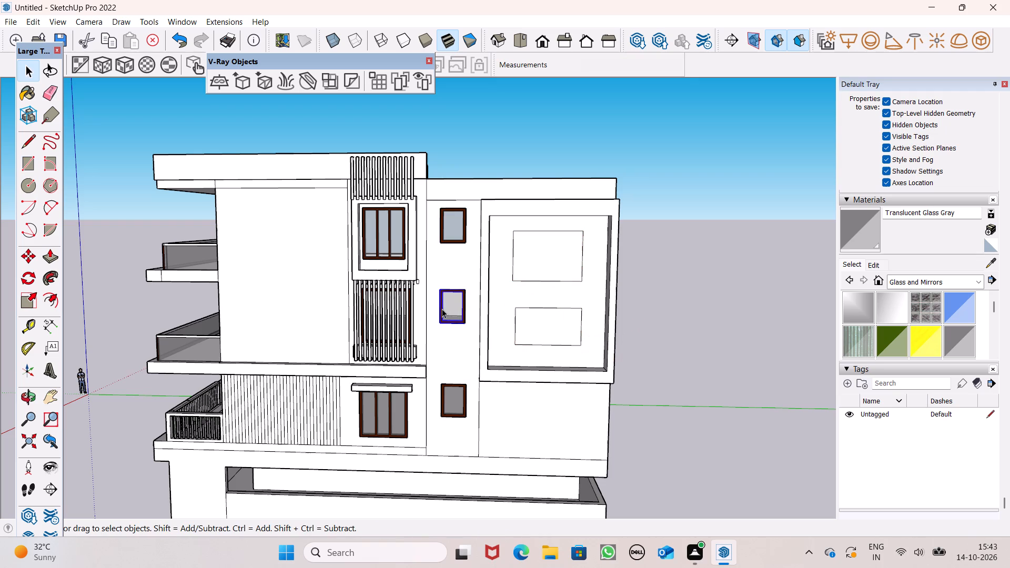
pyautogui.press('m')
pyautogui.press('Return')
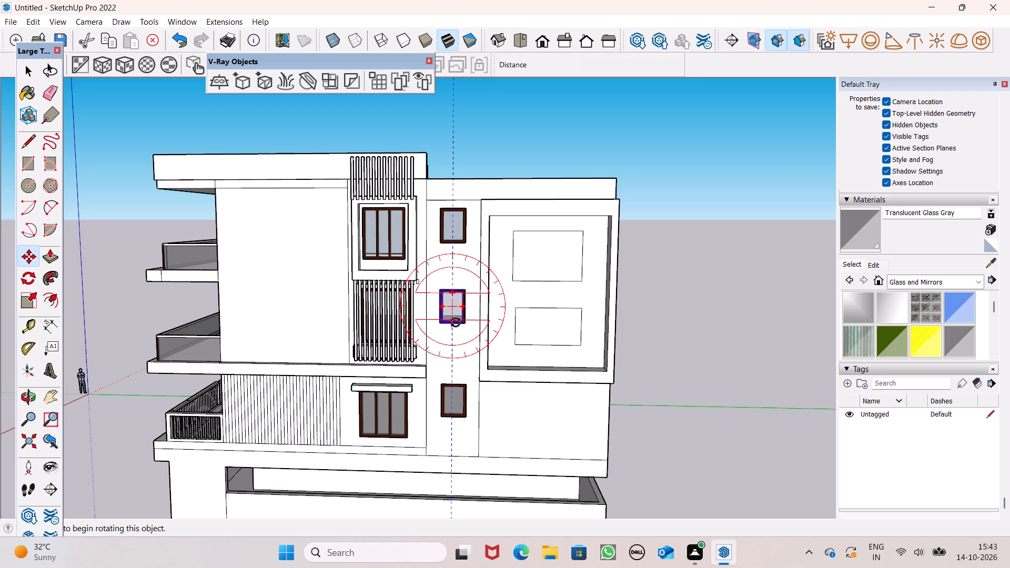
pyautogui.moveTo(462, 321); pyautogui.dragTo(712, 358)
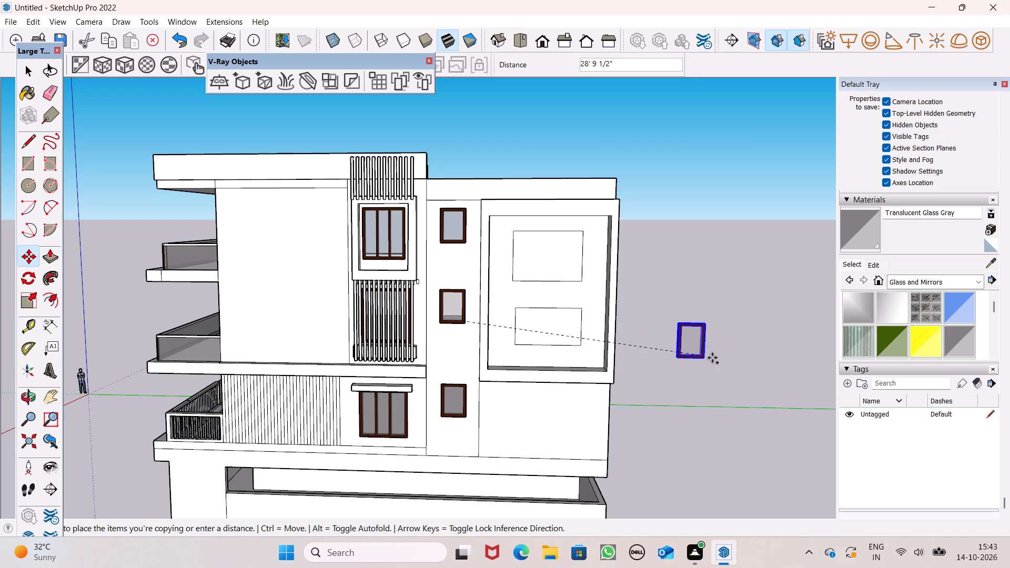
pyautogui.moveTo(712, 358); pyautogui.dragTo(718, 360)
pyautogui.press('space')
pyautogui.click(615, 307)
pyautogui.scroll(4, 584, 302)
pyautogui.scroll(-1, 584, 302)
pyautogui.scroll(1, 584, 302)
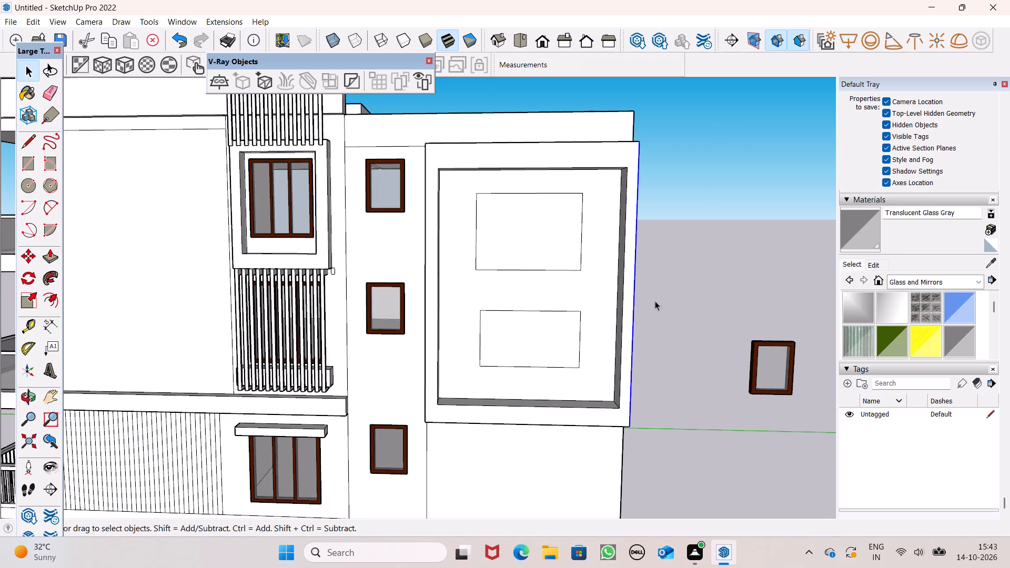
pyautogui.click(693, 282)
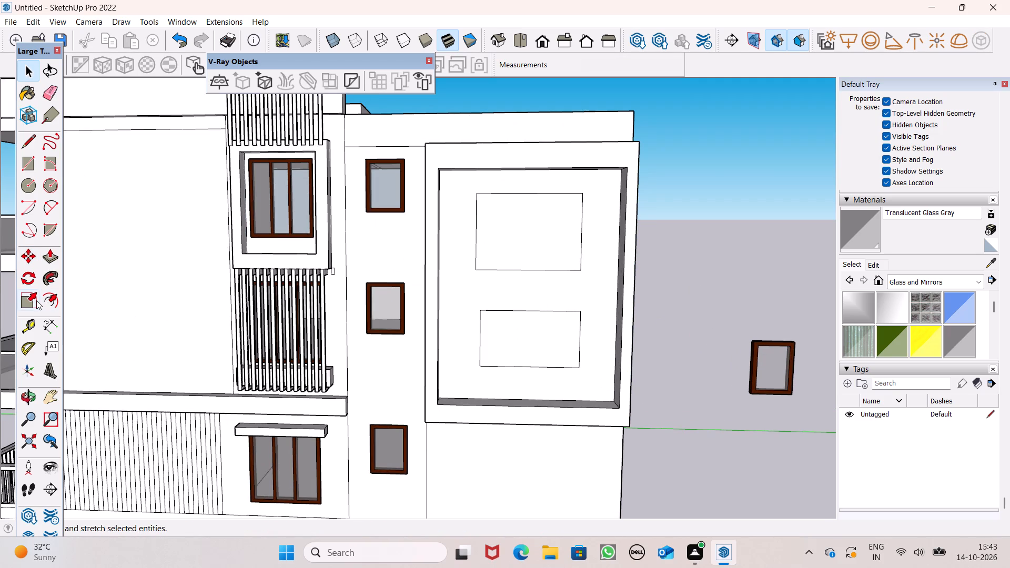
# Push the lower rectangle of the framed wall panel inward 9" to cut its window opening.
pyautogui.click(49, 258)
pyautogui.moveTo(511, 357); pyautogui.dragTo(531, 341)
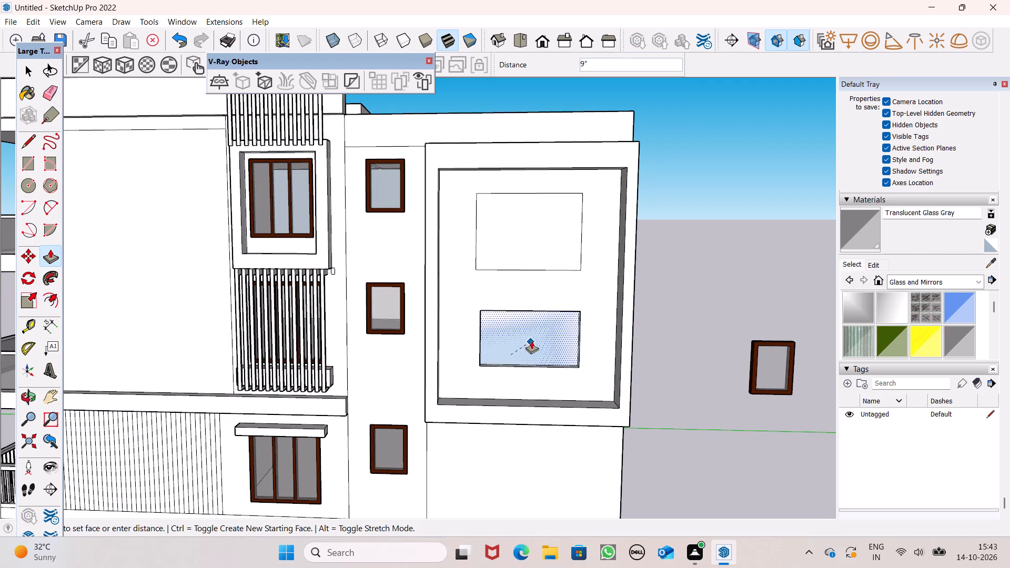
pyautogui.moveTo(531, 341); pyautogui.dragTo(540, 337)
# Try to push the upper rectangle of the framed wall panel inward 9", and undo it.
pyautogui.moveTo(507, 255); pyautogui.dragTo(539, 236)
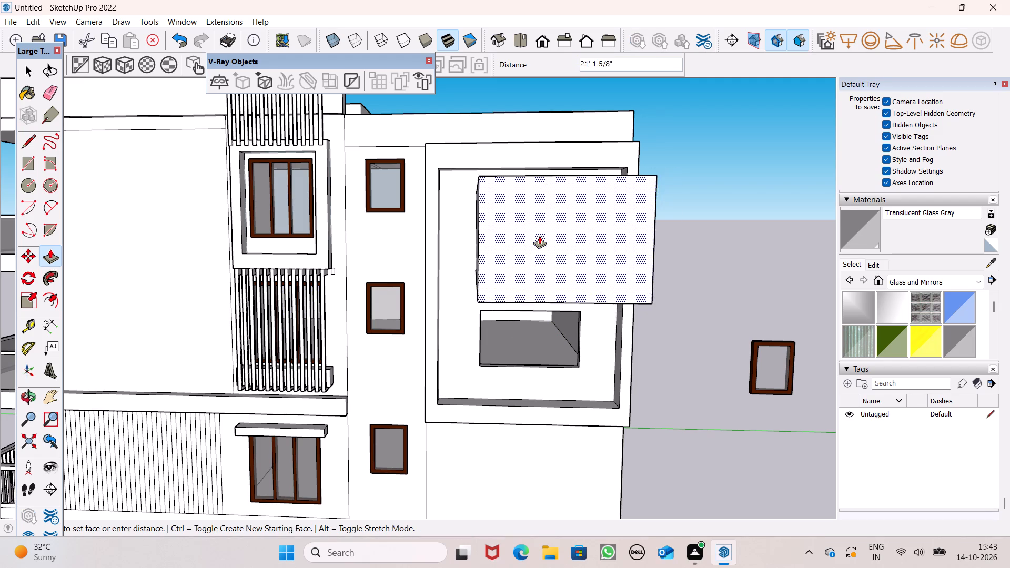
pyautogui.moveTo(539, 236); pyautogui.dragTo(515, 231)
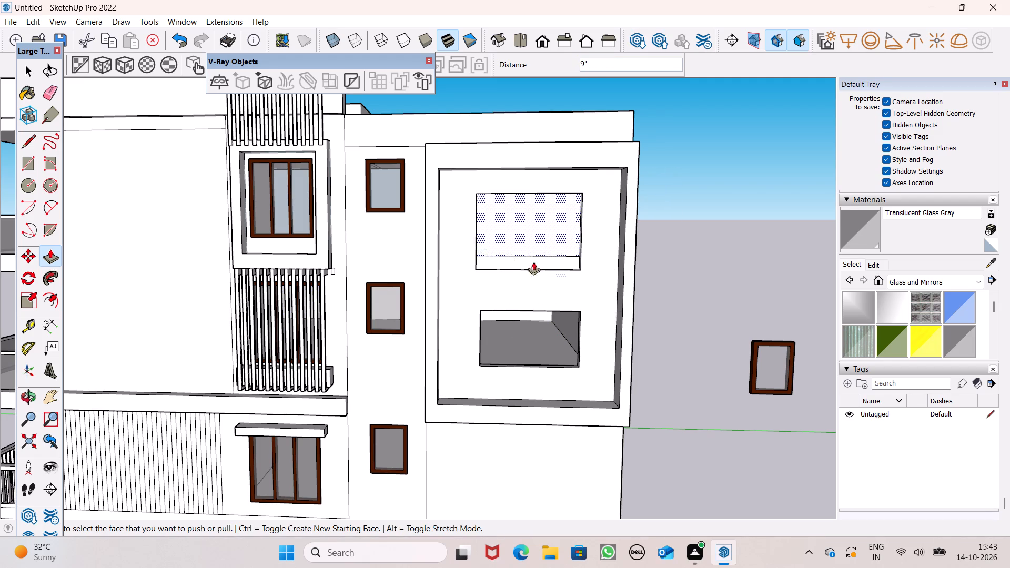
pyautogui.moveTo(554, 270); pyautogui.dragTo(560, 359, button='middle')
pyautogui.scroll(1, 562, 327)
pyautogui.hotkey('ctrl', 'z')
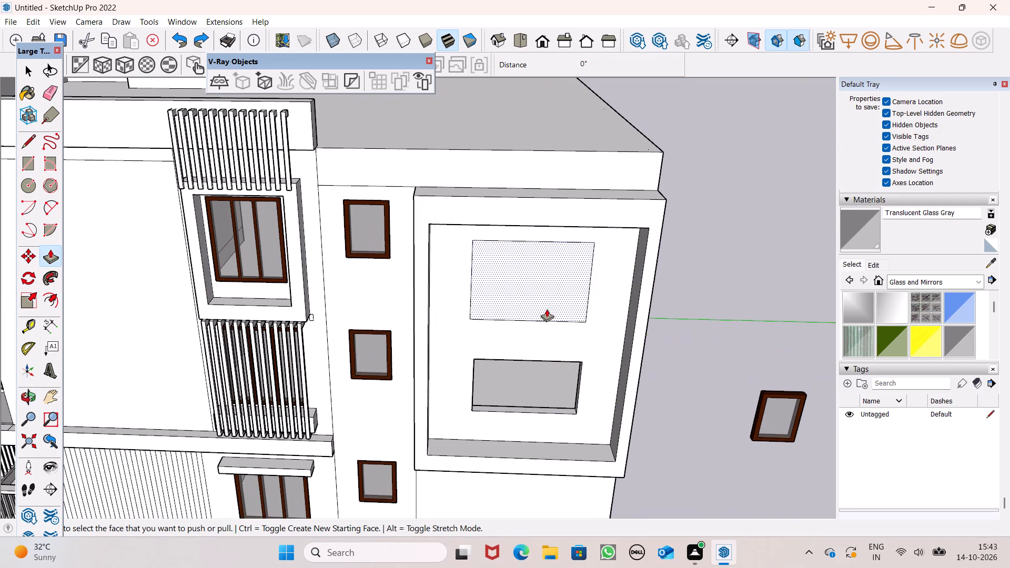
# Push the upper rectangle of the framed wall panel inward 9" to form its window opening.
pyautogui.scroll(4, 545, 302)
pyautogui.scroll(-1, 545, 302)
pyautogui.scroll(1, 545, 302)
pyautogui.moveTo(497, 308); pyautogui.dragTo(534, 270)
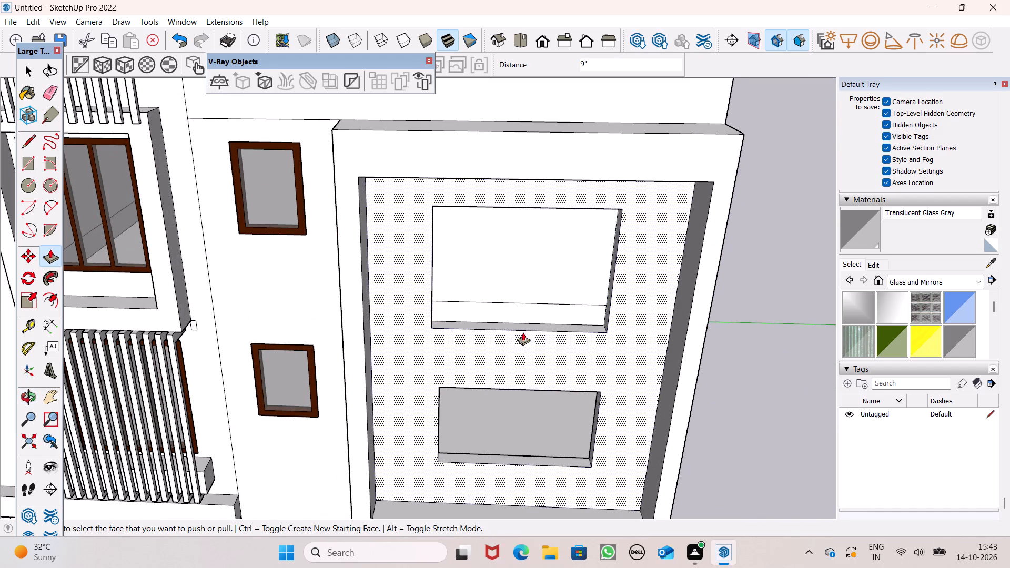
pyautogui.moveTo(525, 319); pyautogui.dragTo(532, 149, button='middle')
pyautogui.scroll(1, 532, 149)
pyautogui.scroll(4, 519, 228)
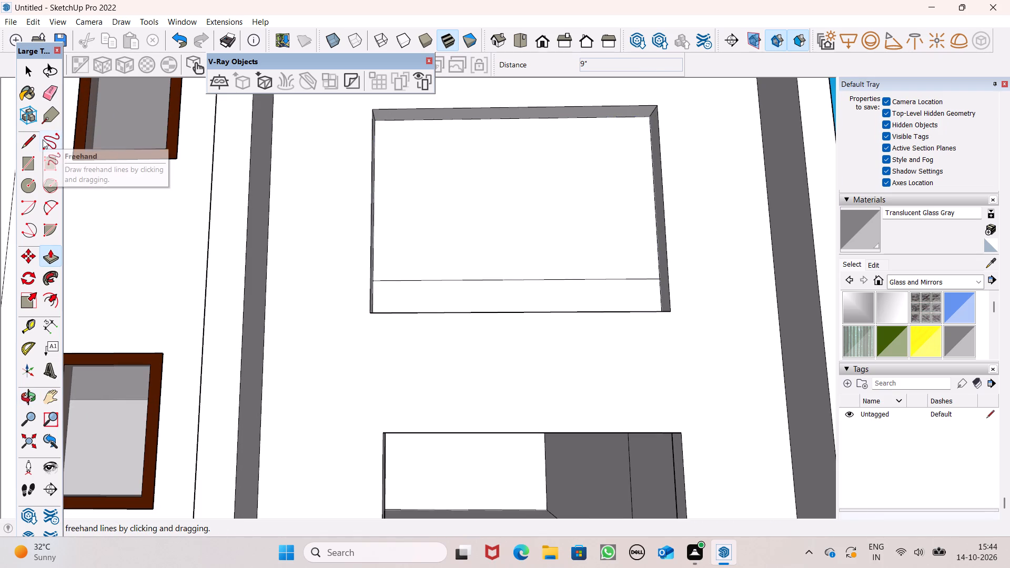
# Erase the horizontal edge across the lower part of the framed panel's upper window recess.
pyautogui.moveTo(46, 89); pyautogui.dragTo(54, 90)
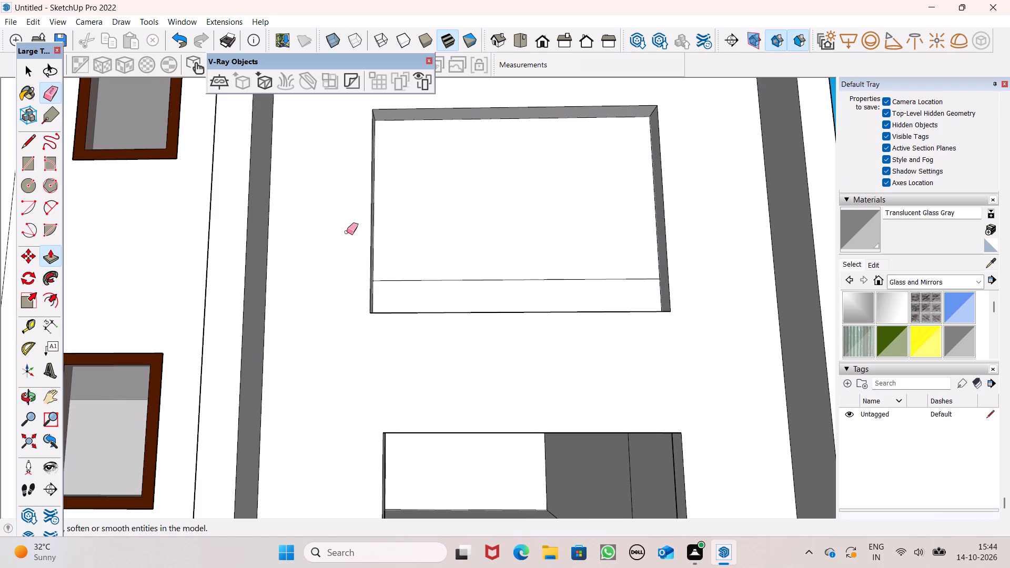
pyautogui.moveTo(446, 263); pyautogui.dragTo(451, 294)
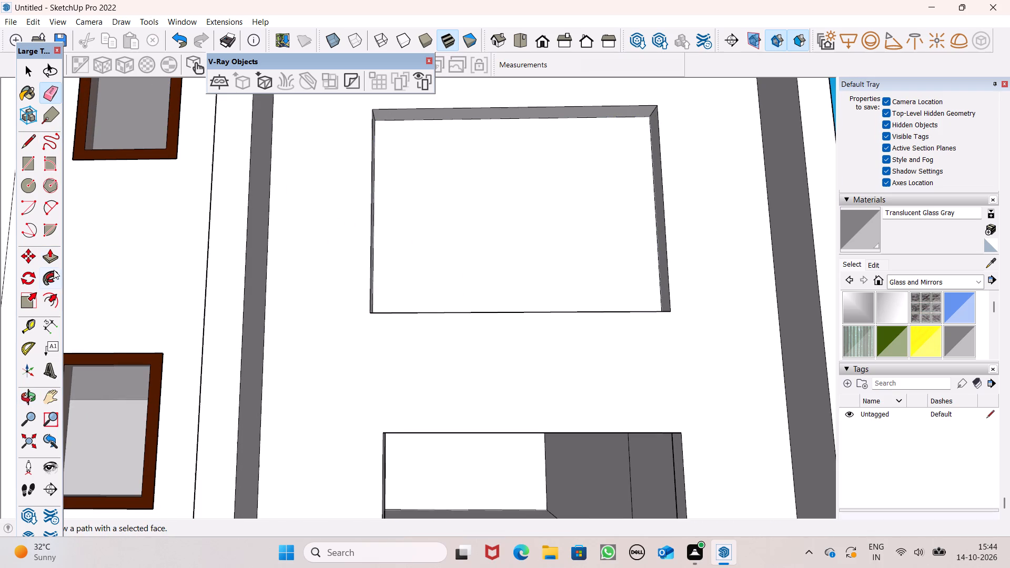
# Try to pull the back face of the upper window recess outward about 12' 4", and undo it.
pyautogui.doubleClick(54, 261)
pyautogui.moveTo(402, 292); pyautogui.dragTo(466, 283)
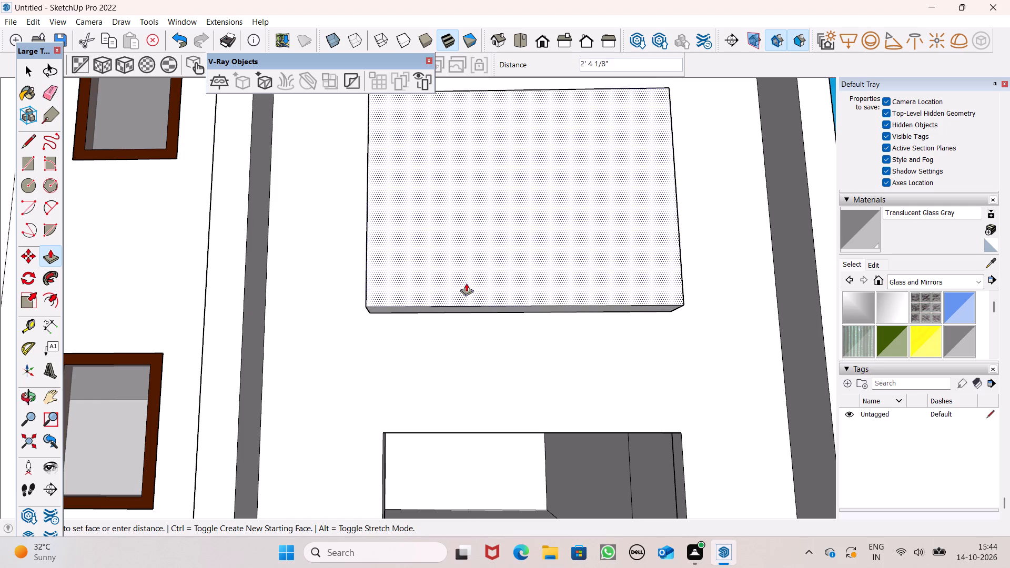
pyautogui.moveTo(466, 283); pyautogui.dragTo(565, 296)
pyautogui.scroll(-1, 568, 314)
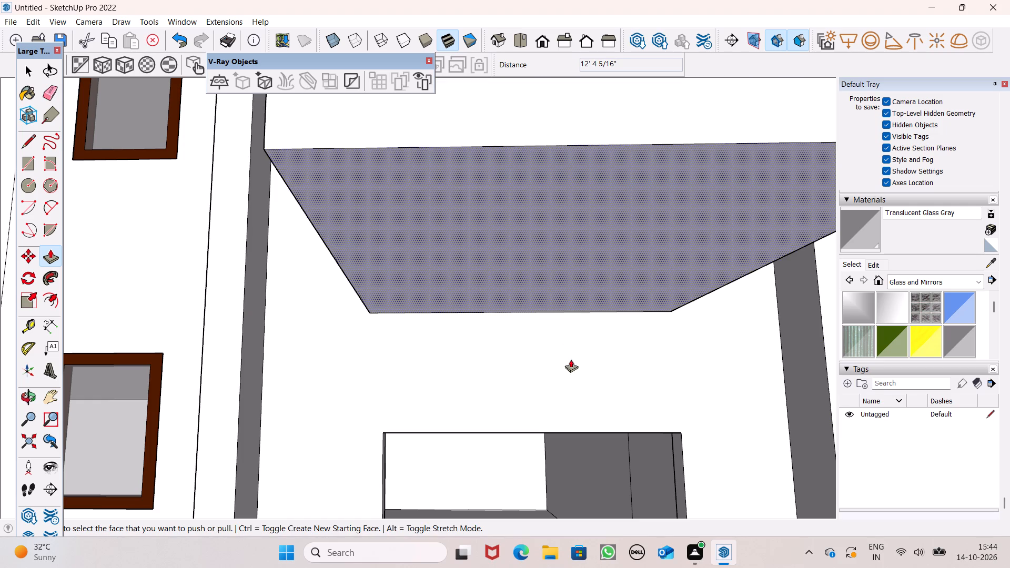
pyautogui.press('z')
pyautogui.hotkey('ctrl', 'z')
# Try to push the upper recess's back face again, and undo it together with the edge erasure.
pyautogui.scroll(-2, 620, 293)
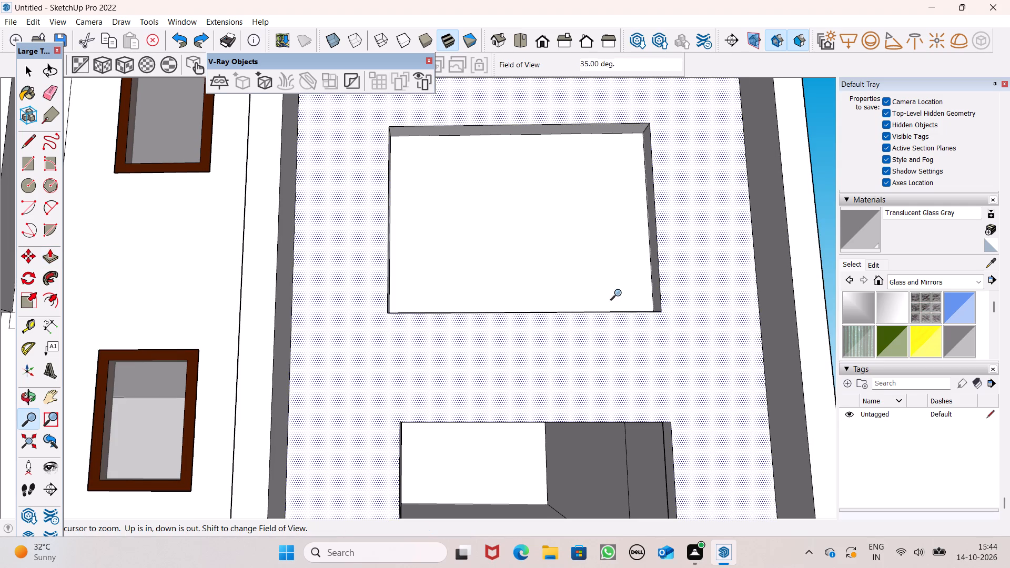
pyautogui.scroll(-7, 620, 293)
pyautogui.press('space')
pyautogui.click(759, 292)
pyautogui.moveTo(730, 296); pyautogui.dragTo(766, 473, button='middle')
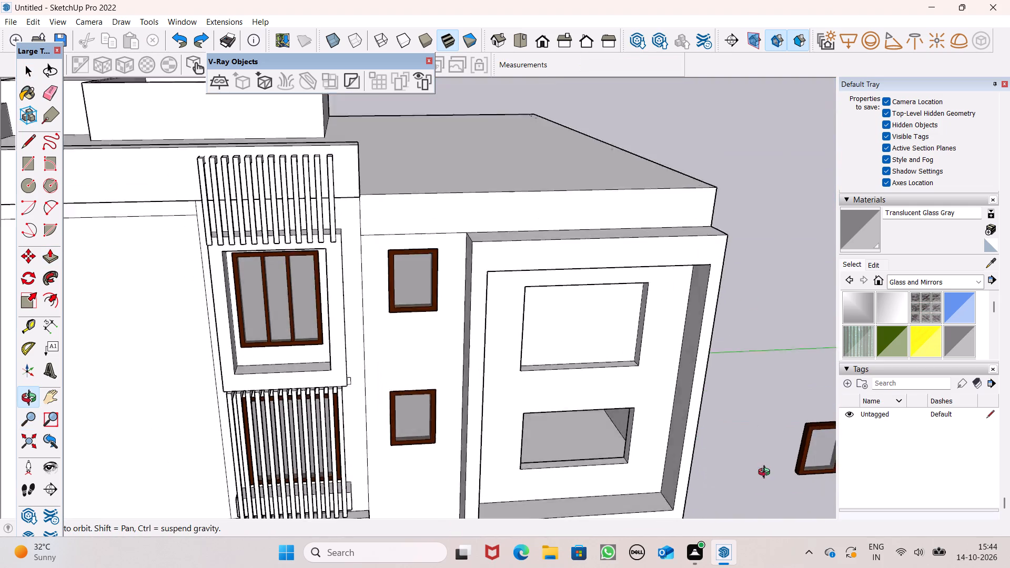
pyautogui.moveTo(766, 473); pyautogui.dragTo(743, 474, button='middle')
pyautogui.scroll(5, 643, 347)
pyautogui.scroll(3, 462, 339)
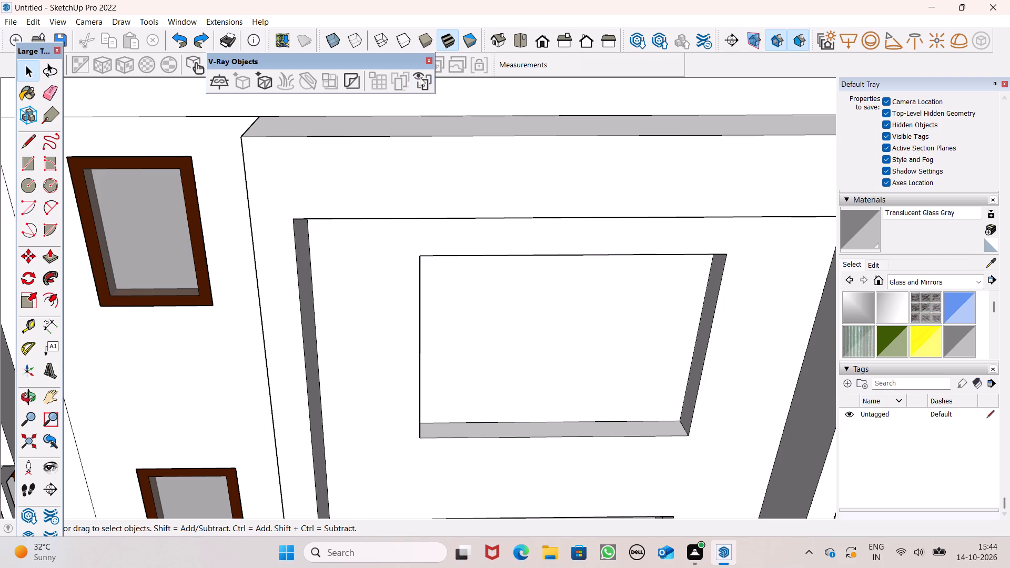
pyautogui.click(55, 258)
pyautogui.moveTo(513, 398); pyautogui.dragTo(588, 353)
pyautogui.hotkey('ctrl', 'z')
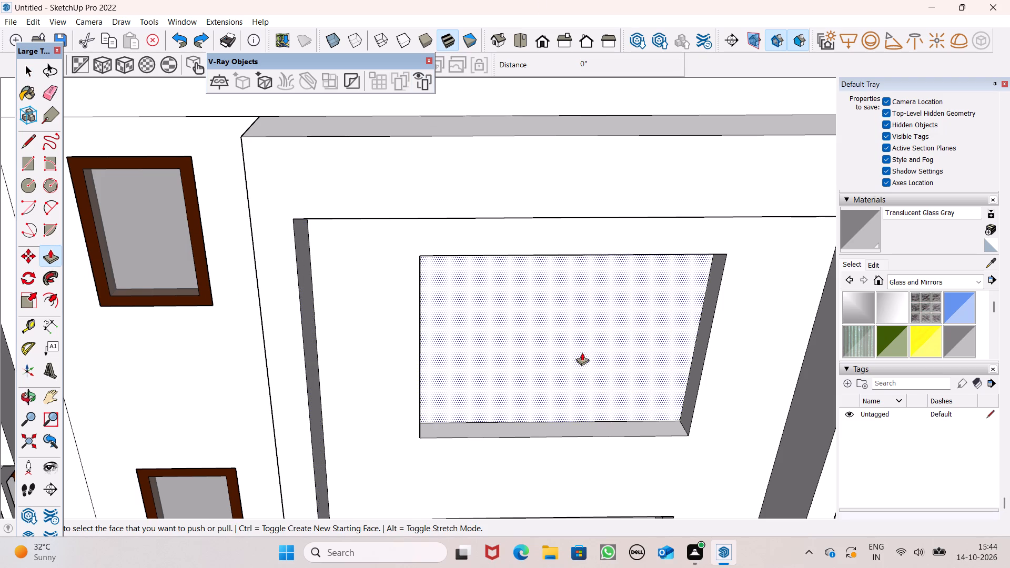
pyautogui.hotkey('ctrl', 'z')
# Erase the horizontal edge across the lower part of the upper window recess in the framed panel.
pyautogui.scroll(-1, 593, 379)
pyautogui.scroll(-1, 527, 346)
pyautogui.scroll(-2, 554, 246)
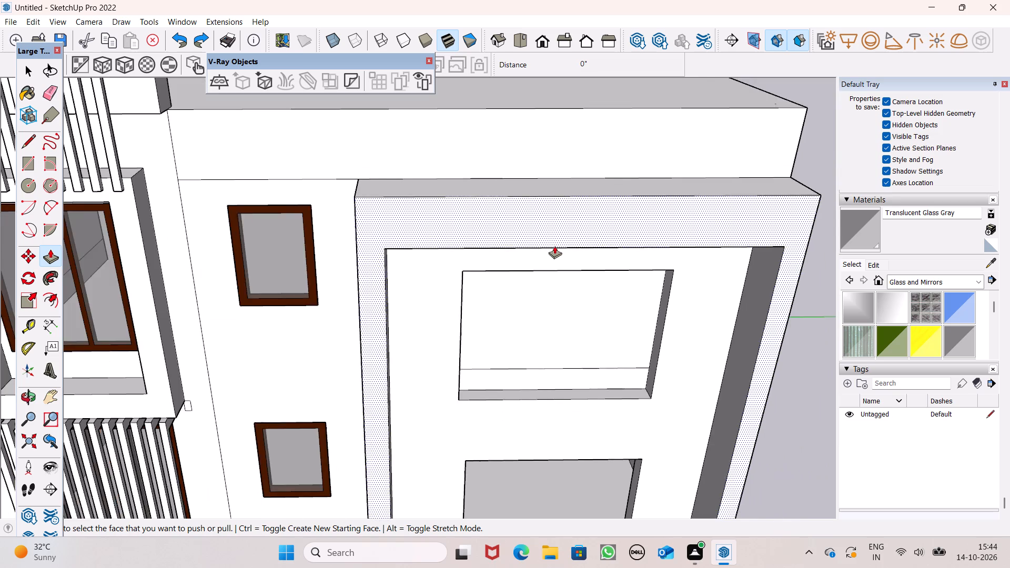
pyautogui.scroll(-2, 554, 246)
pyautogui.scroll(1, 554, 246)
pyautogui.scroll(-1, 554, 246)
pyautogui.scroll(-2, 616, 289)
pyautogui.moveTo(634, 378); pyautogui.dragTo(622, 357, button='middle')
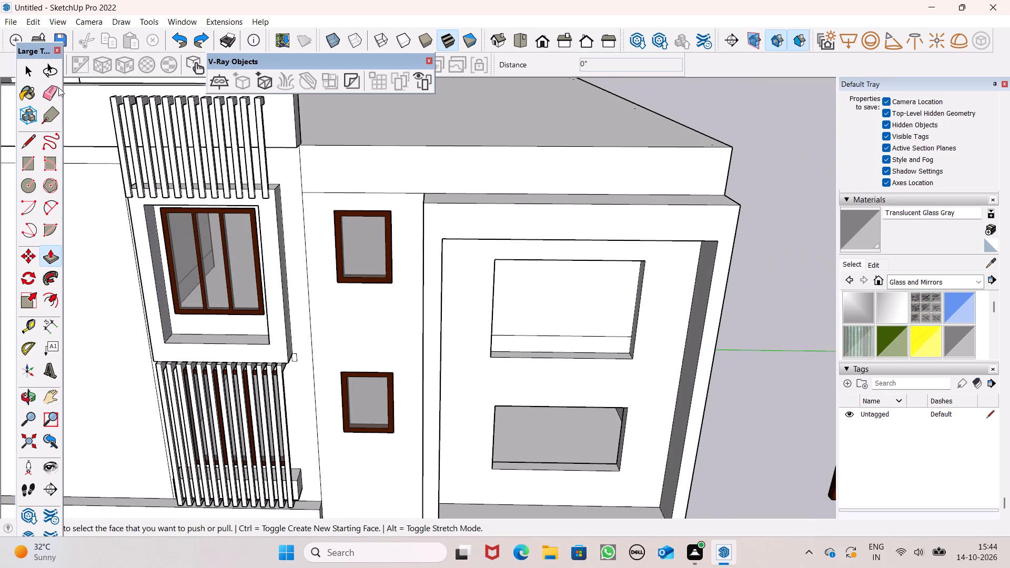
pyautogui.click(44, 97)
pyautogui.moveTo(533, 328); pyautogui.dragTo(533, 329)
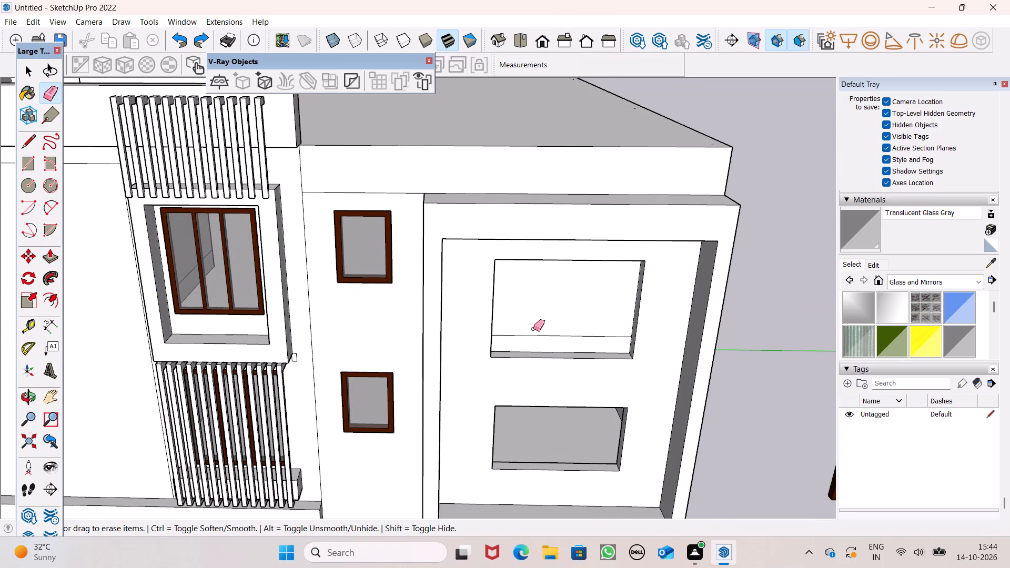
pyautogui.moveTo(533, 329); pyautogui.dragTo(533, 337)
# Widen the spare window beside the building by scaling it to about 2.23 along the red axis.
pyautogui.scroll(-6, 474, 401)
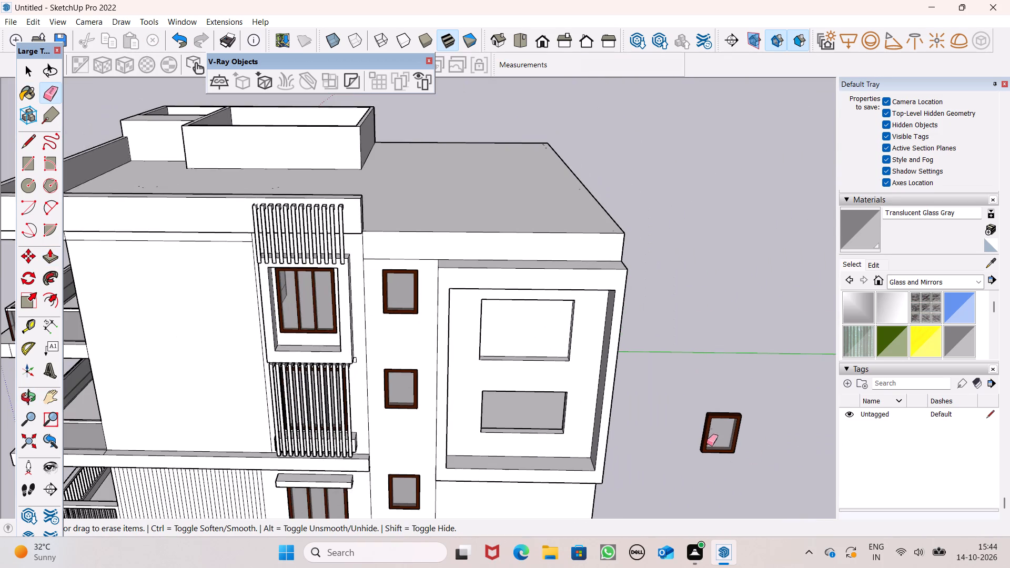
pyautogui.scroll(5, 720, 449)
pyautogui.press('space')
pyautogui.click(672, 421)
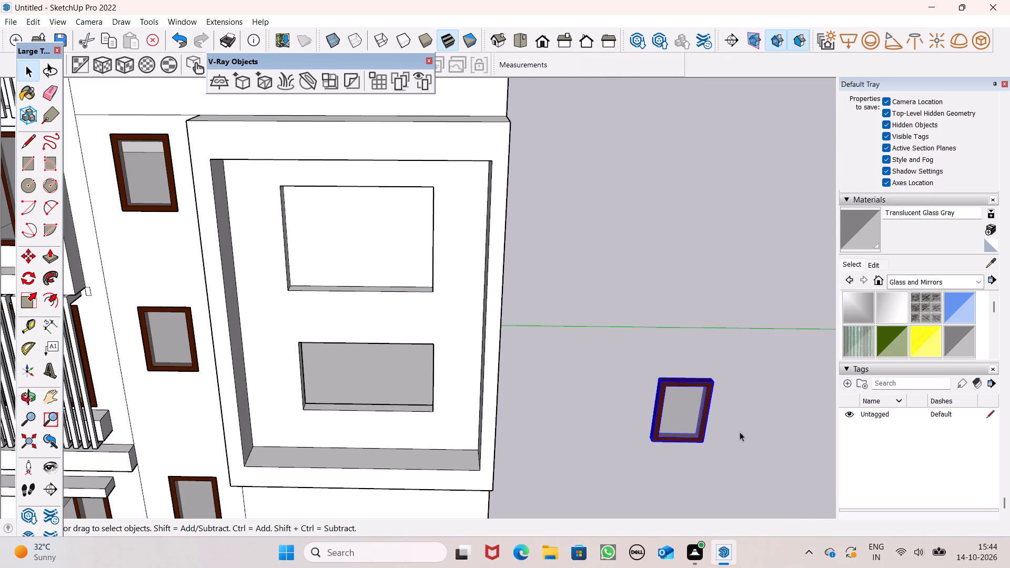
pyautogui.scroll(4, 740, 432)
pyautogui.press('m')
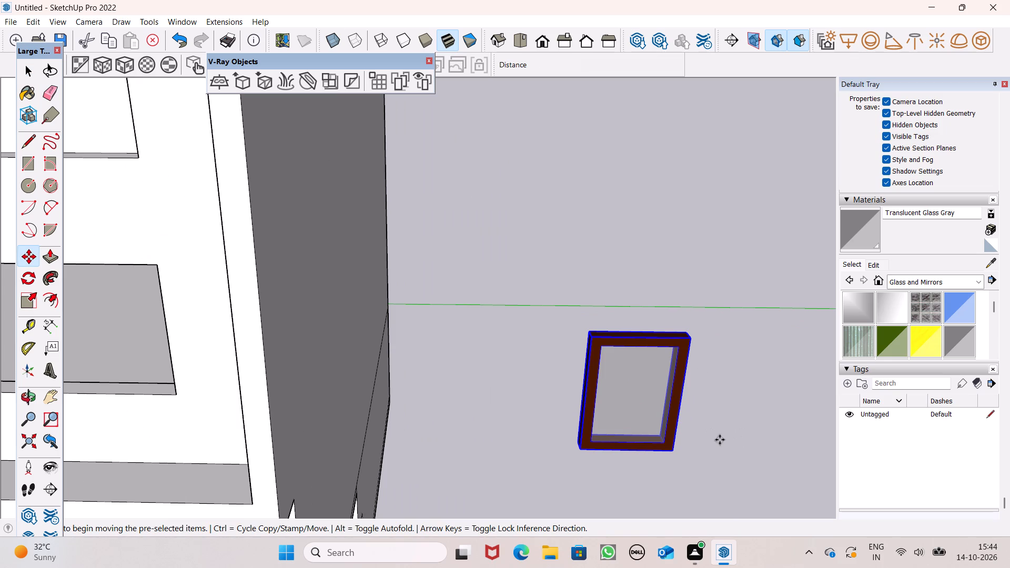
pyautogui.press('space')
pyautogui.click(31, 303)
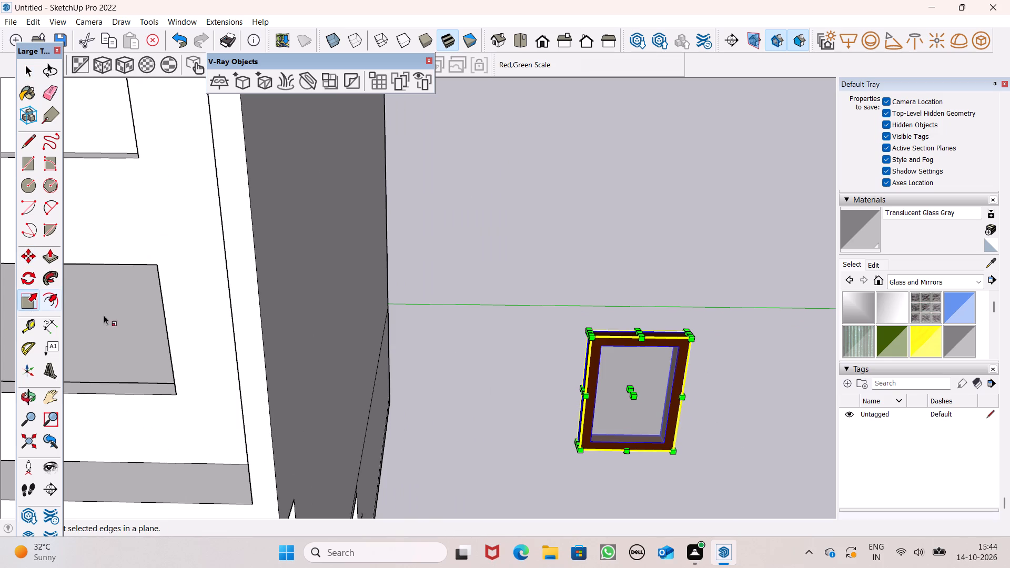
pyautogui.scroll(-1, 564, 405)
pyautogui.moveTo(578, 423); pyautogui.dragTo(669, 407, button='middle')
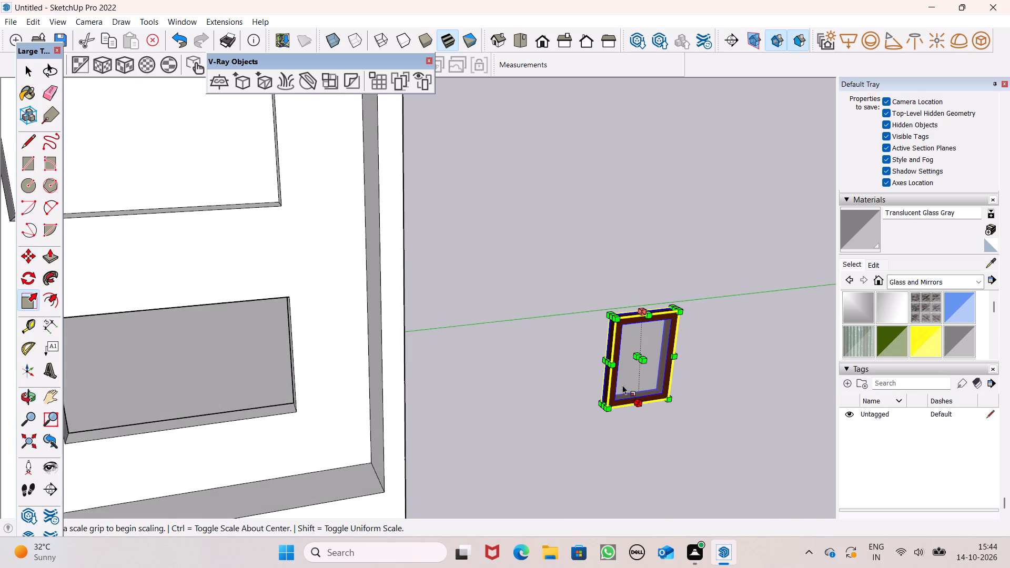
pyautogui.scroll(5, 618, 375)
pyautogui.moveTo(601, 358); pyautogui.dragTo(468, 407)
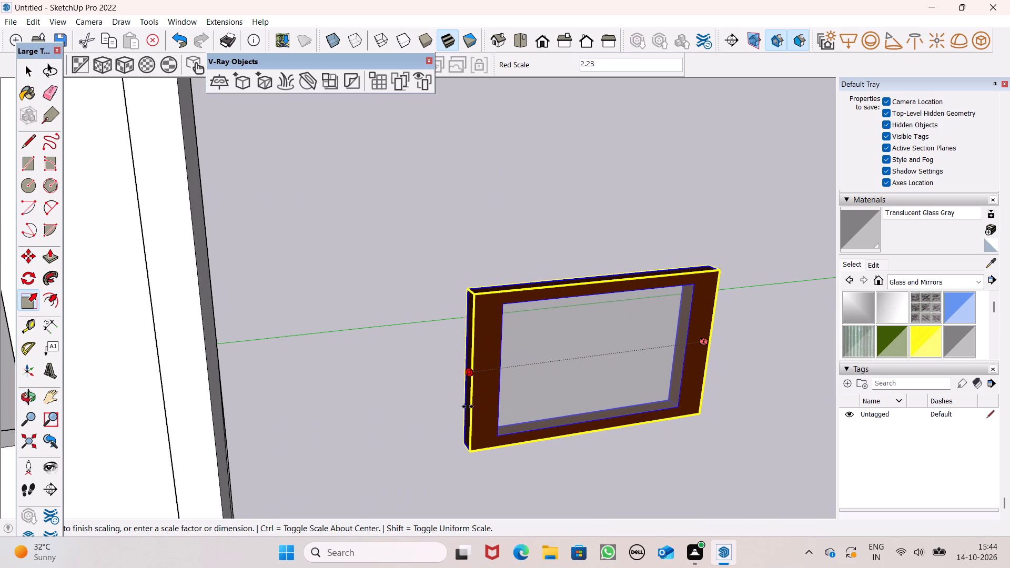
pyautogui.moveTo(468, 407); pyautogui.dragTo(467, 407)
pyautogui.press('space')
# Move the widened window into the framed panel's lower opening, placing its lower corner on the opening's corner.
pyautogui.scroll(-2, 690, 423)
pyautogui.moveTo(694, 433); pyautogui.dragTo(640, 434, button='middle')
pyautogui.press('m')
pyautogui.press('Return')
pyautogui.scroll(-2, 681, 346)
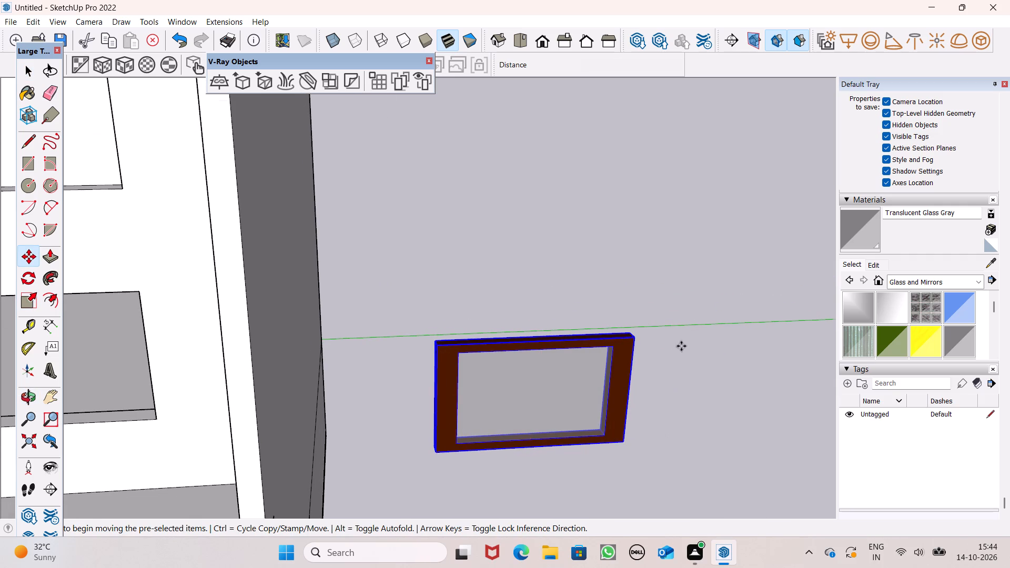
pyautogui.scroll(-1, 681, 346)
pyautogui.moveTo(650, 404); pyautogui.dragTo(367, 394)
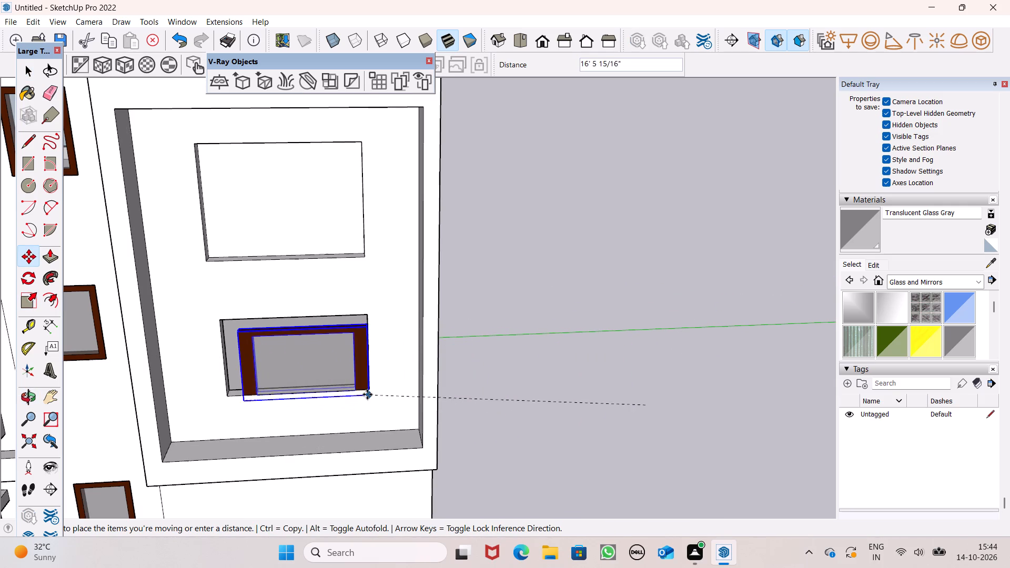
pyautogui.moveTo(367, 394); pyautogui.dragTo(371, 390)
# Scale the window's height up to the top edge of the framed panel's lower opening.
pyautogui.scroll(-5, 442, 341)
pyautogui.moveTo(403, 348); pyautogui.dragTo(410, 324, button='middle')
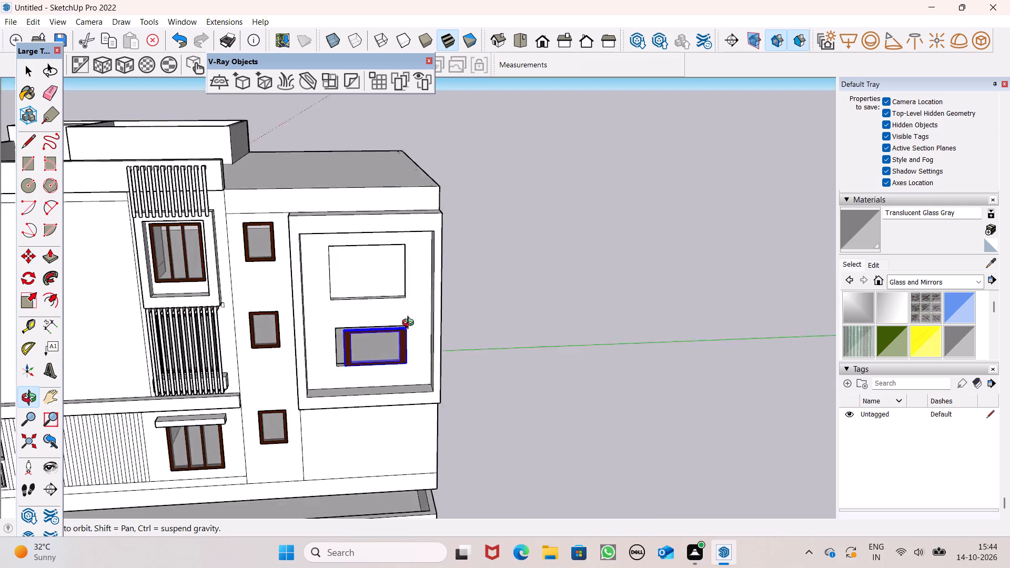
pyautogui.moveTo(410, 324); pyautogui.dragTo(447, 253, button='middle')
pyautogui.scroll(5, 407, 296)
pyautogui.scroll(7, 375, 326)
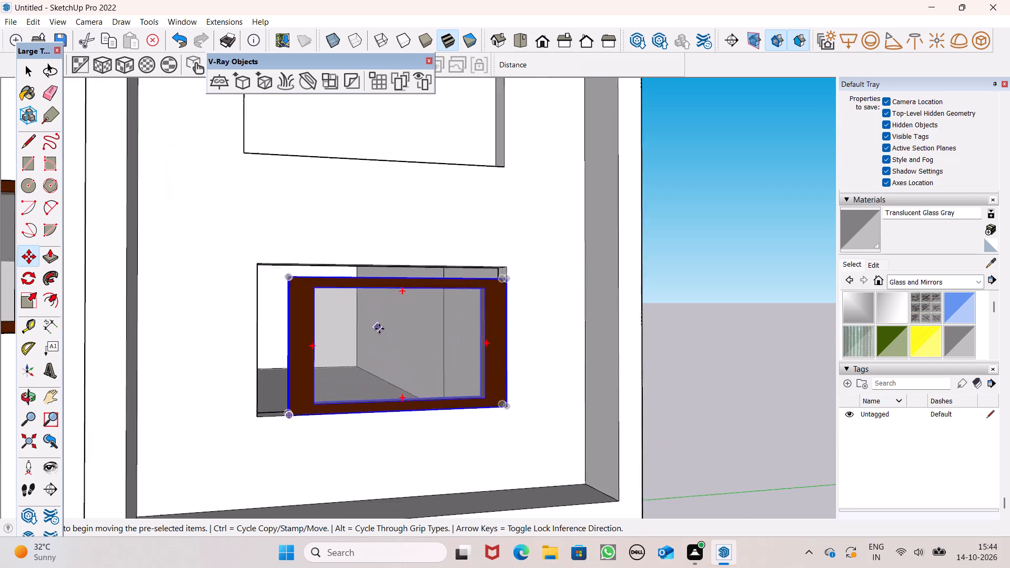
pyautogui.moveTo(380, 329); pyautogui.dragTo(369, 425, button='middle')
pyautogui.scroll(2, 310, 384)
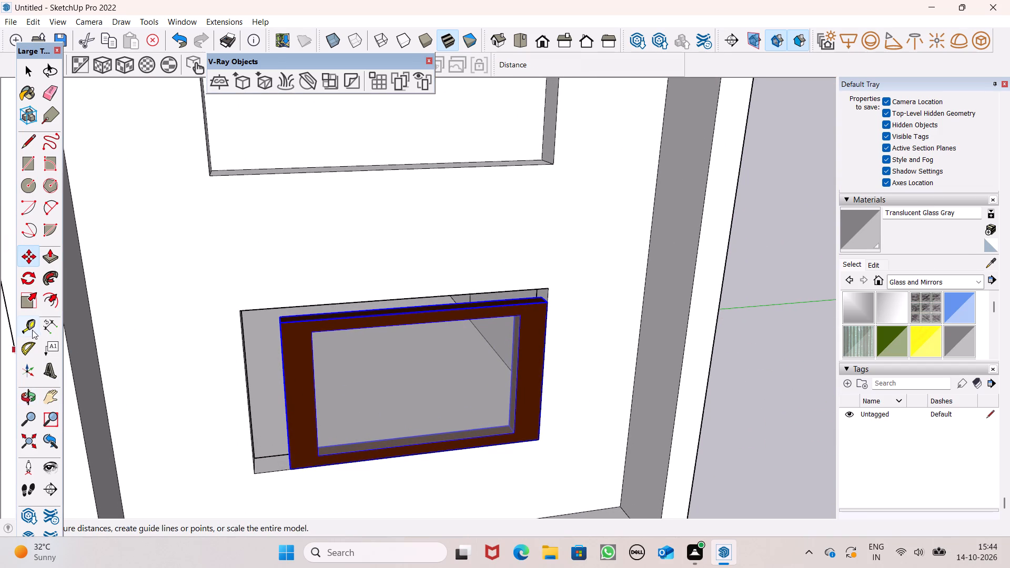
pyautogui.click(34, 306)
pyautogui.scroll(4, 306, 315)
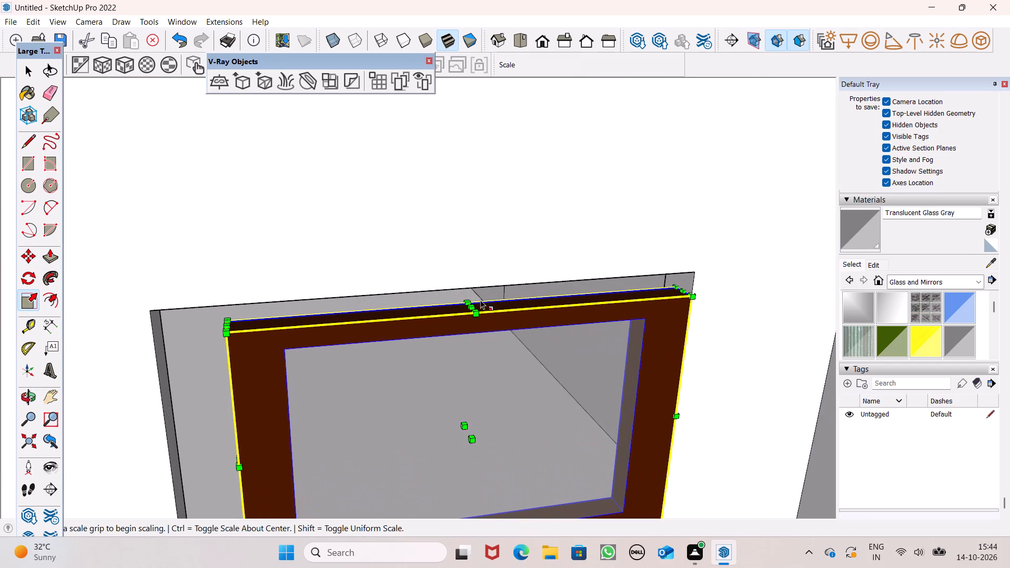
pyautogui.moveTo(469, 305); pyautogui.dragTo(467, 290)
pyautogui.scroll(-5, 494, 241)
# Scale the window's width along the red axis to the far side edge of the lower opening.
pyautogui.moveTo(348, 390); pyautogui.dragTo(433, 372, button='middle')
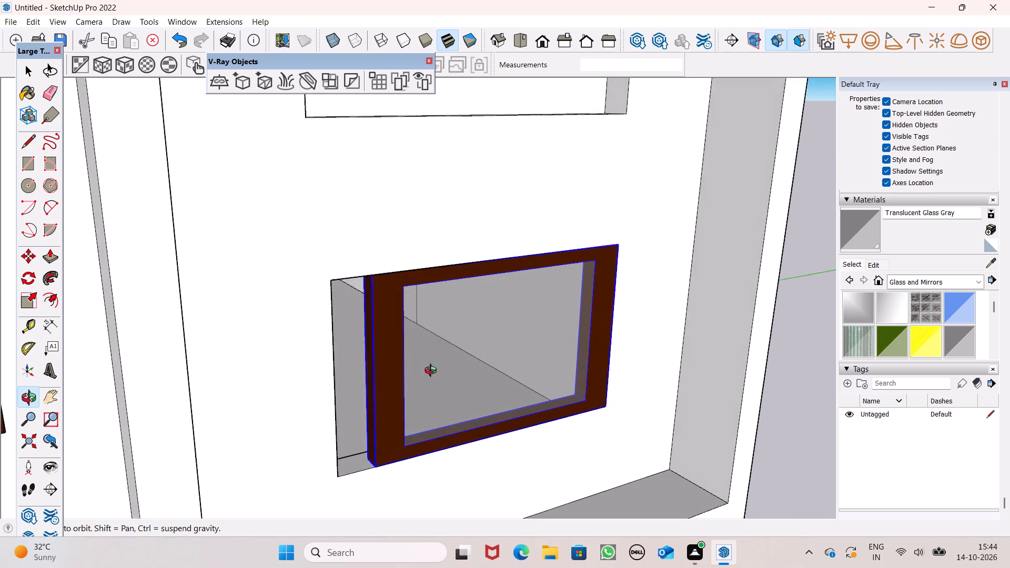
pyautogui.moveTo(433, 372); pyautogui.dragTo(437, 371, button='middle')
pyautogui.scroll(3, 370, 370)
pyautogui.moveTo(378, 373); pyautogui.dragTo(379, 373)
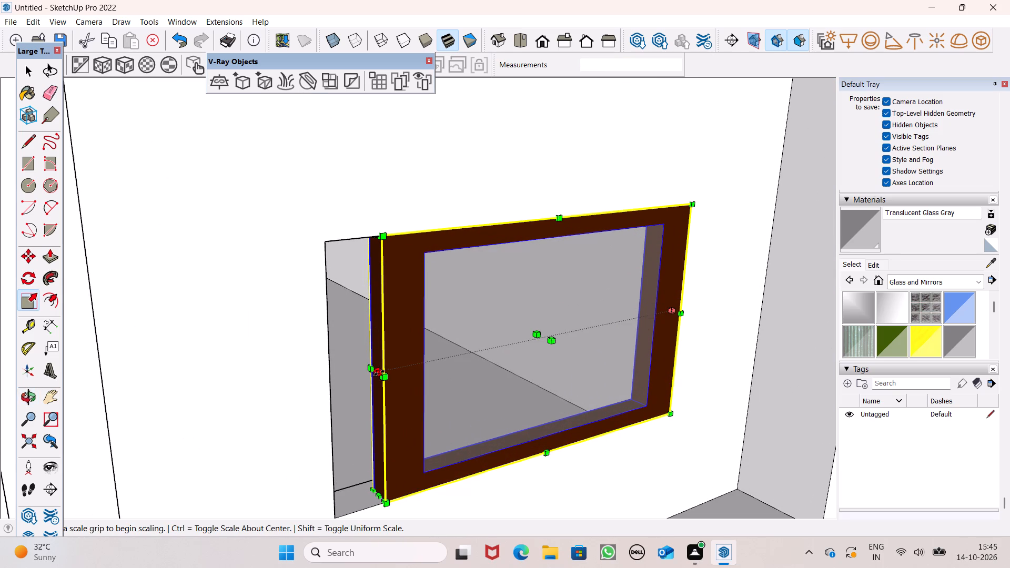
pyautogui.moveTo(379, 373); pyautogui.dragTo(321, 393)
pyautogui.scroll(-1, 468, 375)
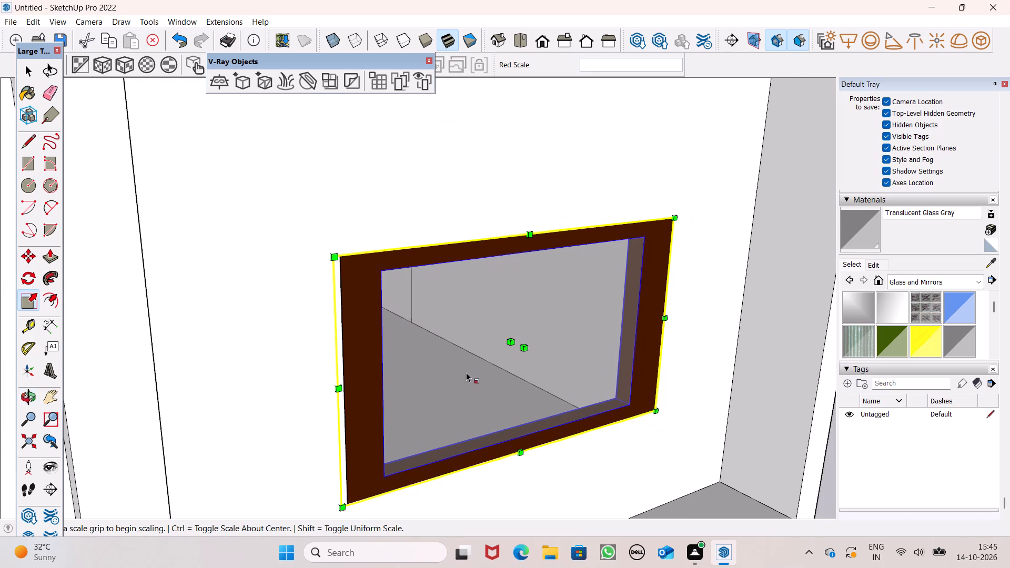
pyautogui.scroll(-6, 451, 301)
pyautogui.press('space')
# Copy the fitted lower window up into the framed panel's upper opening, placing it at the opening's lower corner.
pyautogui.scroll(-5, 695, 350)
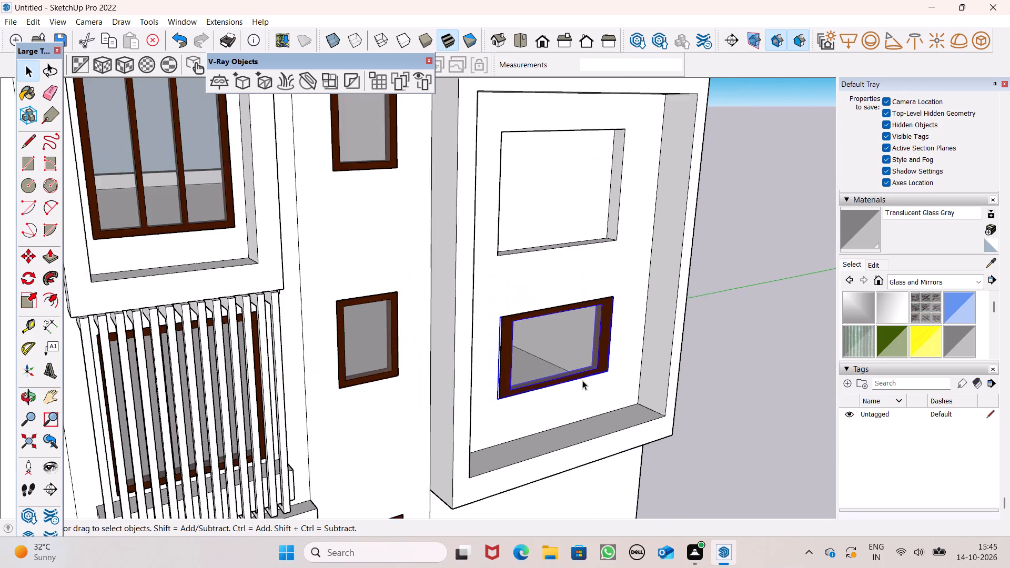
pyautogui.moveTo(582, 380); pyautogui.dragTo(401, 389, button='middle')
pyautogui.scroll(1, 582, 380)
pyautogui.scroll(-6, 548, 376)
pyautogui.scroll(5, 562, 381)
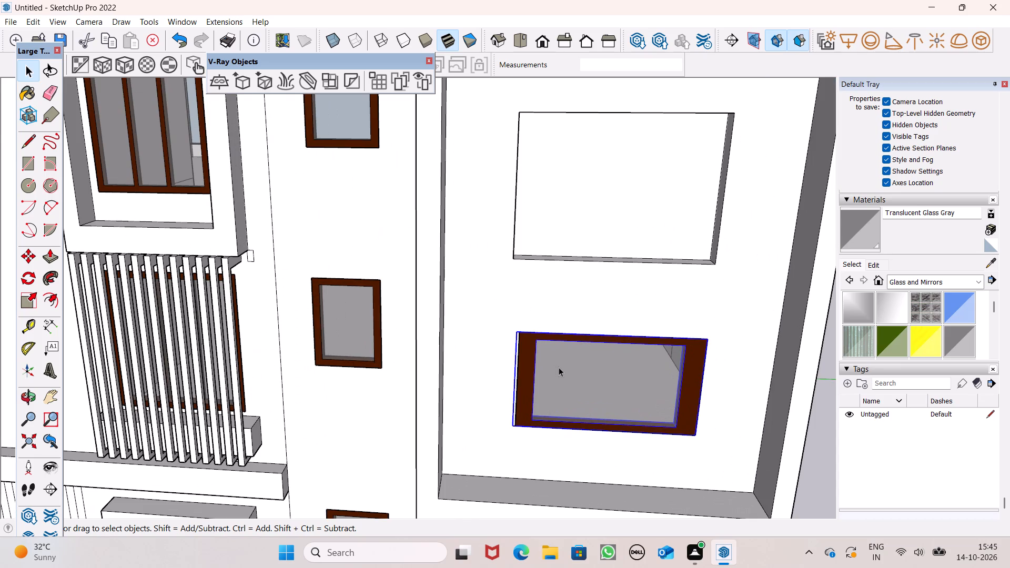
pyautogui.click(626, 389)
pyautogui.click(635, 364)
pyautogui.press('m')
pyautogui.press('Return')
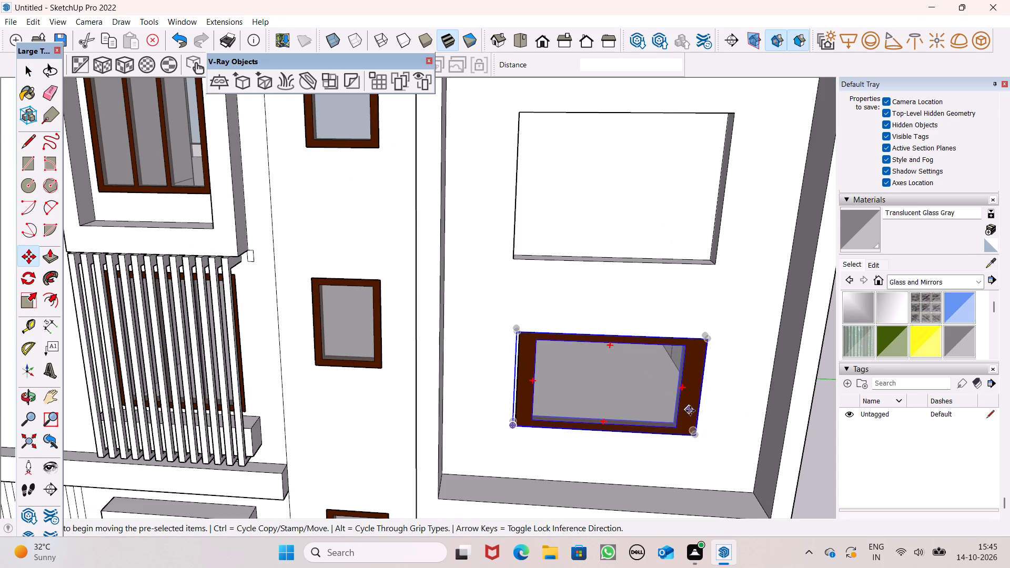
pyautogui.moveTo(693, 435); pyautogui.dragTo(696, 283)
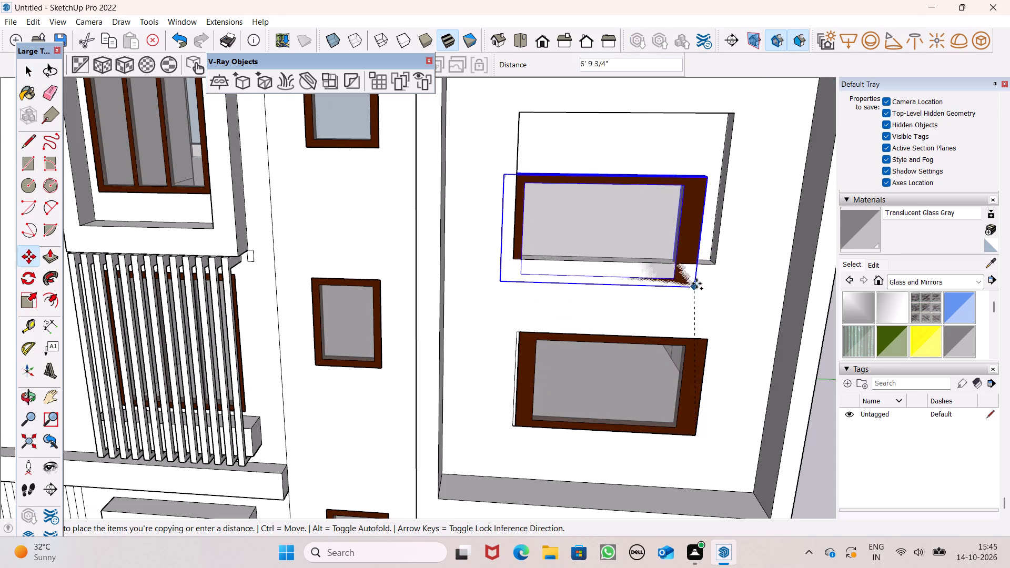
pyautogui.moveTo(696, 283); pyautogui.dragTo(714, 263)
# Scale the copied window's height by about 1.32 along the blue axis to the upper opening's top edge.
pyautogui.scroll(-7, 653, 368)
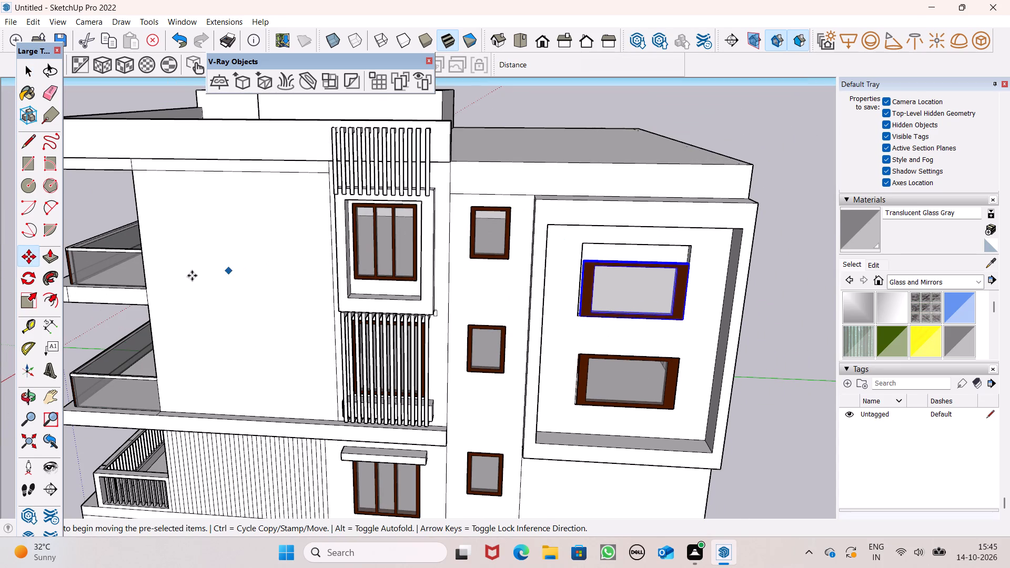
pyautogui.click(32, 306)
pyautogui.moveTo(552, 257); pyautogui.dragTo(580, 318, button='middle')
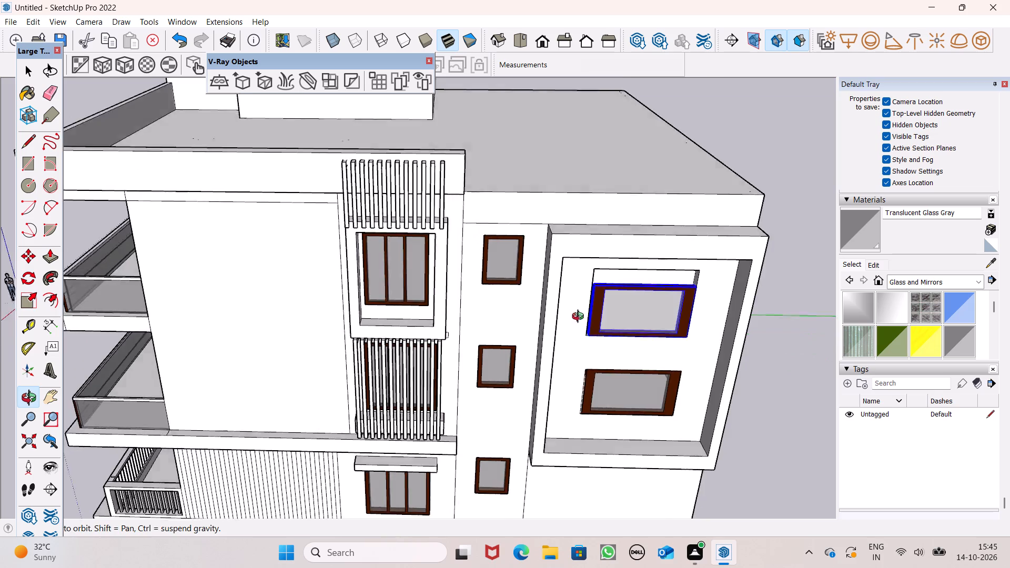
pyautogui.moveTo(580, 318); pyautogui.dragTo(587, 332, button='middle')
pyautogui.scroll(7, 651, 270)
pyautogui.scroll(9, 678, 303)
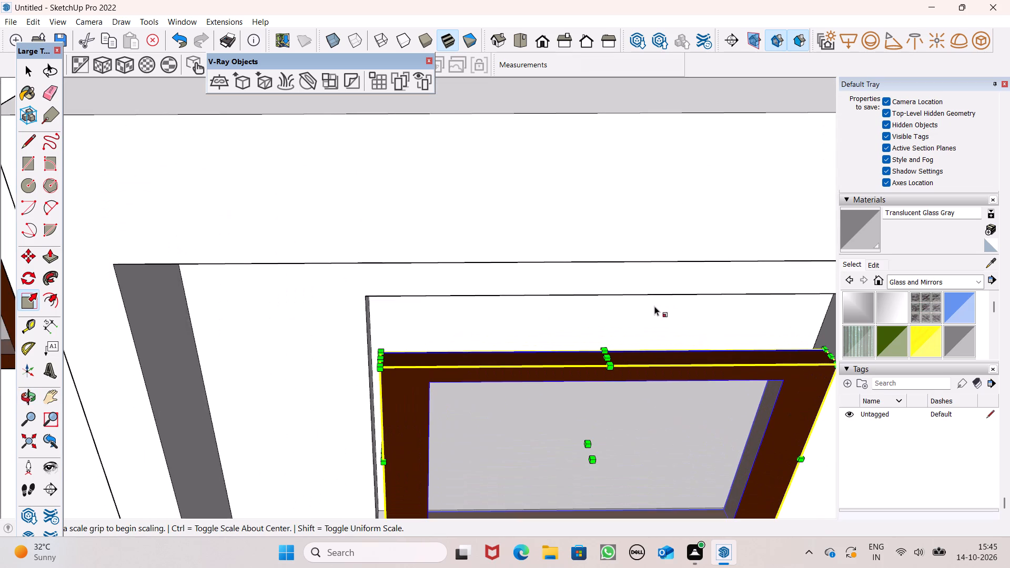
pyautogui.moveTo(608, 354); pyautogui.dragTo(614, 328)
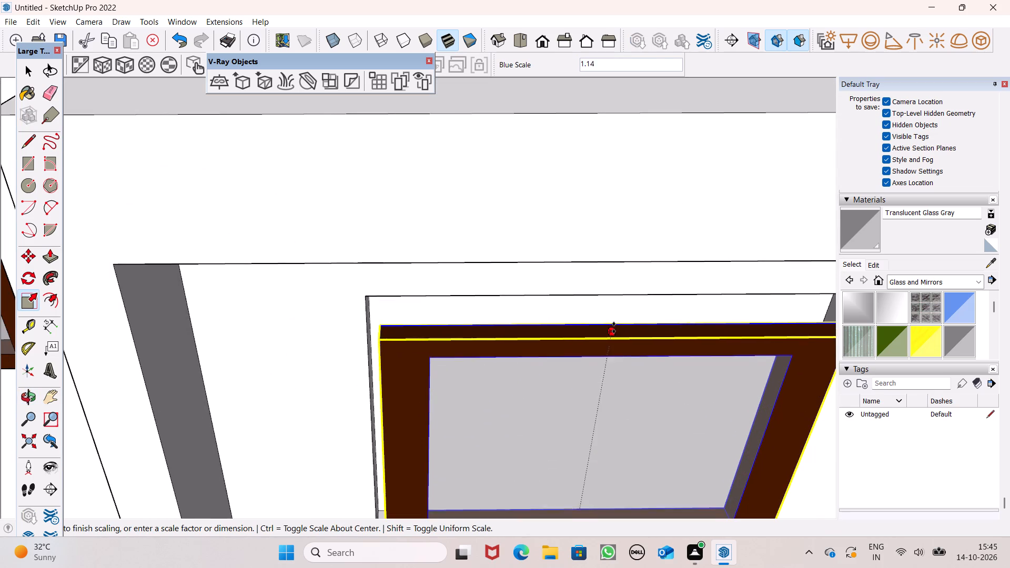
pyautogui.moveTo(614, 328); pyautogui.dragTo(614, 295)
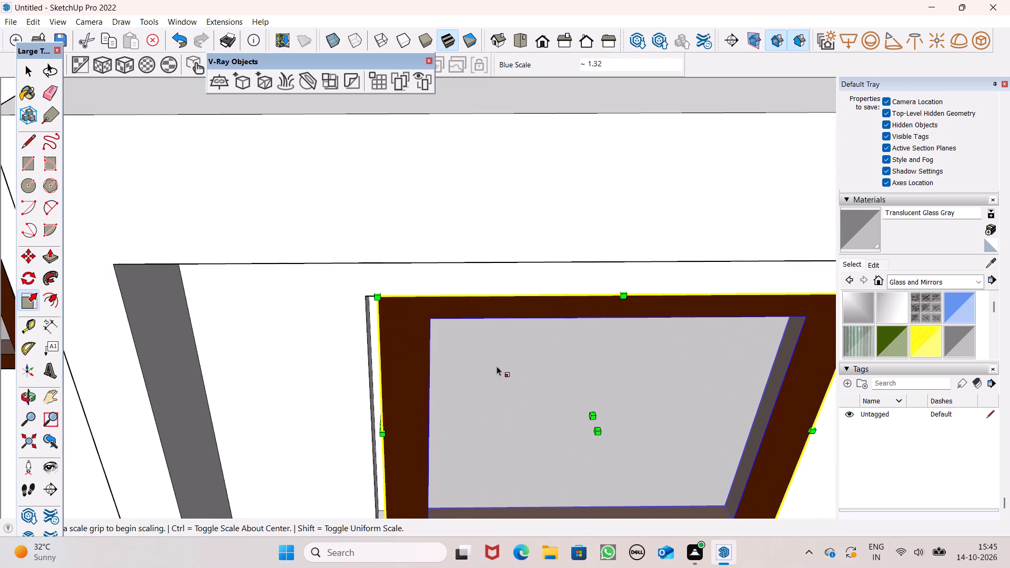
# Scale the upper window's width along the red axis to the remaining side edge of the framed panel's upper opening.
pyautogui.scroll(-1, 503, 295)
pyautogui.scroll(1, 503, 295)
pyautogui.scroll(-1, 514, 303)
pyautogui.scroll(1, 525, 315)
pyautogui.moveTo(446, 419); pyautogui.dragTo(513, 397, button='middle')
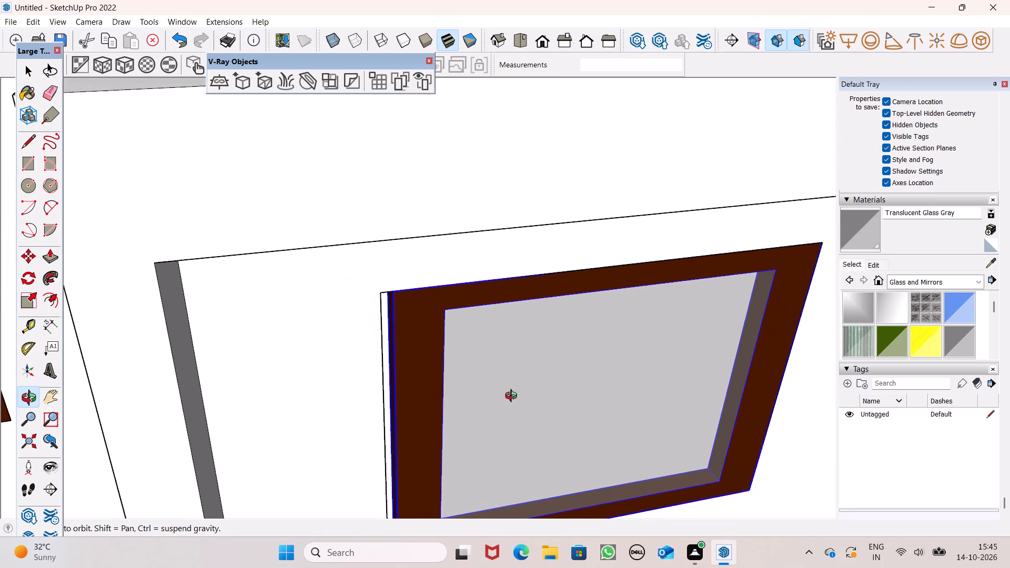
pyautogui.moveTo(513, 397); pyautogui.dragTo(530, 388, button='middle')
pyautogui.scroll(1, 413, 461)
pyautogui.scroll(-1, 400, 464)
pyautogui.scroll(7, 397, 464)
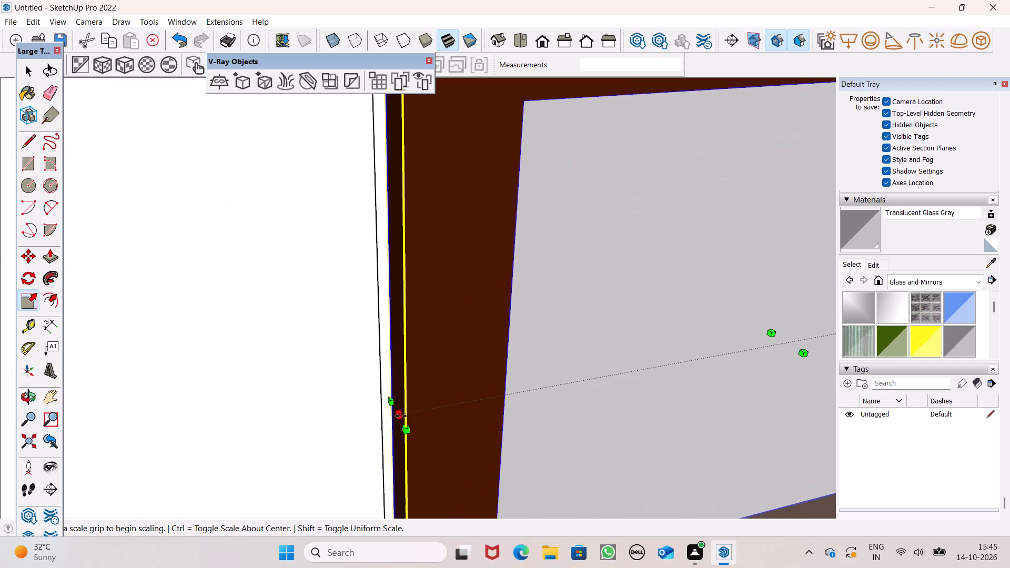
pyautogui.moveTo(399, 414); pyautogui.dragTo(381, 416)
pyautogui.scroll(-6, 483, 336)
pyautogui.press('space')
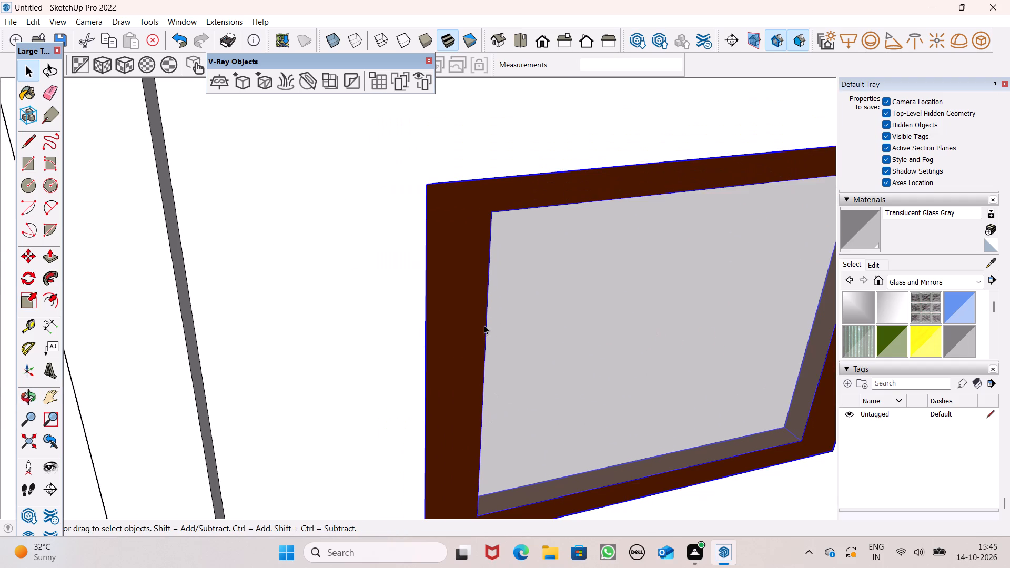
pyautogui.press('space')
pyautogui.scroll(-10, 487, 367)
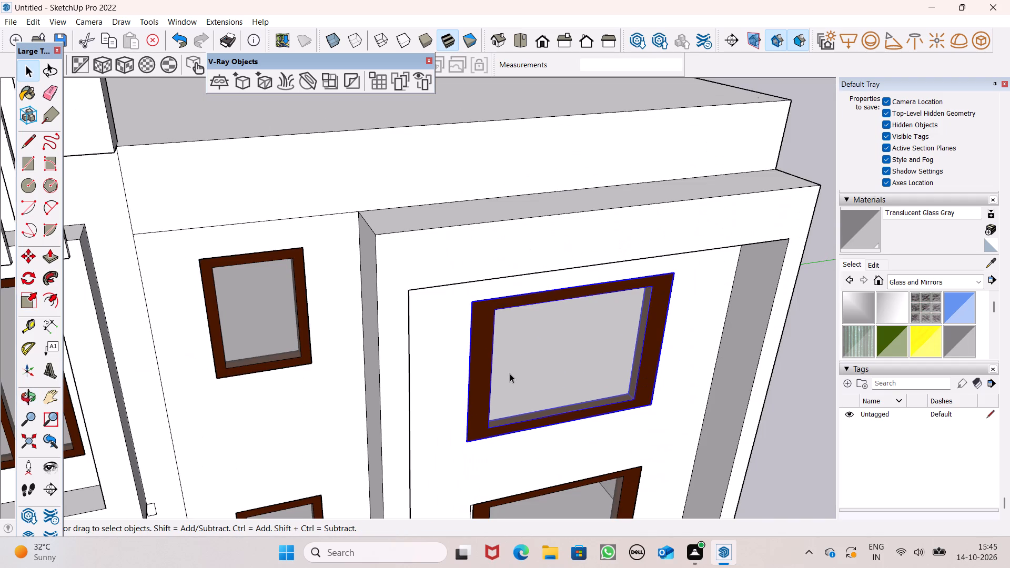
pyautogui.scroll(-6, 555, 320)
pyautogui.scroll(1, 557, 320)
pyautogui.scroll(-1, 557, 320)
pyautogui.scroll(-8, 588, 264)
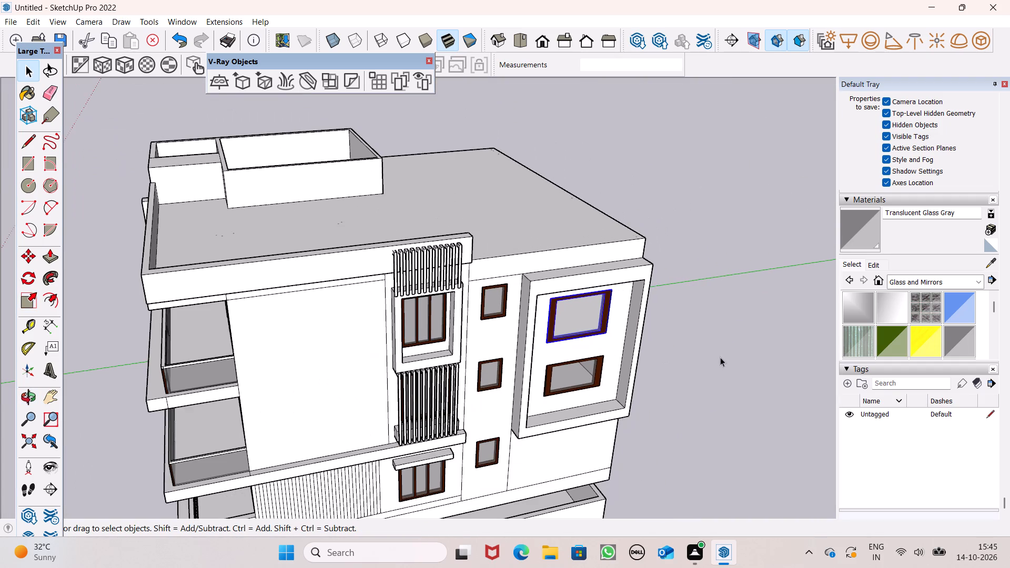
pyautogui.click(740, 359)
# Erase the stray thin edges on the stair tower's outer wall beside the tall pillar.
pyautogui.scroll(1, 722, 351)
pyautogui.scroll(-8, 722, 351)
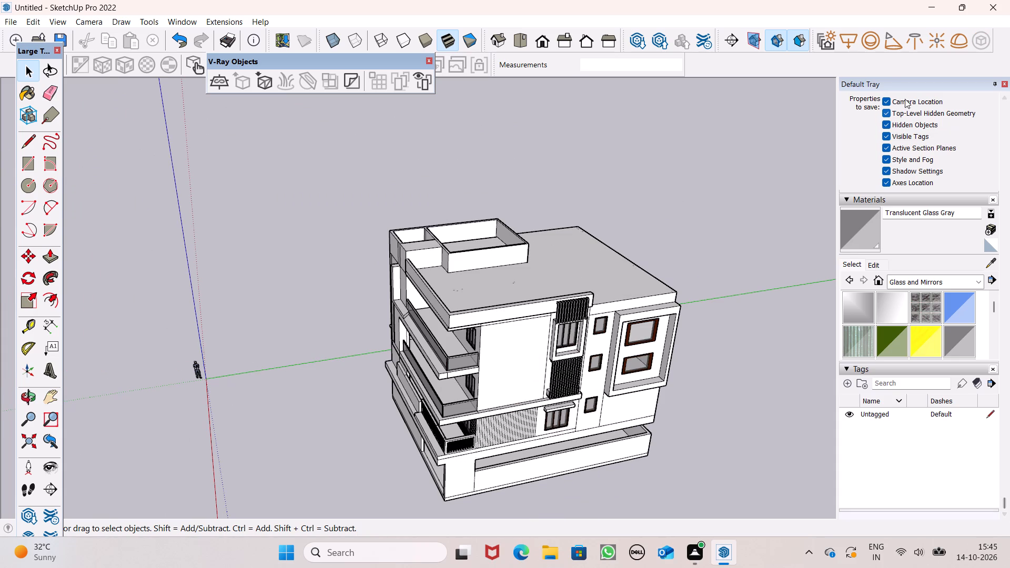
pyautogui.scroll(-6, 553, 73)
pyautogui.moveTo(543, 246); pyautogui.dragTo(563, 220, button='middle')
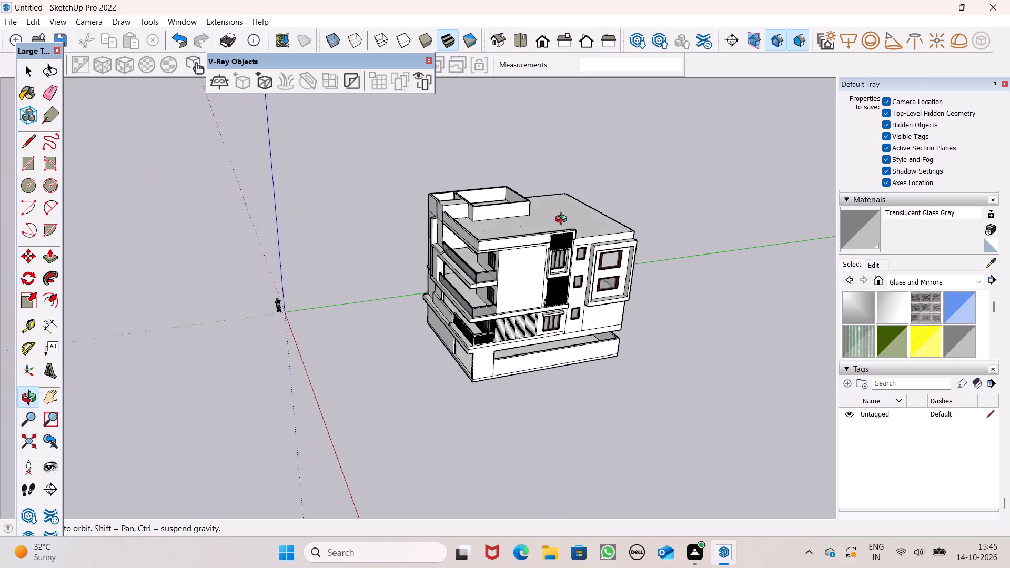
pyautogui.moveTo(563, 220); pyautogui.dragTo(734, 115, button='middle')
pyautogui.scroll(1, 607, 140)
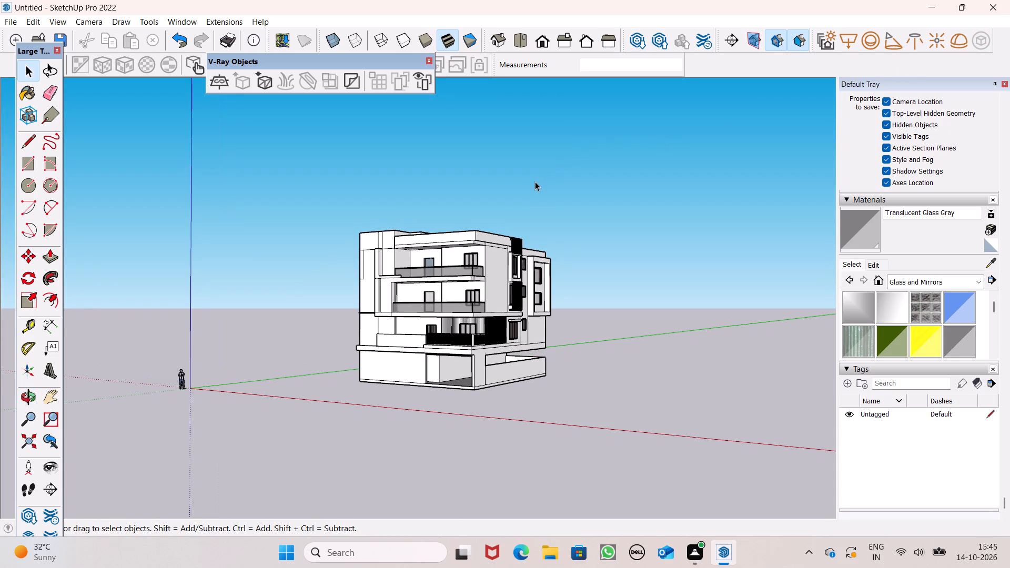
pyautogui.moveTo(479, 260); pyautogui.dragTo(767, 349, button='middle')
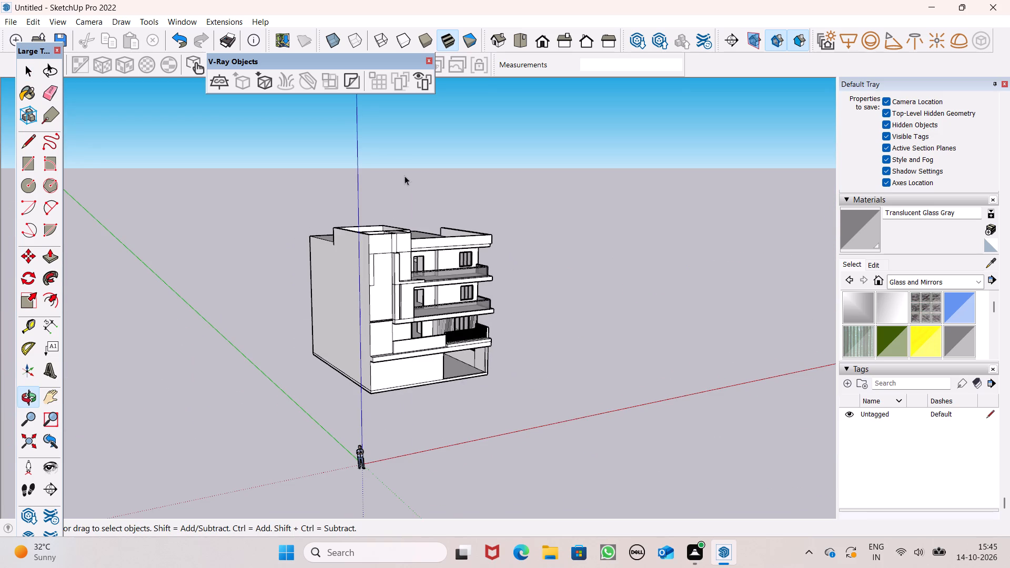
pyautogui.scroll(5, 396, 171)
pyautogui.moveTo(493, 337); pyautogui.dragTo(291, 340, button='middle')
pyautogui.scroll(2, 336, 271)
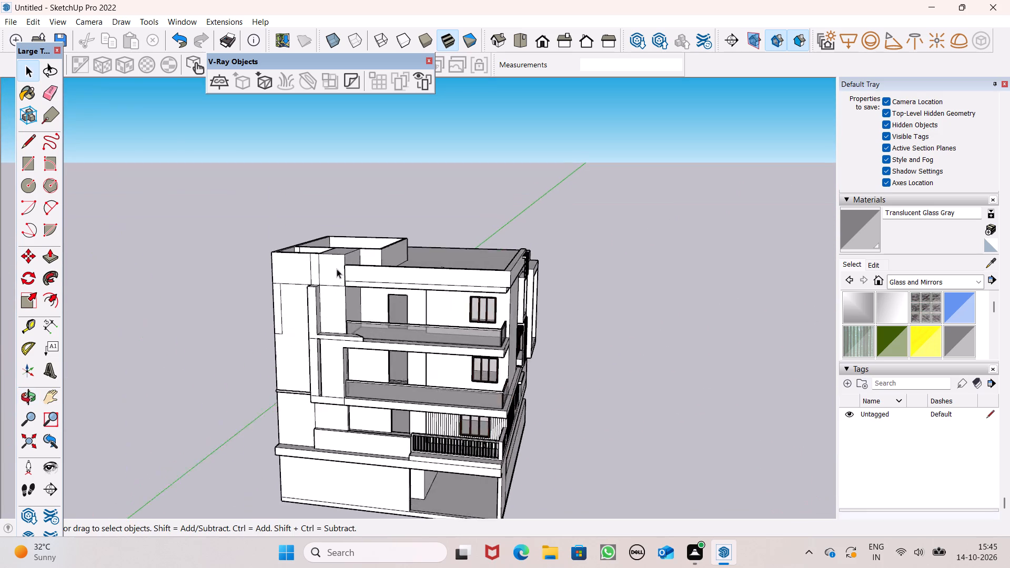
pyautogui.scroll(4, 337, 269)
pyautogui.click(57, 95)
pyautogui.scroll(-1, 224, 320)
pyautogui.scroll(2, 224, 320)
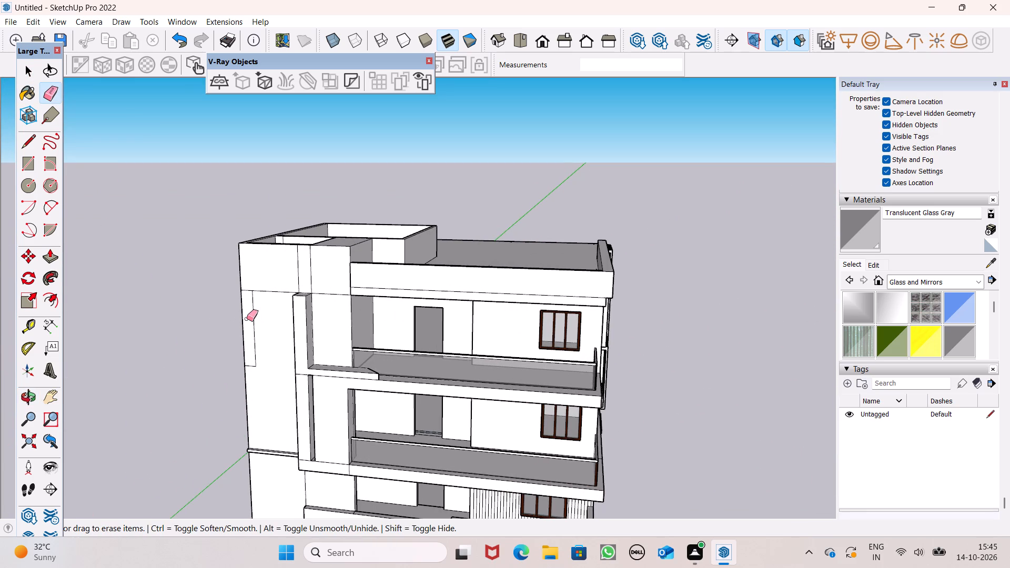
pyautogui.scroll(4, 247, 319)
pyautogui.moveTo(263, 323); pyautogui.dragTo(259, 335)
pyautogui.moveTo(264, 393); pyautogui.dragTo(263, 400)
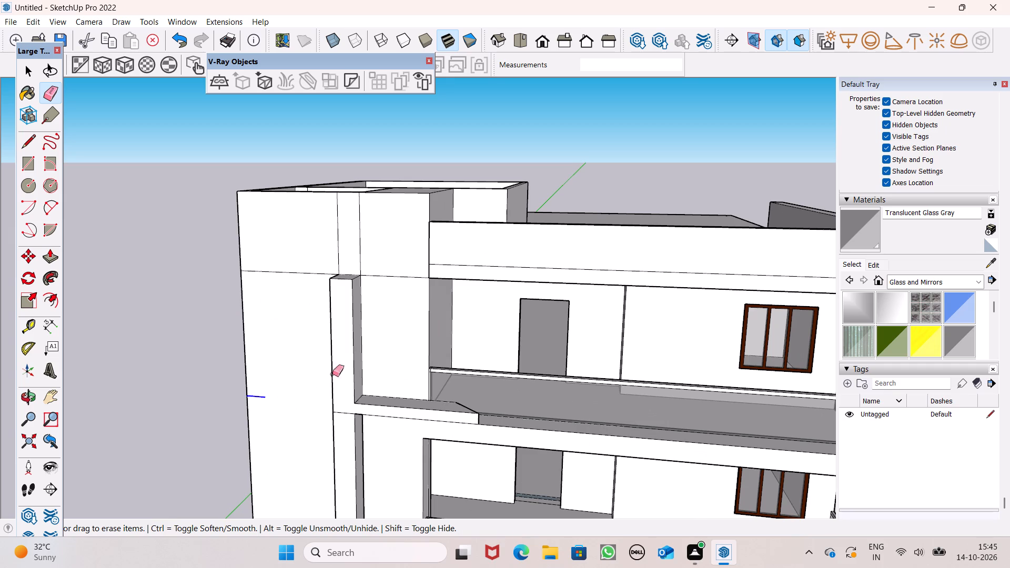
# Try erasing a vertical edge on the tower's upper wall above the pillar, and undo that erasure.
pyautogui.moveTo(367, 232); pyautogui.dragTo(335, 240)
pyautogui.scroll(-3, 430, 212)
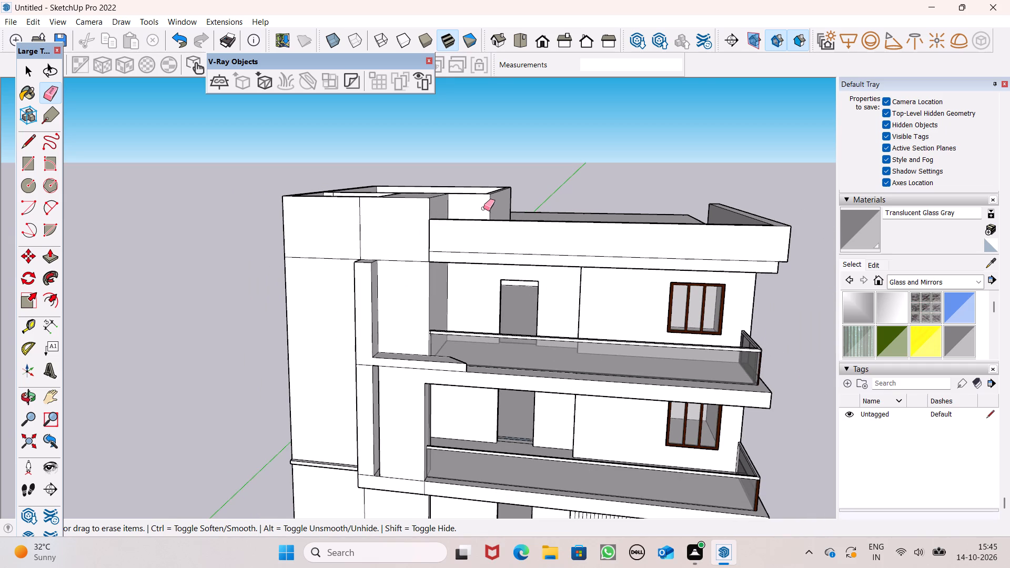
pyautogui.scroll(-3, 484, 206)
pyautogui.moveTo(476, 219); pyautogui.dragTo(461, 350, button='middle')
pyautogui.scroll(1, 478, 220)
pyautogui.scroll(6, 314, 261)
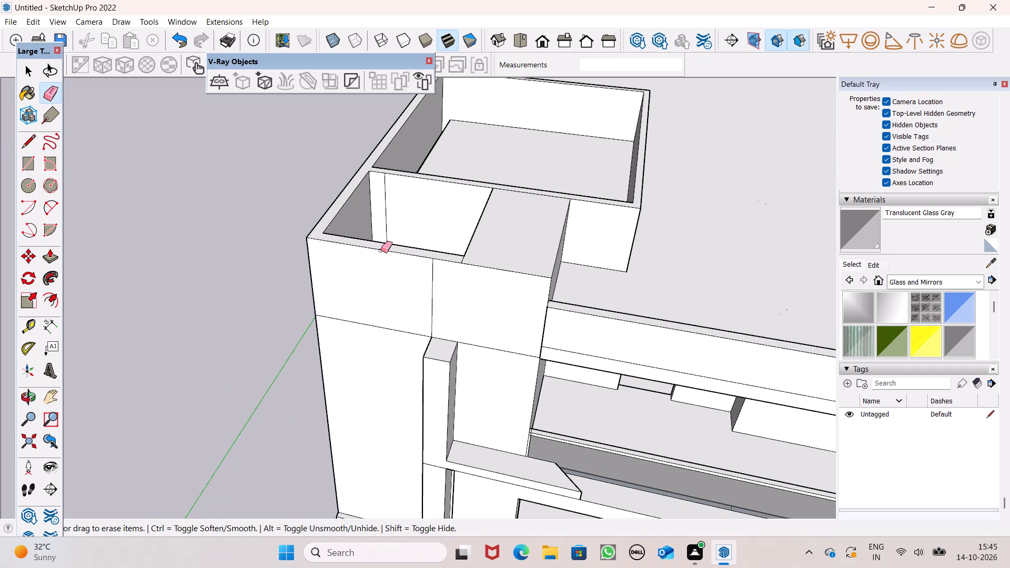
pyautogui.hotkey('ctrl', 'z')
# Extrude the pillar's top face upward by 6' to the top of the tower's parapet.
pyautogui.moveTo(494, 333); pyautogui.dragTo(513, 286, button='middle')
pyautogui.scroll(1, 513, 286)
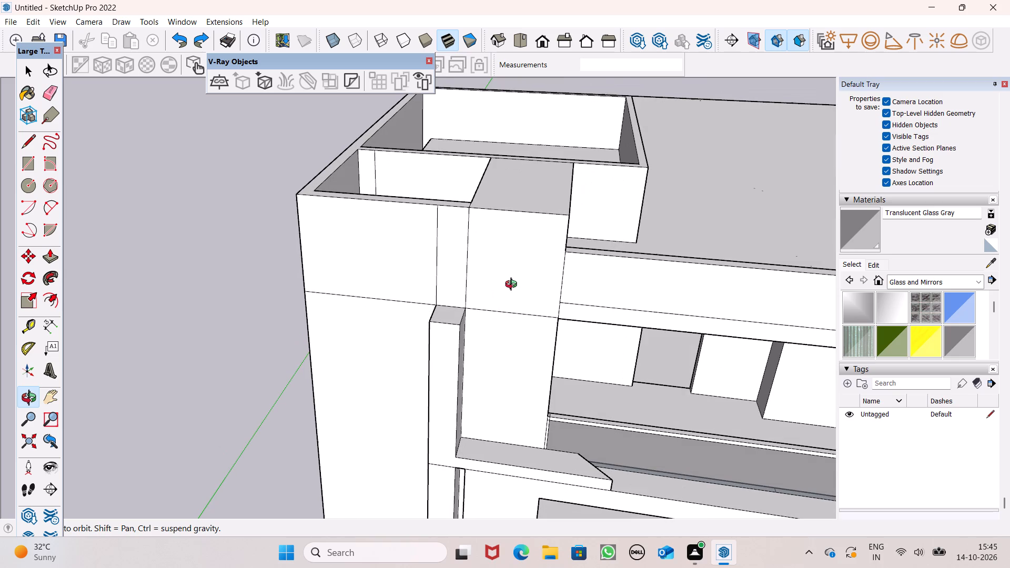
pyautogui.moveTo(513, 286); pyautogui.dragTo(514, 267, button='middle')
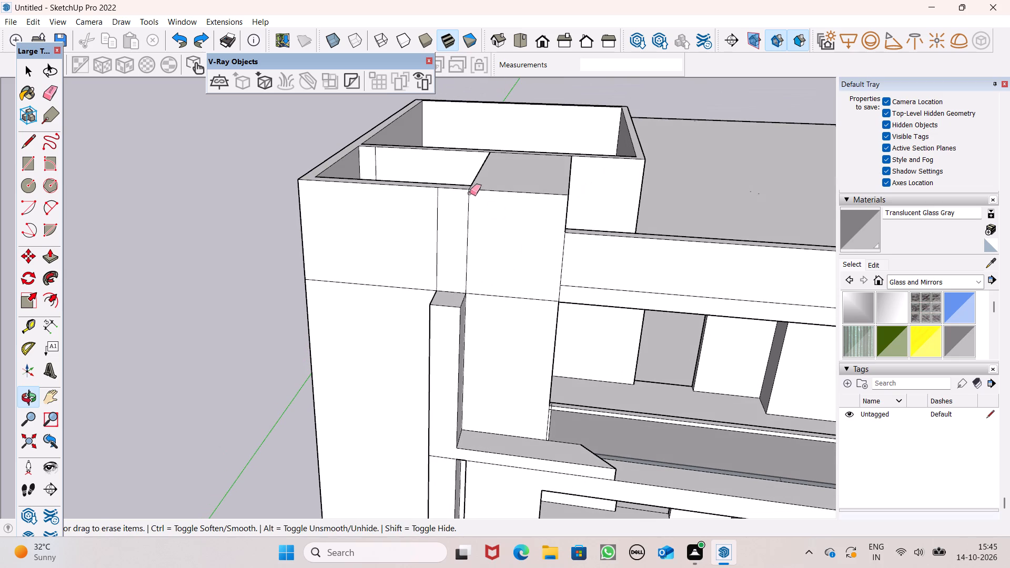
pyautogui.click(49, 259)
pyautogui.moveTo(454, 302); pyautogui.dragTo(461, 349, button='middle')
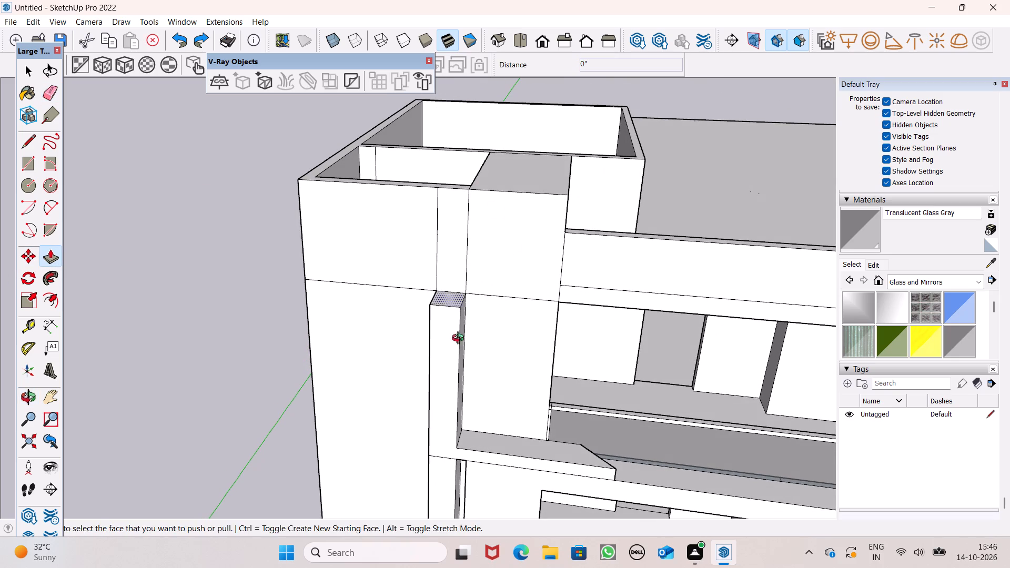
pyautogui.moveTo(461, 349); pyautogui.dragTo(463, 410, button='middle')
pyautogui.scroll(3, 460, 374)
pyautogui.moveTo(448, 380); pyautogui.dragTo(516, 263)
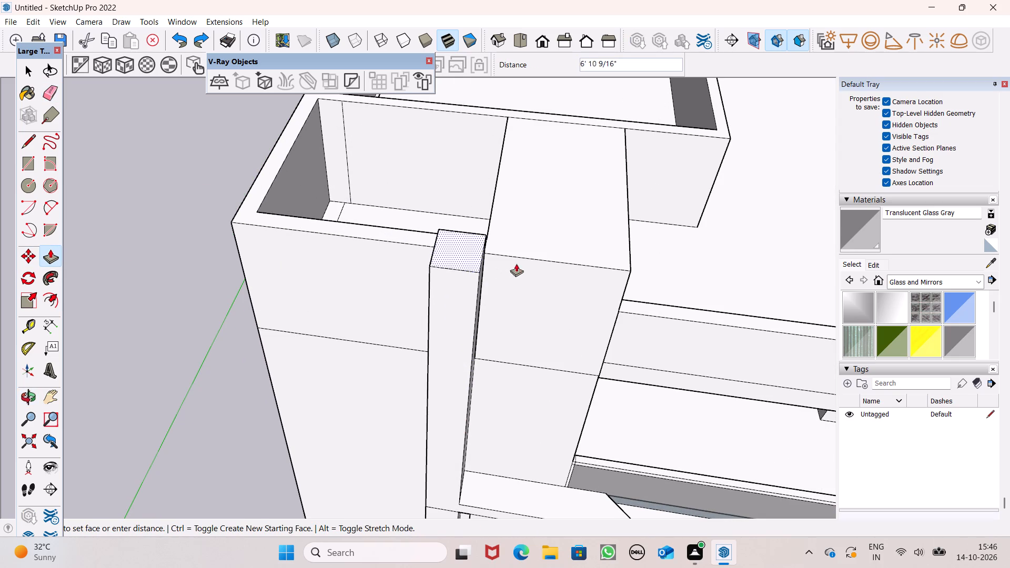
pyautogui.moveTo(516, 263); pyautogui.dragTo(523, 251)
pyautogui.scroll(-4, 372, 187)
pyautogui.scroll(-3, 304, 246)
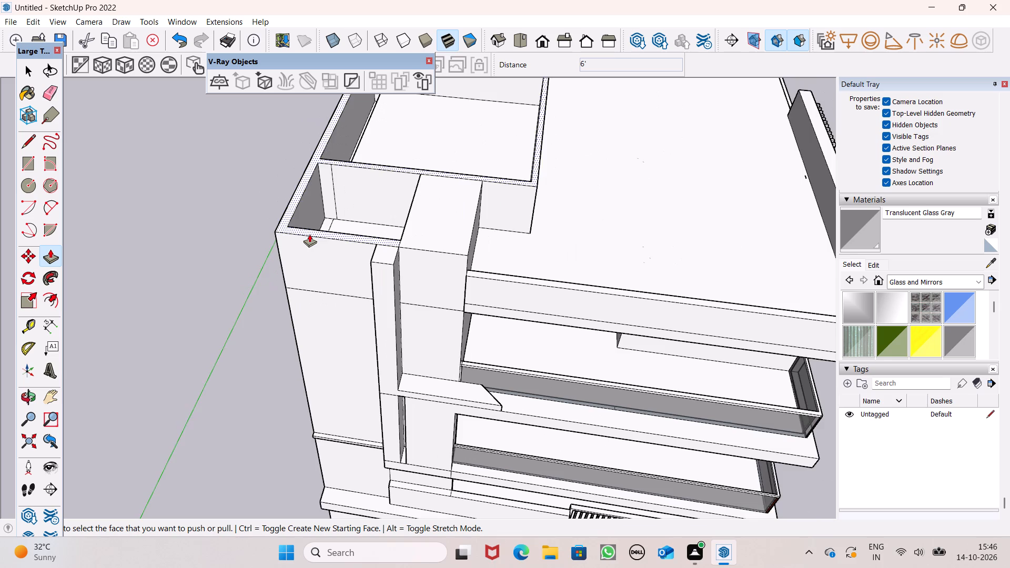
# Examine the building's roof terrace, window facade and blank side wall from several angles.
pyautogui.scroll(-6, 316, 233)
pyautogui.scroll(-4, 439, 285)
pyautogui.moveTo(668, 312); pyautogui.dragTo(433, 214, button='middle')
pyautogui.scroll(-2, 539, 211)
pyautogui.moveTo(625, 244); pyautogui.dragTo(624, 252, button='middle')
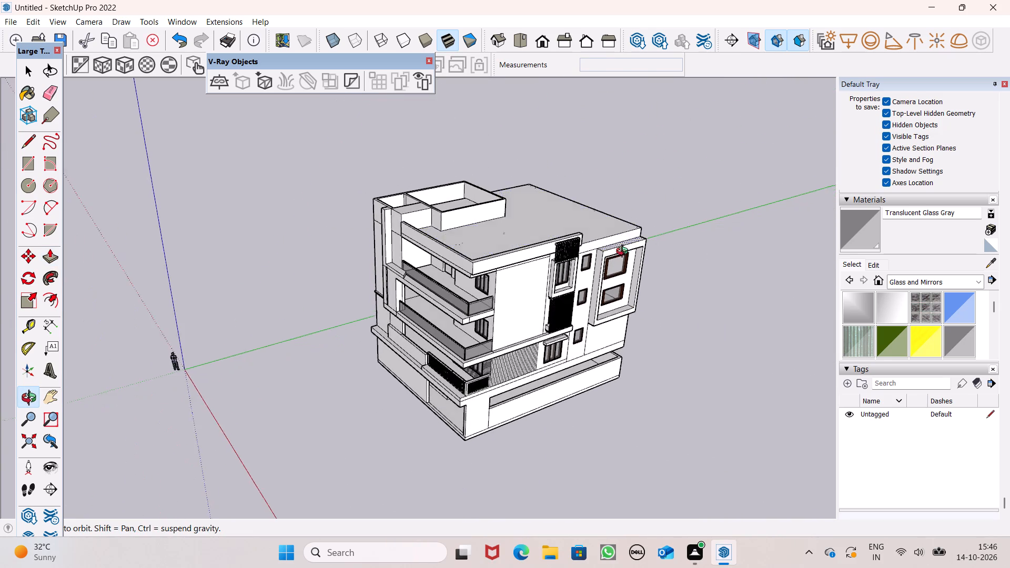
pyautogui.moveTo(624, 252); pyautogui.dragTo(214, 367, button='middle')
pyautogui.scroll(2, 507, 376)
pyautogui.scroll(-1, 522, 396)
pyautogui.scroll(4, 522, 402)
pyautogui.scroll(-6, 496, 393)
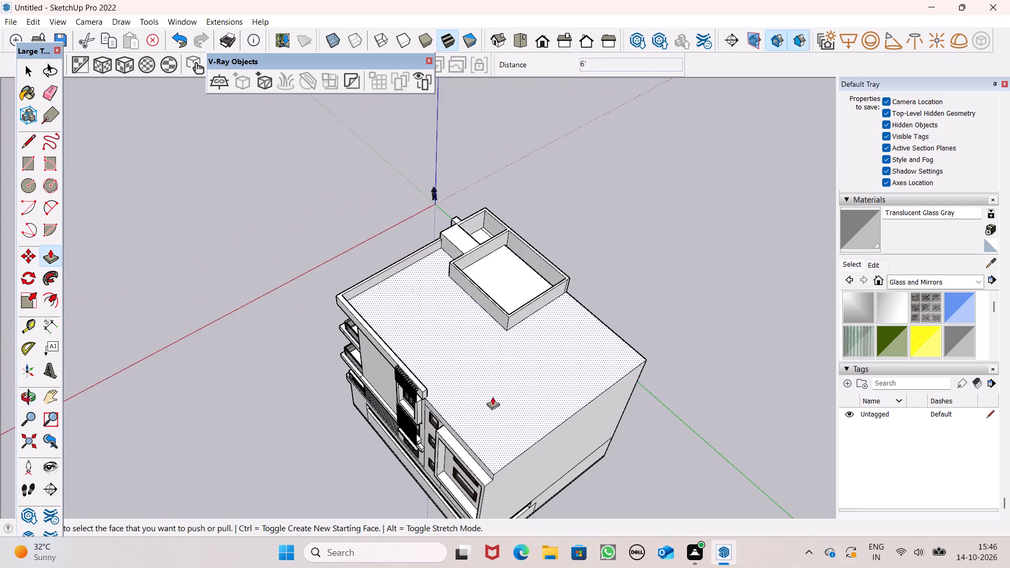
pyautogui.moveTo(529, 437); pyautogui.dragTo(279, 377, button='middle')
pyautogui.scroll(1, 279, 377)
pyautogui.press('space')
pyautogui.moveTo(379, 418); pyautogui.dragTo(651, 358, button='middle')
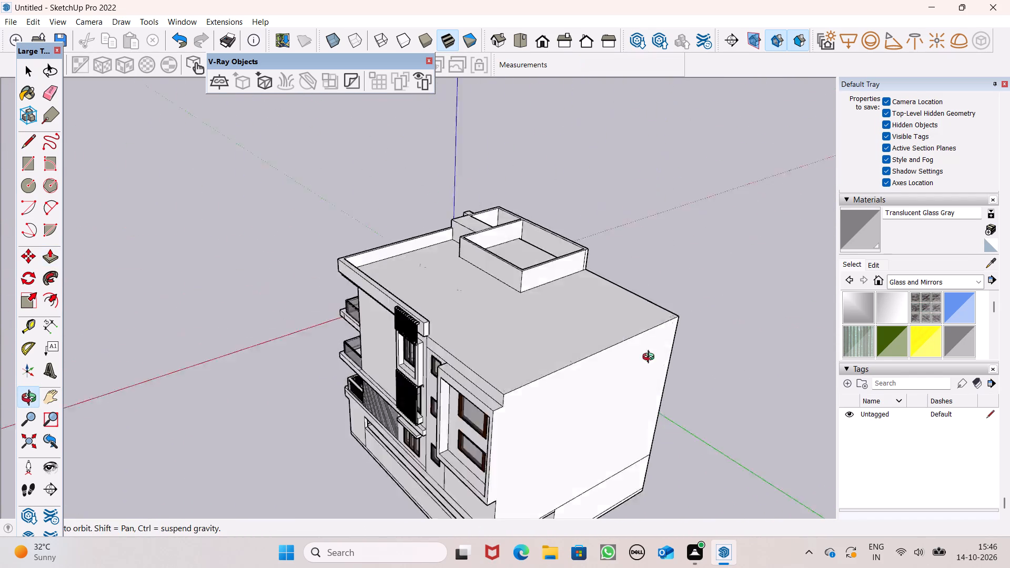
pyautogui.moveTo(651, 358); pyautogui.dragTo(654, 364, button='middle')
pyautogui.scroll(1, 742, 323)
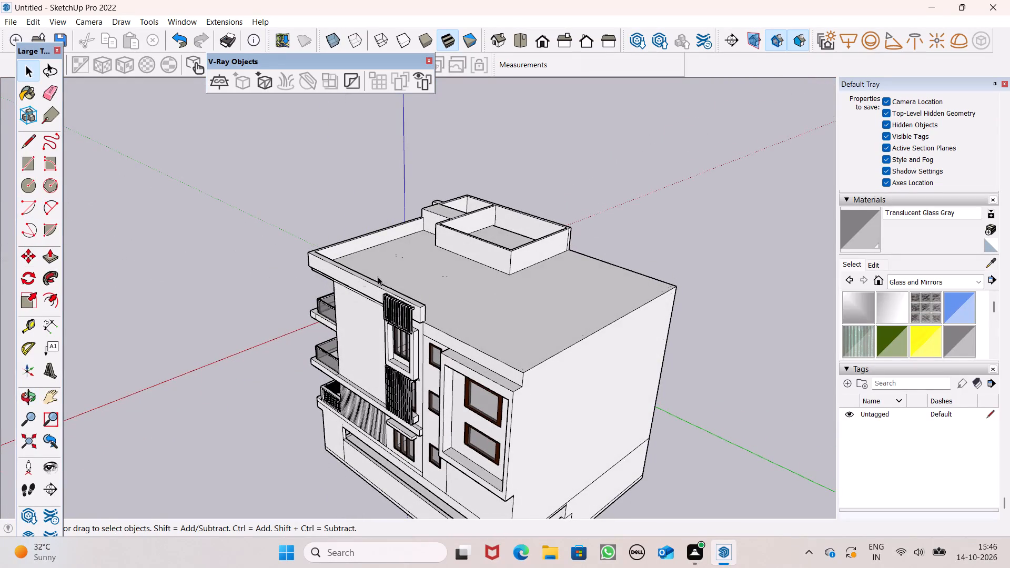
pyautogui.scroll(-3, 460, 283)
pyautogui.moveTo(523, 289); pyautogui.dragTo(469, 322, button='middle')
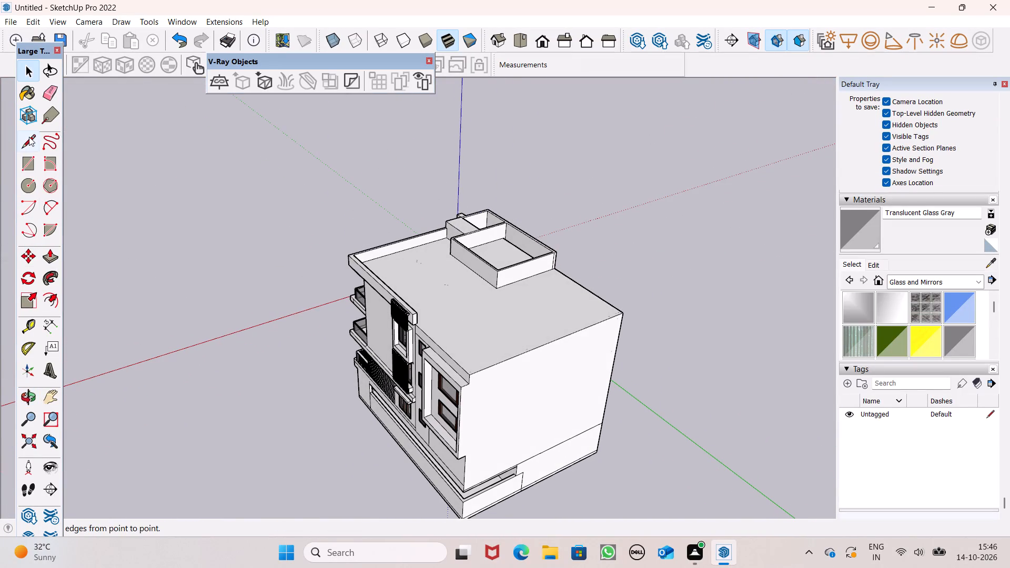
# Draw a roof line about 24' 10" long parallel to the rear edge, from the tower's base corner to the blank side wall.
pyautogui.click(29, 137)
pyautogui.moveTo(389, 242); pyautogui.dragTo(333, 272, button='middle')
pyautogui.scroll(1, 390, 242)
pyautogui.scroll(1, 334, 275)
pyautogui.scroll(-2, 531, 265)
pyautogui.scroll(2, 650, 352)
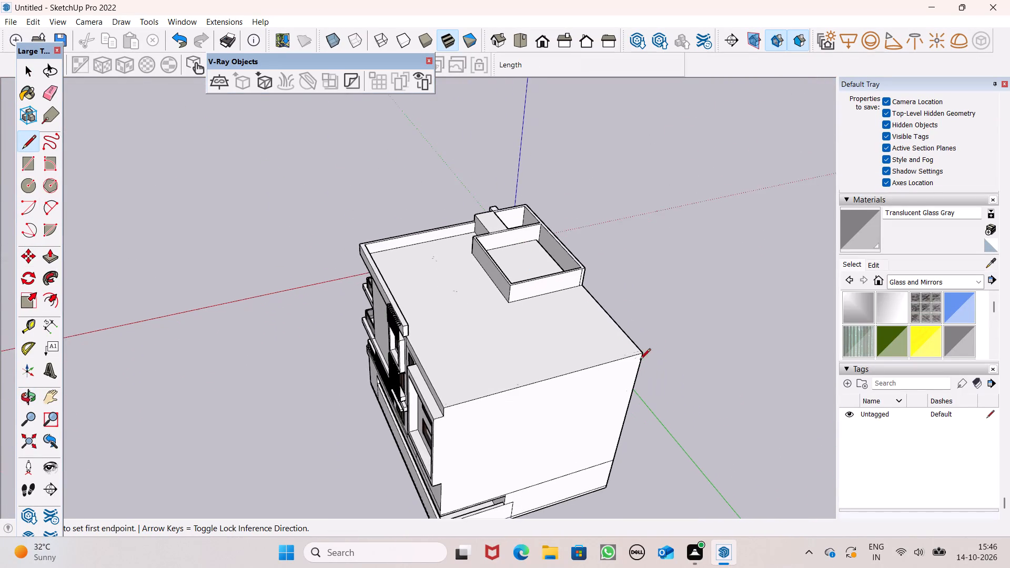
pyautogui.scroll(9, 640, 360)
pyautogui.scroll(-1, 562, 272)
pyautogui.scroll(1, 562, 263)
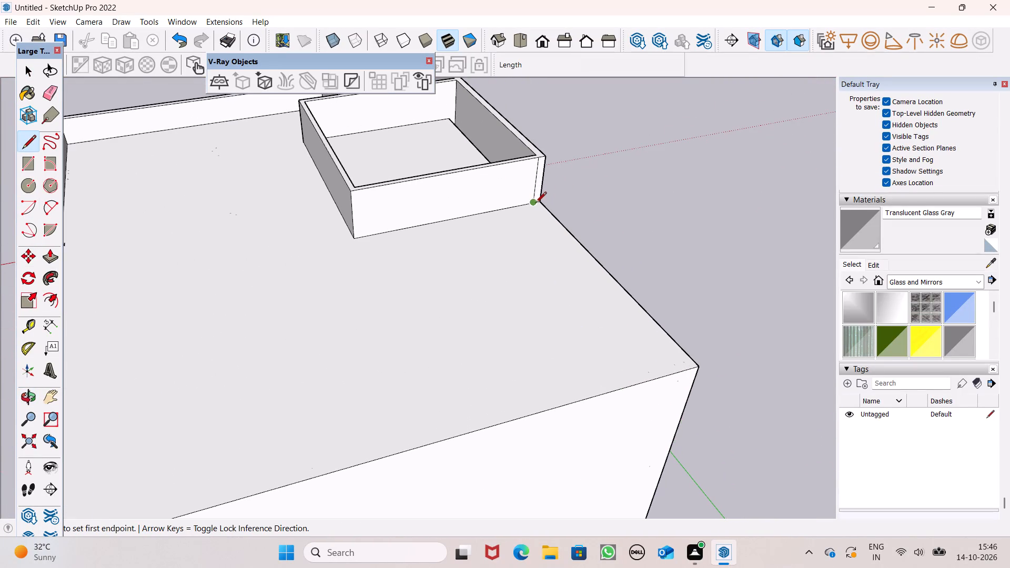
pyautogui.moveTo(536, 204); pyautogui.dragTo(586, 243)
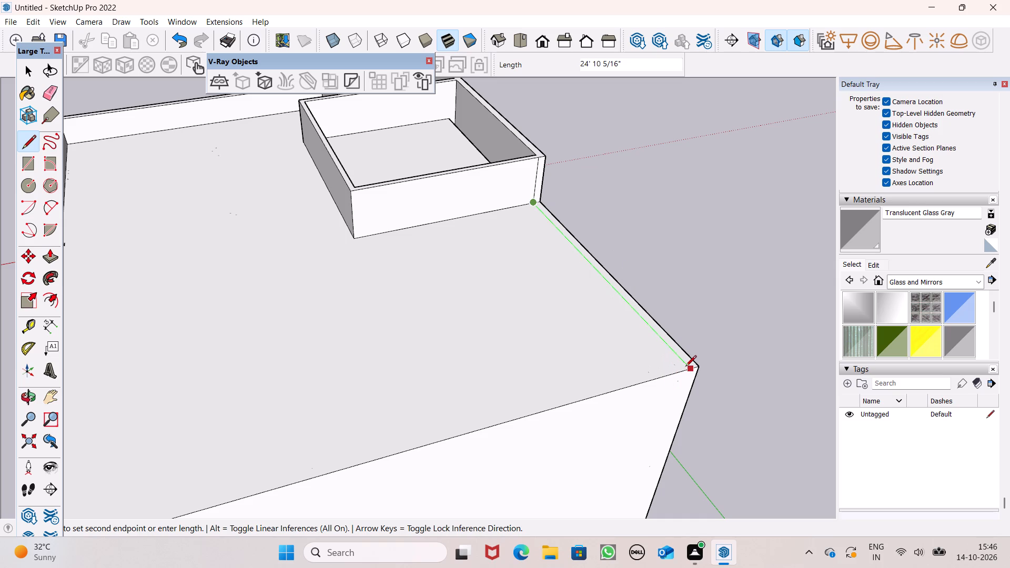
pyautogui.click(685, 368)
# Draw a line along the red axis just inside the blank side wall's roof edge, from the facade side to the rear edge.
pyautogui.scroll(-2, 694, 280)
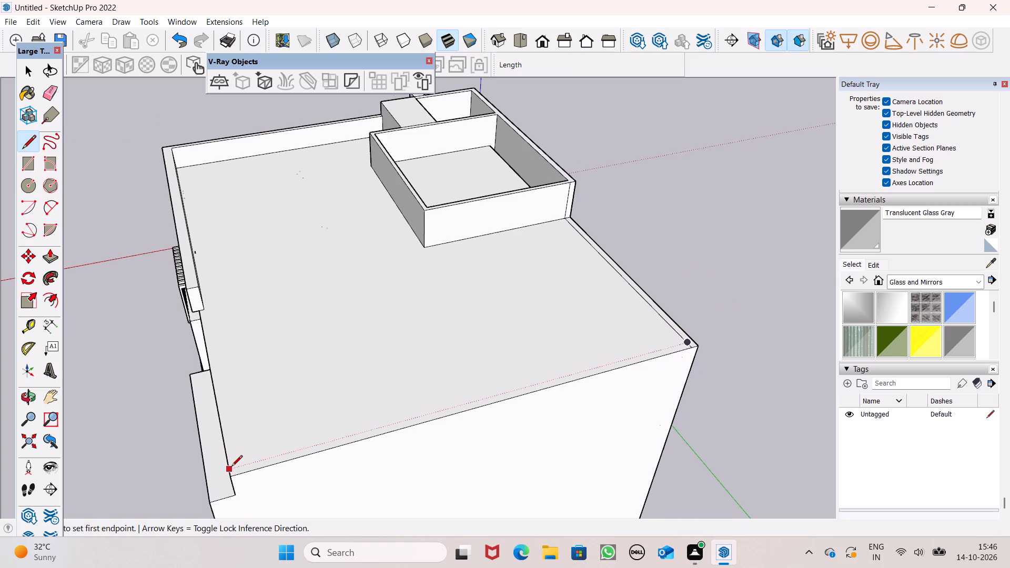
pyautogui.moveTo(231, 467); pyautogui.dragTo(245, 461)
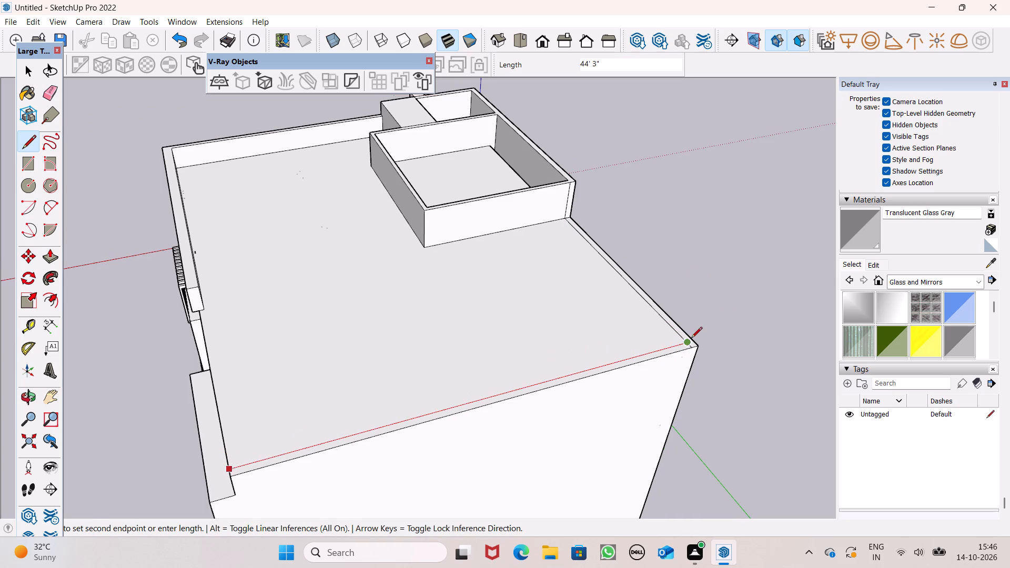
pyautogui.scroll(14, 676, 337)
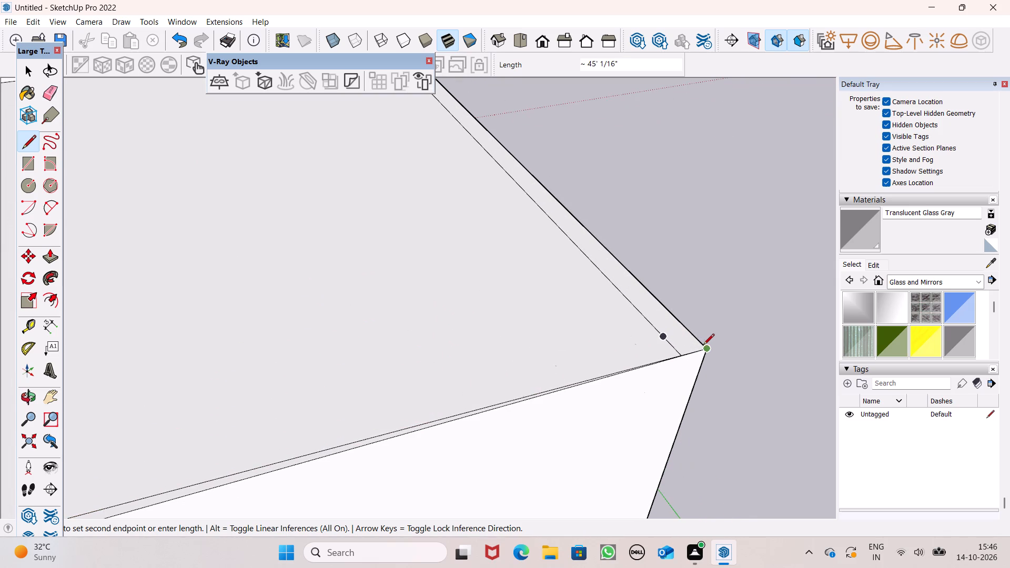
pyautogui.click(692, 330)
pyautogui.scroll(-8, 724, 247)
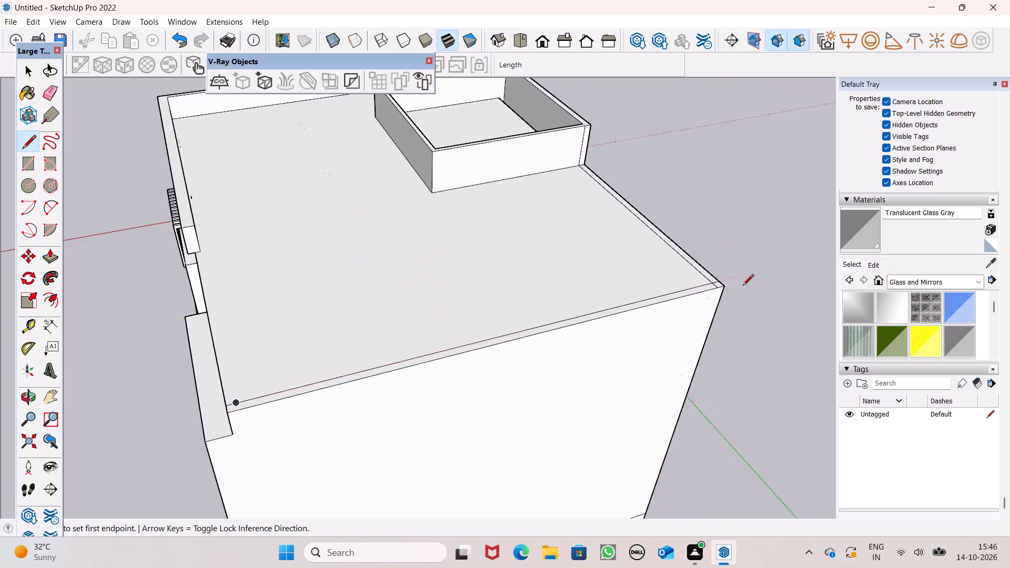
# Draw a line about 22' 1" long just inside the facade's roof edge, from the blank side wall to the existing parapet's end.
pyautogui.scroll(5, 302, 303)
pyautogui.moveTo(379, 368); pyautogui.dragTo(542, 379, button='middle')
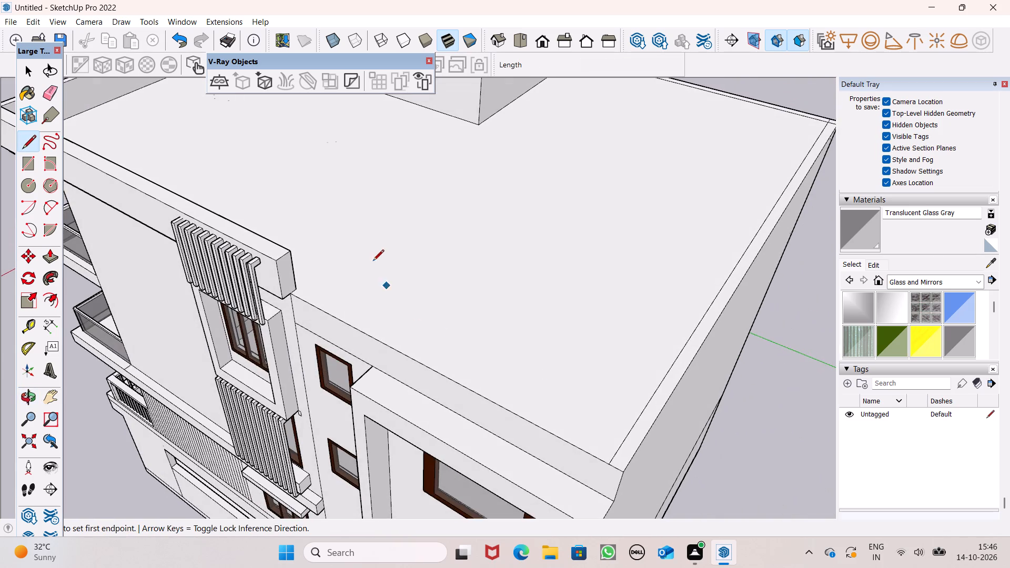
pyautogui.scroll(-2, 371, 258)
pyautogui.moveTo(429, 372); pyautogui.dragTo(554, 433, button='middle')
pyautogui.scroll(5, 553, 438)
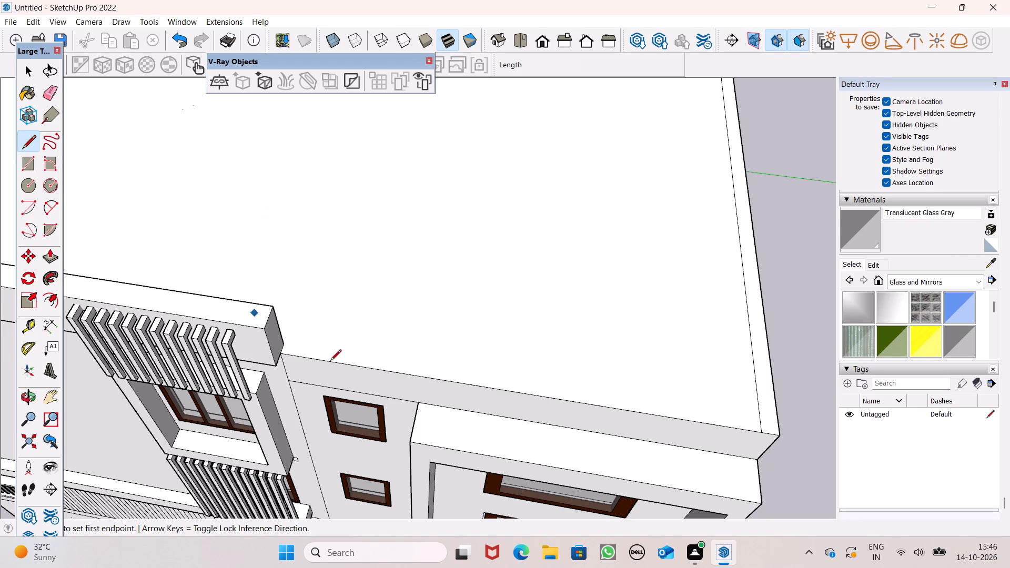
pyautogui.click(779, 423)
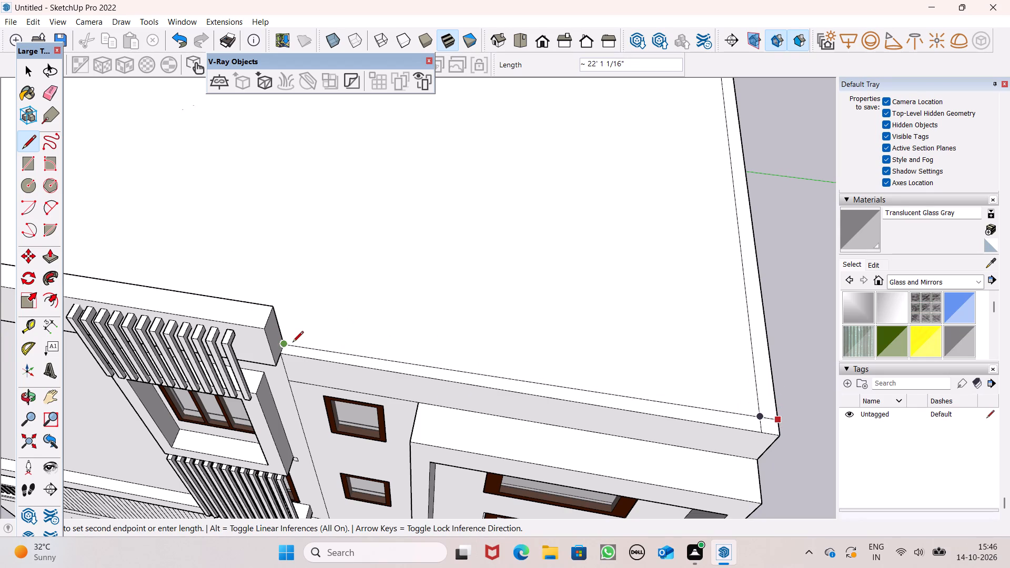
pyautogui.click(292, 343)
pyautogui.press('space')
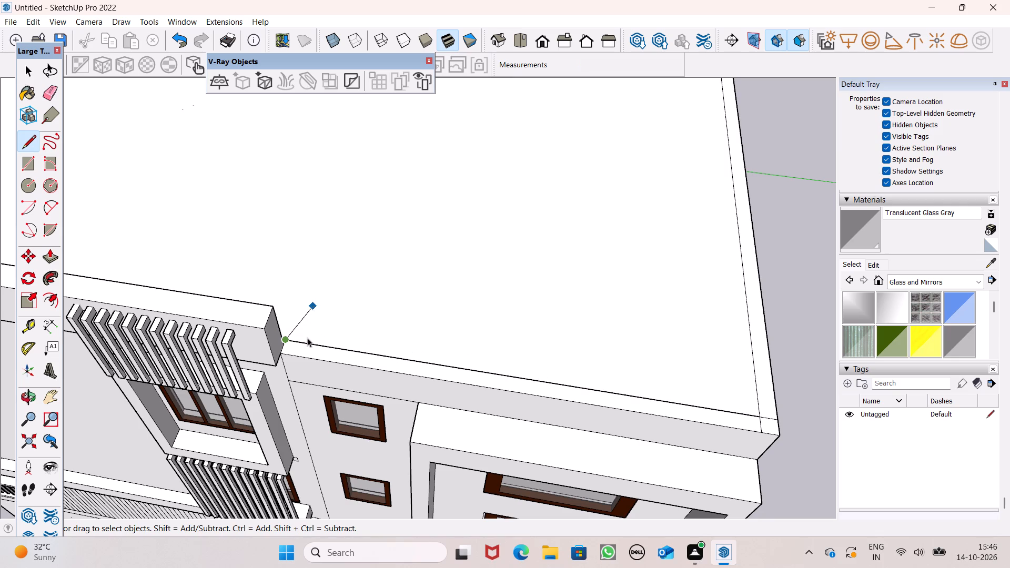
# Draw a short closing line from the existing parapet's end corner to the inner facade-side roof line.
pyautogui.moveTo(307, 338); pyautogui.dragTo(132, 410, button='middle')
pyautogui.scroll(1, 132, 422)
pyautogui.scroll(3, 219, 300)
pyautogui.scroll(-7, 292, 354)
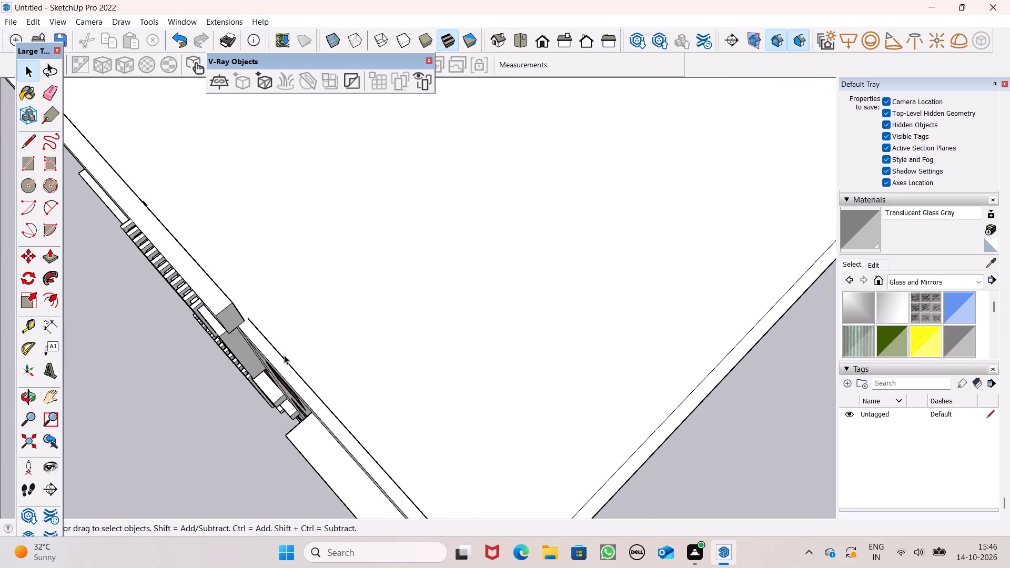
pyautogui.click(20, 138)
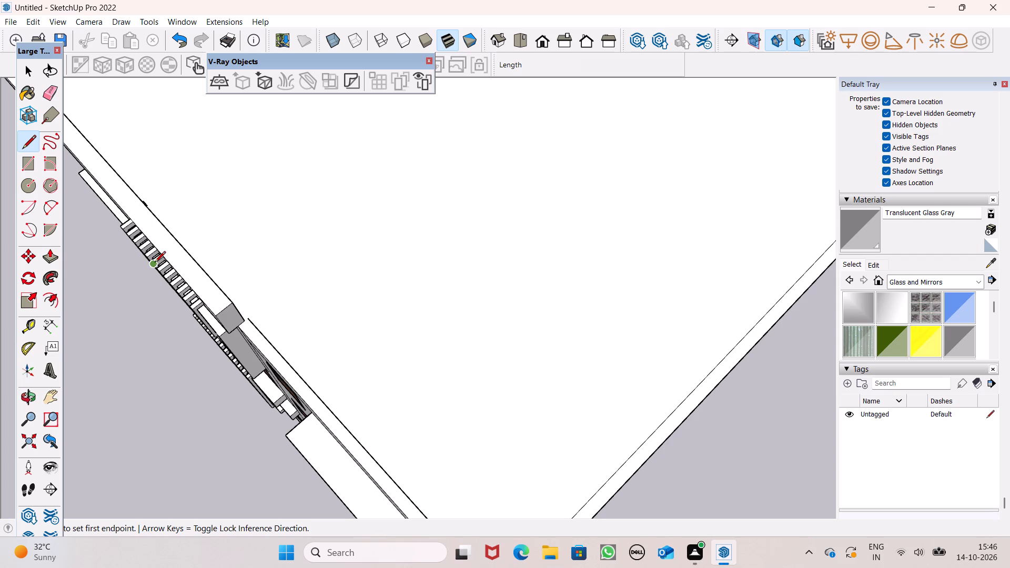
pyautogui.scroll(7, 220, 290)
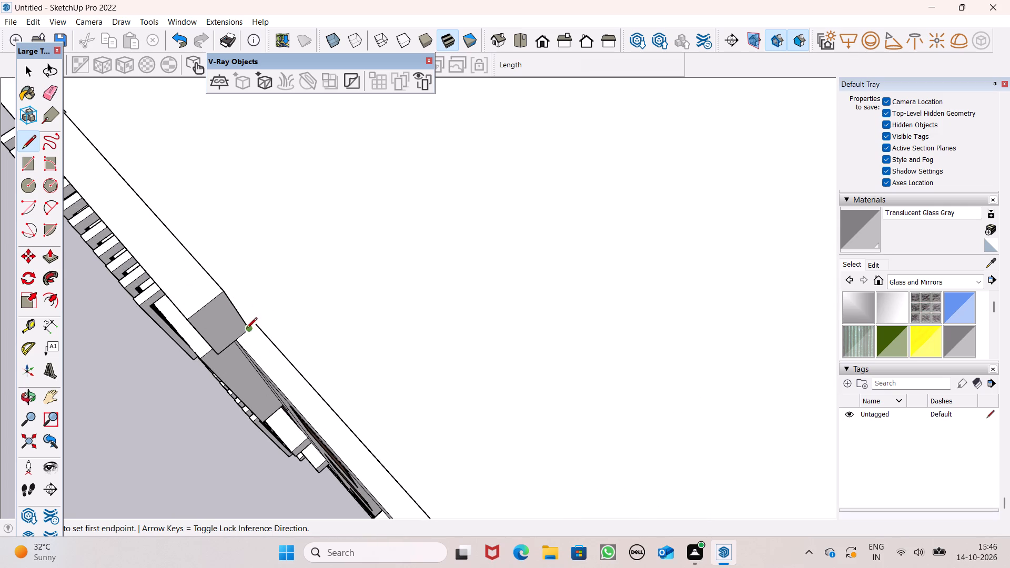
pyautogui.scroll(11, 256, 322)
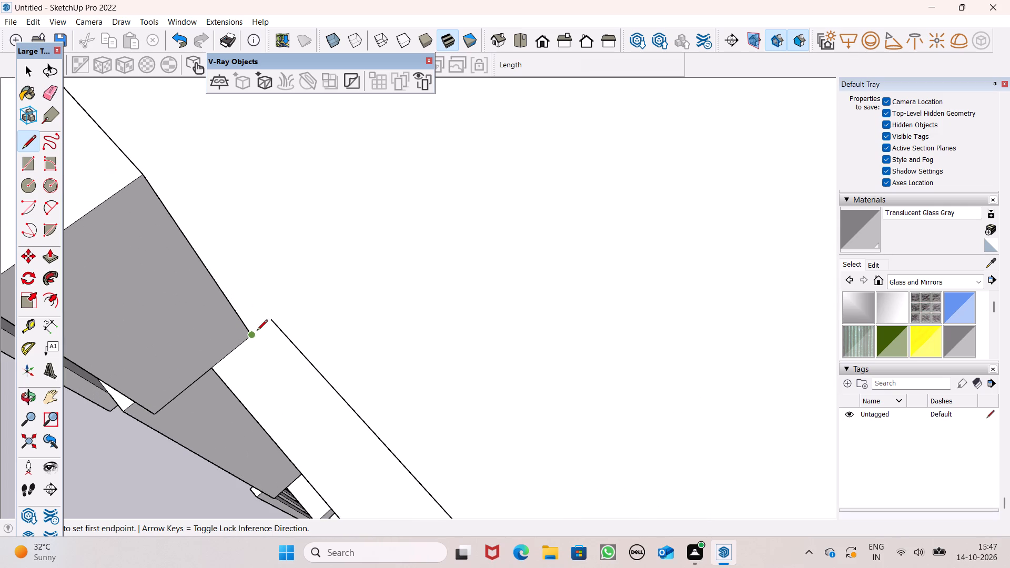
pyautogui.moveTo(255, 333); pyautogui.dragTo(273, 319)
pyautogui.scroll(-3, 302, 264)
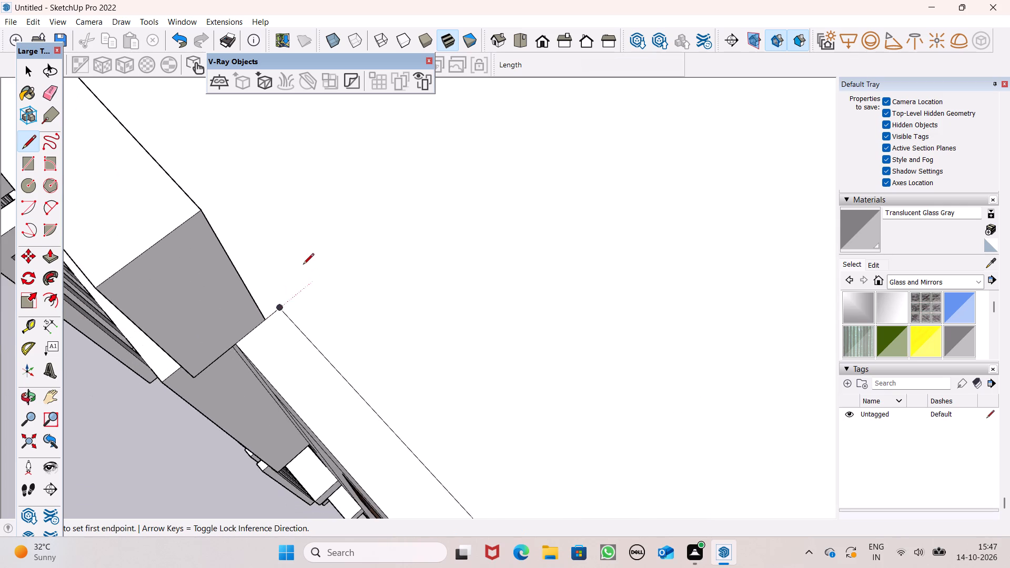
pyautogui.scroll(-10, 303, 264)
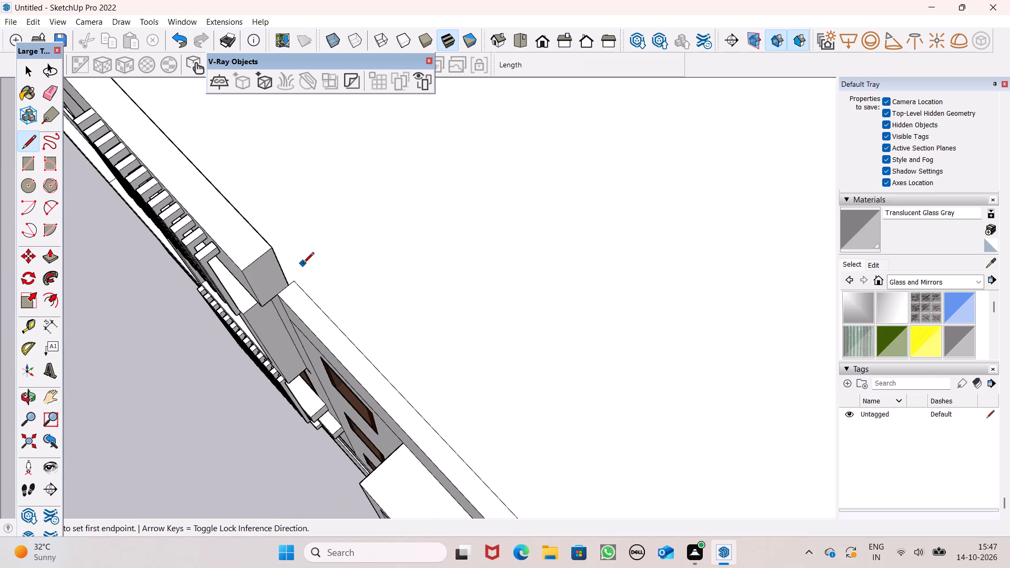
pyautogui.scroll(-1, 108, 327)
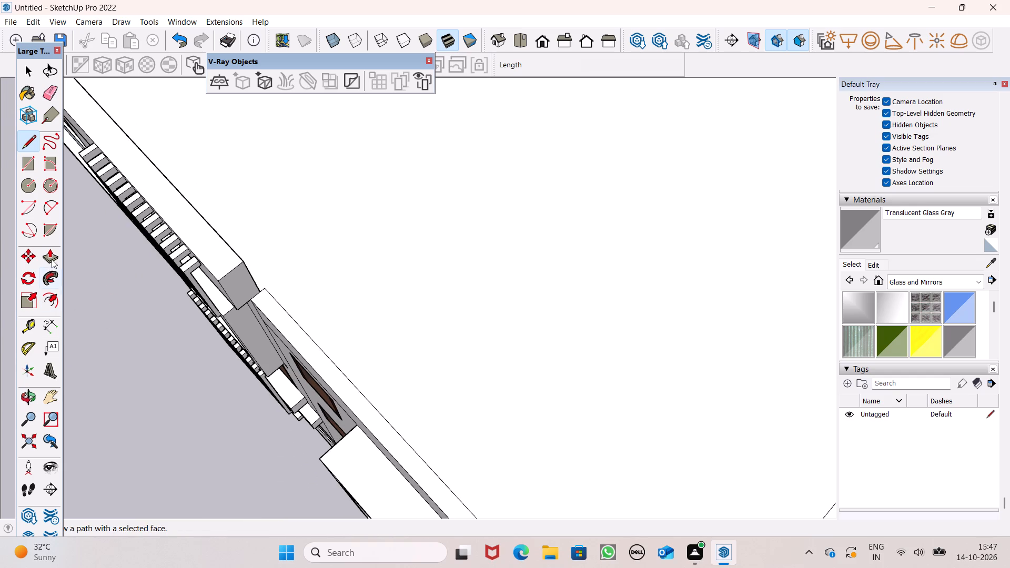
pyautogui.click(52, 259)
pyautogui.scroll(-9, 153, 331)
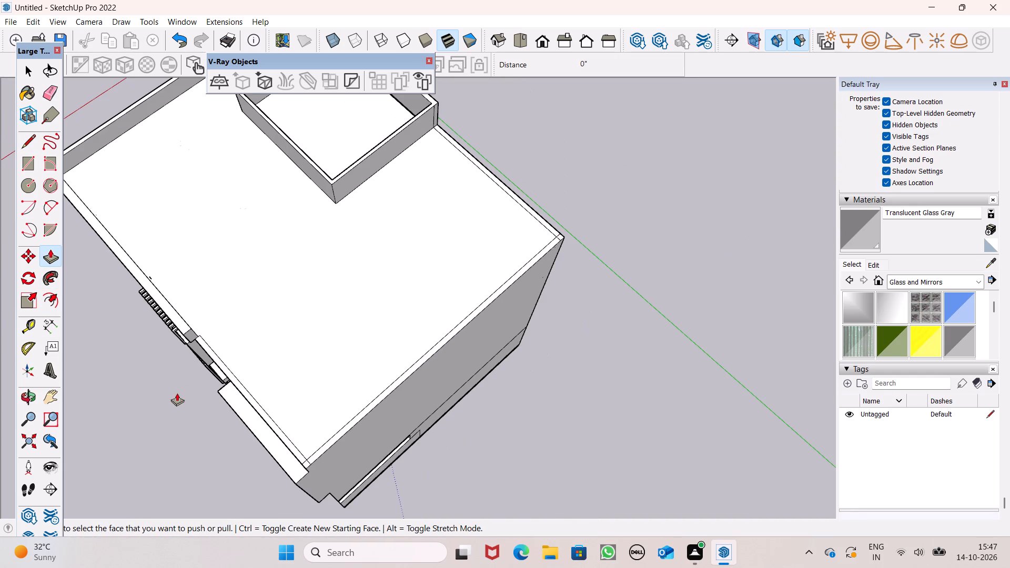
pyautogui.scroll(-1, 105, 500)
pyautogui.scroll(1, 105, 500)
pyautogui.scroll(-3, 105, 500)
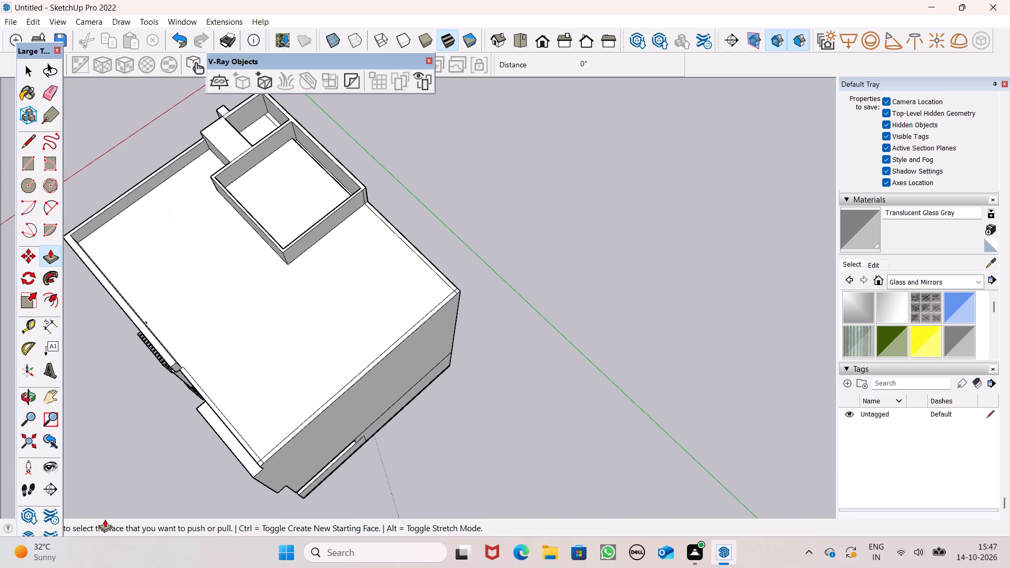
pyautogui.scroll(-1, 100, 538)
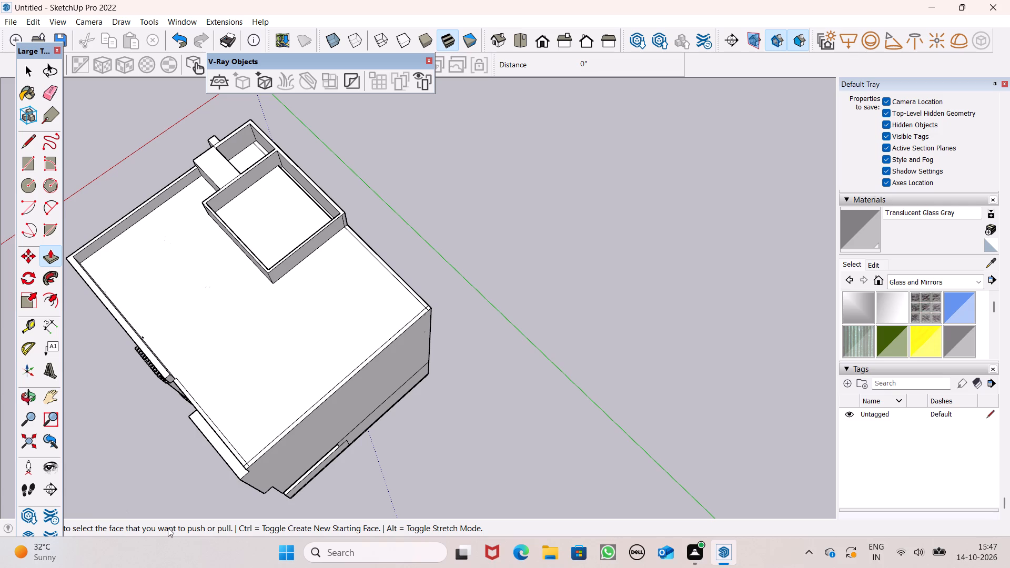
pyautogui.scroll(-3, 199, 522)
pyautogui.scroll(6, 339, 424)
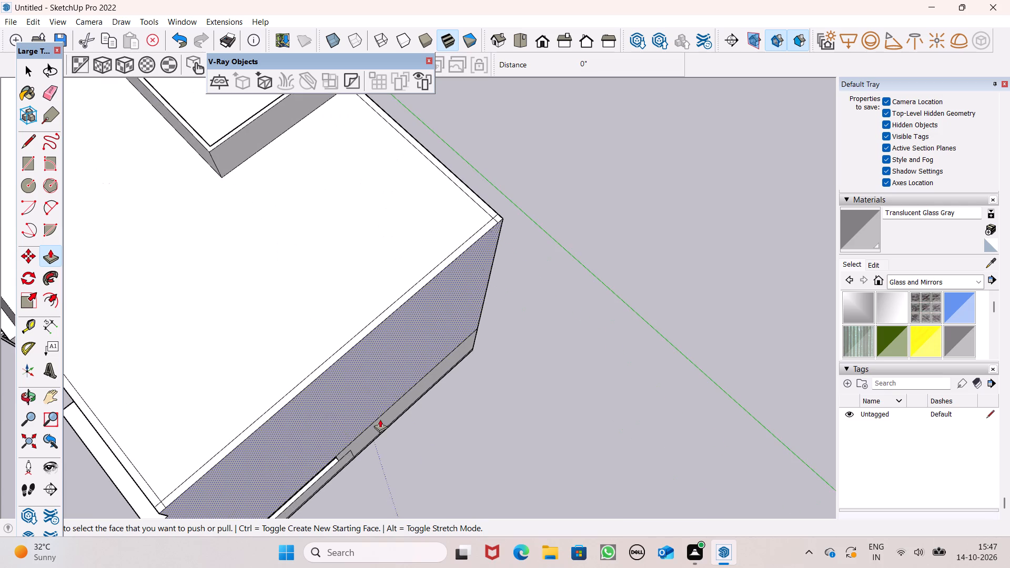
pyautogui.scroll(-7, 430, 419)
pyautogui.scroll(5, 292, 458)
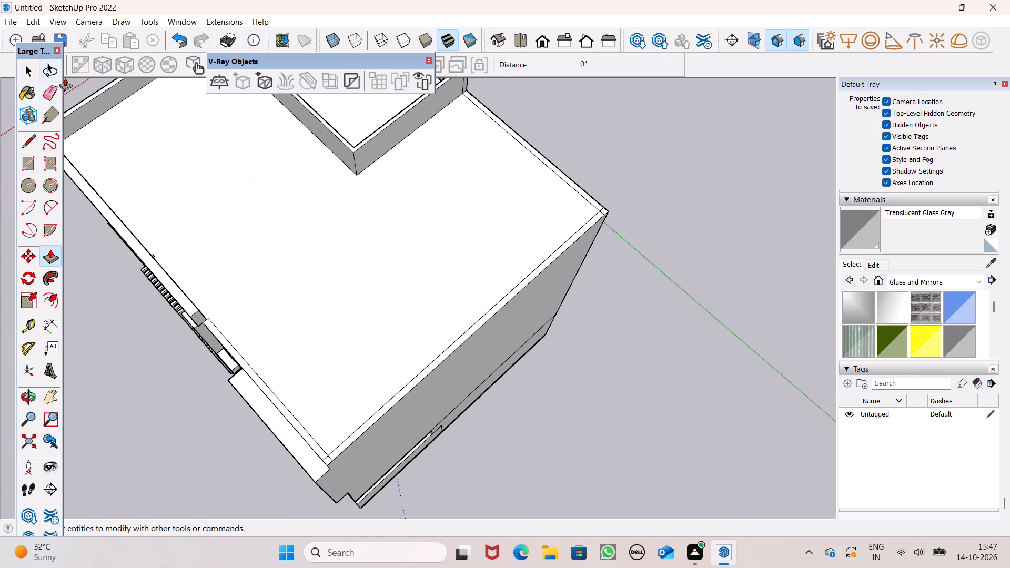
# Erase the overlapping line ends at the roof corner where the facade meets the blank side wall.
pyautogui.click(65, 78)
pyautogui.click(57, 84)
pyautogui.scroll(5, 321, 421)
pyautogui.scroll(2, 301, 512)
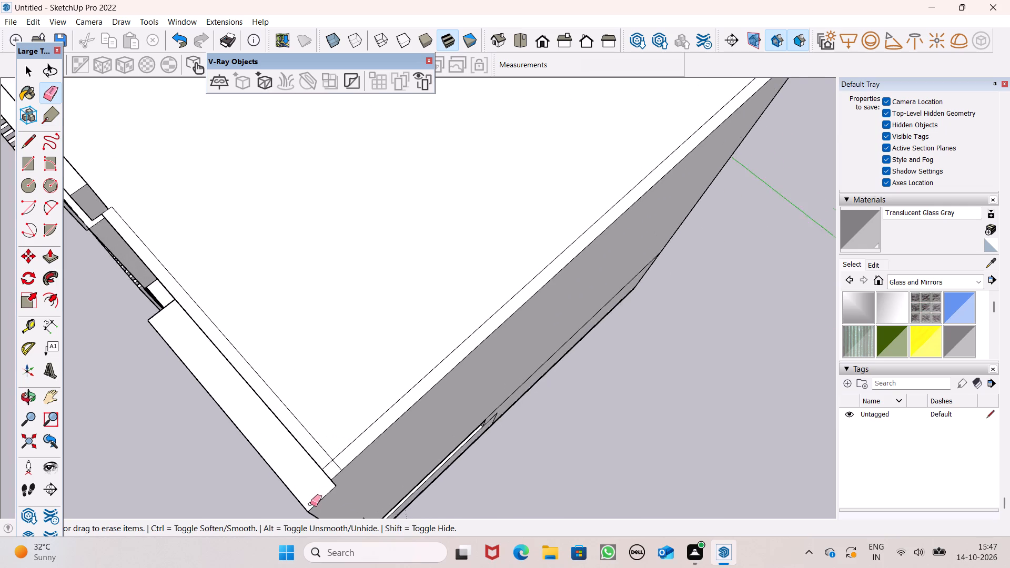
pyautogui.scroll(9, 310, 504)
pyautogui.moveTo(330, 429); pyautogui.dragTo(366, 427)
pyautogui.scroll(-7, 333, 482)
pyautogui.scroll(-8, 279, 420)
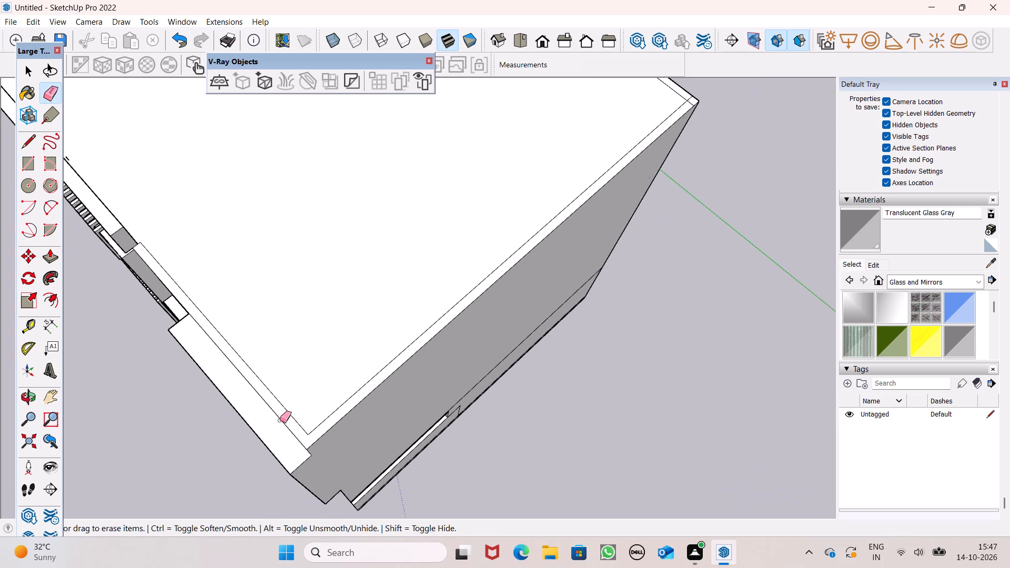
# Erase the crossing line ends at the rear roof corner beside the blank side wall.
pyautogui.scroll(-3, 282, 427)
pyautogui.scroll(-7, 328, 412)
pyautogui.moveTo(413, 419); pyautogui.dragTo(2, 381, button='middle')
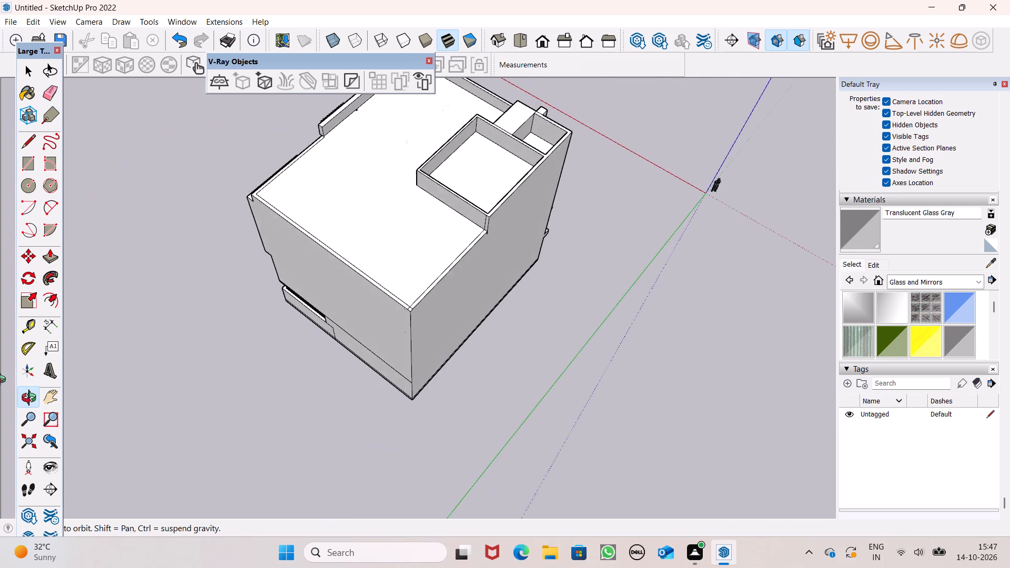
pyautogui.moveTo(2, 381); pyautogui.dragTo(23, 378, button='middle')
pyautogui.scroll(7, 528, 237)
pyautogui.scroll(7, 381, 356)
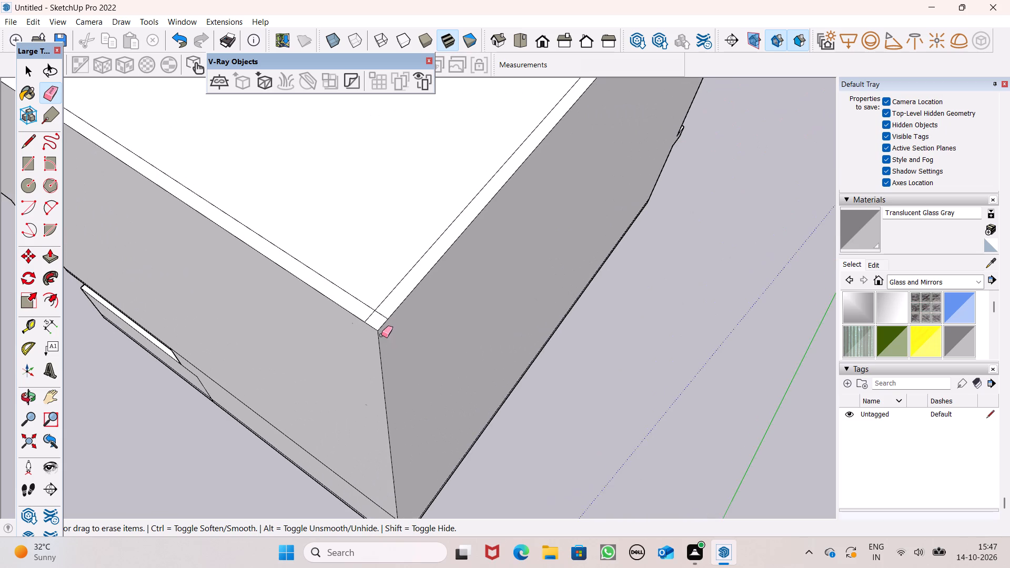
pyautogui.scroll(10, 379, 323)
pyautogui.scroll(-1, 402, 298)
pyautogui.scroll(1, 402, 298)
pyautogui.moveTo(340, 299); pyautogui.dragTo(372, 300)
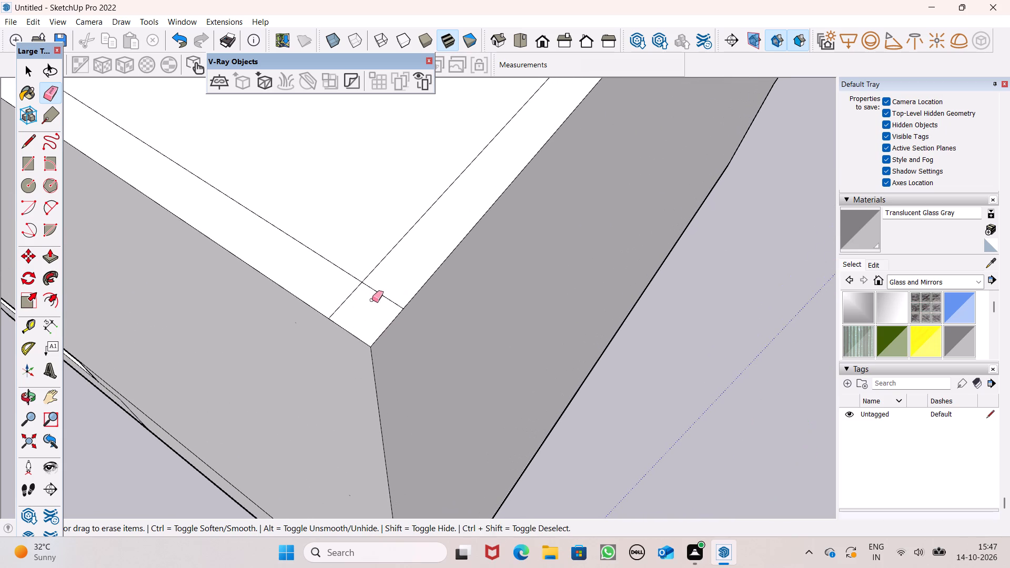
pyautogui.moveTo(372, 300); pyautogui.dragTo(383, 289)
pyautogui.scroll(-5, 421, 356)
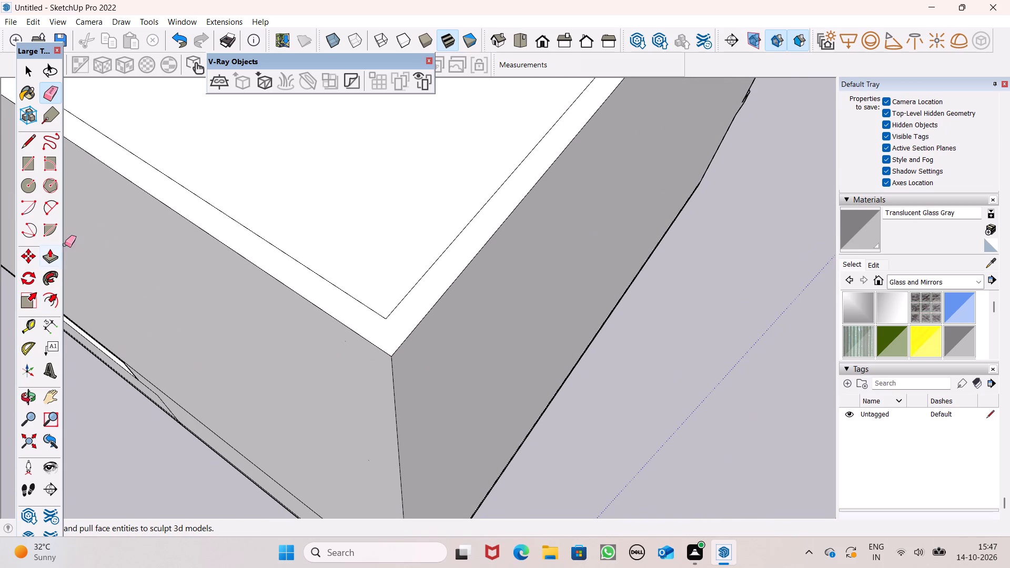
# Extrude the outlined roof-edge strip upward by 3' to form the terrace parapet.
pyautogui.click(52, 259)
pyautogui.scroll(-6, 319, 414)
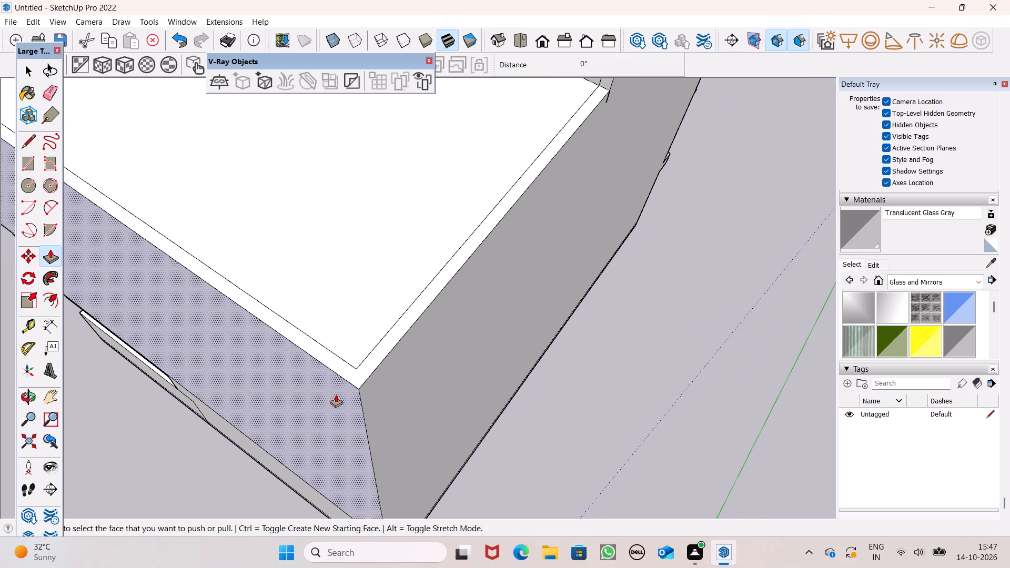
pyautogui.moveTo(352, 378); pyautogui.dragTo(336, 361)
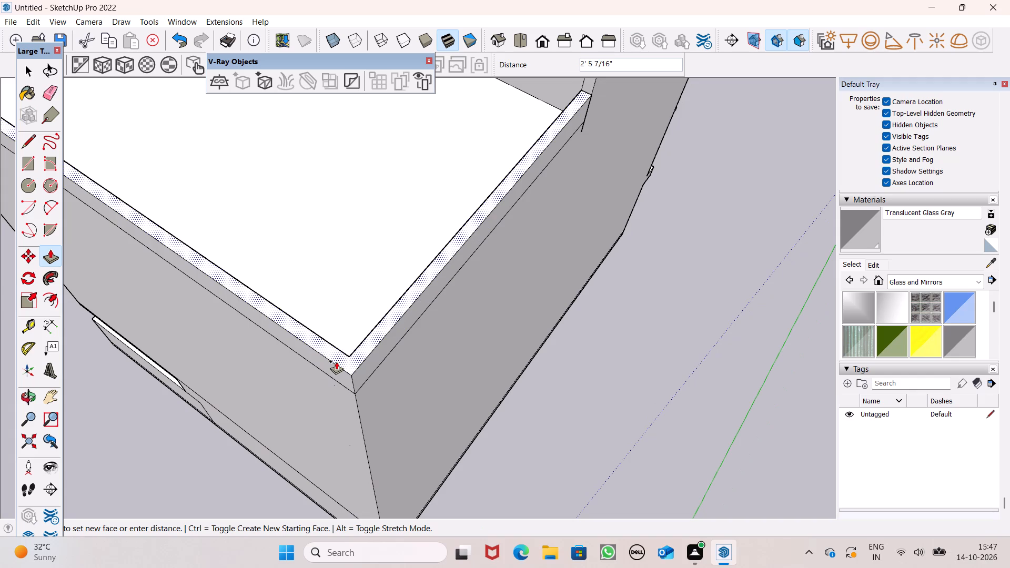
pyautogui.moveTo(336, 361); pyautogui.dragTo(332, 330)
pyautogui.press('3')
pyautogui.write(";'")
pyautogui.press('Return')
# Examine the terrace parapet, window facade and stair tower from several angles.
pyautogui.scroll(-3, 416, 435)
pyautogui.moveTo(220, 423); pyautogui.dragTo(477, 301, button='middle')
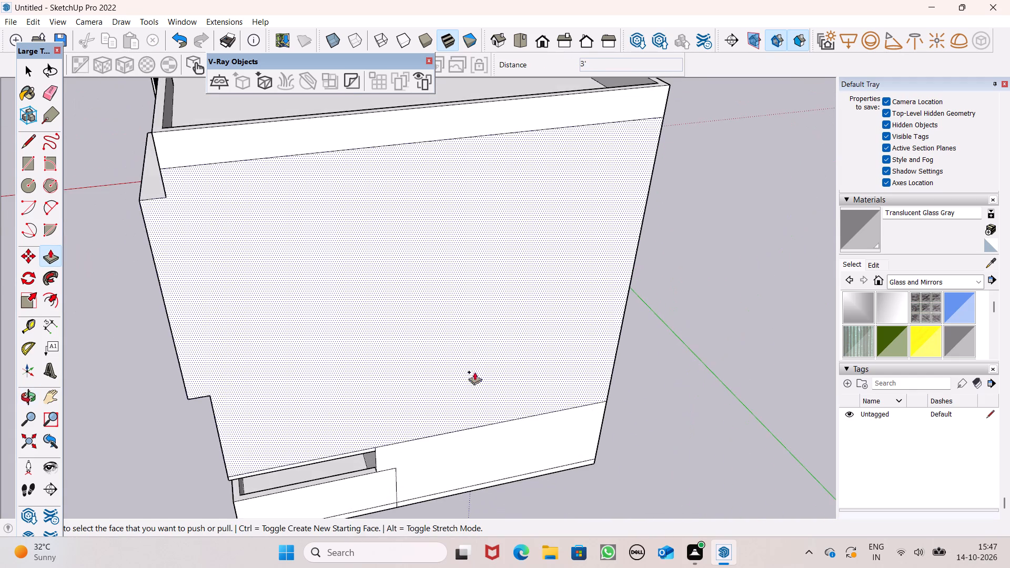
pyautogui.scroll(-6, 466, 410)
pyautogui.moveTo(403, 416); pyautogui.dragTo(553, 318, button='middle')
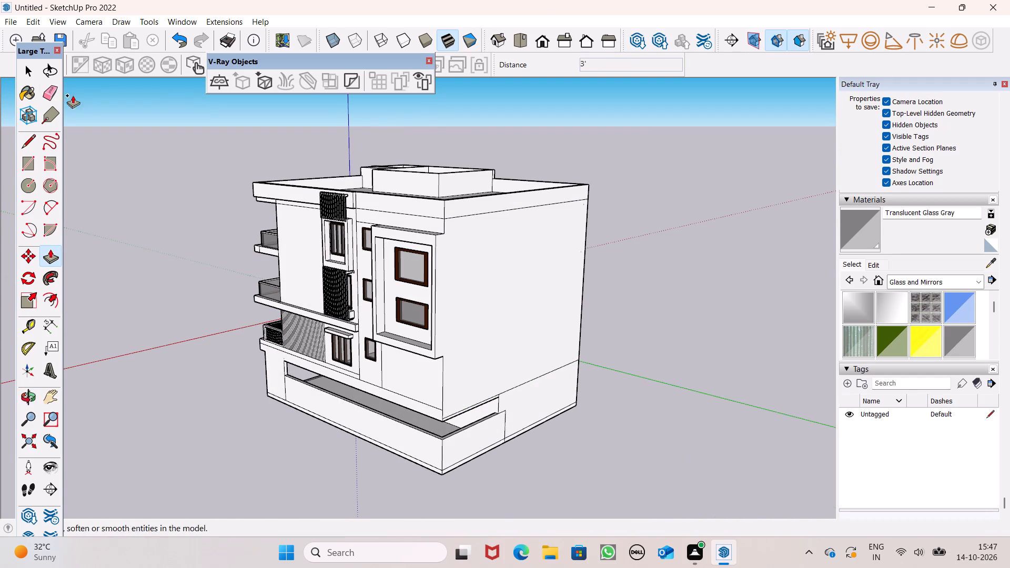
pyautogui.scroll(2, 598, 202)
pyautogui.scroll(-1, 598, 202)
pyautogui.scroll(2, 598, 202)
pyautogui.moveTo(506, 273); pyautogui.dragTo(876, 282, button='middle')
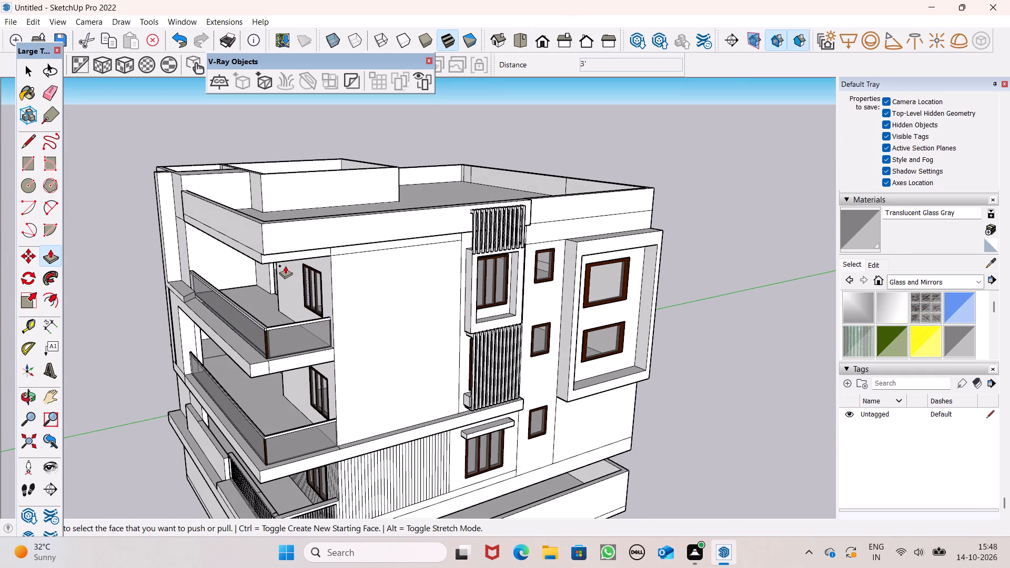
pyautogui.moveTo(335, 284); pyautogui.dragTo(525, 341, button='middle')
pyautogui.scroll(-2, 370, 287)
pyautogui.moveTo(342, 288); pyautogui.dragTo(442, 253, button='middle')
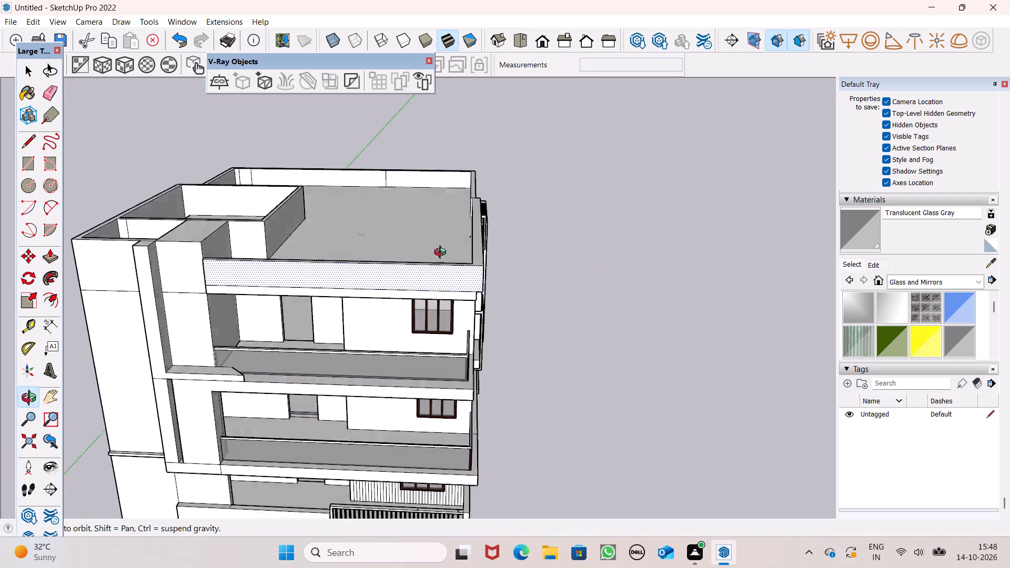
pyautogui.moveTo(442, 253); pyautogui.dragTo(484, 245, button='middle')
pyautogui.scroll(4, 320, 237)
pyautogui.scroll(-6, 317, 258)
pyautogui.scroll(3, 234, 251)
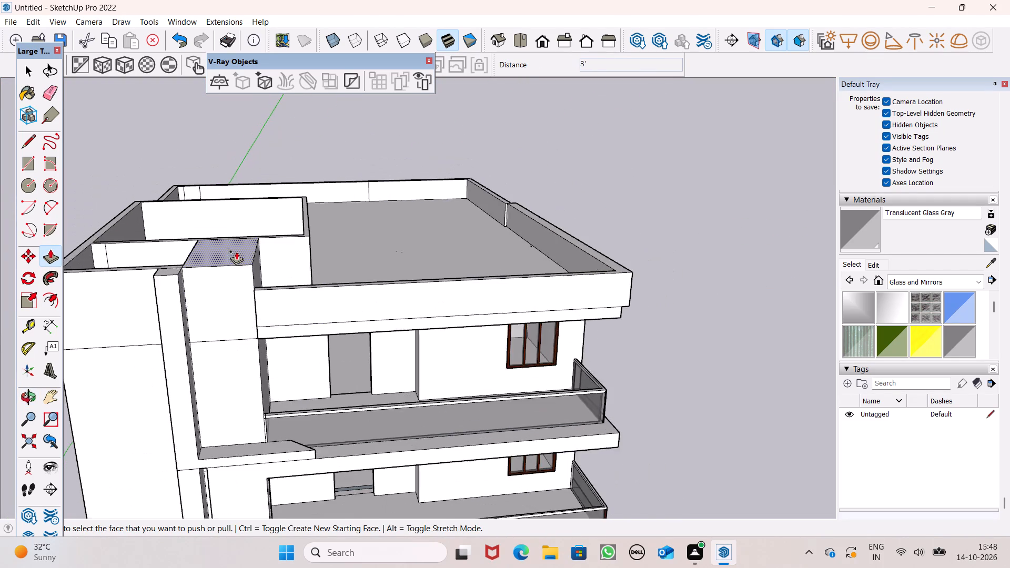
# Extrude the top face of the wide block beside the stair tower upward by about 2' 1 3/4".
pyautogui.scroll(2, 236, 251)
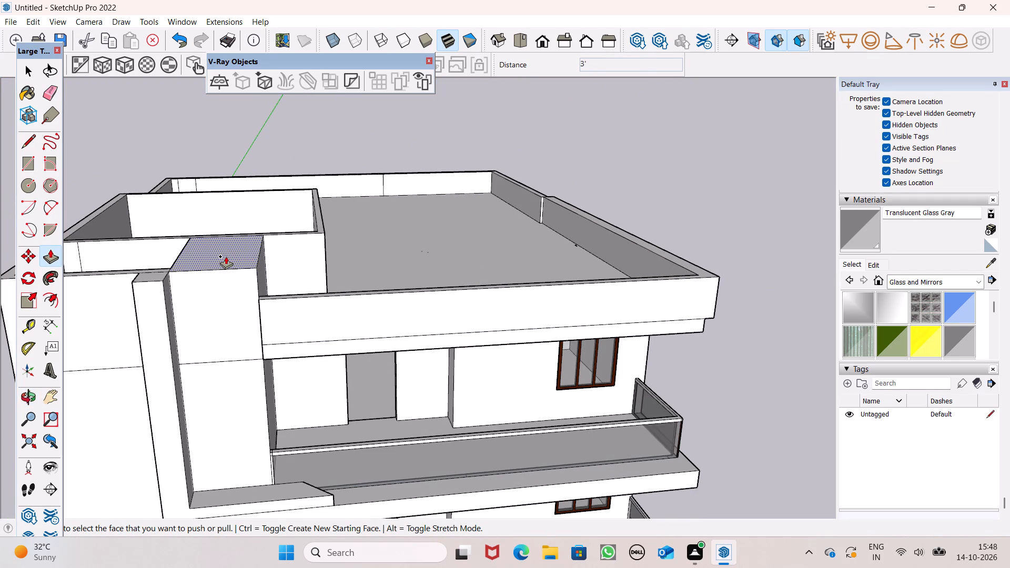
pyautogui.moveTo(225, 259); pyautogui.dragTo(215, 227)
pyautogui.scroll(-2, 293, 252)
pyautogui.moveTo(260, 273); pyautogui.dragTo(330, 265, button='middle')
# Extrude the stair tower's parapet top face upward to the height of the adjoining block, 2' 1 3/4".
pyautogui.scroll(1, 252, 266)
pyautogui.moveTo(295, 325); pyautogui.dragTo(325, 423, button='middle')
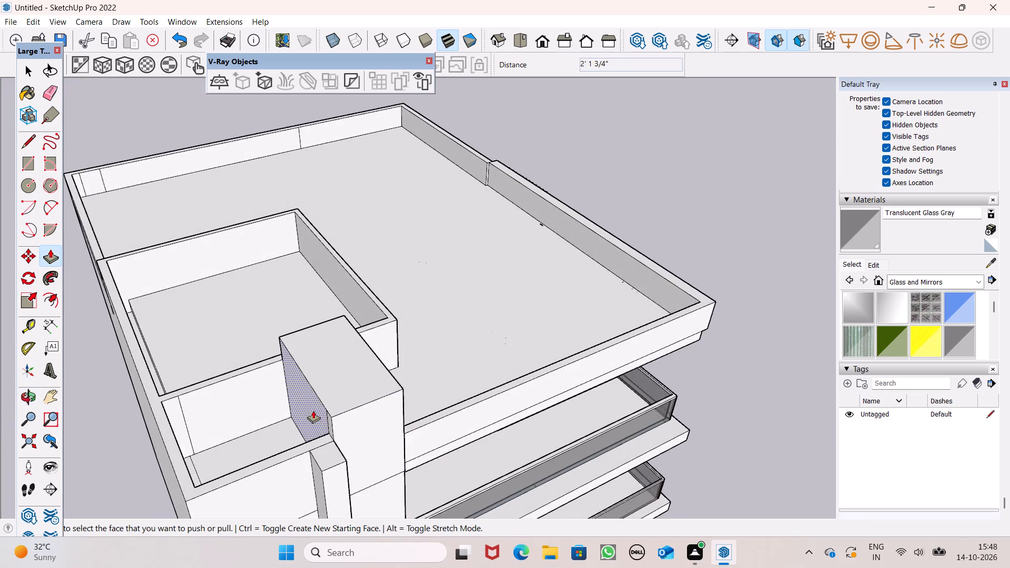
pyautogui.scroll(1, 313, 410)
pyautogui.scroll(-1, 316, 416)
pyautogui.scroll(3, 319, 422)
pyautogui.moveTo(312, 445); pyautogui.dragTo(341, 404)
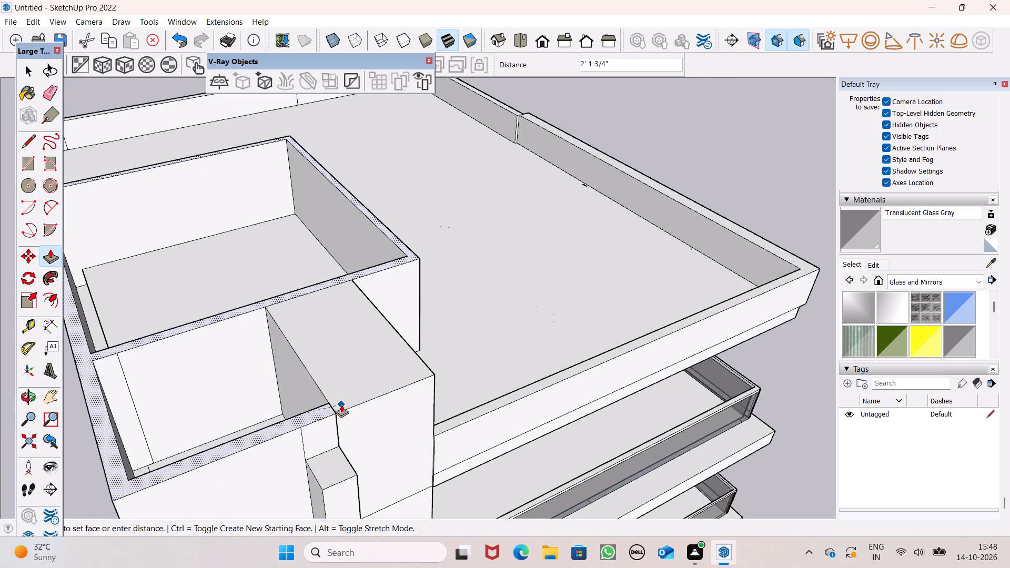
pyautogui.moveTo(341, 404); pyautogui.dragTo(344, 405)
# Extrude the slim pillar's top face upward to match the stair tower's parapet height.
pyautogui.moveTo(330, 469); pyautogui.dragTo(359, 402)
pyautogui.scroll(-1, 274, 292)
pyautogui.scroll(-3, 308, 318)
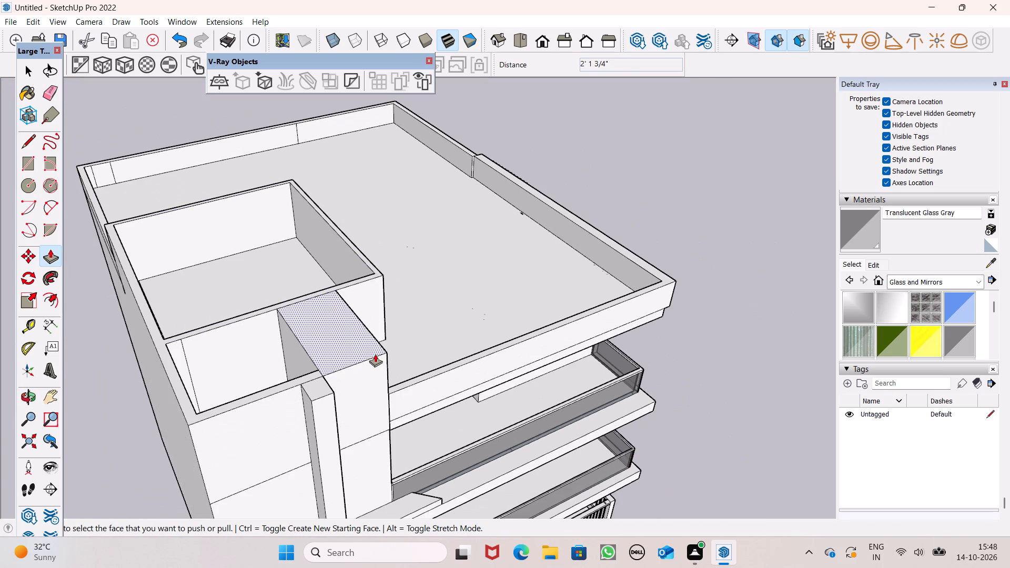
pyautogui.scroll(-2, 350, 319)
pyautogui.moveTo(373, 371); pyautogui.dragTo(157, 351, button='middle')
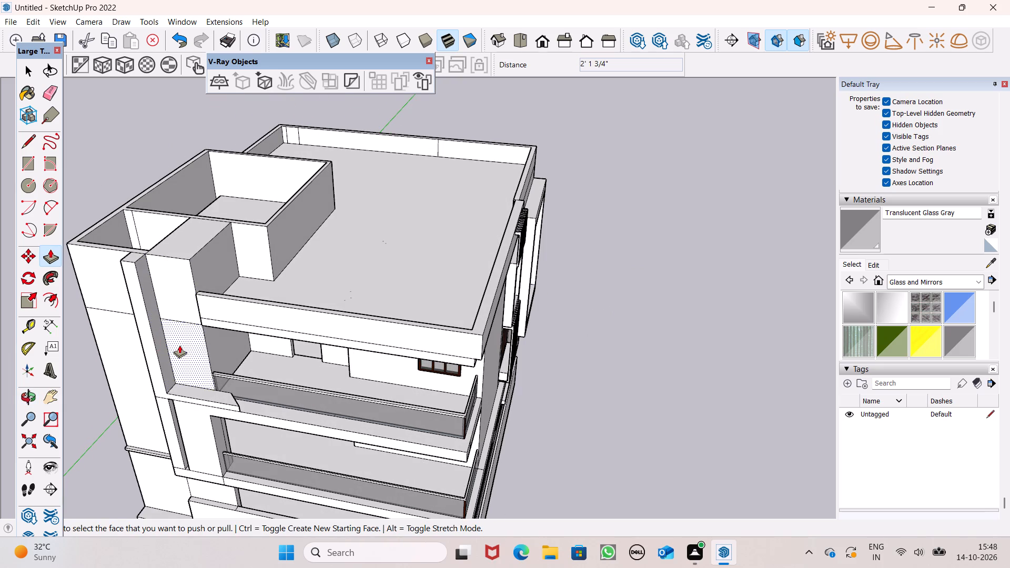
pyautogui.moveTo(265, 410); pyautogui.dragTo(189, 404, button='middle')
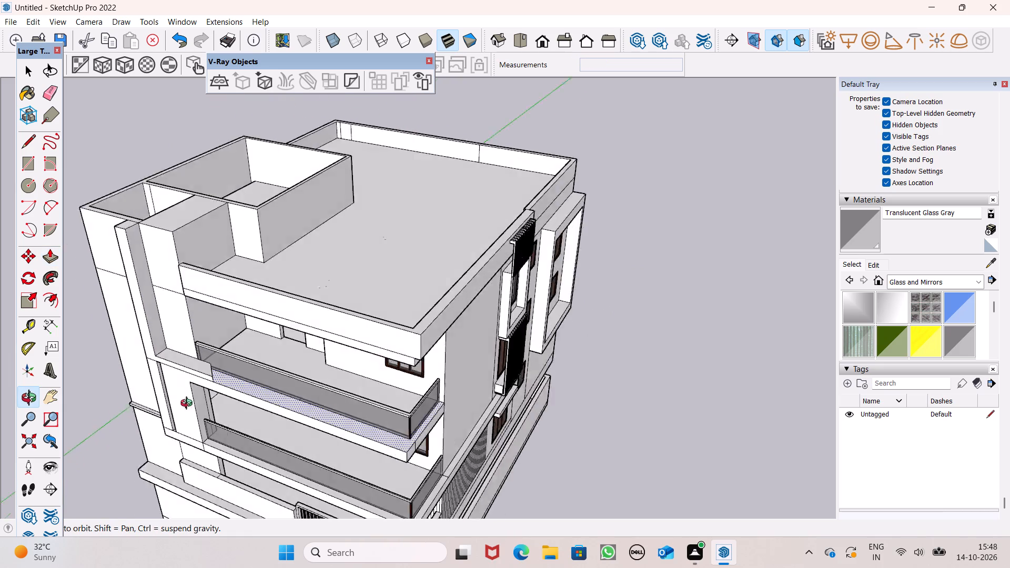
# Examine the roof terrace, the window facade and the balcony front of the building from several angles.
pyautogui.moveTo(189, 404); pyautogui.dragTo(99, 387, button='middle')
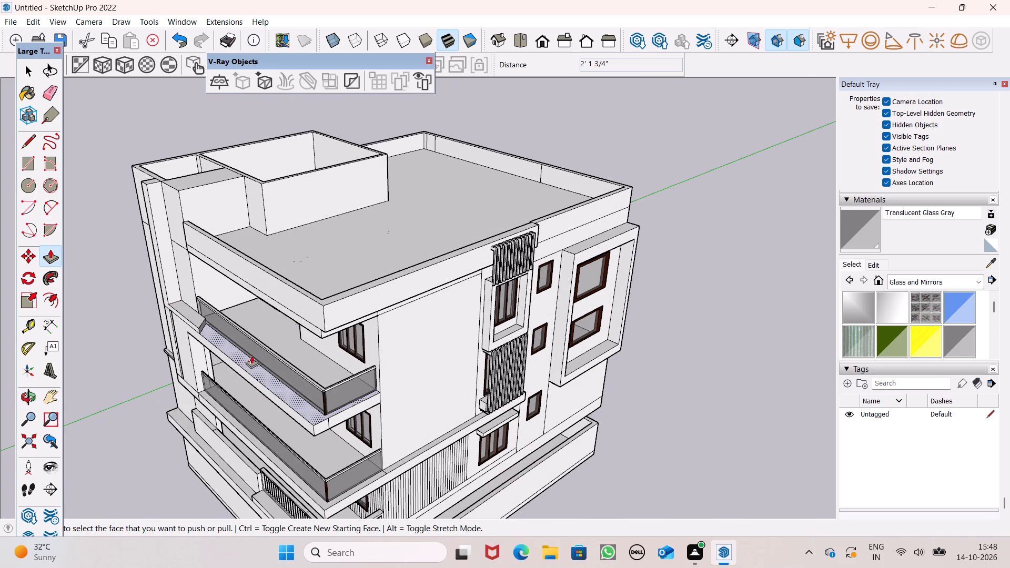
pyautogui.scroll(-3, 194, 295)
pyautogui.scroll(1, 440, 337)
pyautogui.moveTo(440, 338); pyautogui.dragTo(331, 363, button='middle')
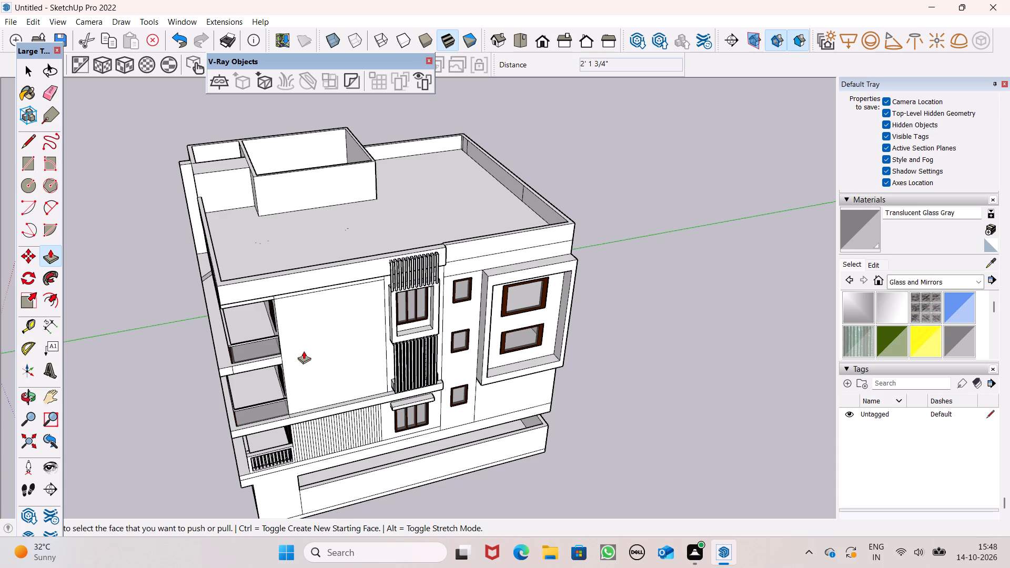
pyautogui.scroll(-3, 288, 339)
pyautogui.moveTo(305, 340); pyautogui.dragTo(631, 206, button='middle')
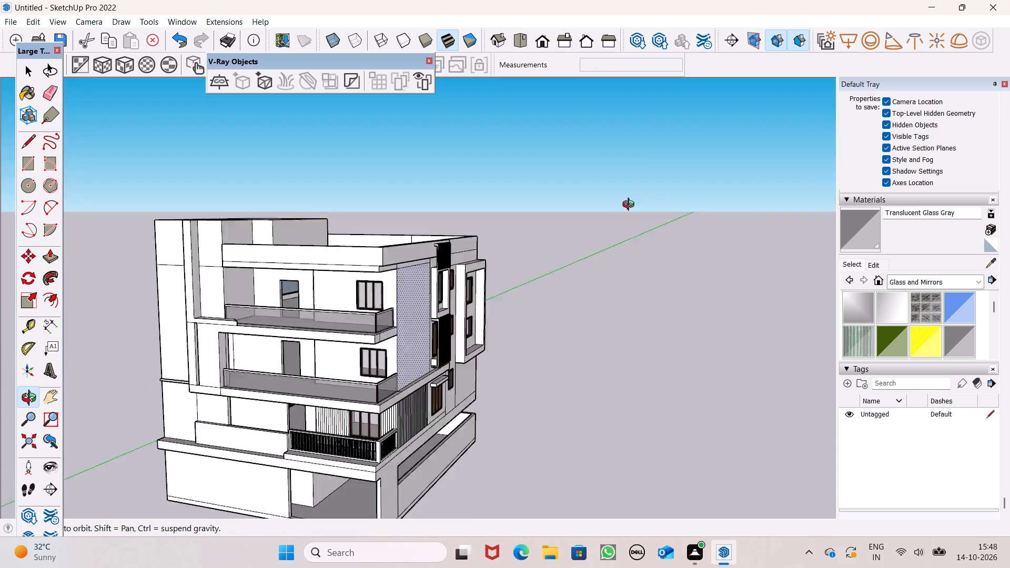
pyautogui.moveTo(631, 206); pyautogui.dragTo(448, 317, button='middle')
pyautogui.moveTo(371, 370); pyautogui.dragTo(476, 291, button='middle')
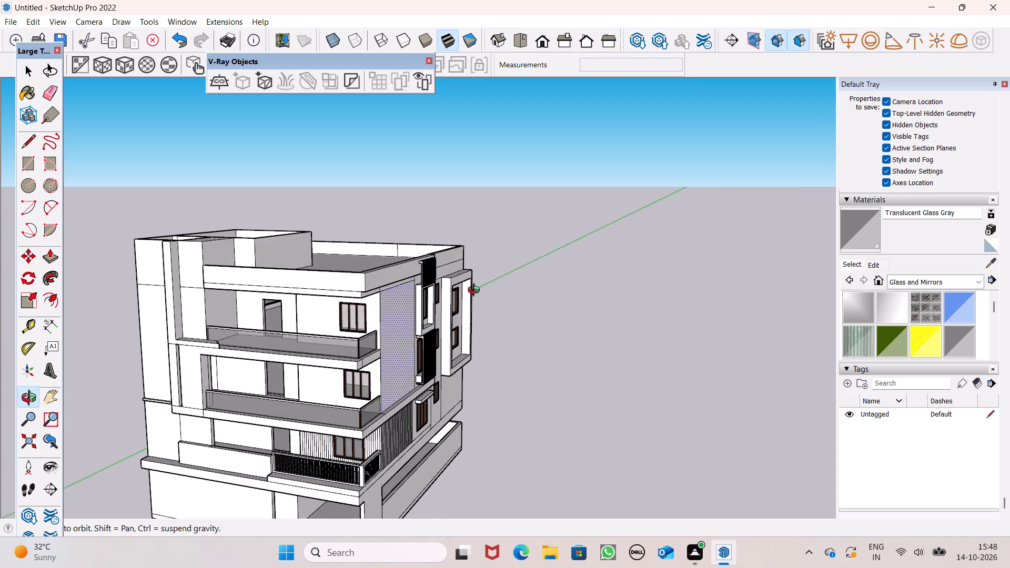
pyautogui.moveTo(476, 291); pyautogui.dragTo(517, 267, button='middle')
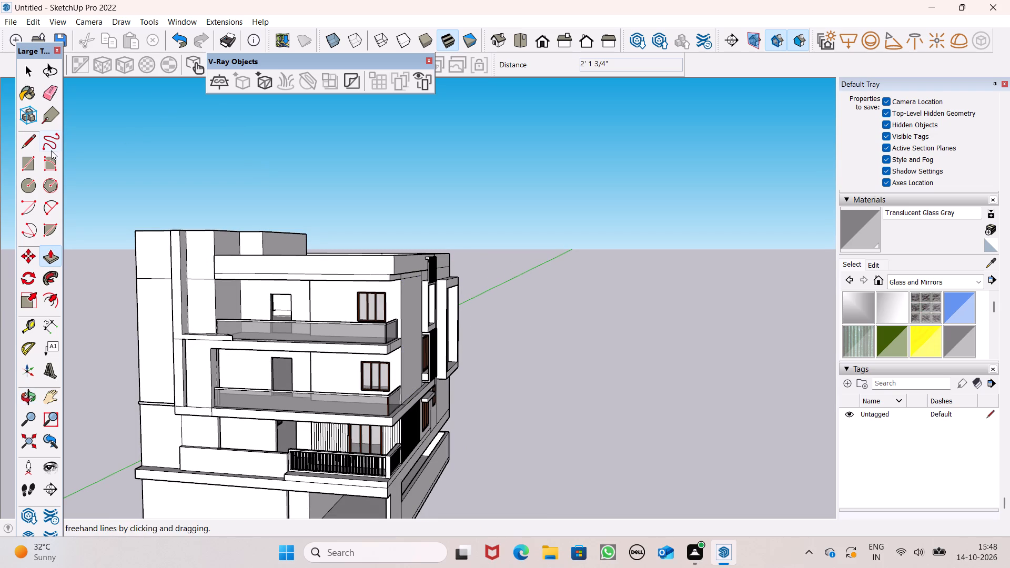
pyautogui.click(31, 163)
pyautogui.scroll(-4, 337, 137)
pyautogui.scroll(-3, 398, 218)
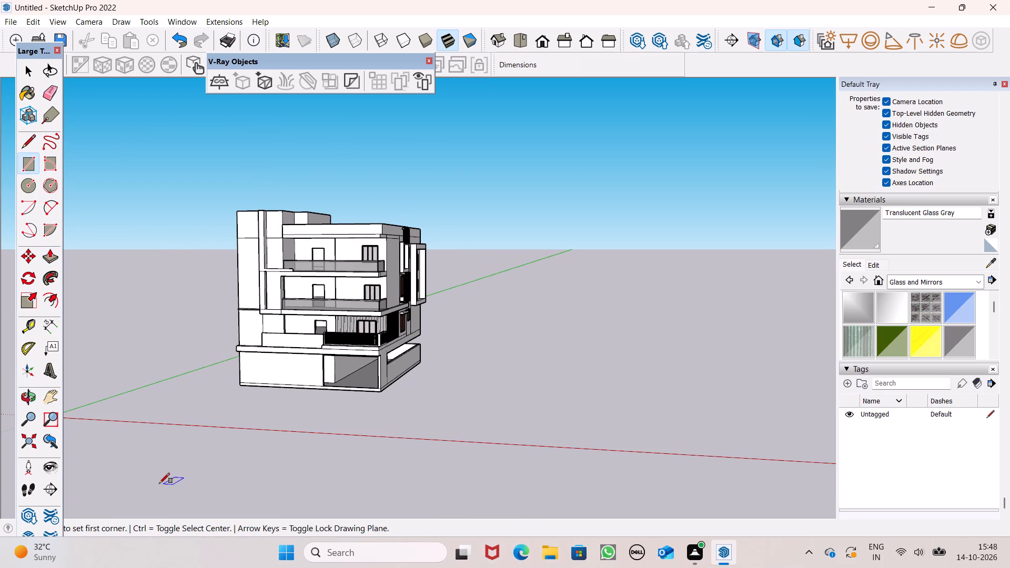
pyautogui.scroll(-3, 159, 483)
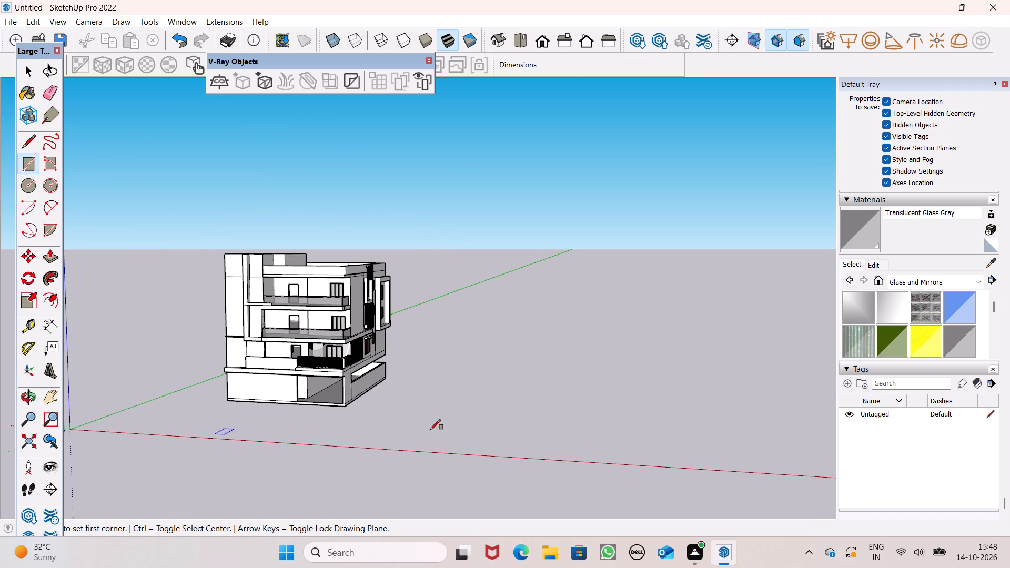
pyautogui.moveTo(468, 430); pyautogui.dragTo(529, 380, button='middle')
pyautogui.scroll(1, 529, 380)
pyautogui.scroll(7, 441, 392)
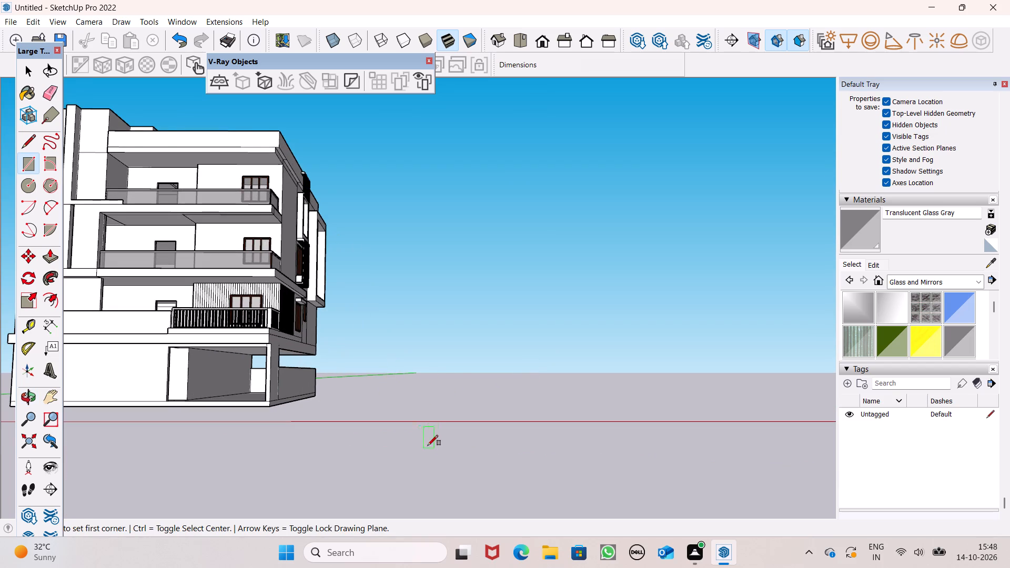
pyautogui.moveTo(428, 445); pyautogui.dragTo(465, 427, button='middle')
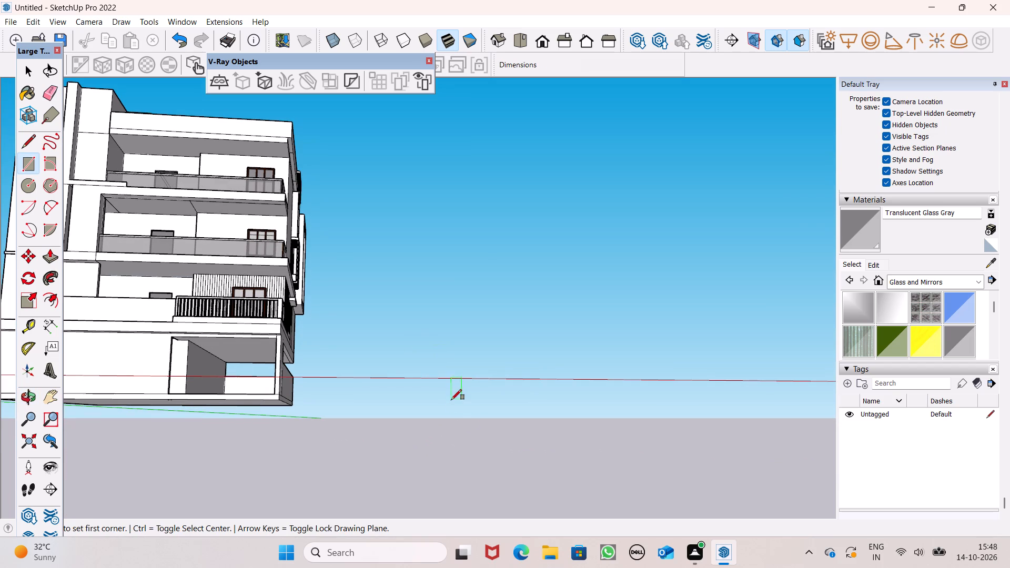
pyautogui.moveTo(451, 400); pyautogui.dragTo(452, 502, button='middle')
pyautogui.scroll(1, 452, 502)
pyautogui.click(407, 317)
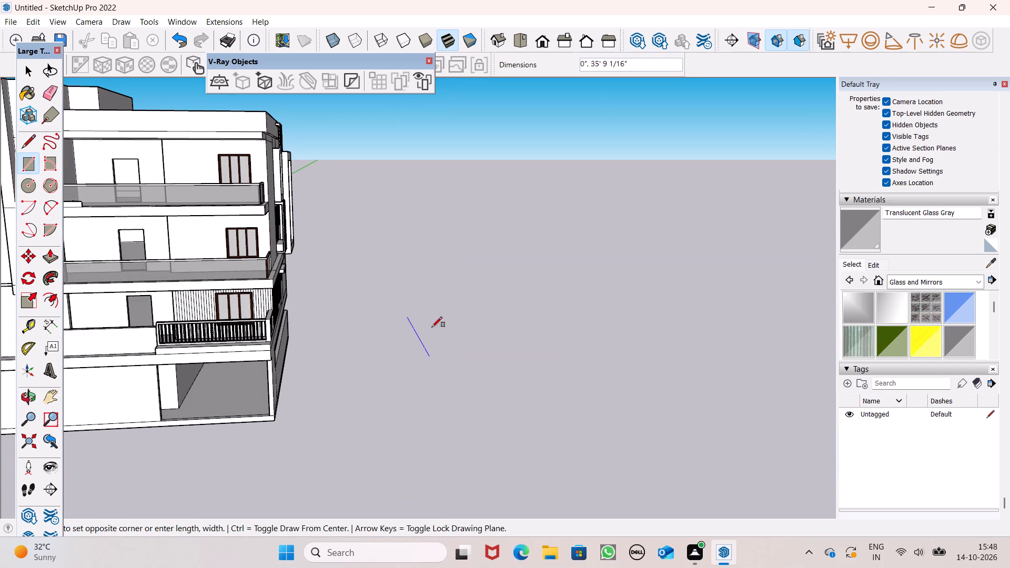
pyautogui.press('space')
# Draw a free-standing upright rectangle of 4' by 7' beside the building's balcony front.
pyautogui.scroll(-6, 403, 300)
pyautogui.moveTo(398, 360); pyautogui.dragTo(380, 277, button='middle')
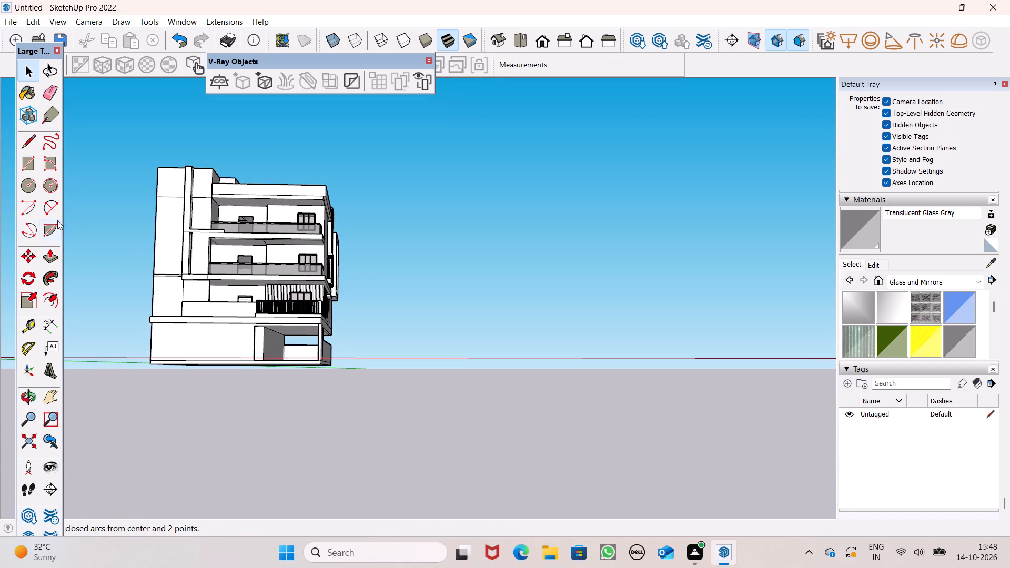
pyautogui.click(32, 165)
pyautogui.click(391, 285)
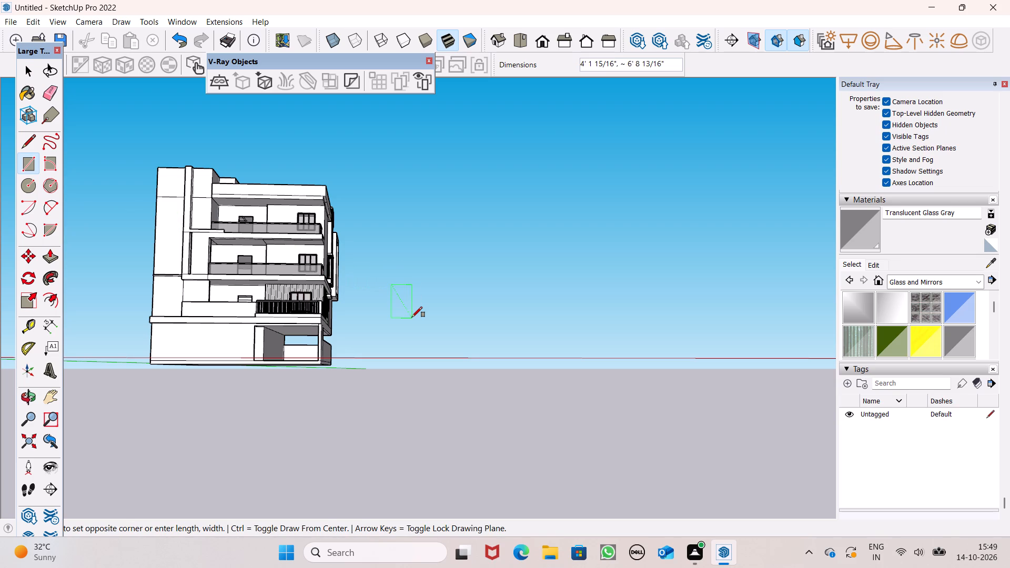
pyautogui.press('4')
pyautogui.press("'")
pyautogui.write(",7'")
pyautogui.press('Return')
pyautogui.press('space')
# Offset the edges of the 4' by 7' panel inward by about 3" for an outer border.
pyautogui.scroll(2, 418, 256)
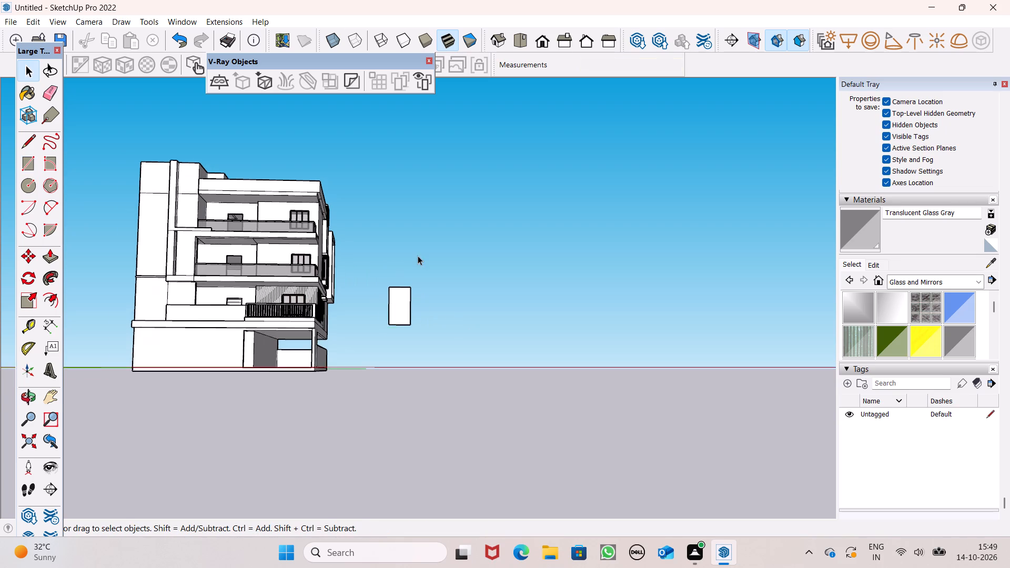
pyautogui.scroll(2, 418, 256)
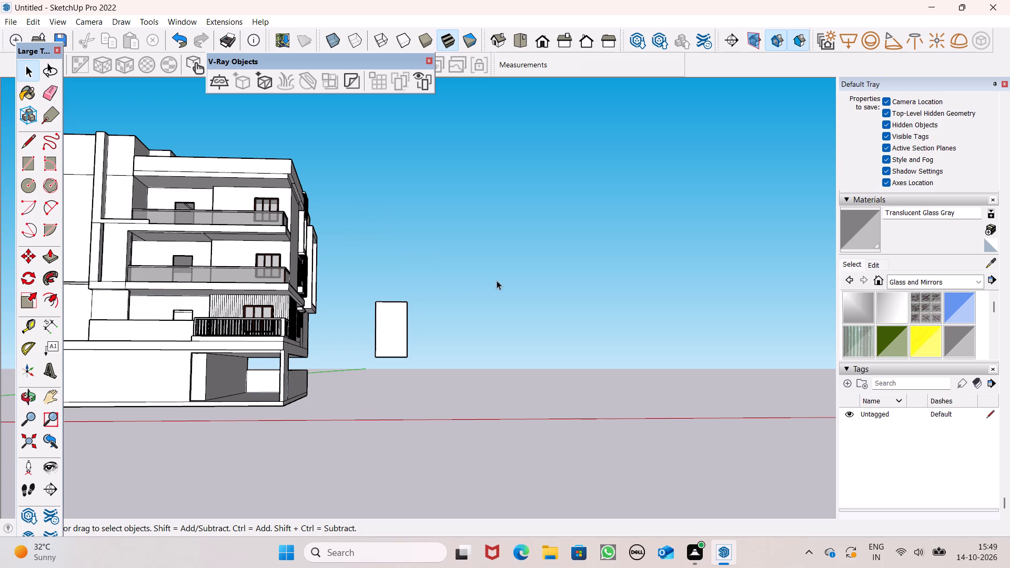
pyautogui.scroll(5, 498, 272)
pyautogui.scroll(-9, 485, 315)
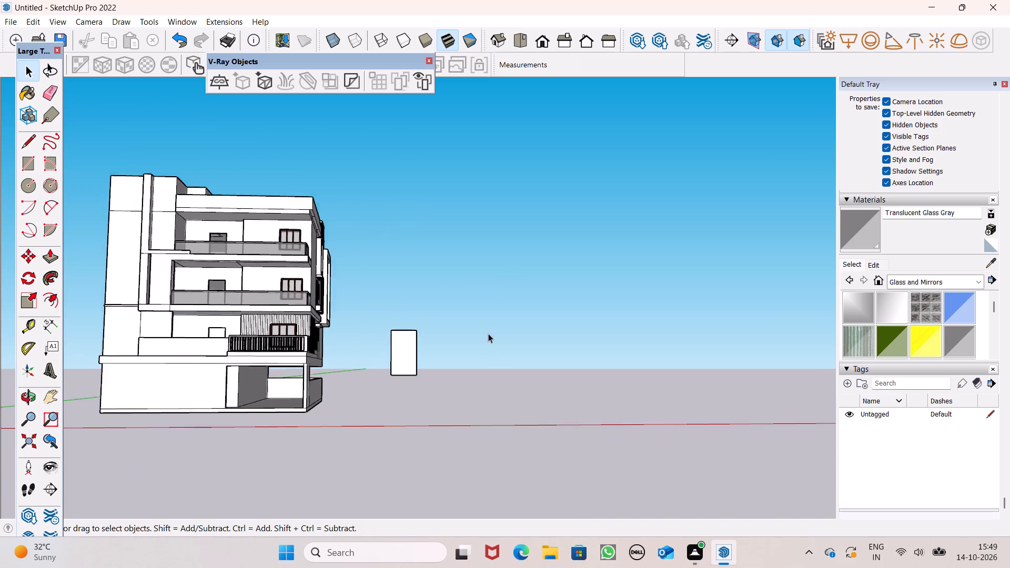
pyautogui.scroll(-1, 488, 333)
pyautogui.moveTo(479, 352); pyautogui.dragTo(496, 442, button='middle')
pyautogui.scroll(8, 452, 463)
pyautogui.scroll(3, 456, 413)
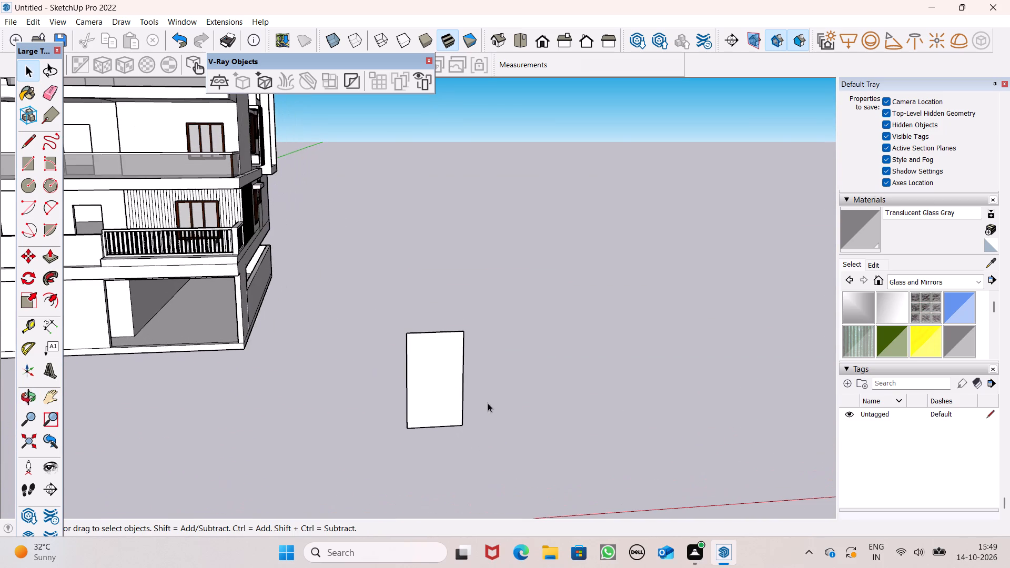
pyautogui.scroll(3, 488, 403)
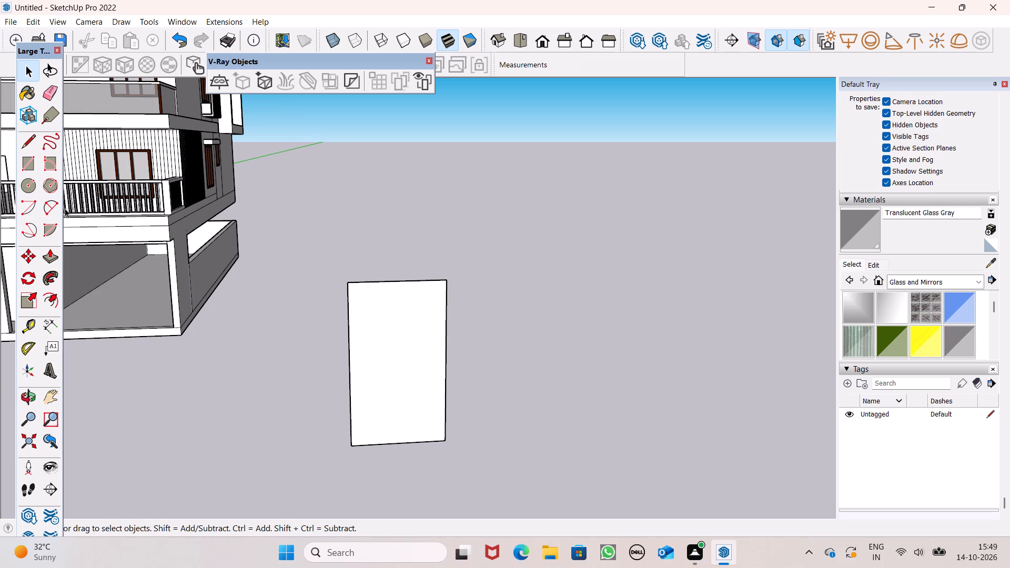
pyautogui.click(21, 162)
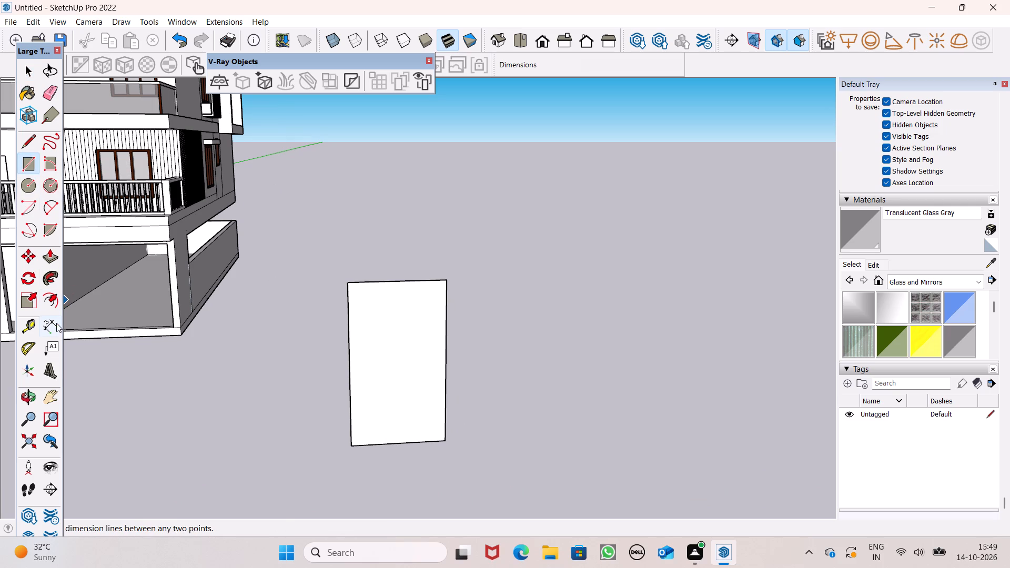
pyautogui.moveTo(53, 299); pyautogui.dragTo(76, 297)
pyautogui.scroll(4, 433, 316)
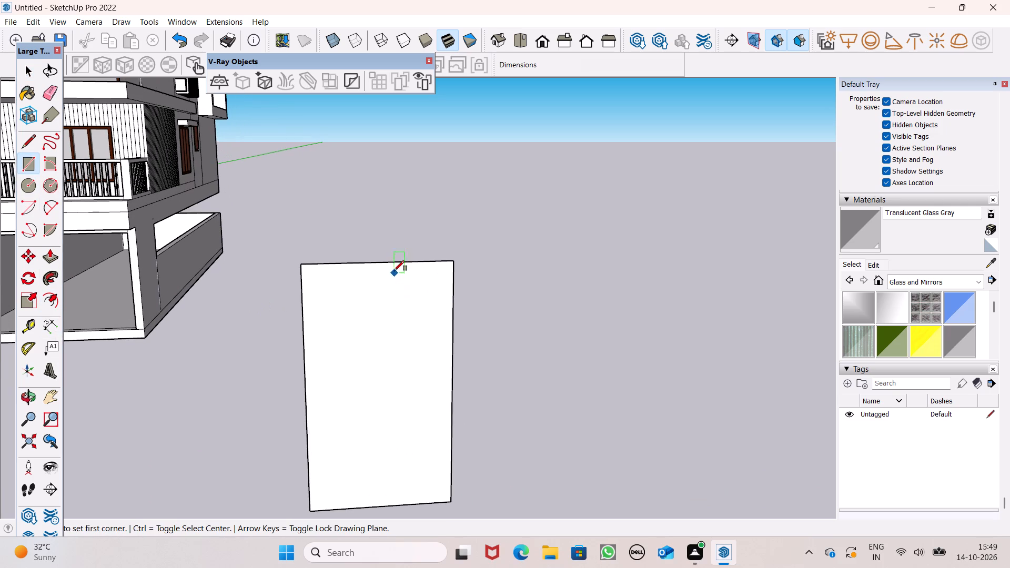
pyautogui.click(49, 296)
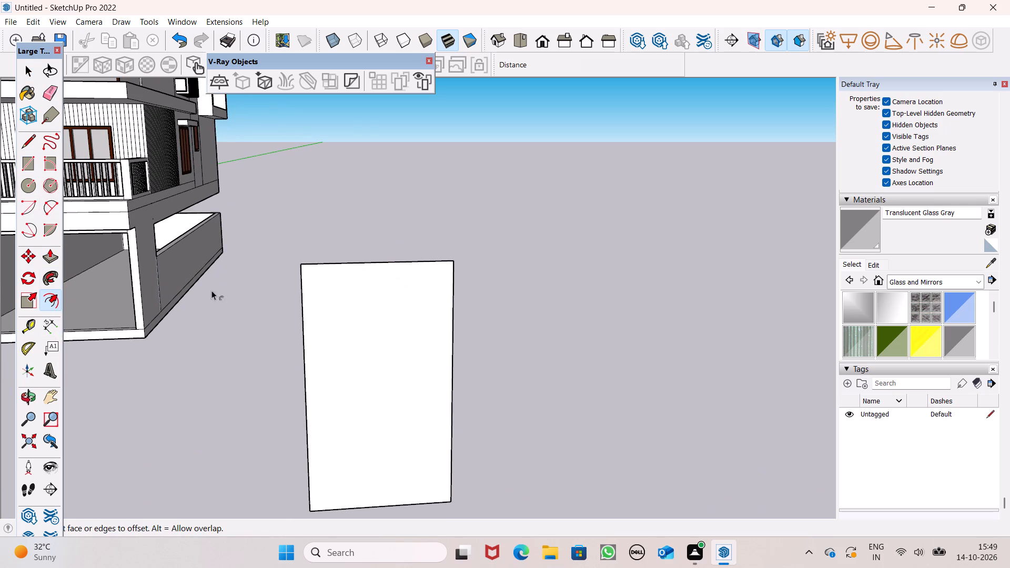
pyautogui.moveTo(329, 267); pyautogui.dragTo(331, 269)
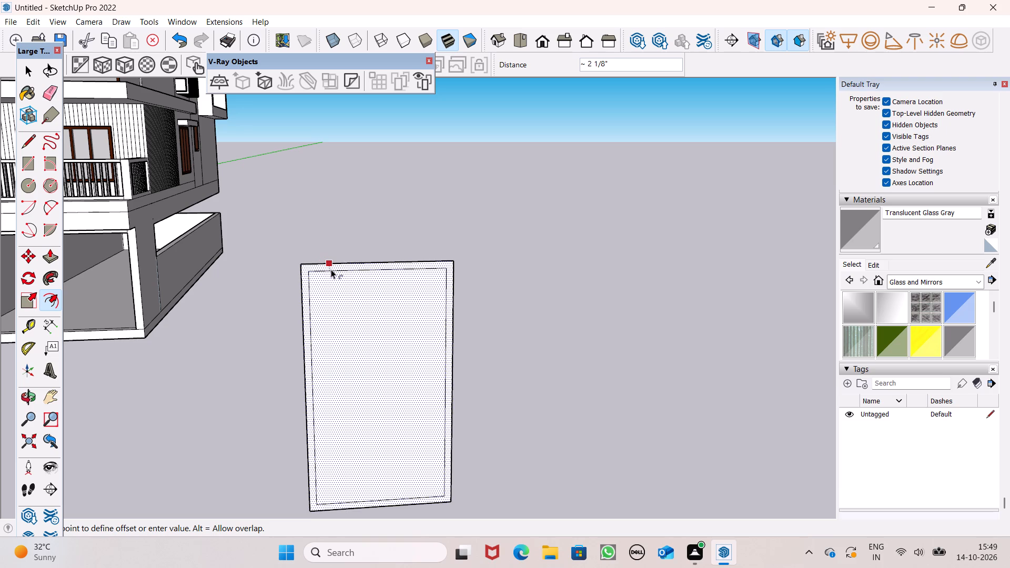
pyautogui.moveTo(331, 269); pyautogui.dragTo(332, 274)
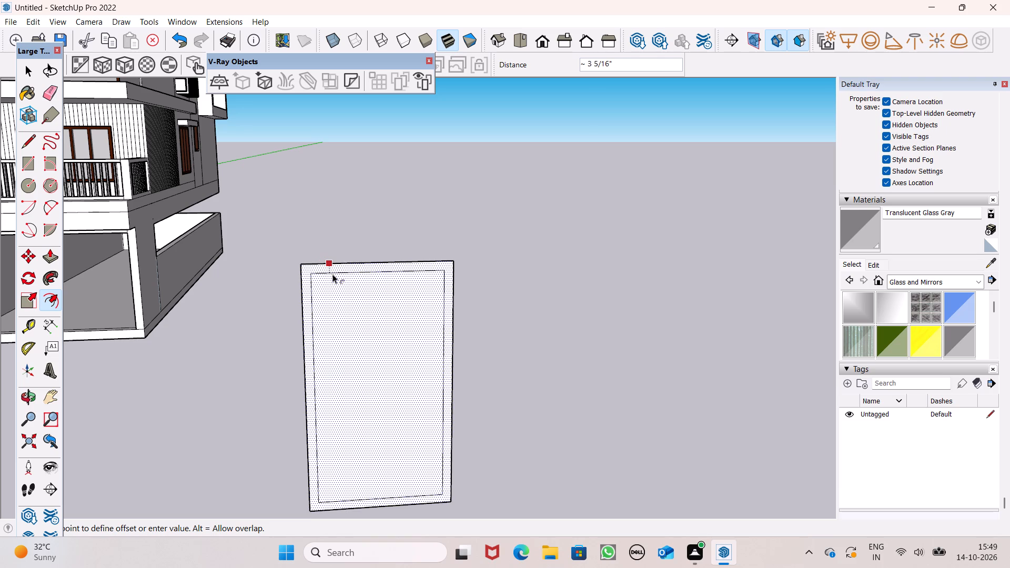
pyautogui.moveTo(332, 274); pyautogui.dragTo(331, 273)
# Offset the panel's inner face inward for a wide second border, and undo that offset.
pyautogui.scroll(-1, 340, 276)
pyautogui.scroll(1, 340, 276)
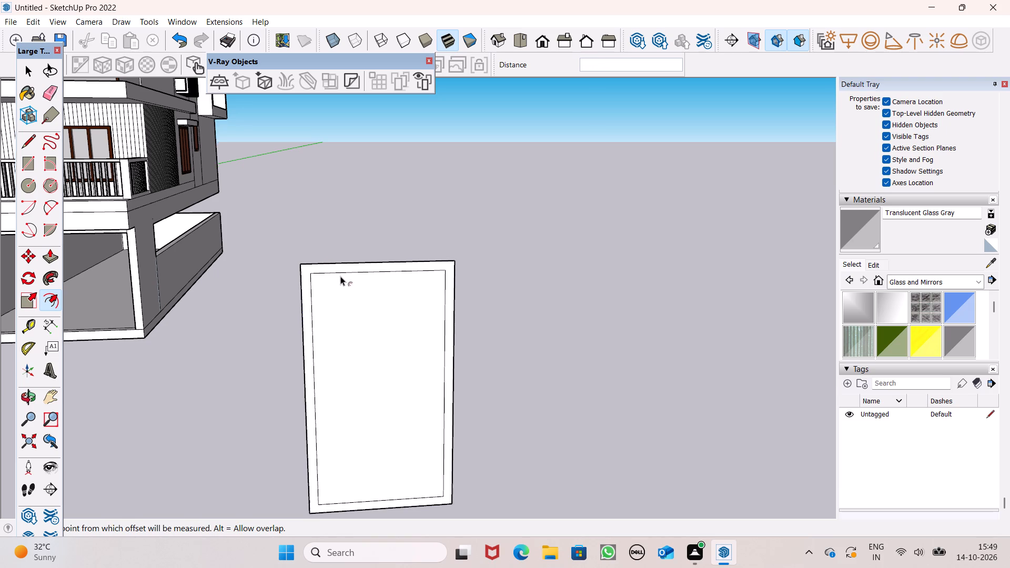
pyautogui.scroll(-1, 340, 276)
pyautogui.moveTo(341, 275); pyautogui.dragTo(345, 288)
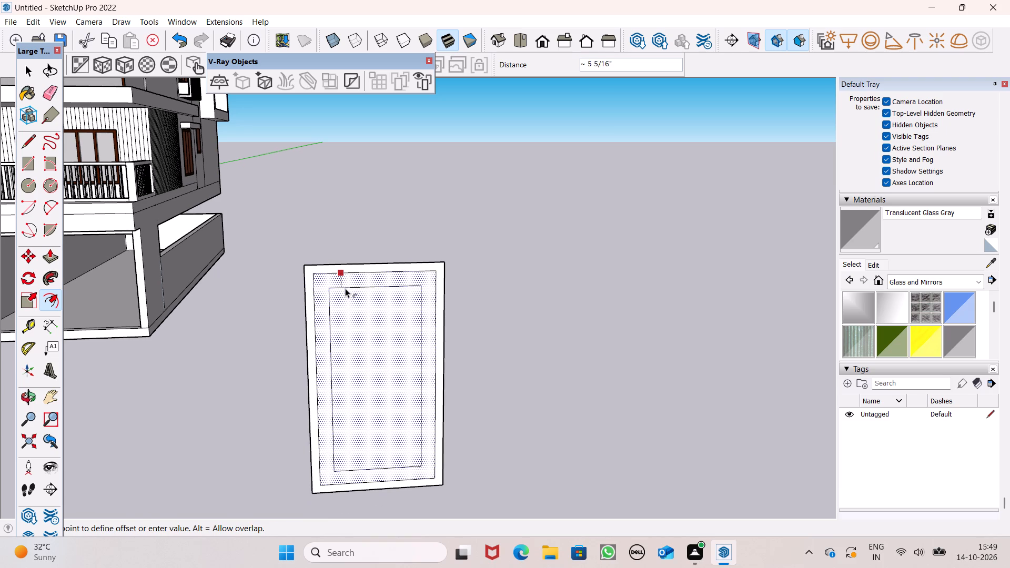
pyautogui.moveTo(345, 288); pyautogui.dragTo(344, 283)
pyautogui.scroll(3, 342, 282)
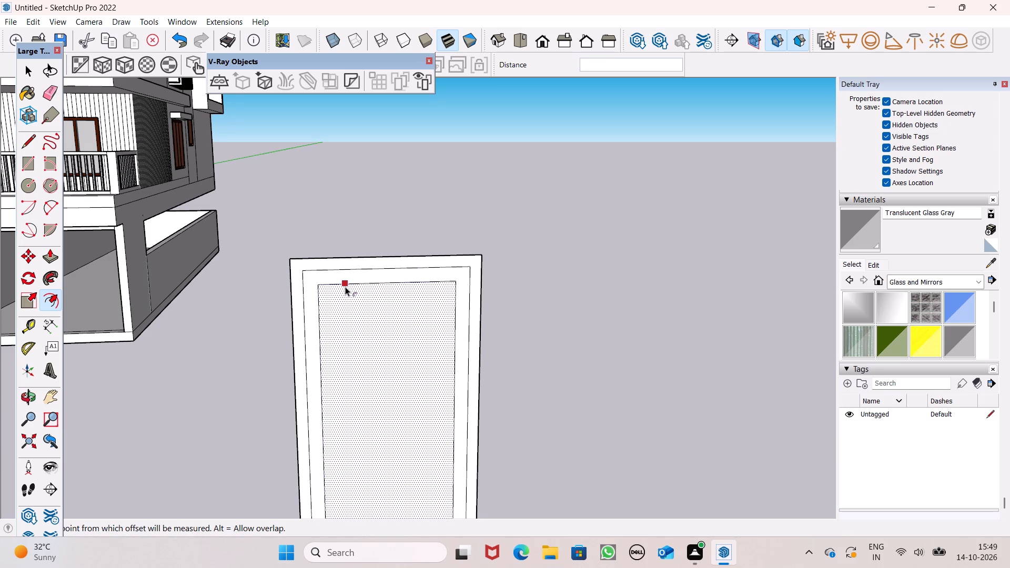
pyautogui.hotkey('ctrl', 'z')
# Offset the panel's inner face inward by about 1 1/2" for a narrow second border.
pyautogui.moveTo(337, 274); pyautogui.dragTo(332, 276)
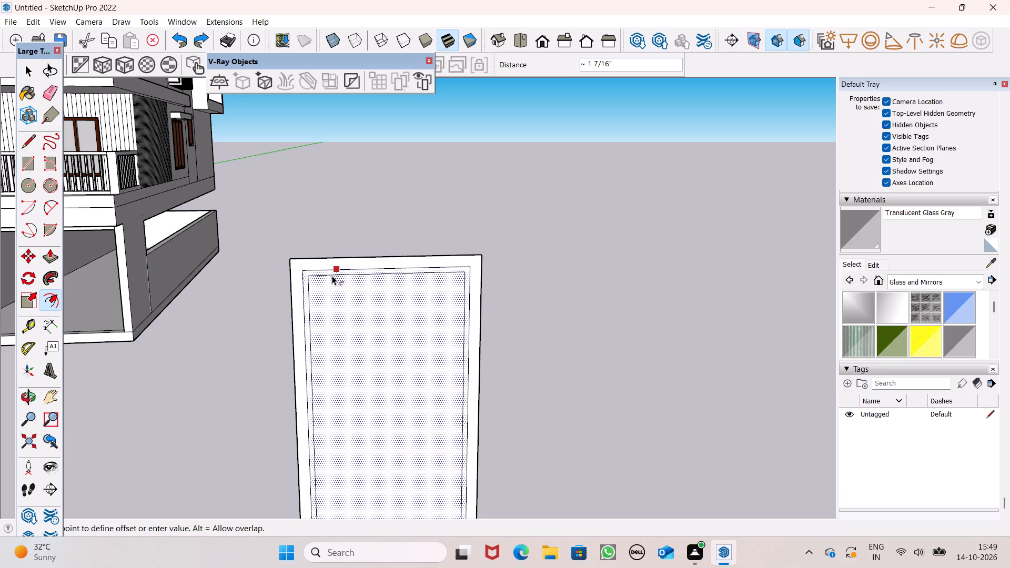
pyautogui.moveTo(332, 276); pyautogui.dragTo(330, 276)
pyautogui.scroll(6, 311, 284)
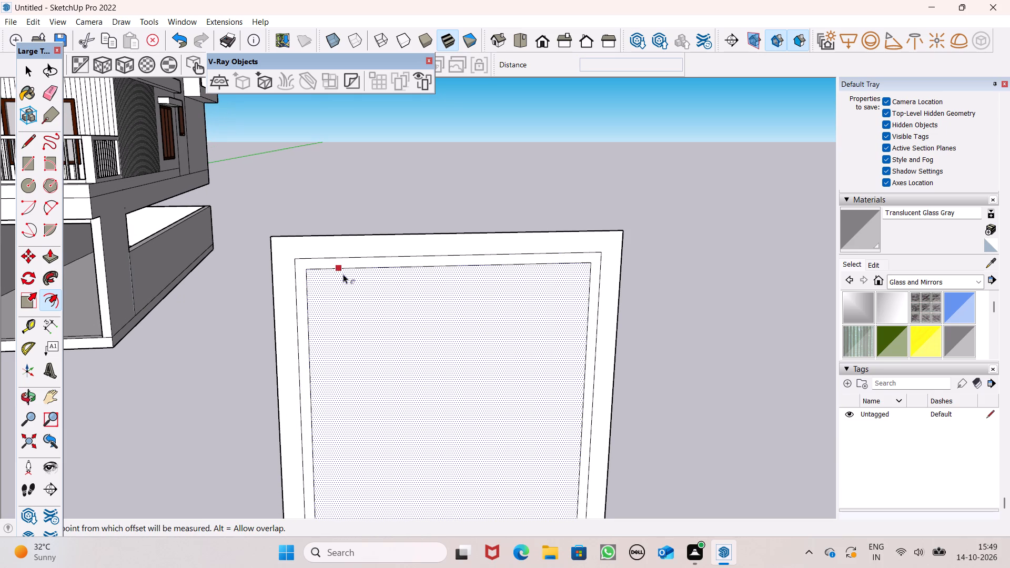
# Offset the panel's innermost face inward by about 4 1/8", and the resulting face by about another 1 1/16".
pyautogui.scroll(-1, 377, 266)
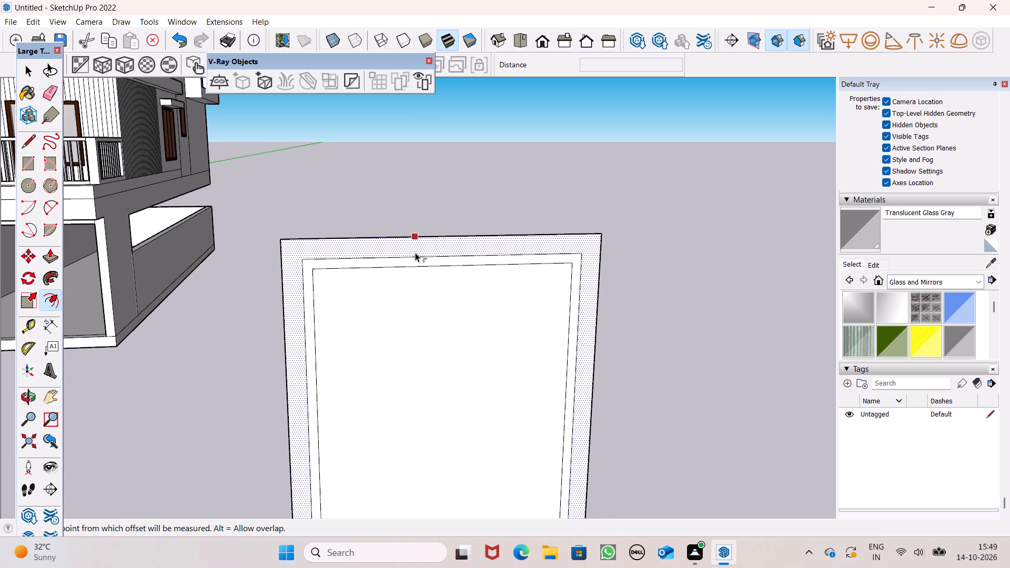
pyautogui.moveTo(412, 273); pyautogui.dragTo(418, 282)
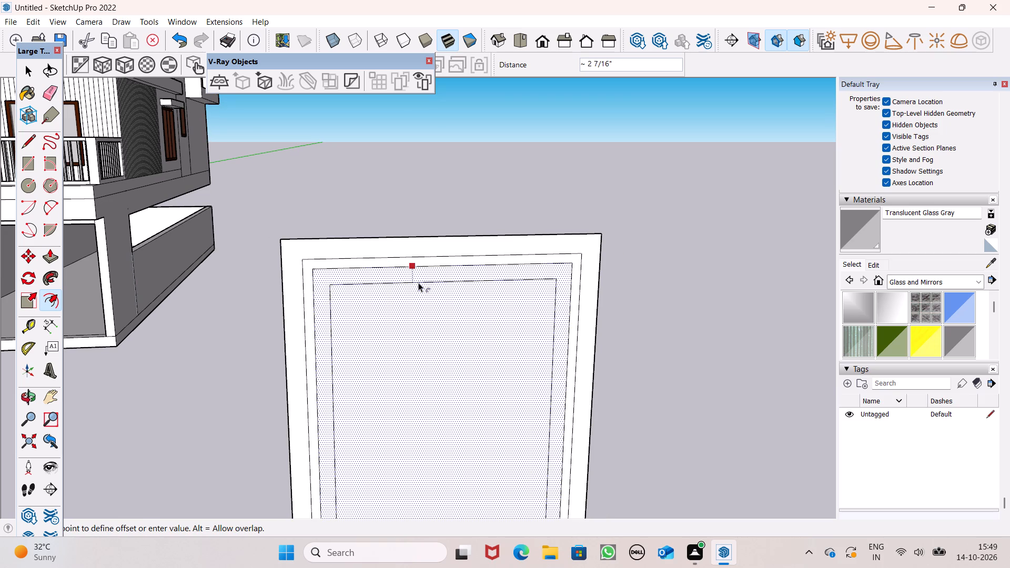
pyautogui.moveTo(418, 282); pyautogui.dragTo(419, 283)
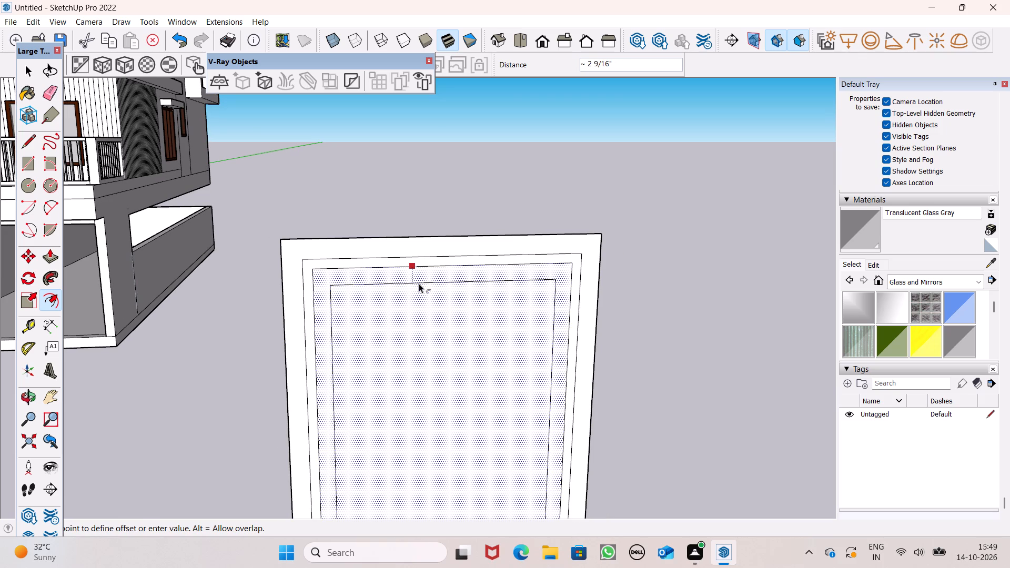
pyautogui.moveTo(419, 283); pyautogui.dragTo(410, 294)
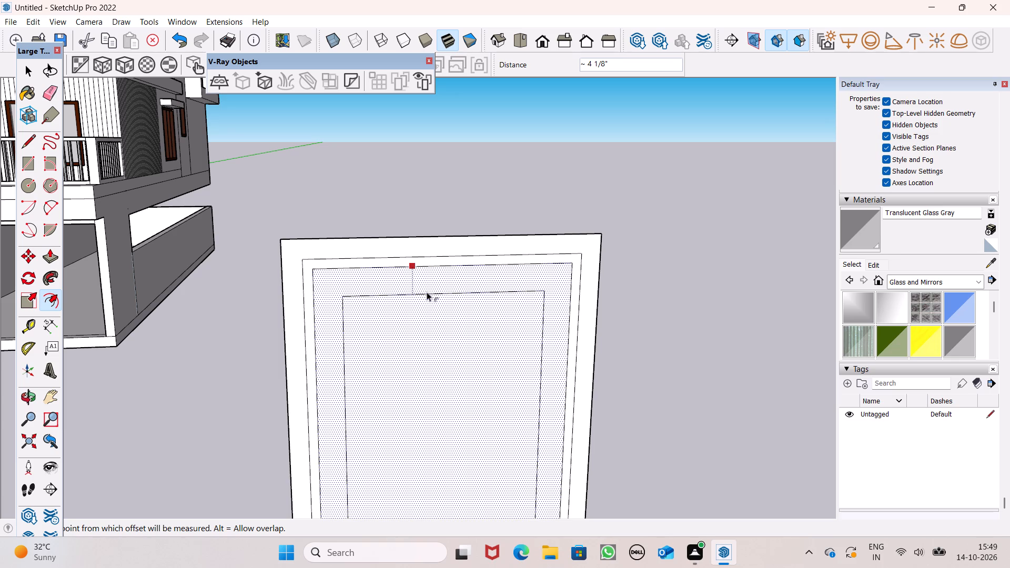
pyautogui.click(432, 296)
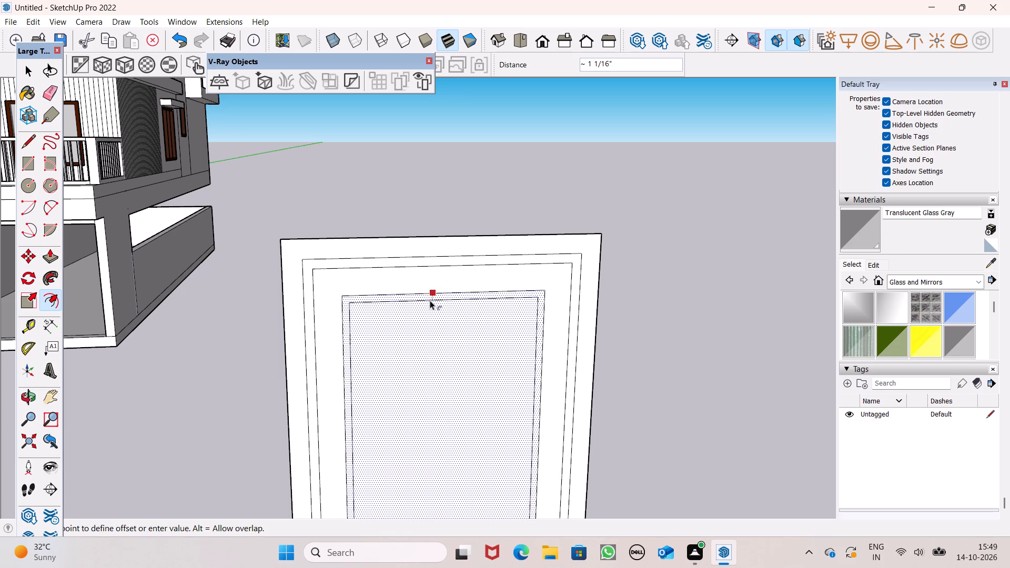
pyautogui.press('space')
# Paint the panel's two narrow border strips on the front with Color A08 from the Colors collection.
pyautogui.scroll(-4, 563, 227)
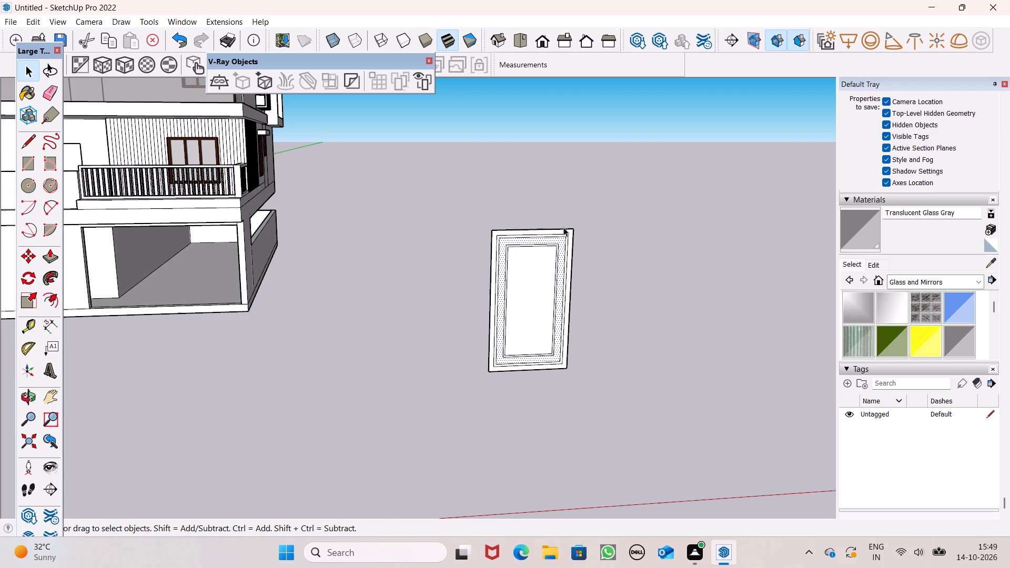
pyautogui.moveTo(591, 307); pyautogui.dragTo(584, 328, button='middle')
pyautogui.scroll(-2, 593, 222)
pyautogui.scroll(4, 692, 299)
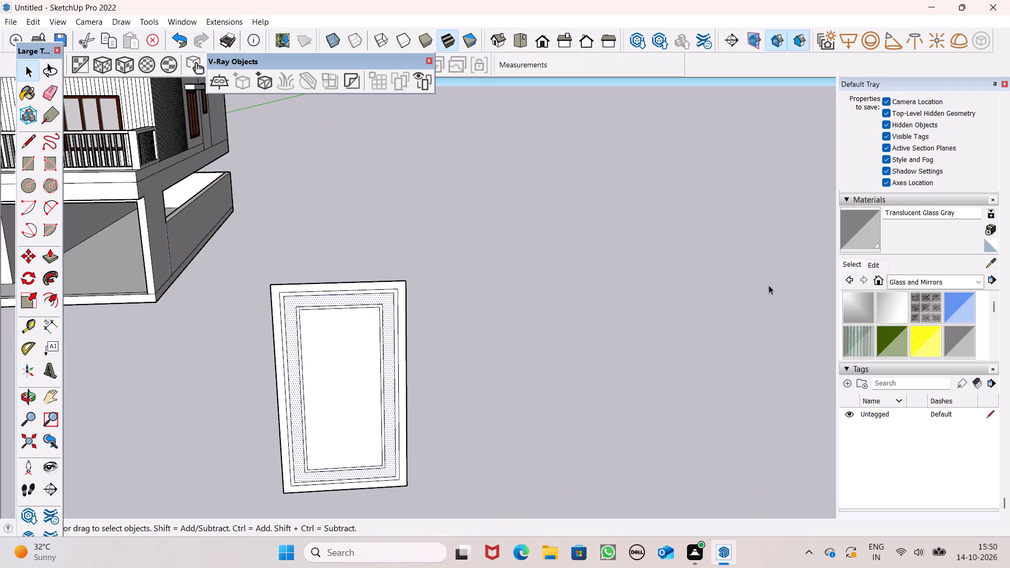
pyautogui.click(934, 283)
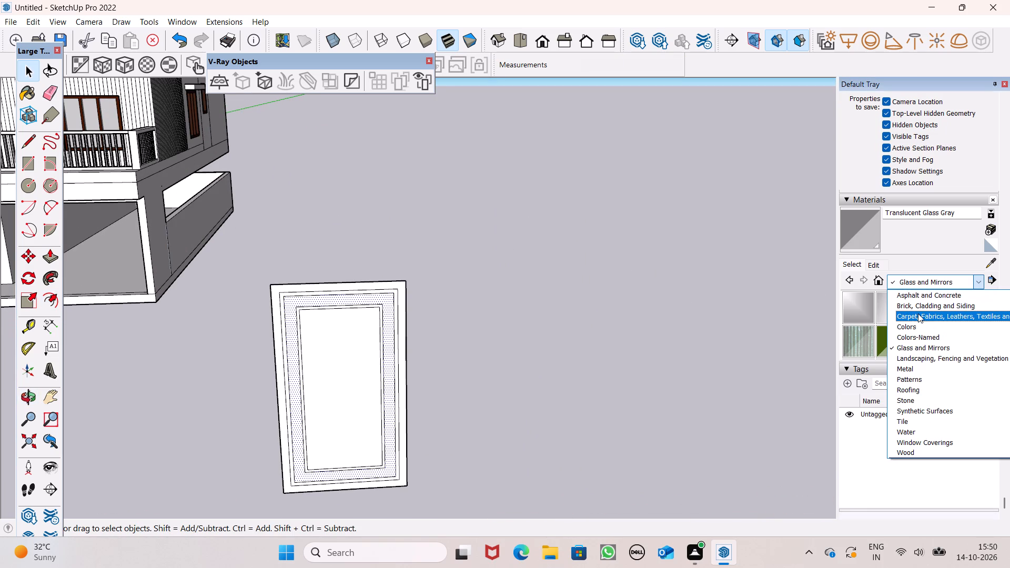
pyautogui.click(923, 328)
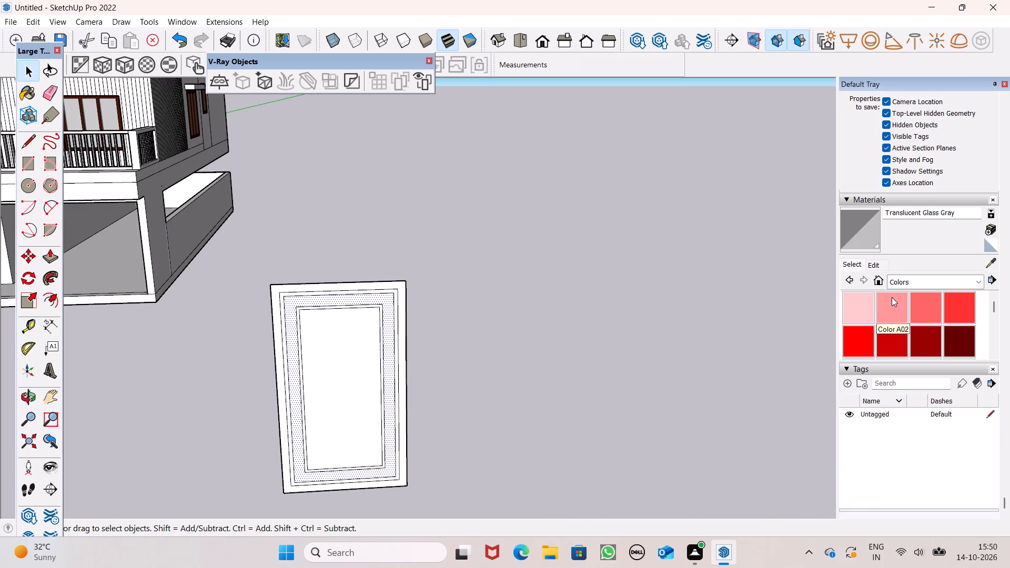
pyautogui.click(952, 341)
pyautogui.scroll(5, 403, 362)
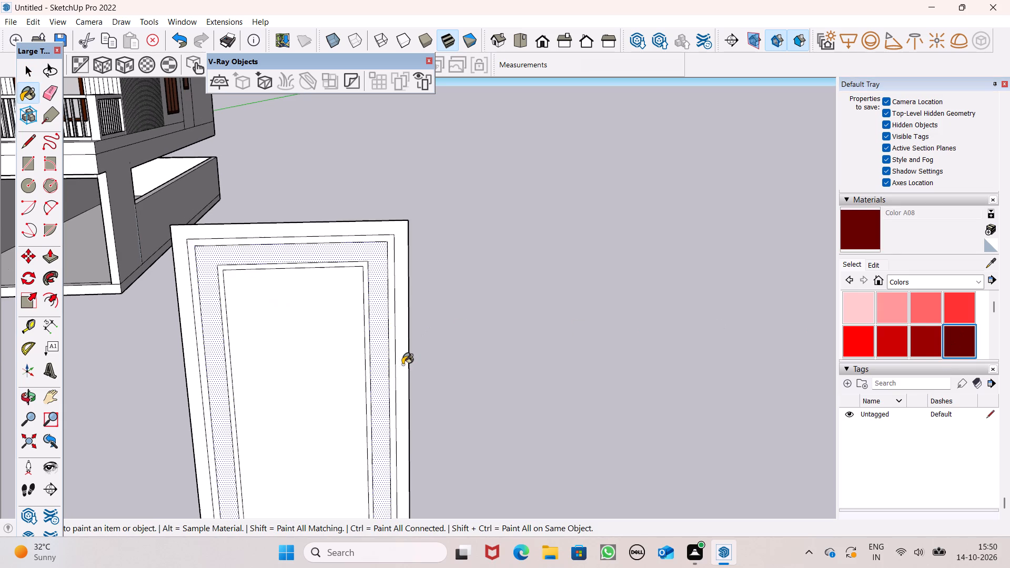
pyautogui.scroll(5, 389, 389)
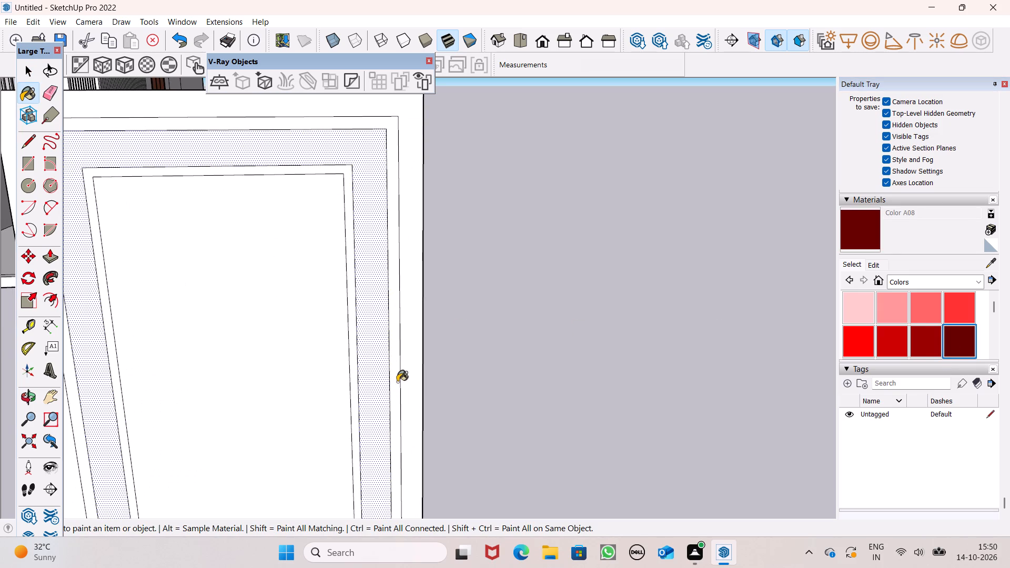
pyautogui.click(397, 382)
pyautogui.scroll(3, 353, 408)
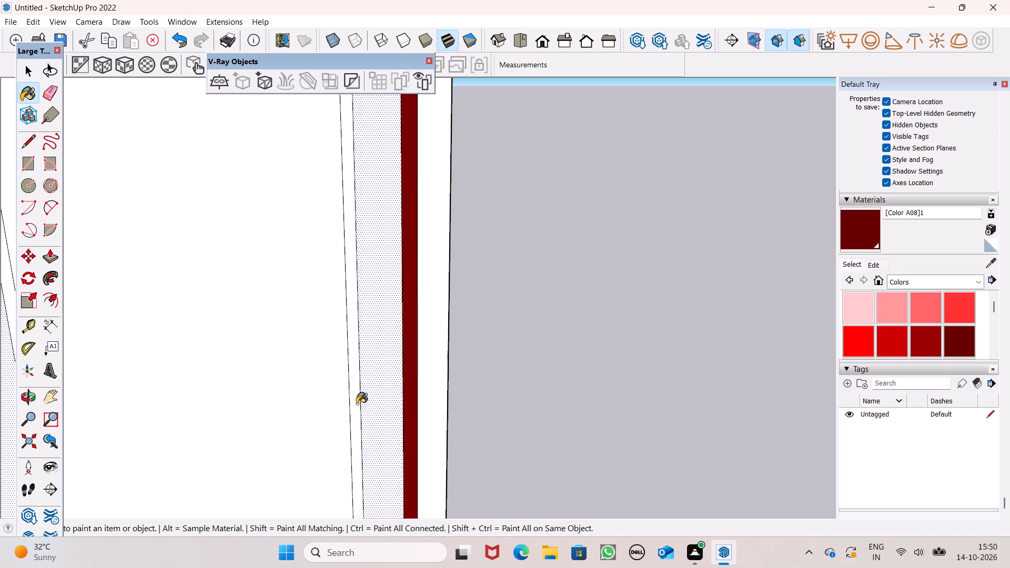
pyautogui.click(354, 403)
# Adjust the dark red border material's colour to red 91 and green 11.
pyautogui.scroll(-3, 658, 344)
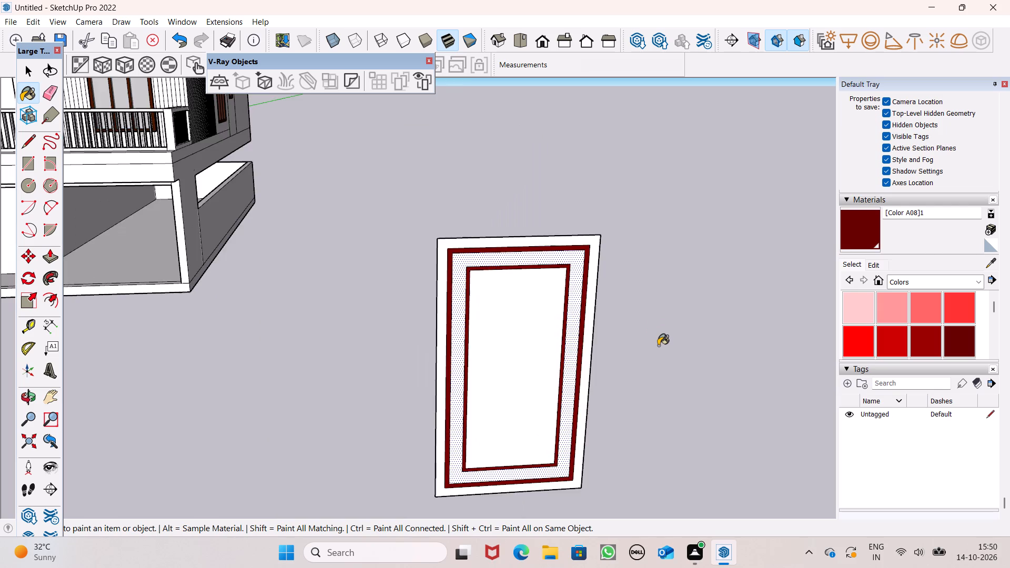
pyautogui.scroll(-4, 658, 337)
pyautogui.moveTo(664, 407); pyautogui.dragTo(676, 391, button='middle')
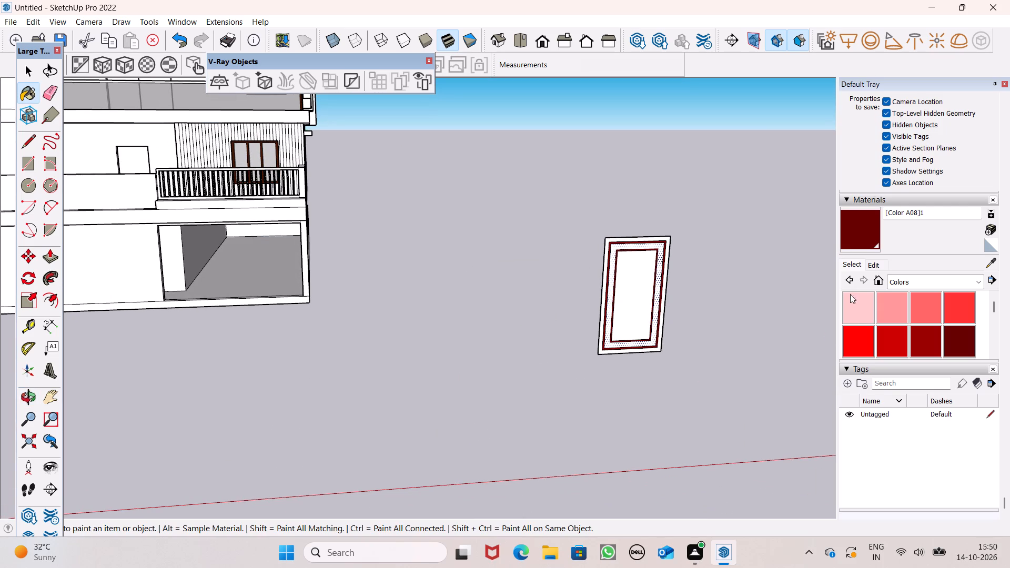
pyautogui.click(871, 265)
pyautogui.scroll(1, 890, 320)
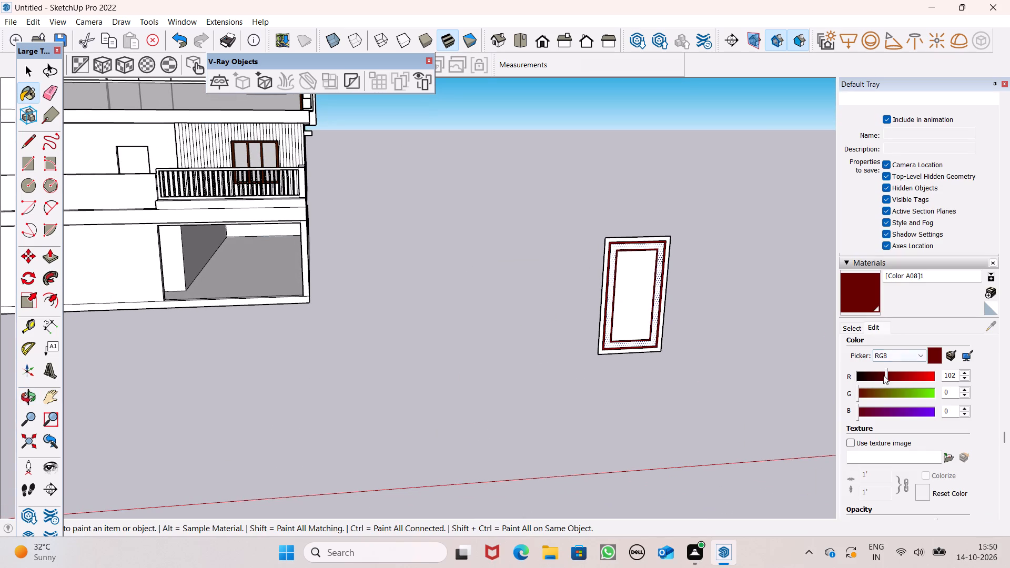
pyautogui.click(887, 380)
pyautogui.scroll(3, 765, 323)
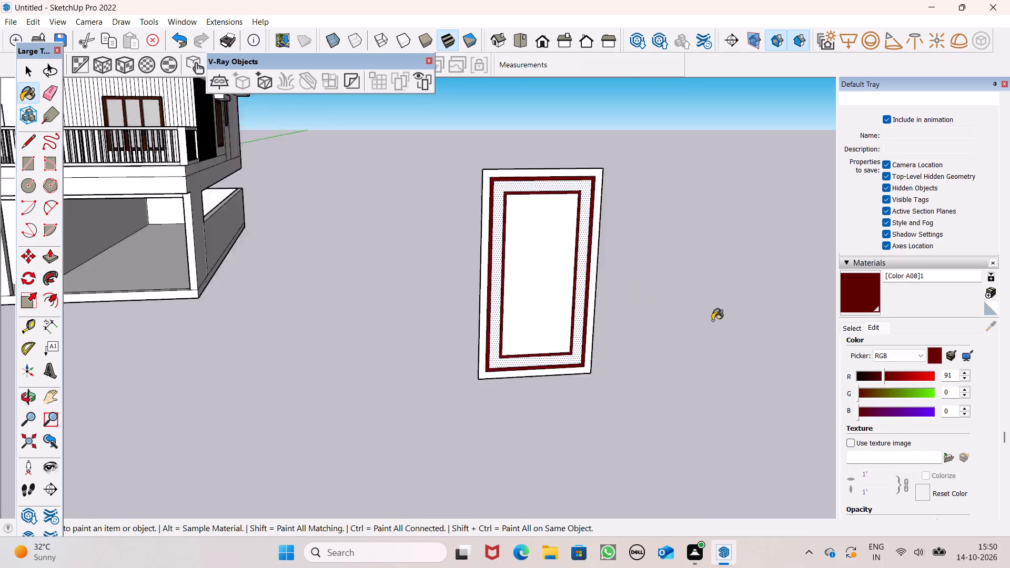
pyautogui.scroll(4, 712, 320)
pyautogui.scroll(-3, 623, 301)
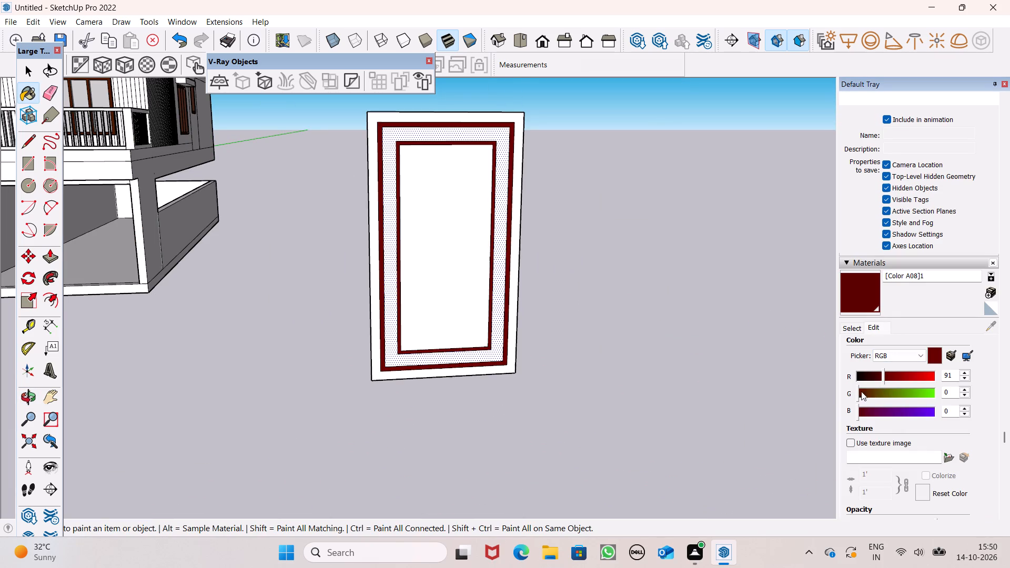
pyautogui.click(857, 392)
# Paint the two narrow border strips on the panel's back side with the adjusted dark red material.
pyautogui.scroll(-6, 655, 321)
pyautogui.moveTo(631, 346); pyautogui.dragTo(452, 368, button='middle')
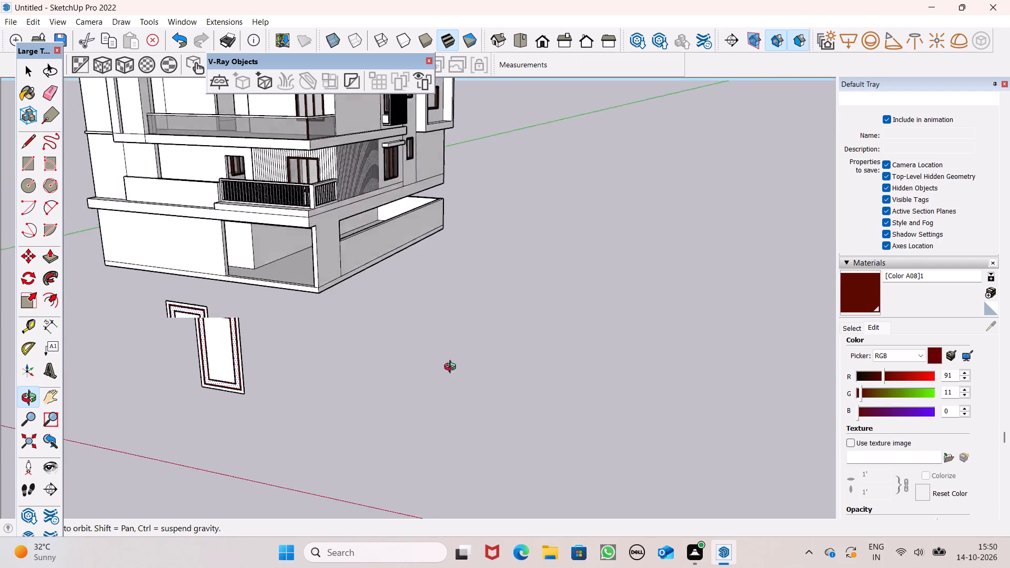
pyautogui.moveTo(452, 368); pyautogui.dragTo(365, 371, button='middle')
pyautogui.scroll(-2, 678, 287)
pyautogui.scroll(-1, 173, 296)
pyautogui.scroll(10, 173, 296)
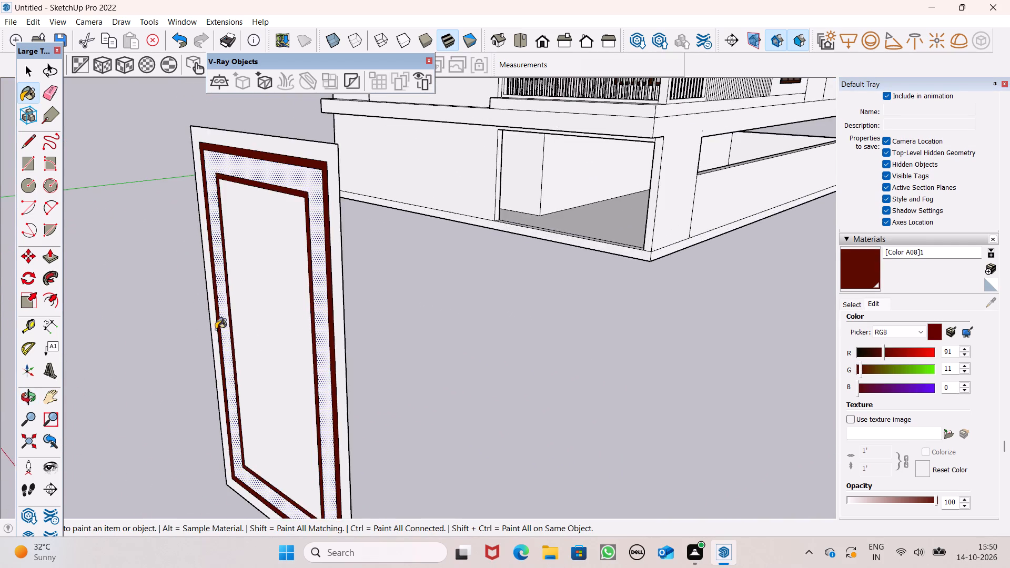
pyautogui.scroll(2, 216, 329)
pyautogui.moveTo(213, 347); pyautogui.dragTo(0, 313, button='middle')
pyautogui.moveTo(270, 318); pyautogui.dragTo(111, 317, button='middle')
pyautogui.scroll(1, 203, 289)
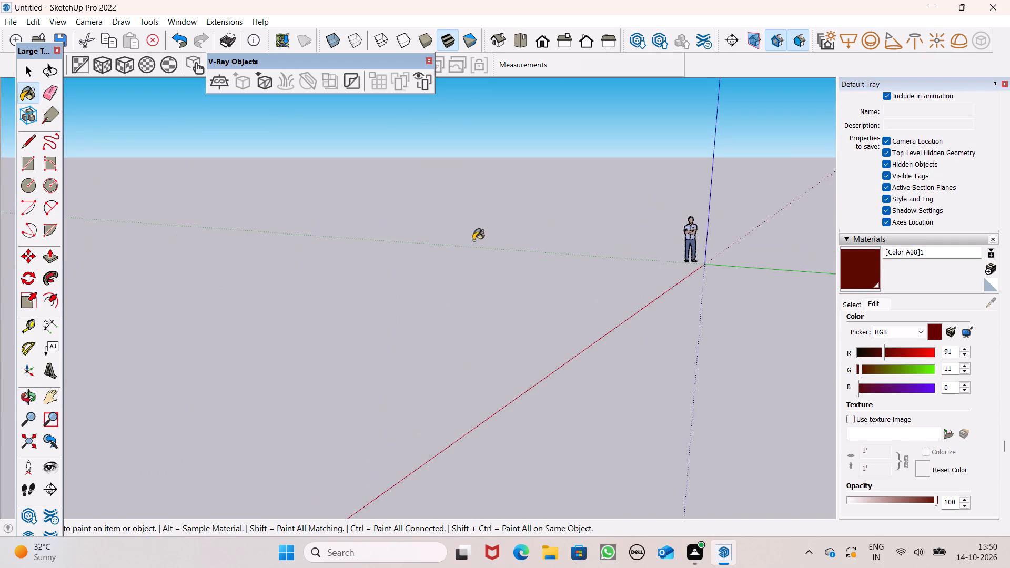
pyautogui.scroll(-6, 492, 245)
pyautogui.scroll(5, 329, 280)
pyautogui.scroll(-1, 280, 274)
pyautogui.scroll(1, 280, 269)
pyautogui.scroll(5, 378, 292)
pyautogui.moveTo(394, 308); pyautogui.dragTo(357, 317, button='middle')
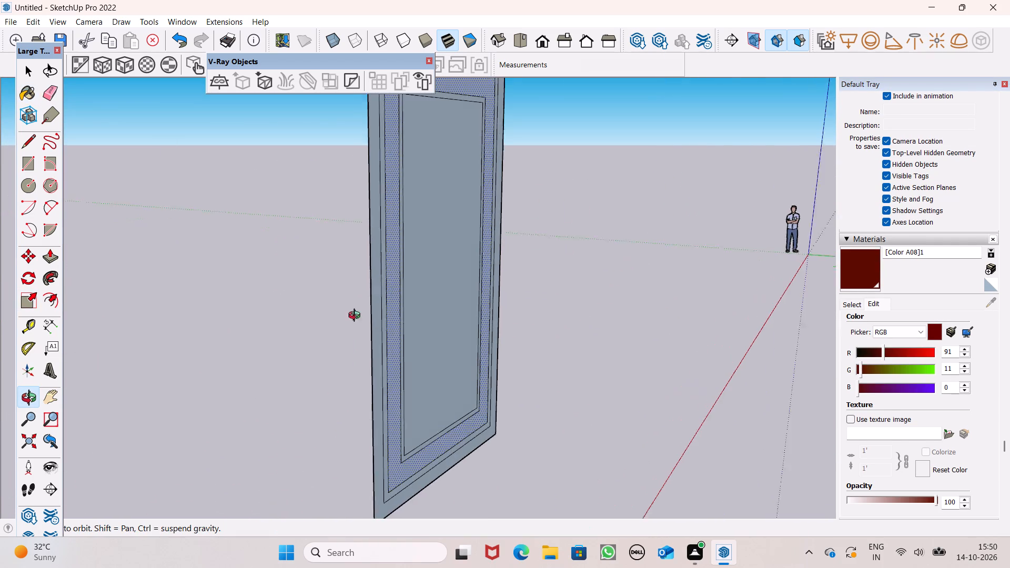
pyautogui.moveTo(357, 317); pyautogui.dragTo(213, 317, button='middle')
pyautogui.scroll(6, 281, 281)
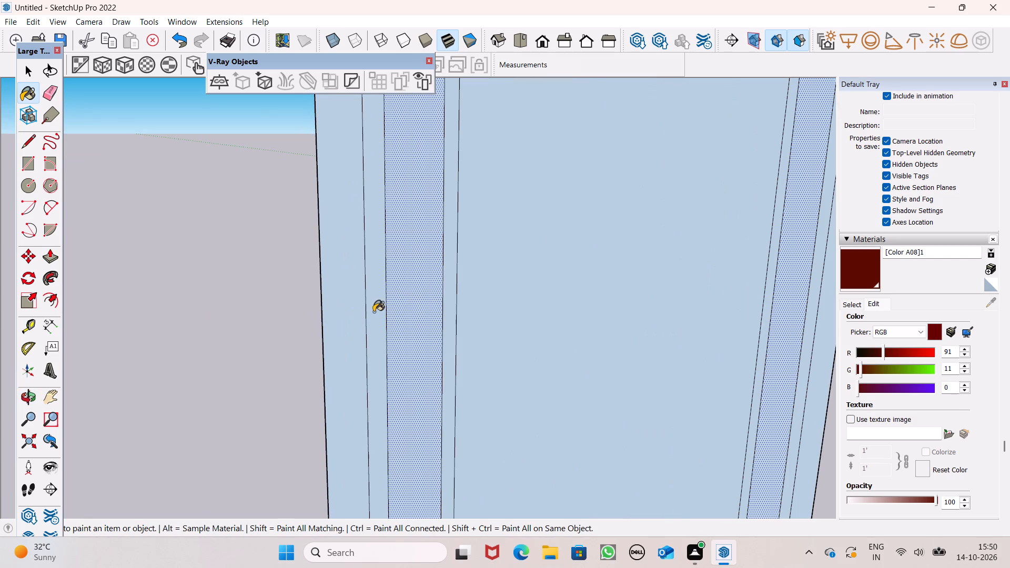
pyautogui.click(373, 312)
pyautogui.click(450, 300)
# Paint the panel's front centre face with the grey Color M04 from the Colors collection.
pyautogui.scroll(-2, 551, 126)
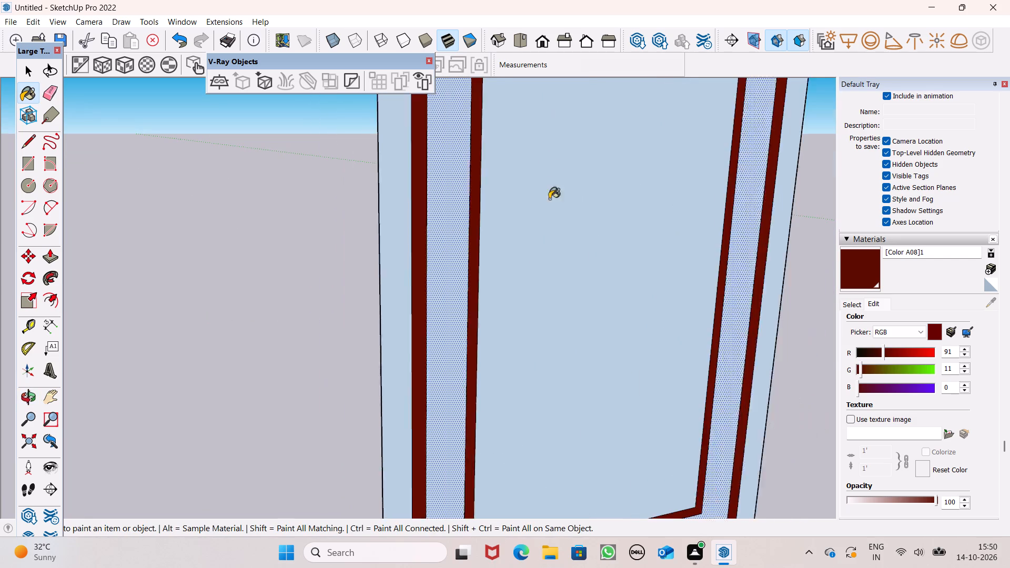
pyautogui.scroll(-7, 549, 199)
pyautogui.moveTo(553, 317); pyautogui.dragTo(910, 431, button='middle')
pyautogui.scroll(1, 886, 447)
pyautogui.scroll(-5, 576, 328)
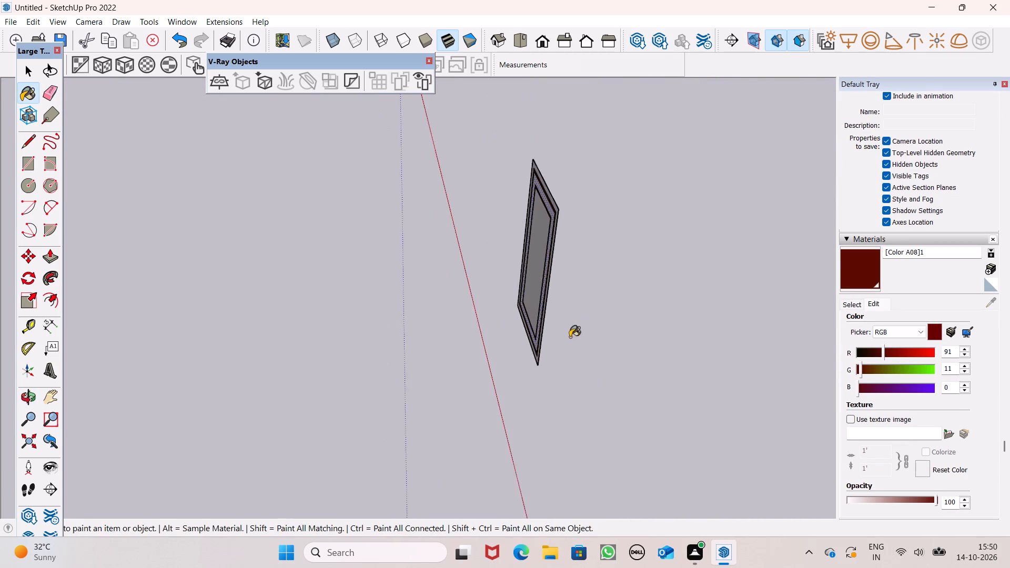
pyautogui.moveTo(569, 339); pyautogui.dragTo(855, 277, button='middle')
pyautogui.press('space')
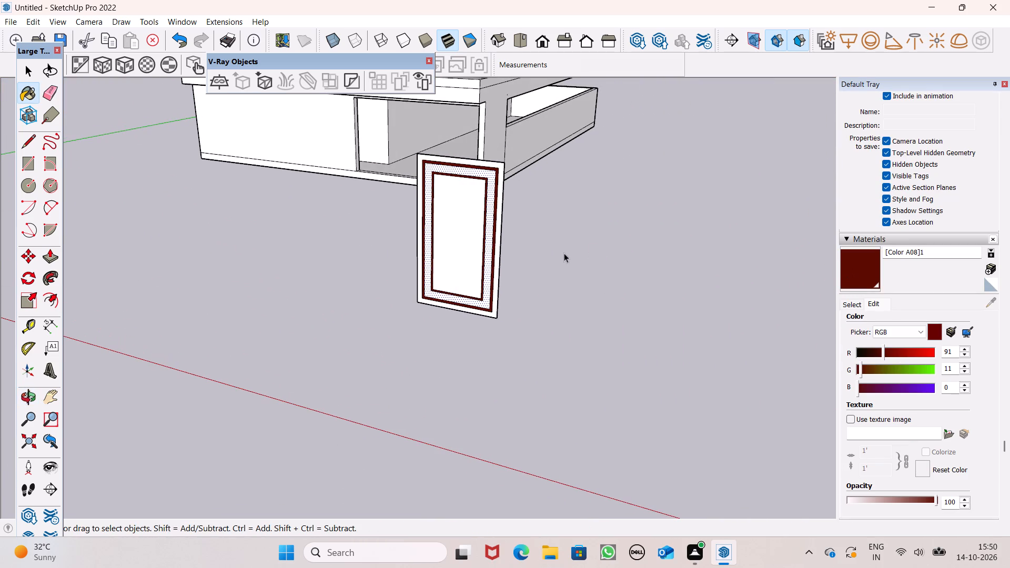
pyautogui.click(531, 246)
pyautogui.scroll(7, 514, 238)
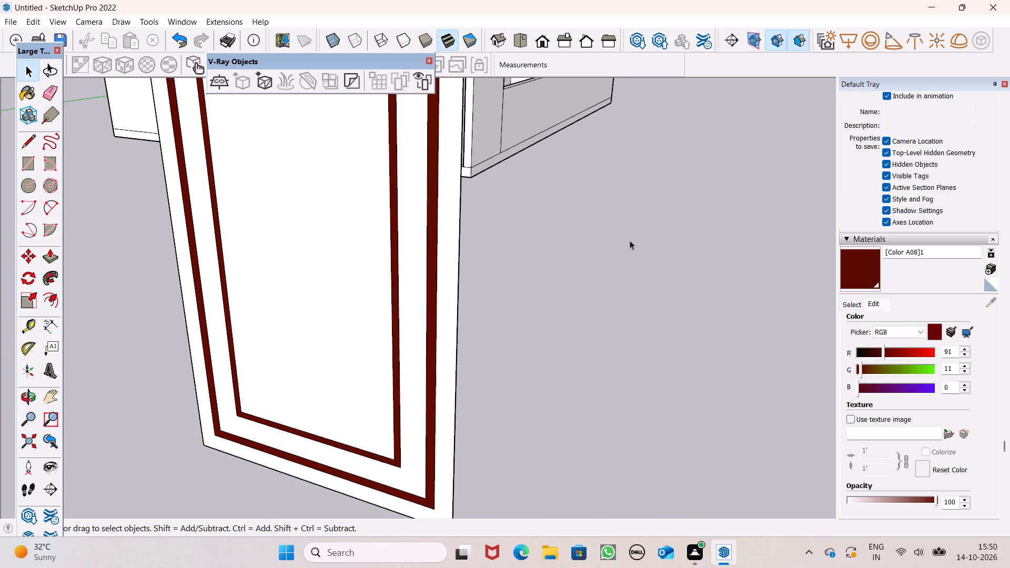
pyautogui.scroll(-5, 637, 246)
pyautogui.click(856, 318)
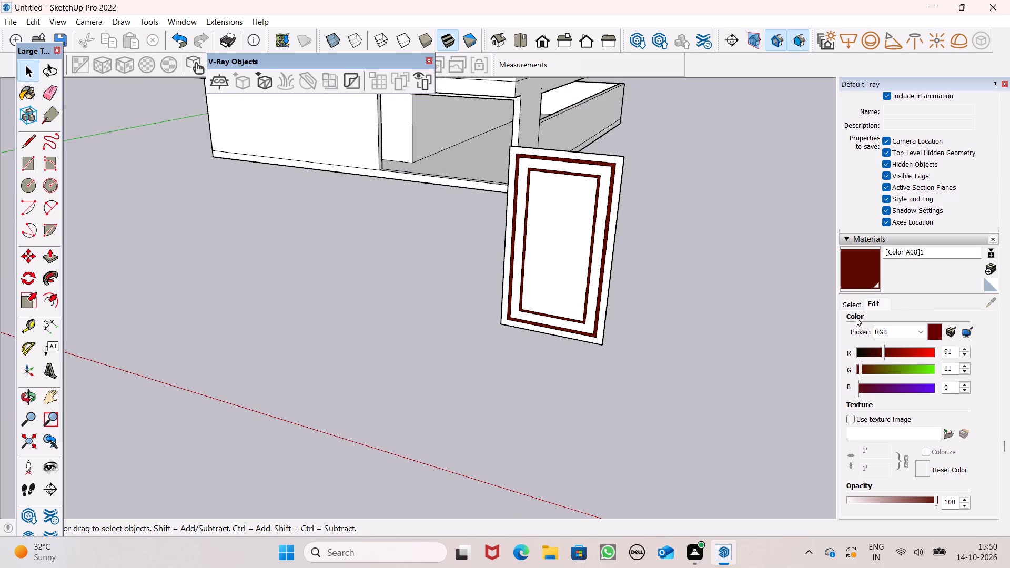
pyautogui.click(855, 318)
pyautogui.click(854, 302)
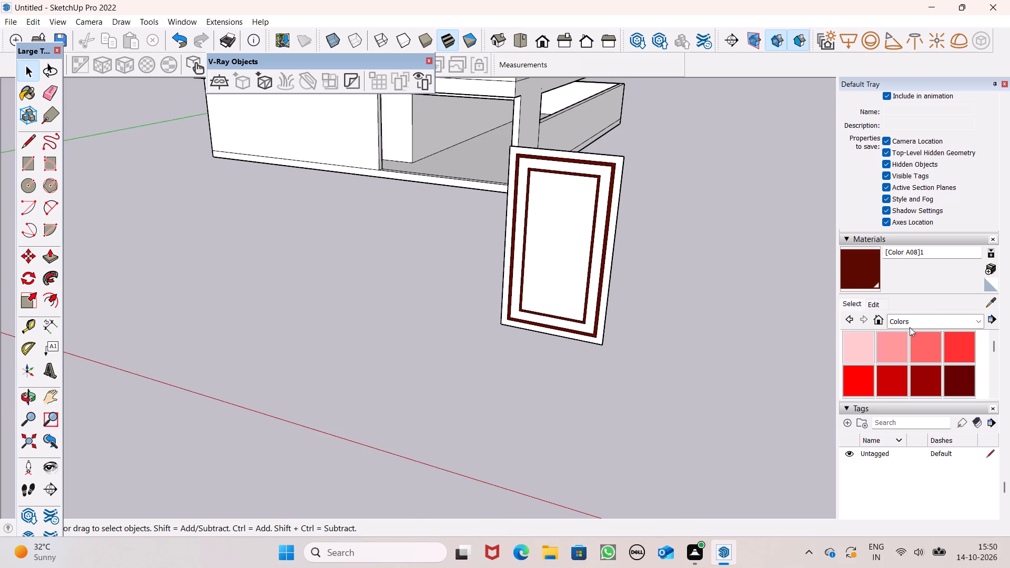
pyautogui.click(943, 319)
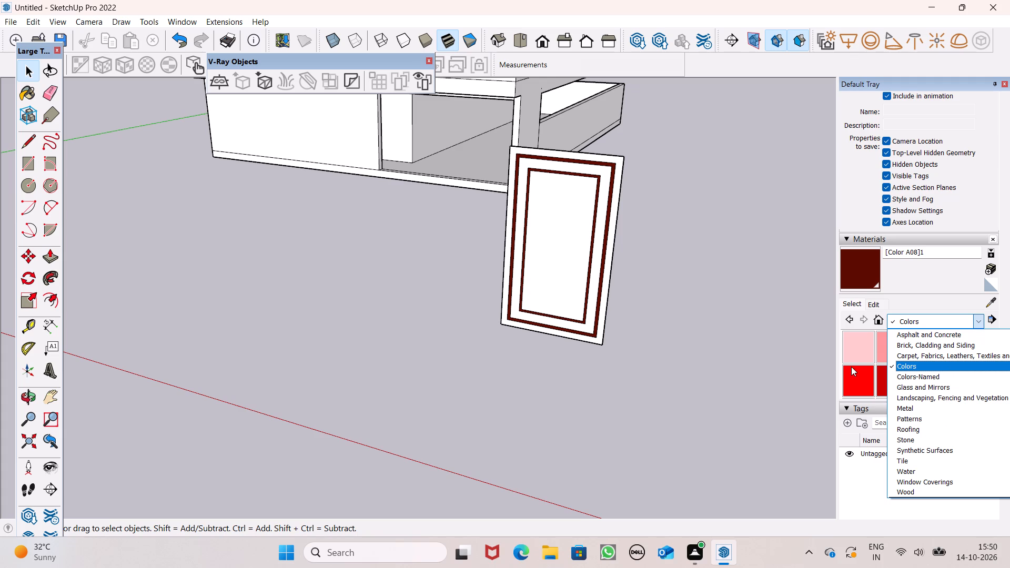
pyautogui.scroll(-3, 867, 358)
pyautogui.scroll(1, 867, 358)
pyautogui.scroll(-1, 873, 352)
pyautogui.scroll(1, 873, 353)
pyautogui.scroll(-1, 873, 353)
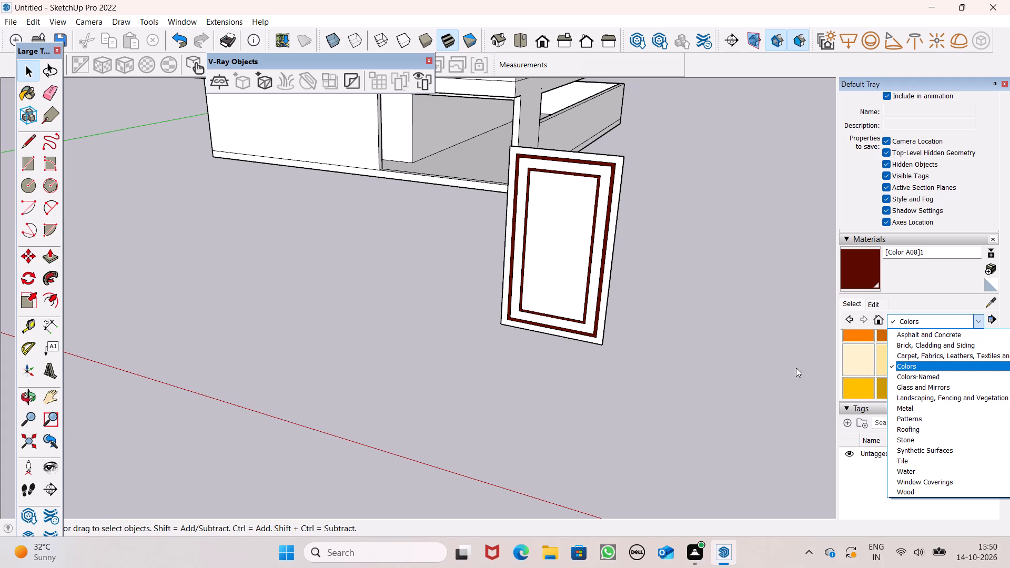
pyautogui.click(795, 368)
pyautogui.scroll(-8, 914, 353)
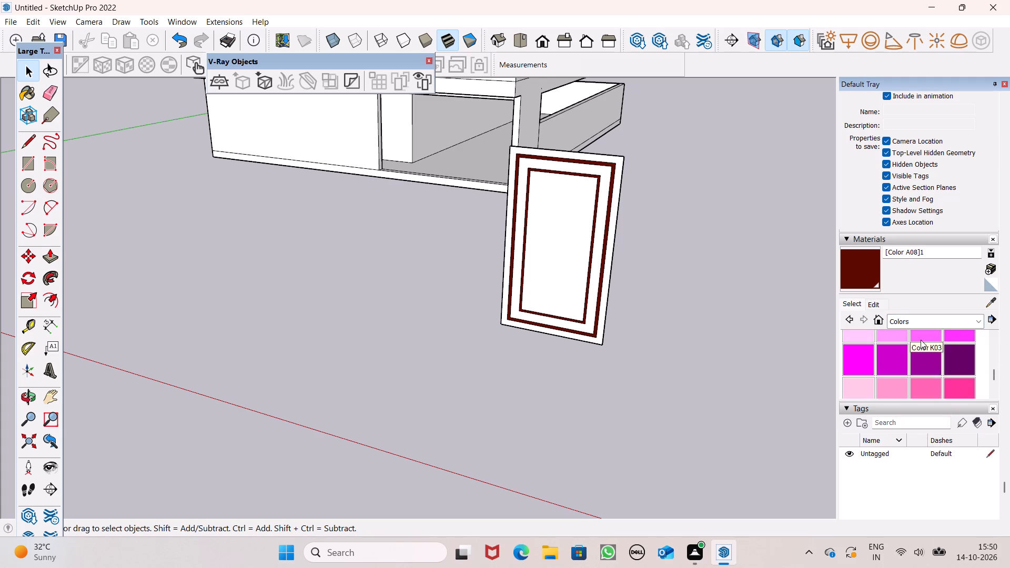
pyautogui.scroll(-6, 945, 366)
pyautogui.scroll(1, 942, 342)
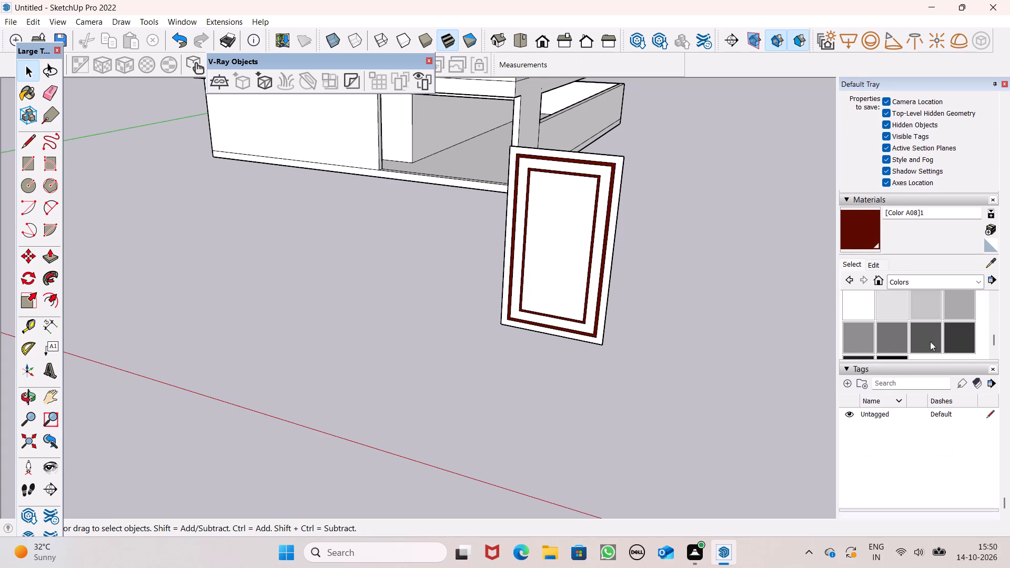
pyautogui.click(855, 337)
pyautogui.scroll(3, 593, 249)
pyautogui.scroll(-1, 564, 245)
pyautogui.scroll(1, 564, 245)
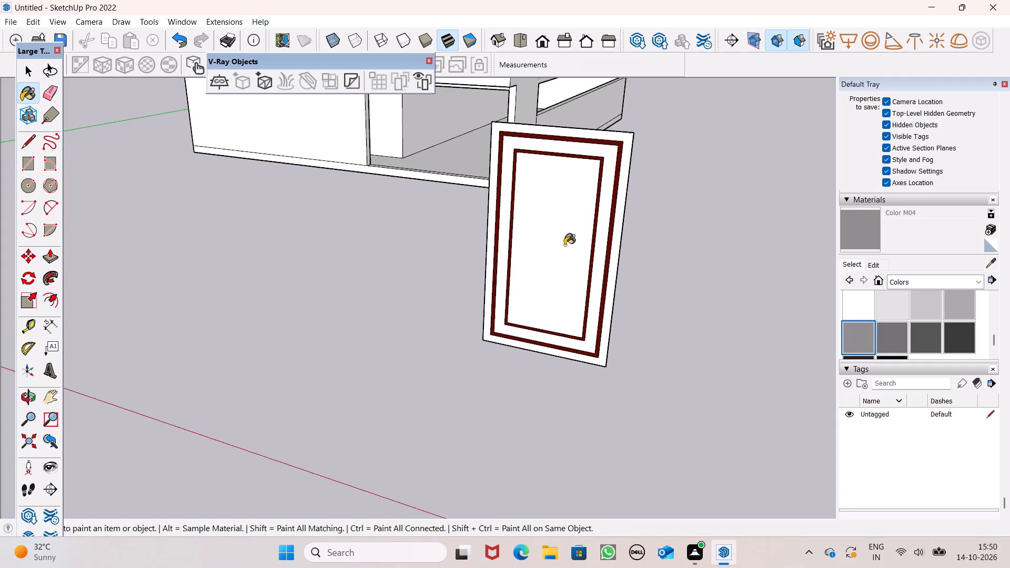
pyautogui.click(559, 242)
# Paint the panel's front centre face, wide border and outer border with the lighter grey Color M03.
pyautogui.scroll(3, 587, 238)
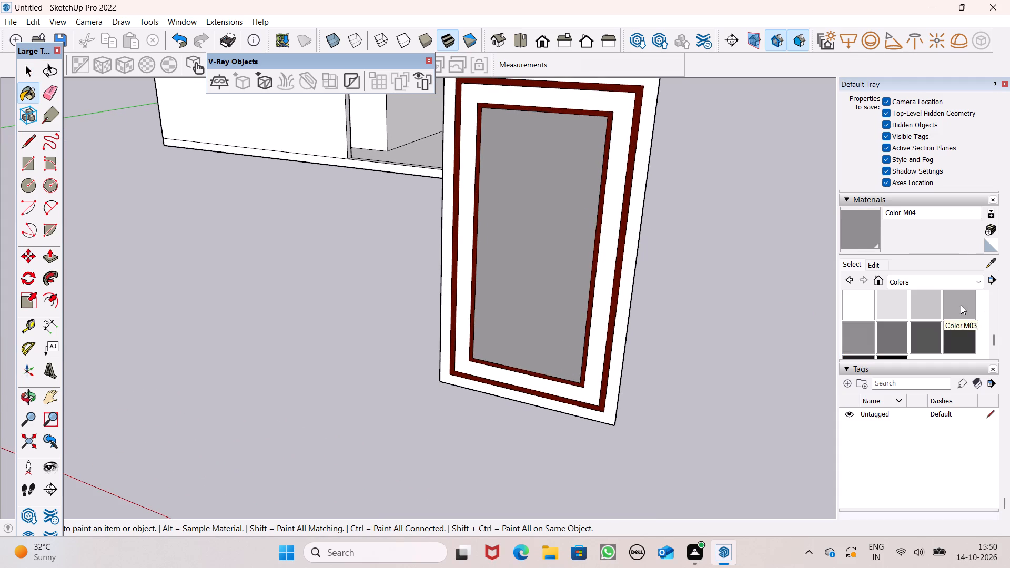
pyautogui.click(956, 305)
pyautogui.scroll(-1, 616, 239)
pyautogui.scroll(2, 616, 239)
pyautogui.click(577, 231)
pyautogui.scroll(1, 617, 230)
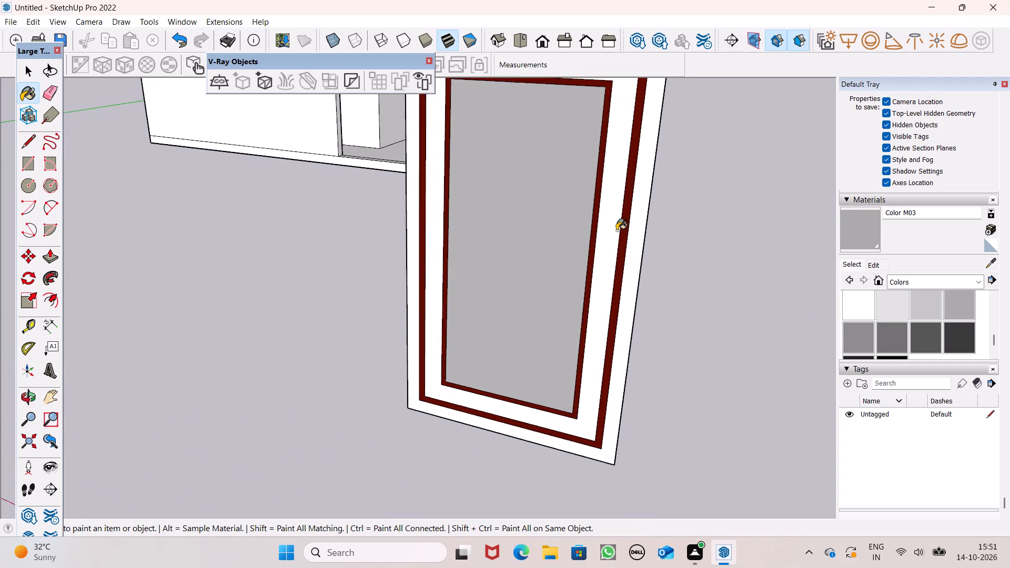
pyautogui.scroll(1, 617, 230)
pyautogui.click(611, 228)
pyautogui.click(648, 218)
# Paint the outer border, wide border and centre face on the panel's back side with Color M03.
pyautogui.scroll(-1, 674, 219)
pyautogui.moveTo(741, 266); pyautogui.dragTo(661, 297, button='middle')
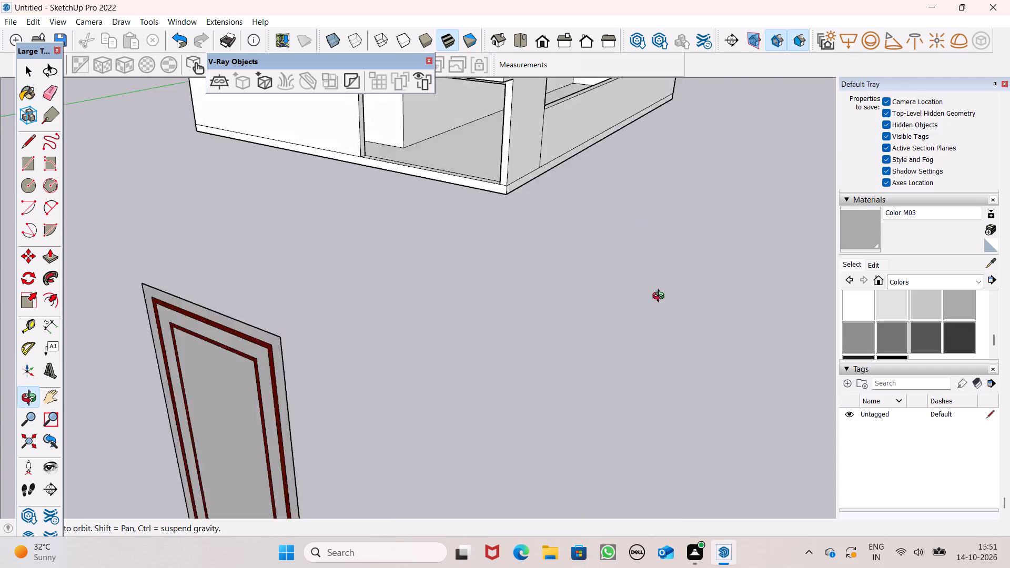
pyautogui.moveTo(661, 297); pyautogui.dragTo(549, 290, button='middle')
pyautogui.scroll(1, 600, 270)
pyautogui.scroll(-3, 716, 244)
pyautogui.scroll(-10, 656, 195)
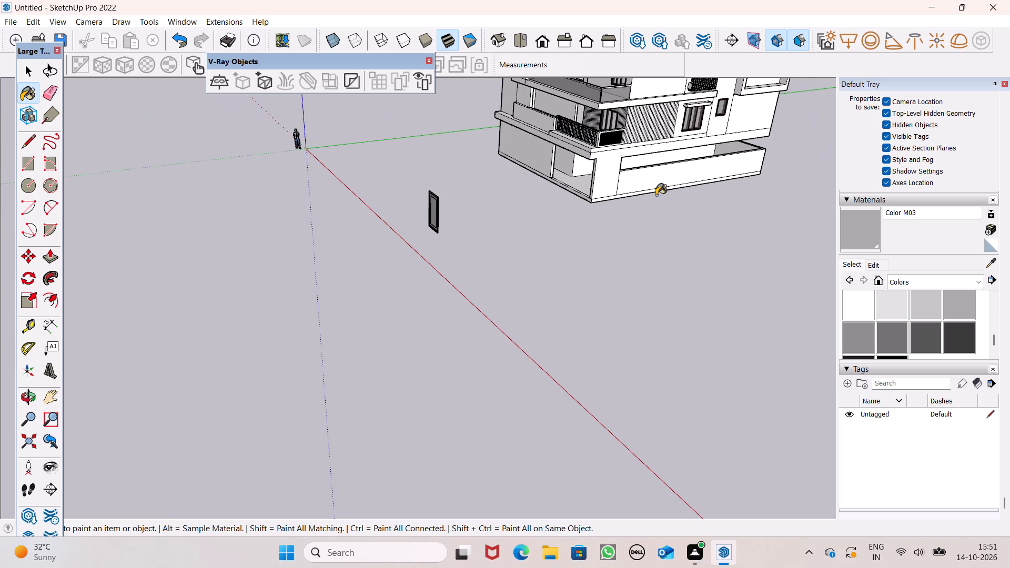
pyautogui.scroll(8, 483, 211)
pyautogui.scroll(4, 424, 209)
pyautogui.scroll(1, 476, 218)
pyautogui.moveTo(476, 219); pyautogui.dragTo(290, 261, button='middle')
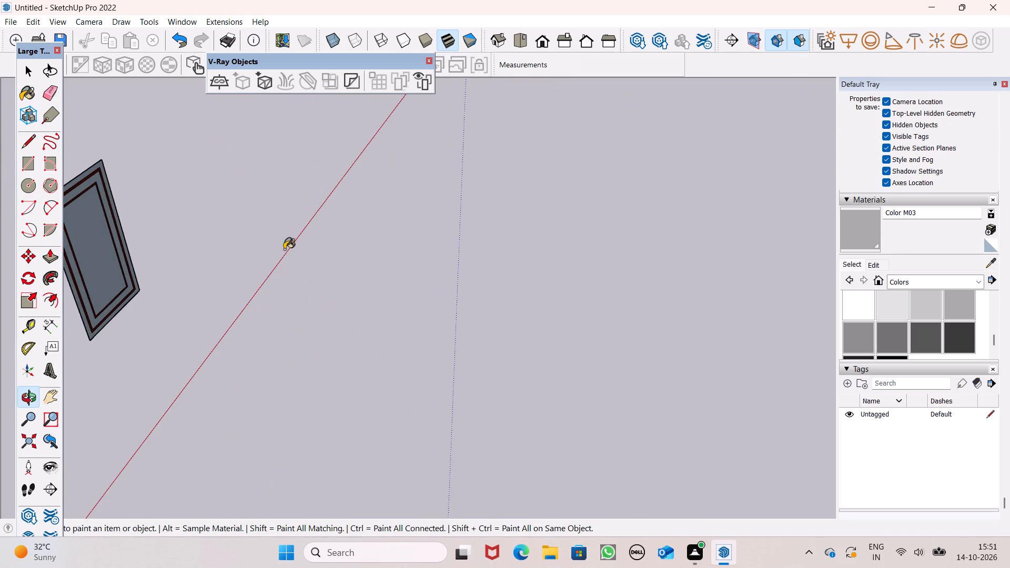
pyautogui.scroll(1, 101, 219)
pyautogui.scroll(-1, 101, 217)
pyautogui.scroll(1, 99, 216)
pyautogui.scroll(-1, 98, 215)
pyautogui.scroll(3, 94, 212)
pyautogui.scroll(4, 80, 160)
pyautogui.scroll(-1, 82, 159)
pyautogui.scroll(5, 82, 159)
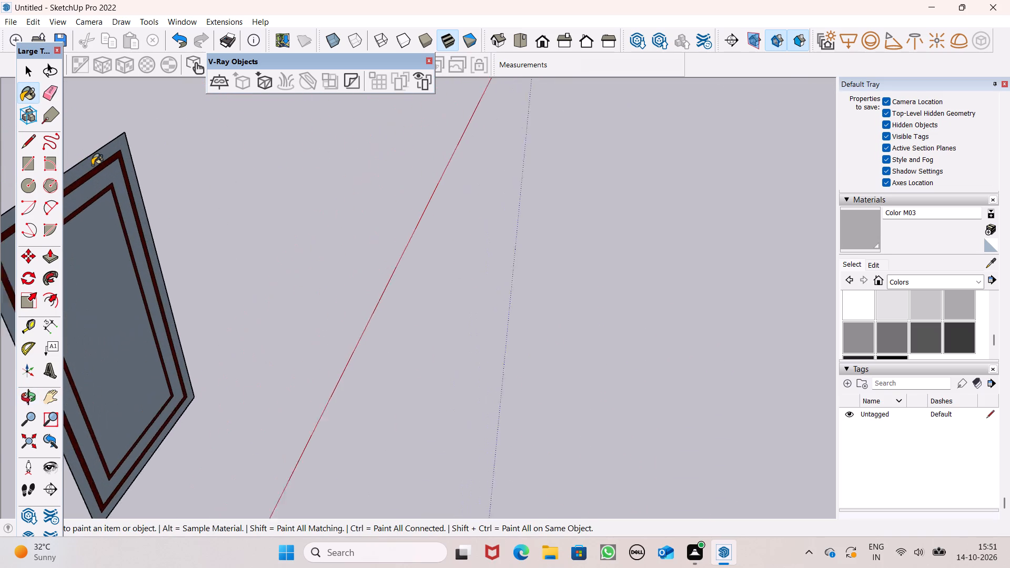
pyautogui.scroll(5, 92, 165)
pyautogui.click(93, 166)
pyautogui.click(122, 187)
pyautogui.click(122, 257)
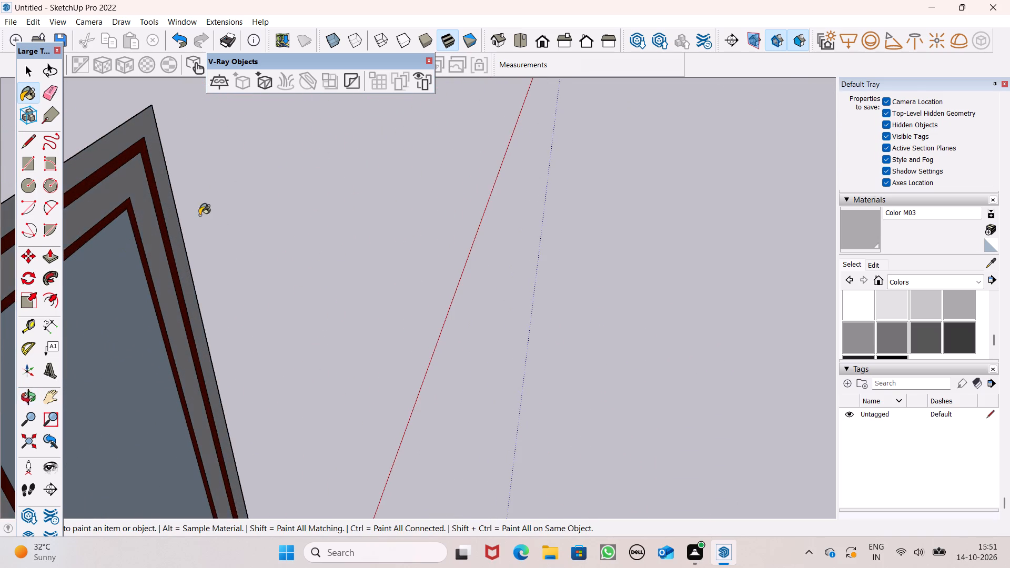
# Extrude the panel's outer border face by 5" with Push/Pull.
pyautogui.scroll(-5, 266, 201)
pyautogui.moveTo(302, 315); pyautogui.dragTo(310, 268, button='middle')
pyautogui.press('space')
pyautogui.scroll(2, 281, 328)
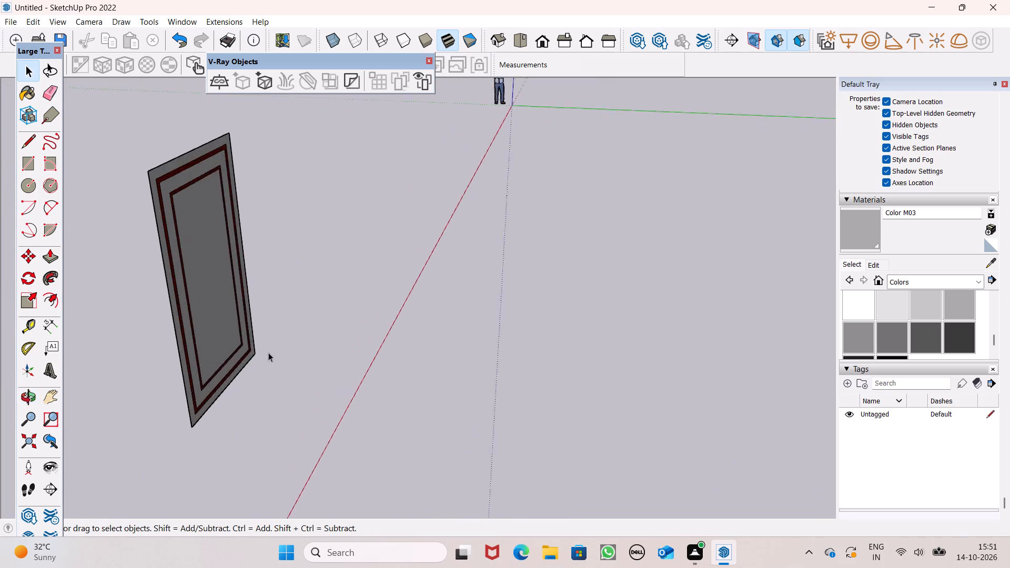
pyautogui.scroll(3, 268, 352)
pyautogui.click(48, 259)
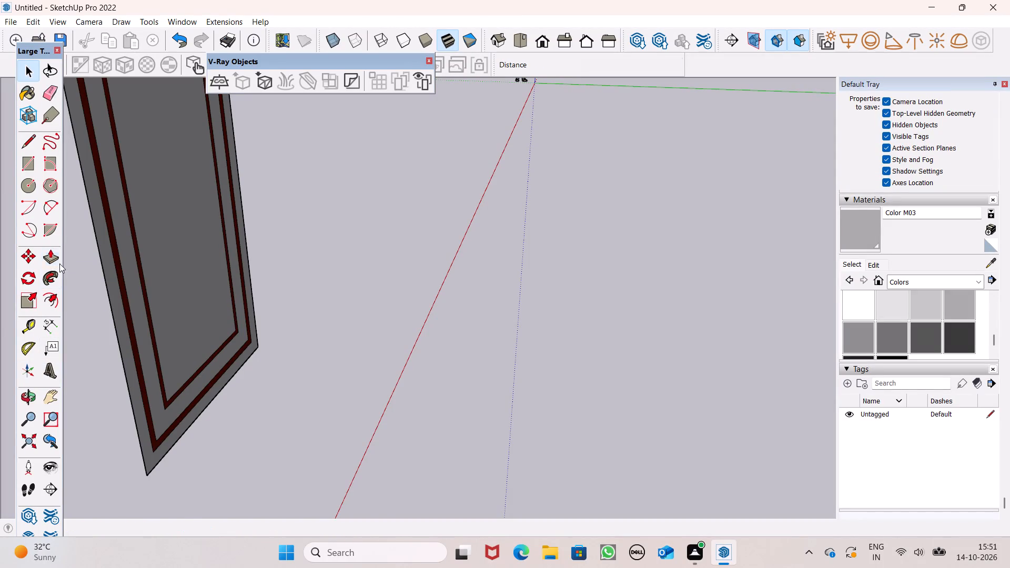
pyautogui.scroll(5, 157, 415)
pyautogui.moveTo(175, 449); pyautogui.dragTo(192, 457)
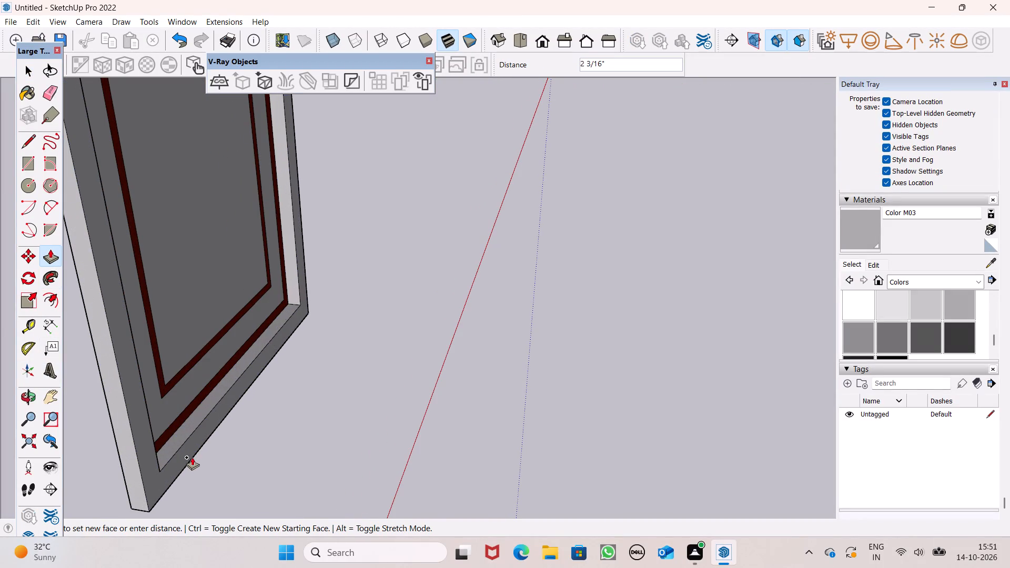
pyautogui.moveTo(192, 457); pyautogui.dragTo(195, 458)
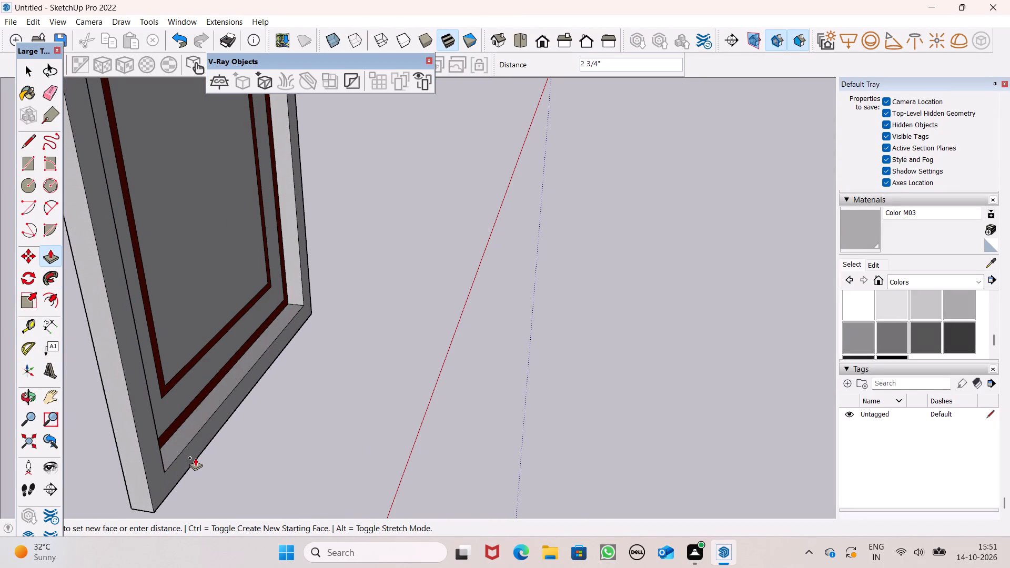
pyautogui.moveTo(195, 458); pyautogui.dragTo(197, 458)
pyautogui.press('5')
pyautogui.hotkey('shift', '"')
pyautogui.press('Return')
# Select all the connected geometry of the bordered panel and make it a group.
pyautogui.moveTo(186, 413); pyautogui.dragTo(47, 426, button='middle')
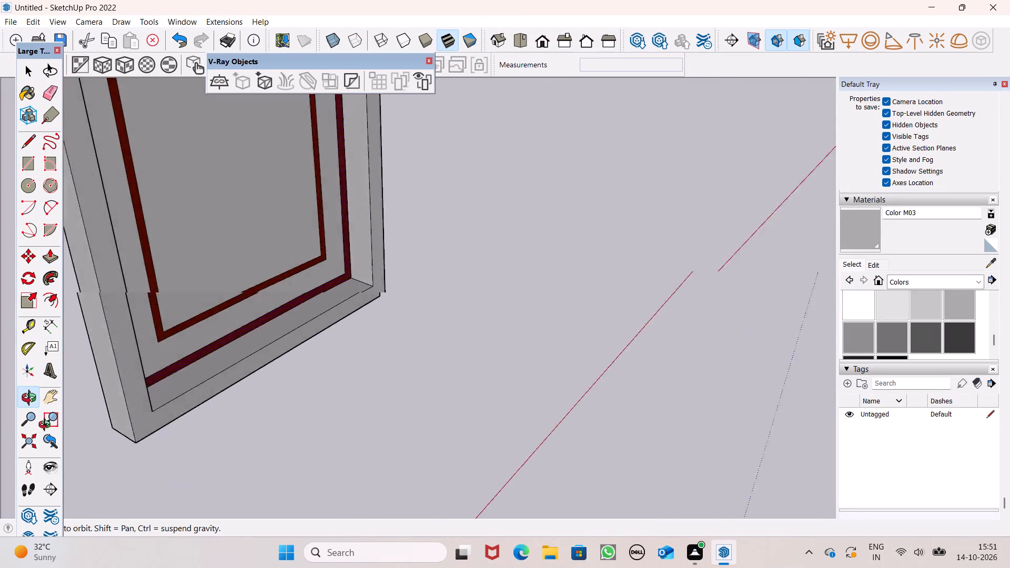
pyautogui.moveTo(47, 426); pyautogui.dragTo(6, 425, button='middle')
pyautogui.scroll(1, 7, 426)
pyautogui.scroll(1, 133, 389)
pyautogui.scroll(-1, 137, 387)
pyautogui.scroll(4, 141, 386)
pyautogui.scroll(-3, 195, 328)
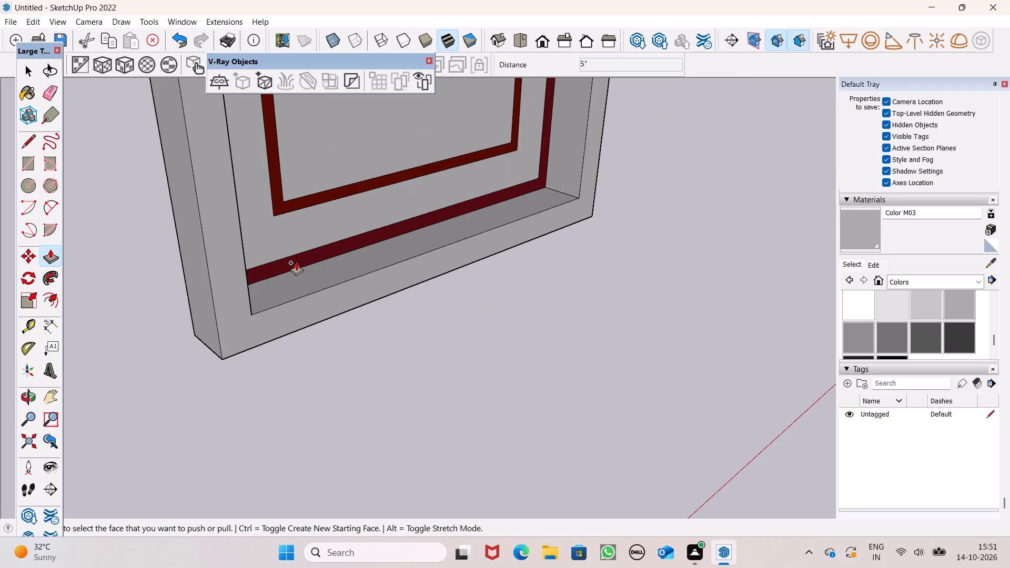
pyautogui.scroll(-8, 297, 263)
pyautogui.moveTo(314, 334); pyautogui.dragTo(810, 363, button='middle')
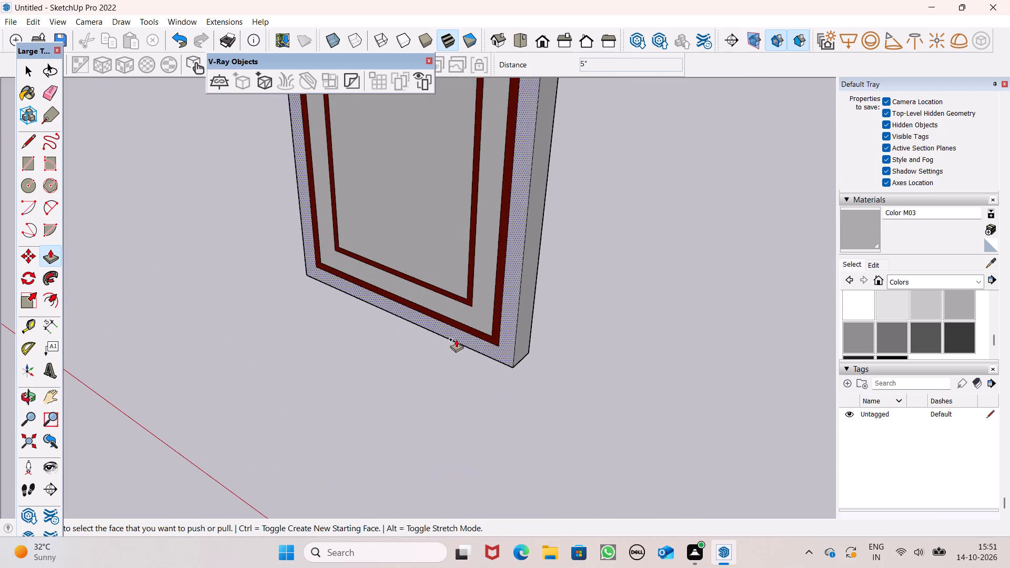
pyautogui.moveTo(477, 379); pyautogui.dragTo(601, 363, button='middle')
pyautogui.scroll(-1, 399, 407)
pyautogui.scroll(-9, 469, 389)
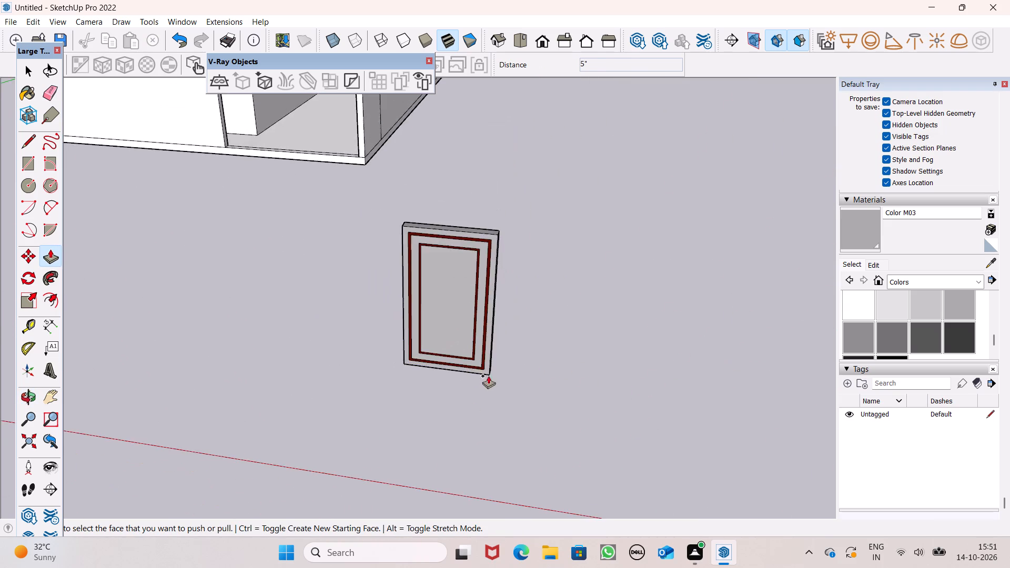
pyautogui.moveTo(502, 359); pyautogui.dragTo(511, 320, button='middle')
pyautogui.press('space')
pyautogui.scroll(8, 507, 337)
pyautogui.tripleClick(406, 316)
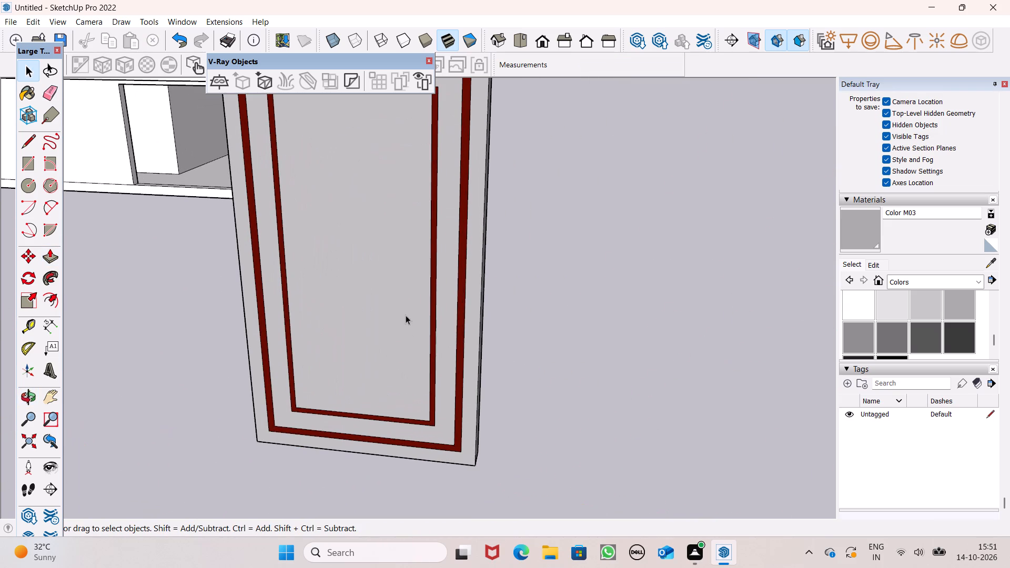
pyautogui.click(406, 315)
pyautogui.rightClick(407, 315)
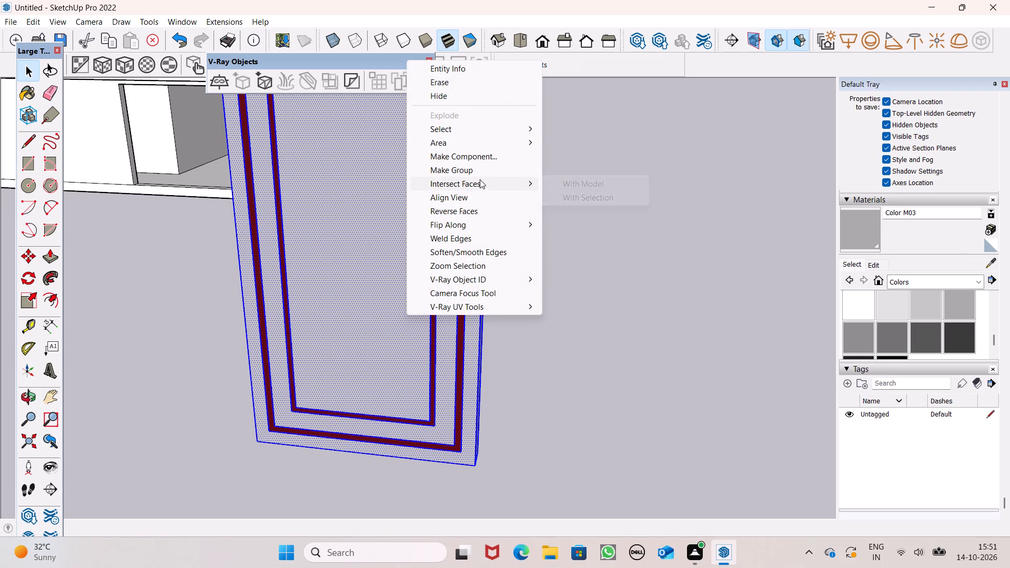
pyautogui.click(483, 173)
# Move the grouped door panel over to the building, at the doorway behind the railed first-floor balcony.
pyautogui.scroll(-8, 577, 215)
pyautogui.scroll(-1, 602, 293)
pyautogui.scroll(1, 602, 293)
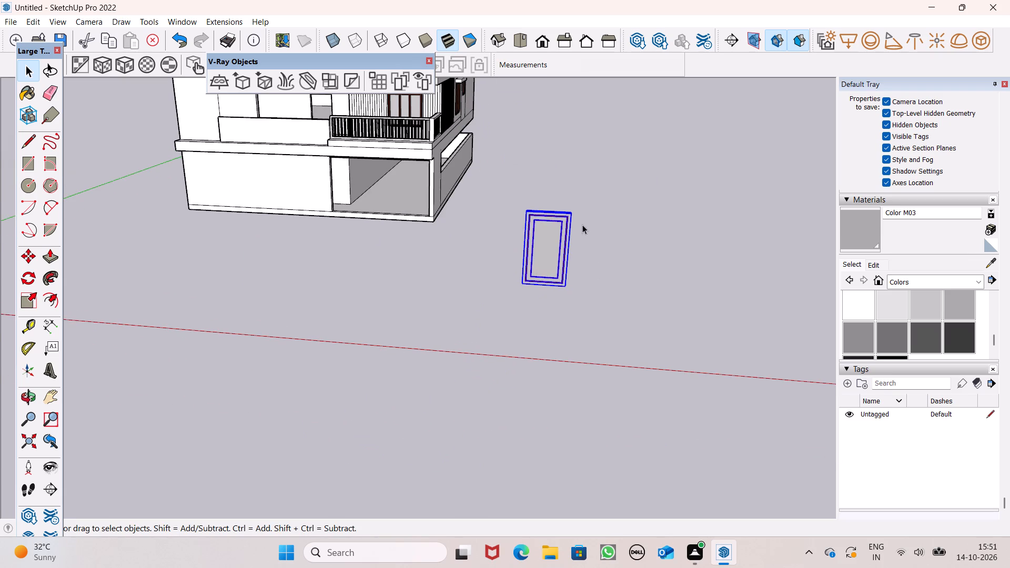
pyautogui.press('m')
pyautogui.press('Return')
pyautogui.scroll(-1, 581, 222)
pyautogui.scroll(1, 581, 222)
pyautogui.scroll(-1, 581, 222)
pyautogui.scroll(-2, 532, 203)
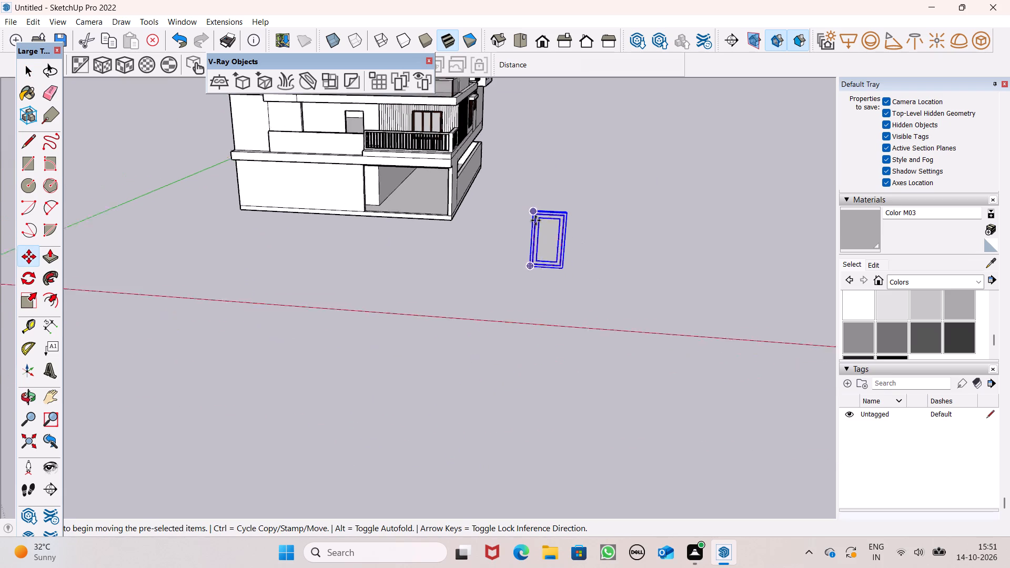
pyautogui.scroll(-3, 536, 220)
pyautogui.scroll(-1, 463, 148)
pyautogui.scroll(3, 463, 148)
pyautogui.moveTo(588, 297); pyautogui.dragTo(501, 241)
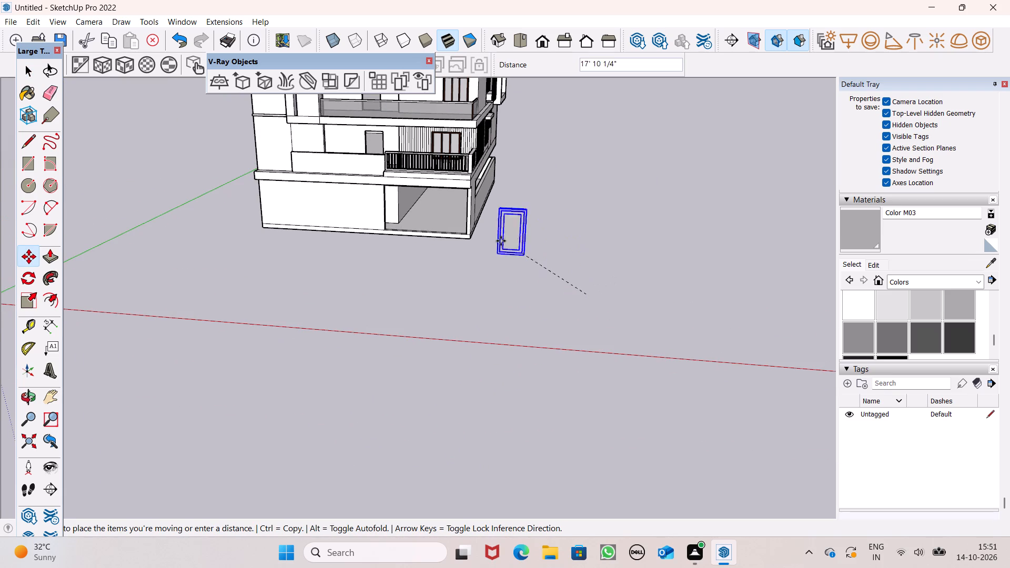
pyautogui.moveTo(501, 241); pyautogui.dragTo(385, 146)
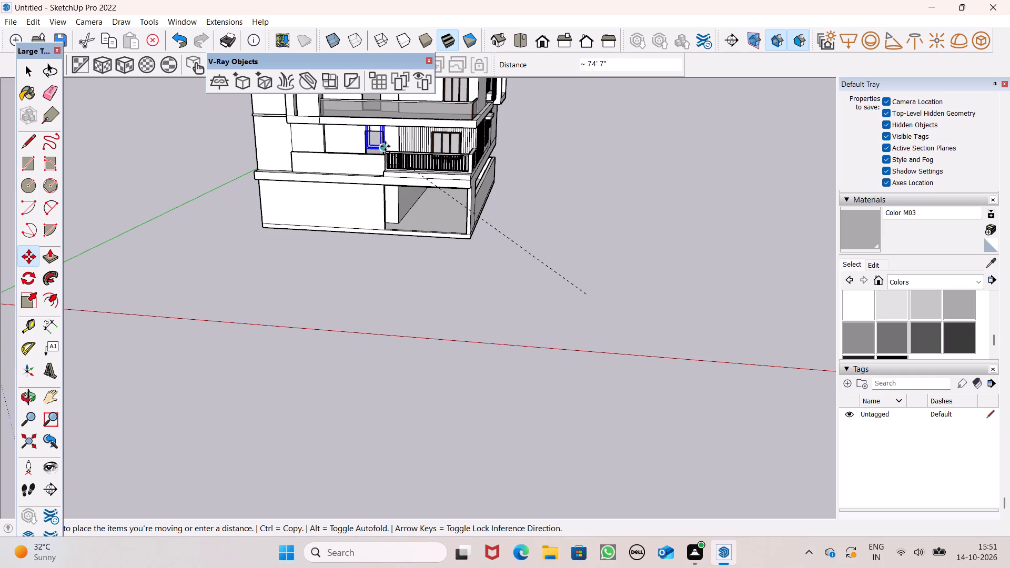
pyautogui.moveTo(385, 146); pyautogui.dragTo(383, 153)
# Fit the door panel into the first-floor doorway by moving its lower corner onto the opening's bottom corner.
pyautogui.scroll(9, 371, 127)
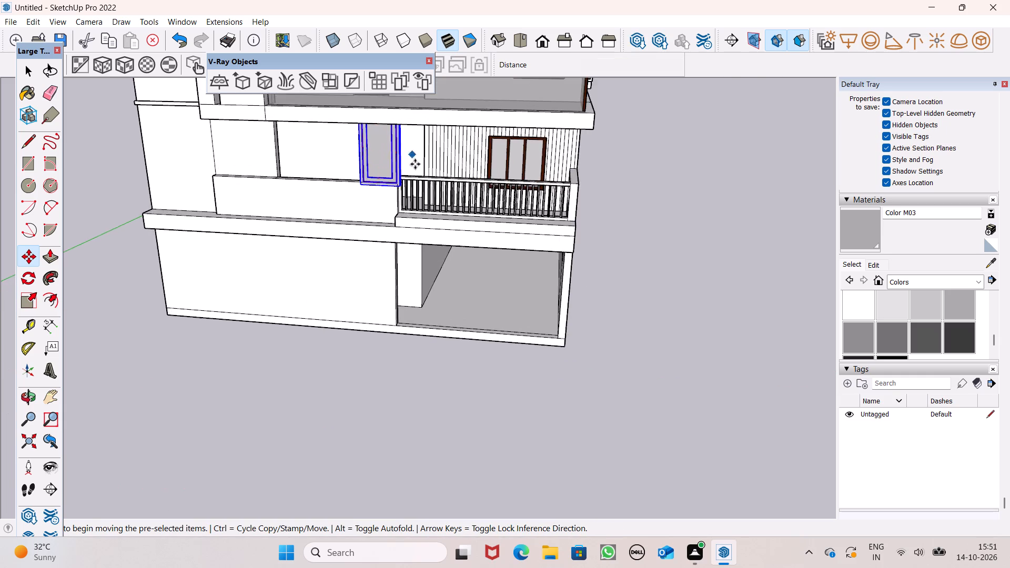
pyautogui.scroll(10, 415, 164)
pyautogui.scroll(-1, 403, 164)
pyautogui.moveTo(433, 201); pyautogui.dragTo(347, 239, button='middle')
pyautogui.scroll(1, 378, 241)
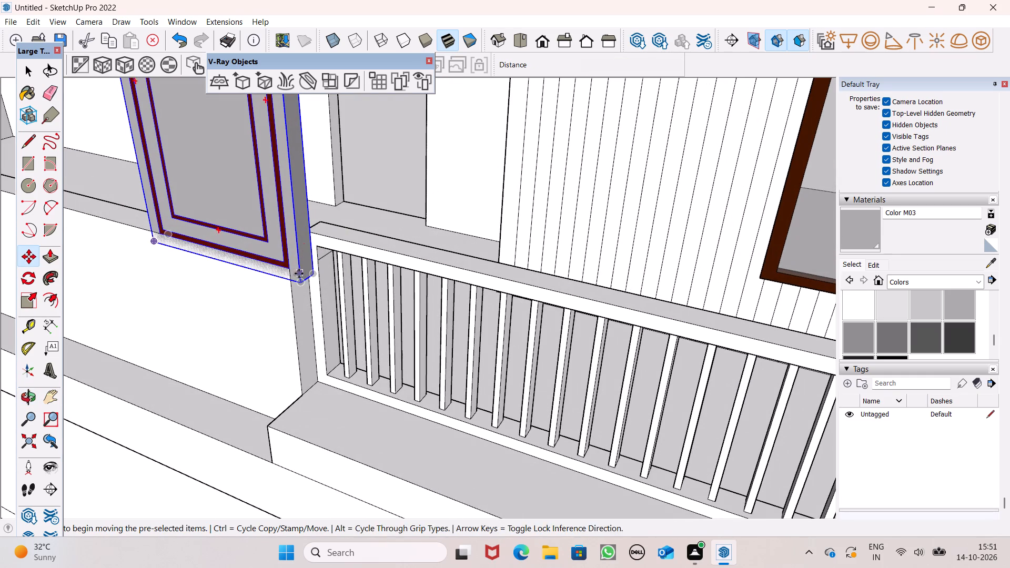
pyautogui.moveTo(299, 285); pyautogui.dragTo(413, 212)
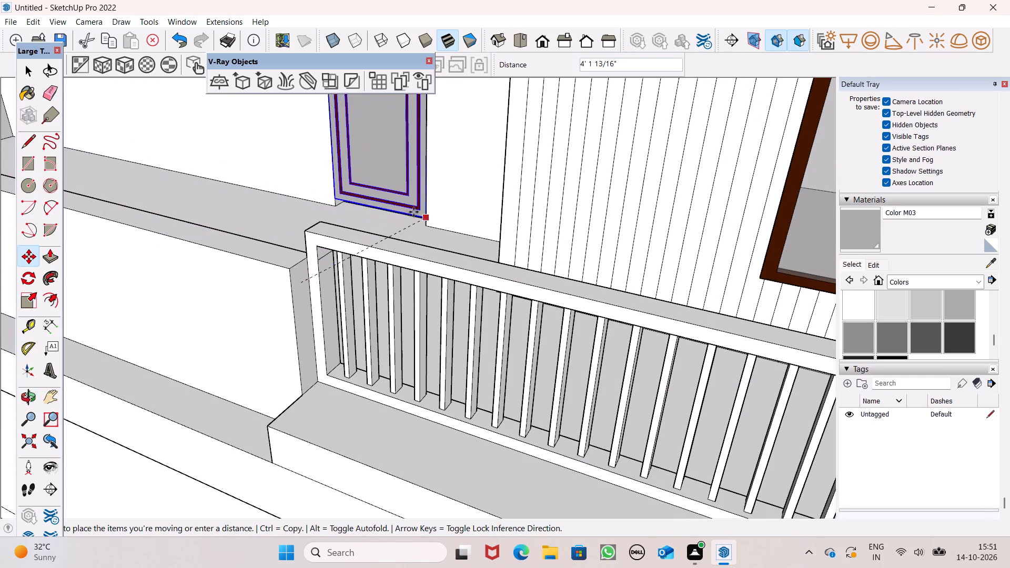
pyautogui.moveTo(413, 212); pyautogui.dragTo(421, 227)
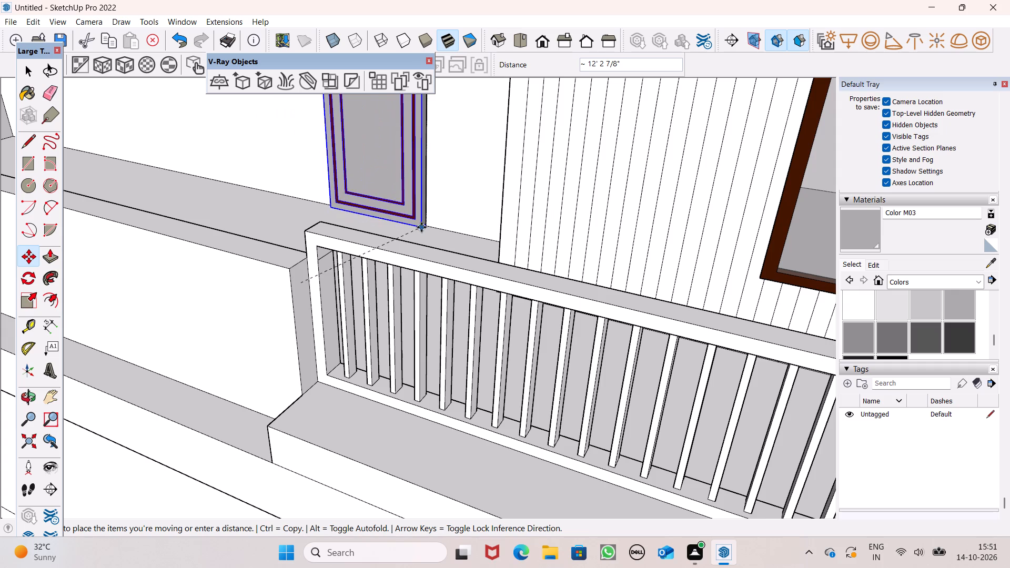
pyautogui.moveTo(421, 227); pyautogui.dragTo(418, 229)
pyautogui.scroll(6, 406, 210)
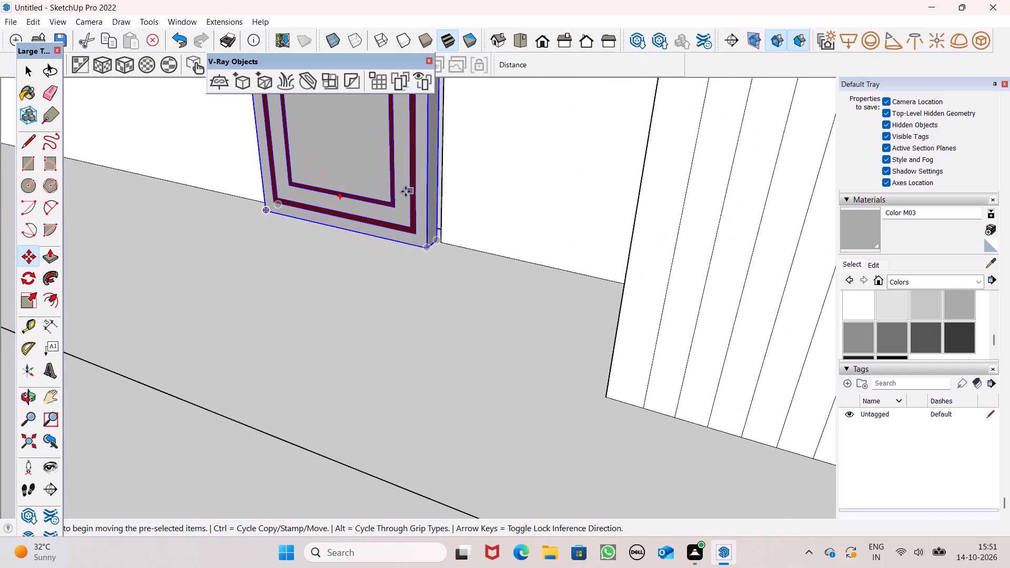
pyautogui.scroll(6, 405, 190)
pyautogui.moveTo(446, 295); pyautogui.dragTo(459, 290)
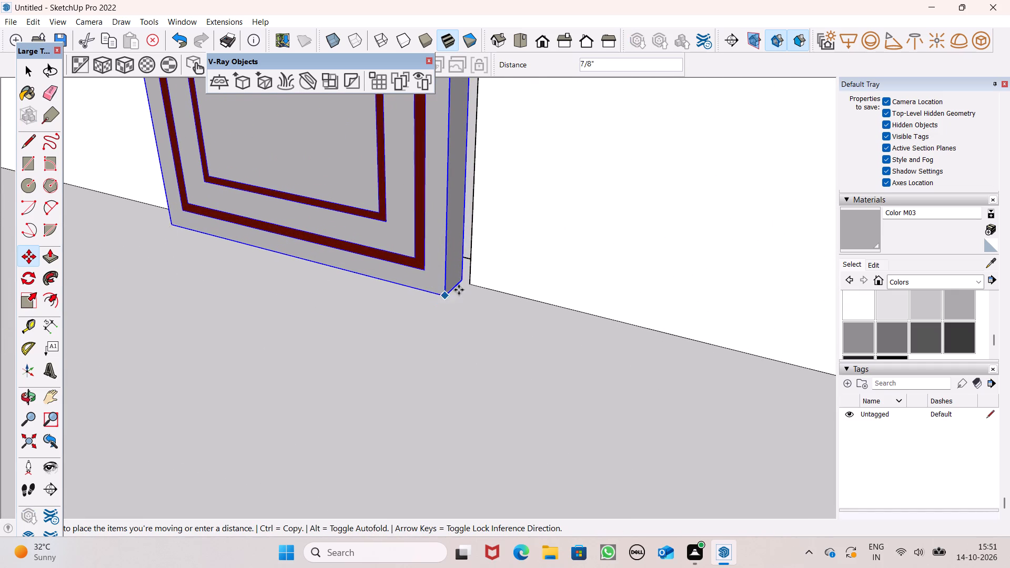
pyautogui.moveTo(459, 290); pyautogui.dragTo(474, 282)
# Copy the door panel straight up into the doorway of the next floor, matching the opening's bottom corner.
pyautogui.scroll(-11, 466, 293)
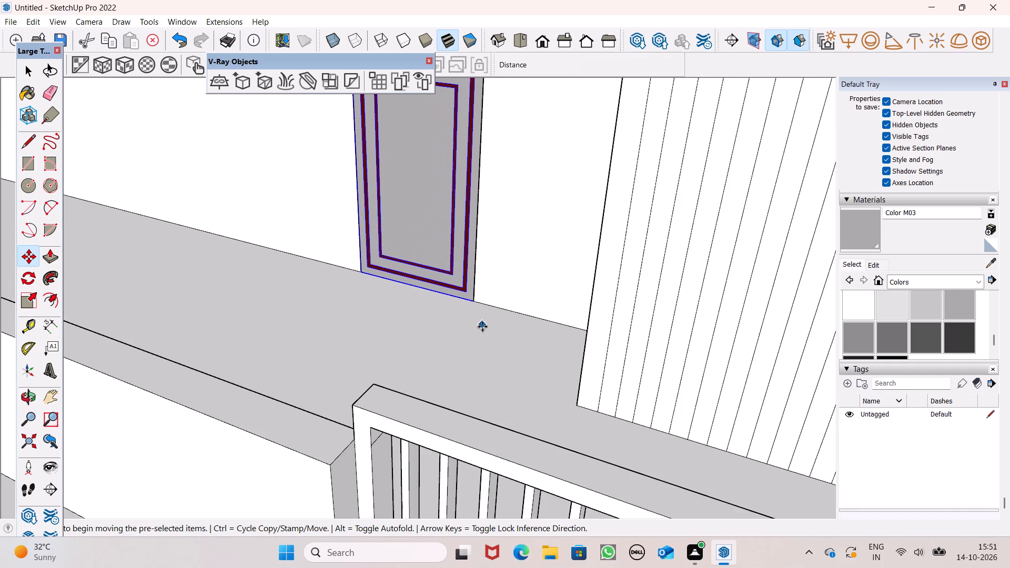
pyautogui.scroll(-2, 500, 347)
pyautogui.scroll(1, 530, 327)
pyautogui.scroll(-5, 530, 327)
pyautogui.moveTo(537, 341); pyautogui.dragTo(640, 263, button='middle')
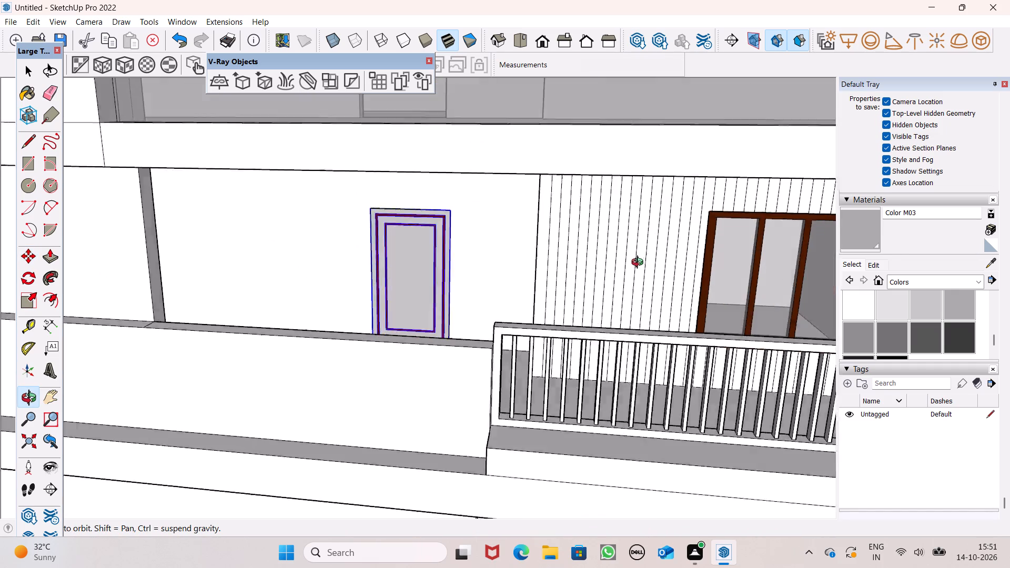
pyautogui.moveTo(640, 263); pyautogui.dragTo(644, 258, button='middle')
pyautogui.scroll(-4, 509, 322)
pyautogui.scroll(-2, 459, 373)
pyautogui.scroll(2, 478, 238)
pyautogui.scroll(-1, 478, 237)
pyautogui.scroll(1, 478, 237)
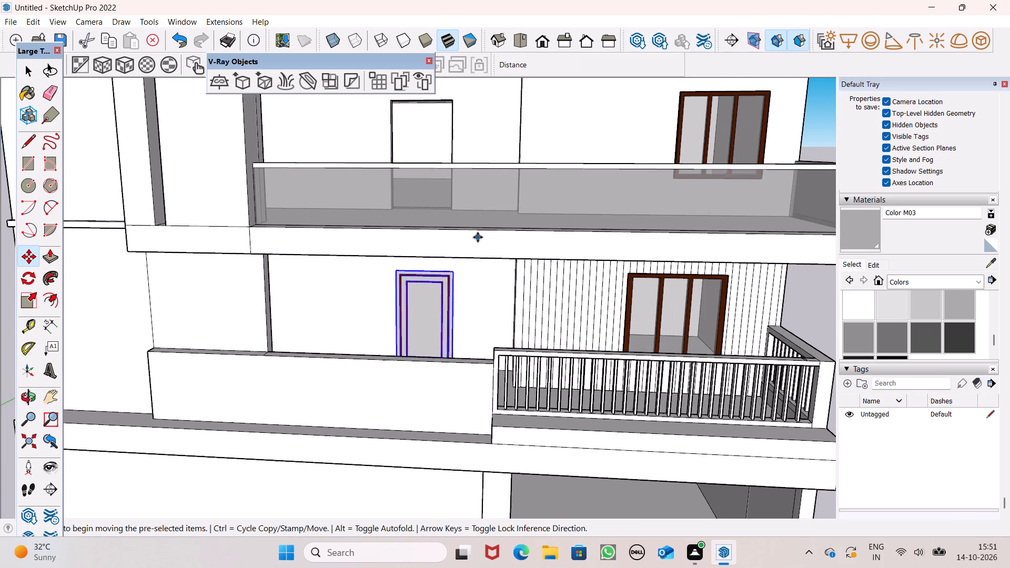
pyautogui.scroll(1, 478, 237)
pyautogui.scroll(-5, 449, 354)
pyautogui.moveTo(453, 368); pyautogui.dragTo(445, 427, button='middle')
pyautogui.scroll(3, 435, 390)
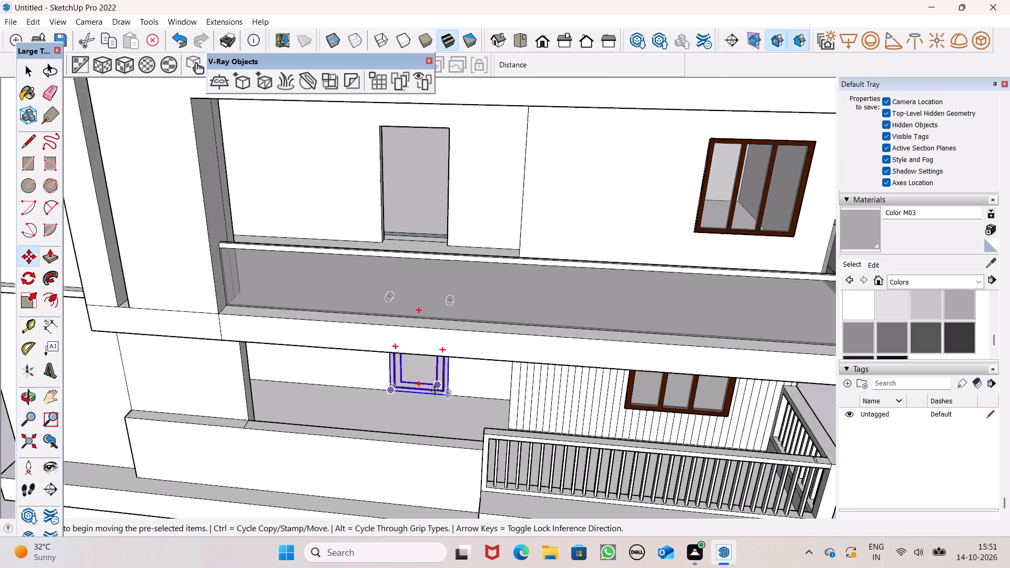
pyautogui.scroll(1, 435, 390)
pyautogui.press('m')
pyautogui.press('Return')
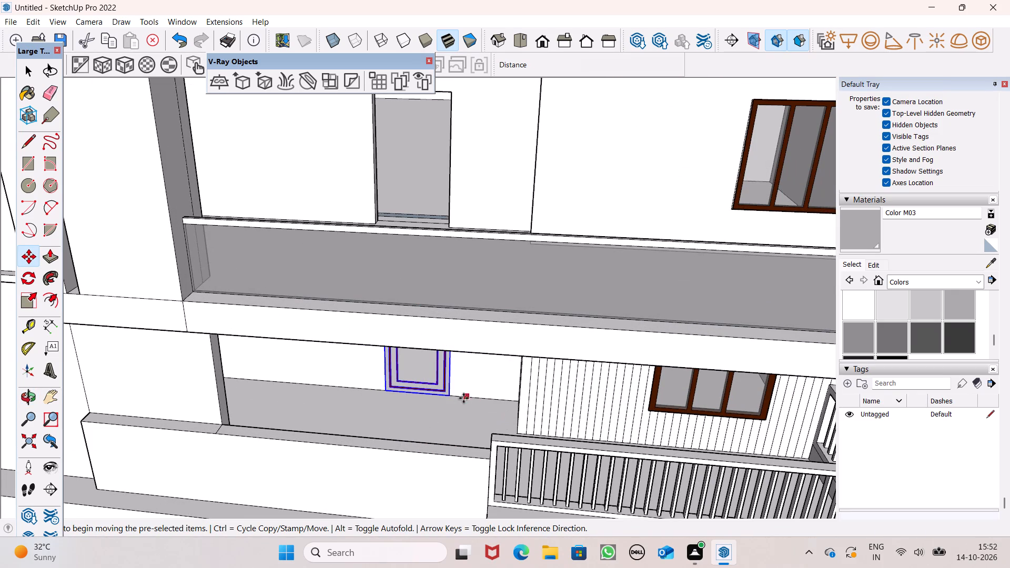
pyautogui.moveTo(447, 393); pyautogui.dragTo(449, 226)
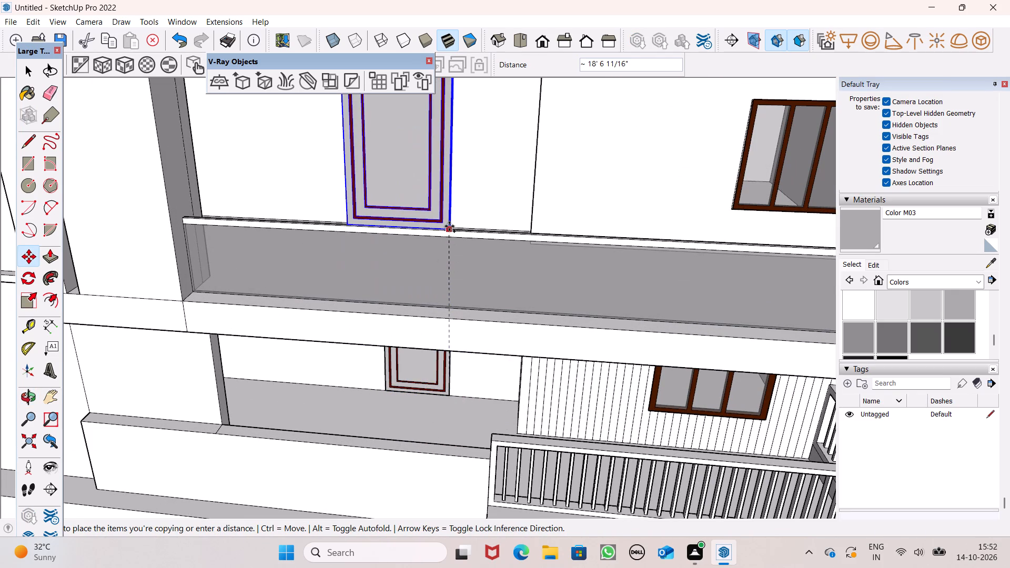
pyautogui.moveTo(449, 226); pyautogui.dragTo(449, 222)
# Copy the second-floor door panel up about 12' 5 5/8" to the doorway of the floor above.
pyautogui.scroll(-1, 478, 304)
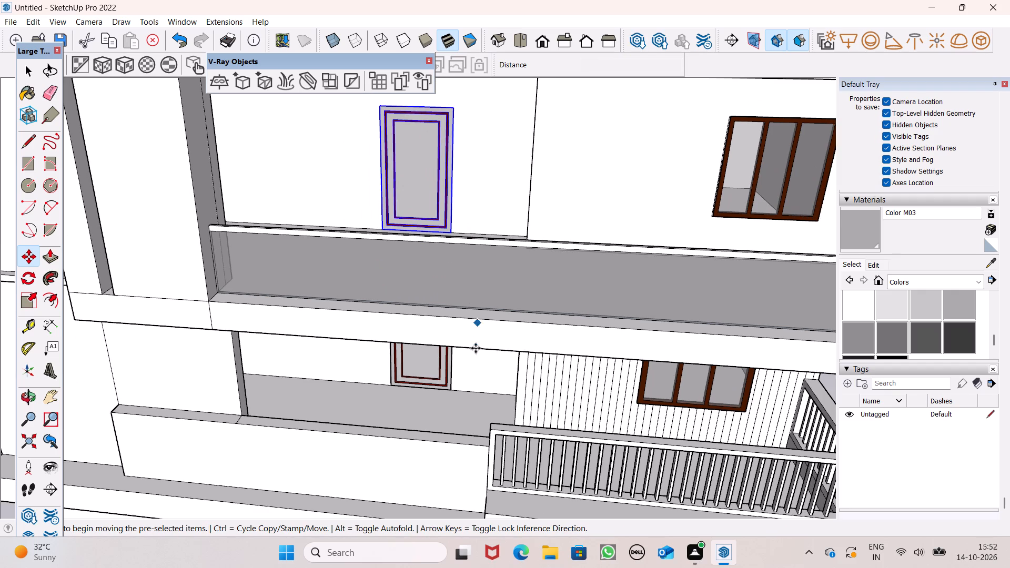
pyautogui.scroll(6, 459, 174)
pyautogui.scroll(-3, 501, 420)
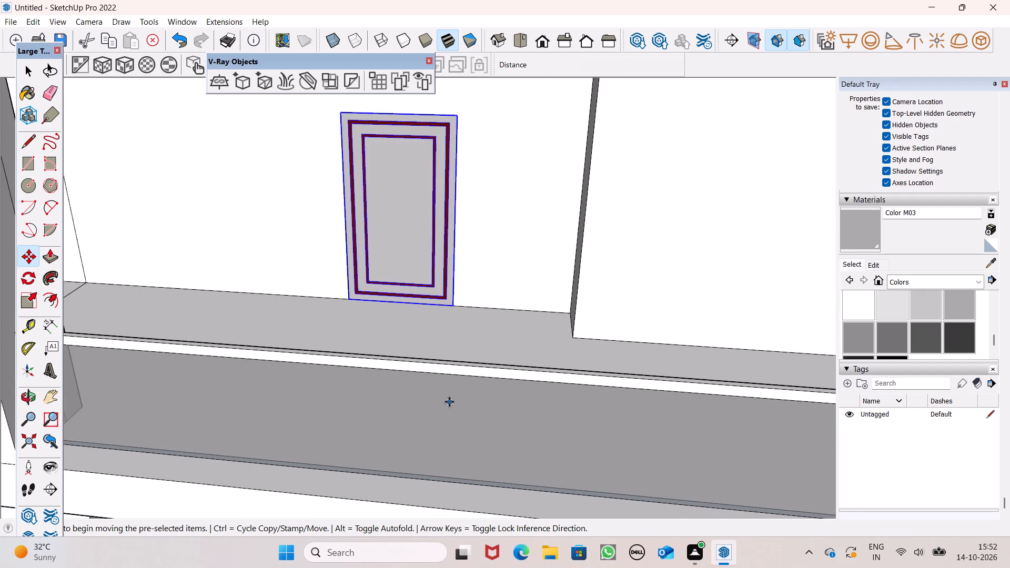
pyautogui.scroll(-5, 448, 407)
pyautogui.scroll(-2, 425, 341)
pyautogui.scroll(-2, 475, 374)
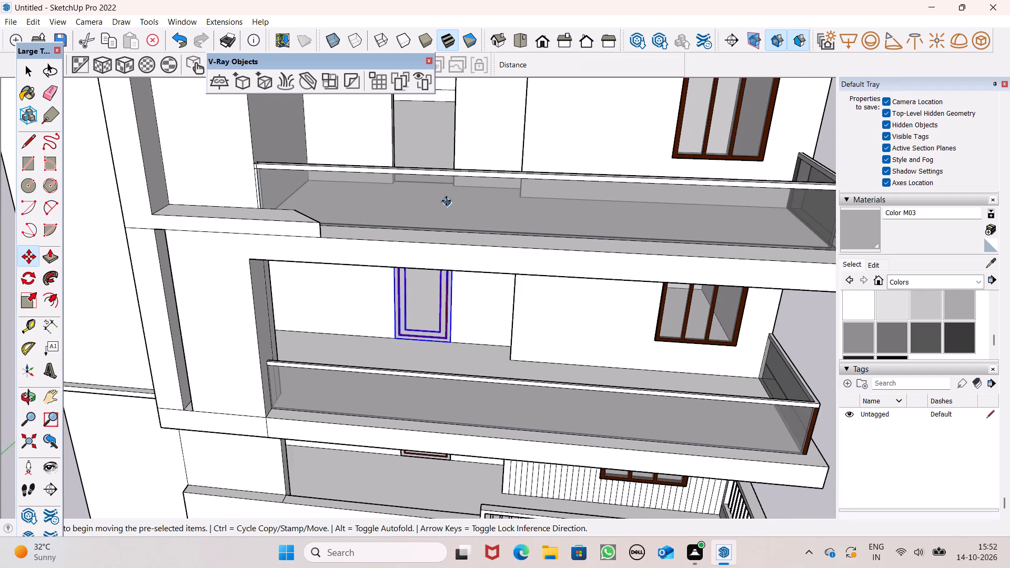
pyautogui.scroll(1, 443, 197)
pyautogui.scroll(-1, 443, 197)
pyautogui.scroll(2, 443, 197)
pyautogui.scroll(-1, 449, 342)
pyautogui.scroll(1, 449, 353)
pyautogui.scroll(-2, 449, 362)
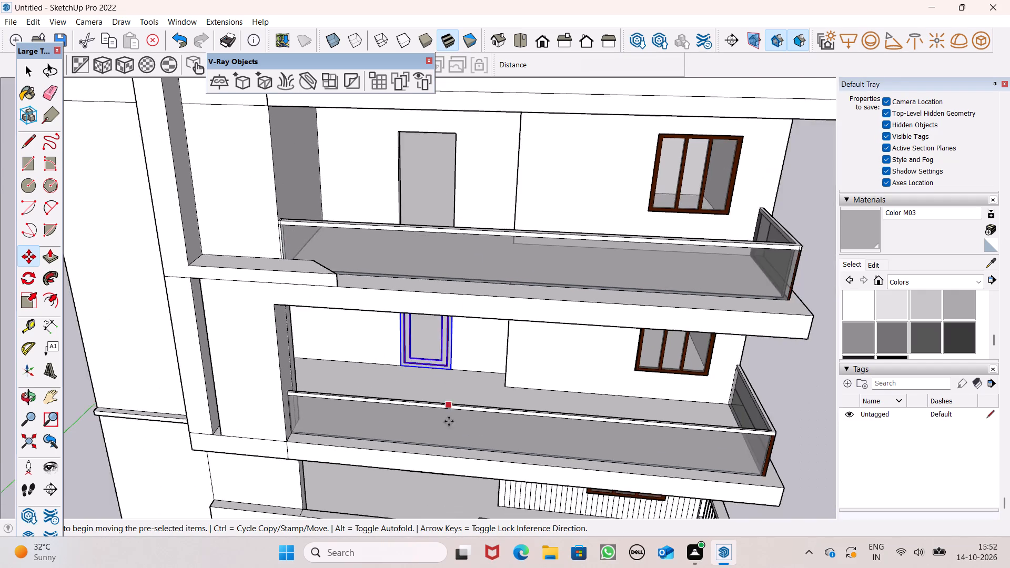
pyautogui.scroll(-2, 449, 421)
pyautogui.scroll(4, 468, 267)
pyautogui.scroll(-2, 468, 354)
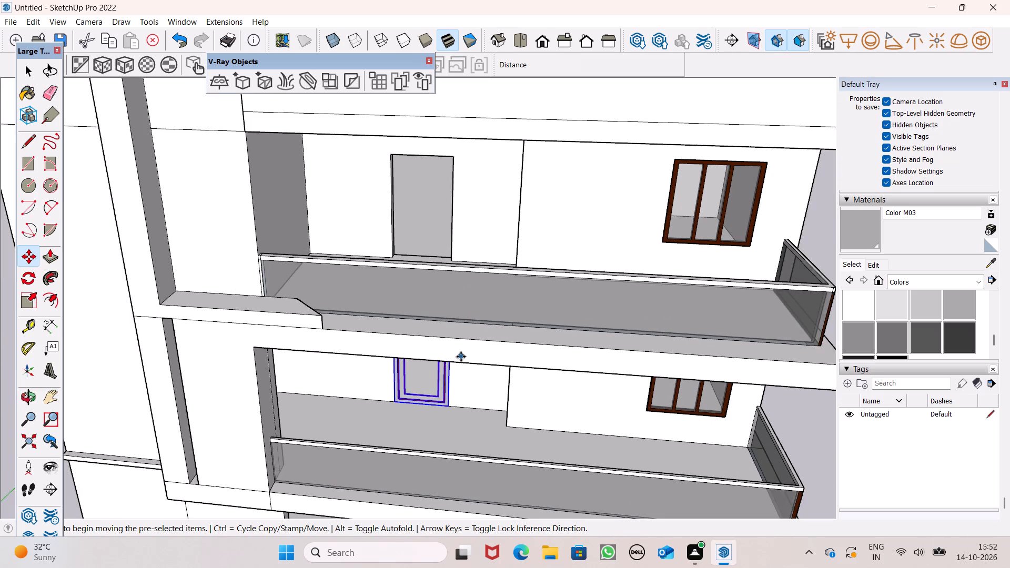
pyautogui.scroll(1, 461, 357)
pyautogui.moveTo(448, 408); pyautogui.dragTo(447, 266)
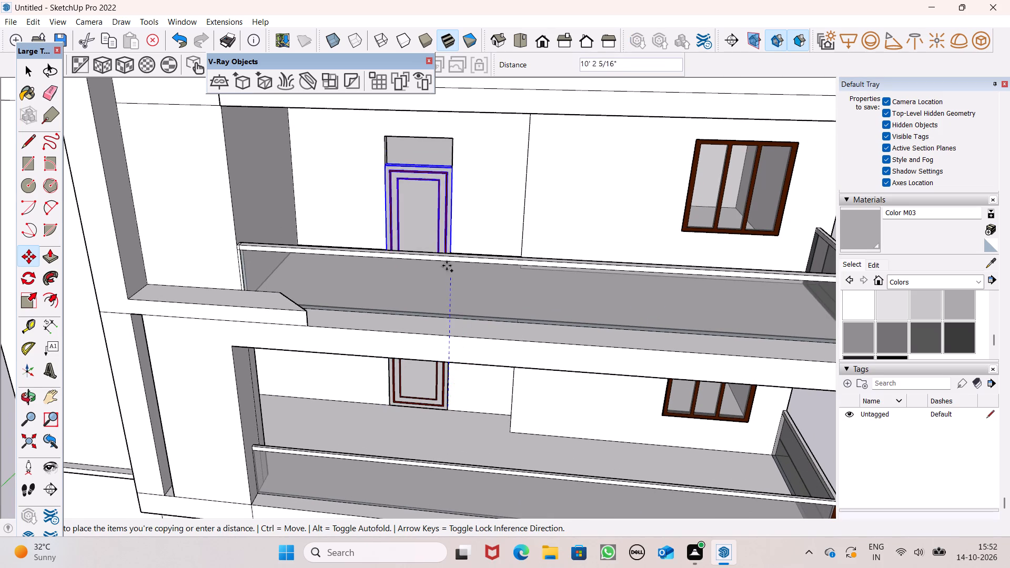
pyautogui.moveTo(447, 266); pyautogui.dragTo(452, 237)
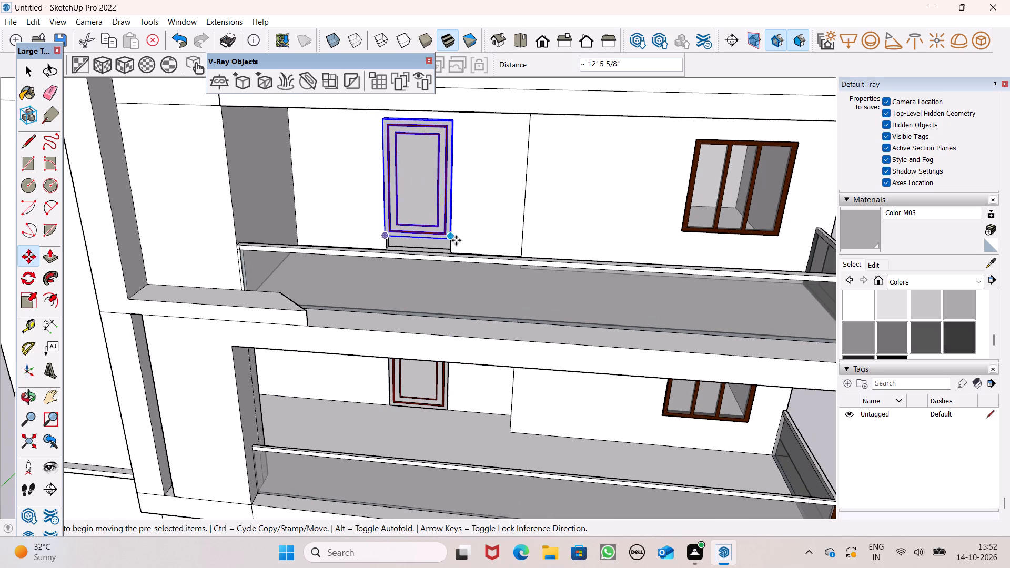
# Move the topmost door copy so its lower corner sits on the bottom corner of its doorway.
pyautogui.scroll(5, 459, 236)
pyautogui.moveTo(463, 252); pyautogui.dragTo(420, 287, button='middle')
pyautogui.scroll(2, 420, 287)
pyautogui.scroll(-1, 409, 283)
pyautogui.scroll(3, 409, 283)
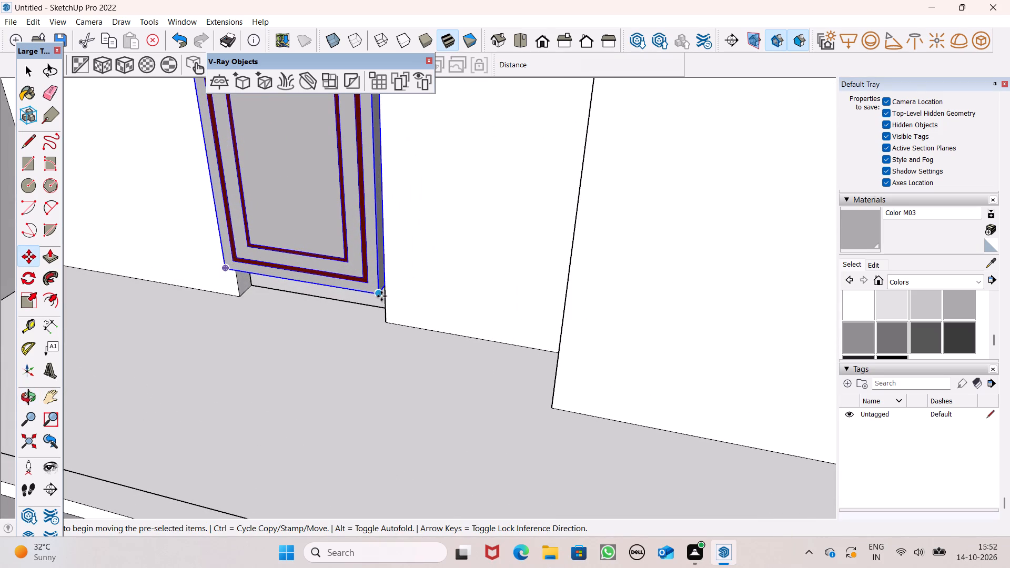
pyautogui.moveTo(381, 296); pyautogui.dragTo(386, 318)
pyautogui.press('space')
pyautogui.scroll(-1, 448, 286)
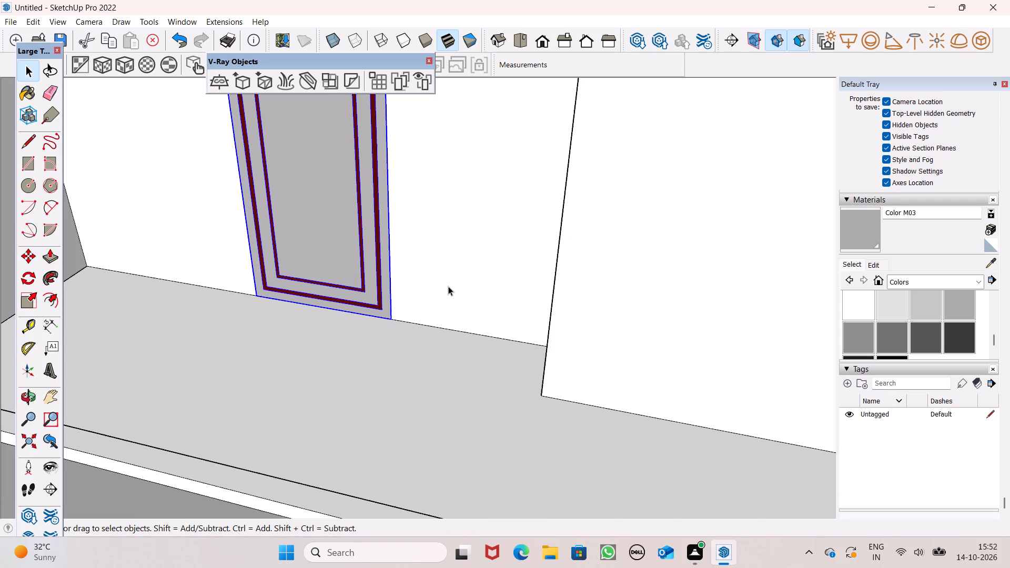
# Clear the selection and examine the whole front facade with the door panels placed on its floors.
pyautogui.scroll(-2, 448, 286)
pyautogui.scroll(-8, 574, 181)
pyautogui.scroll(-1, 539, 225)
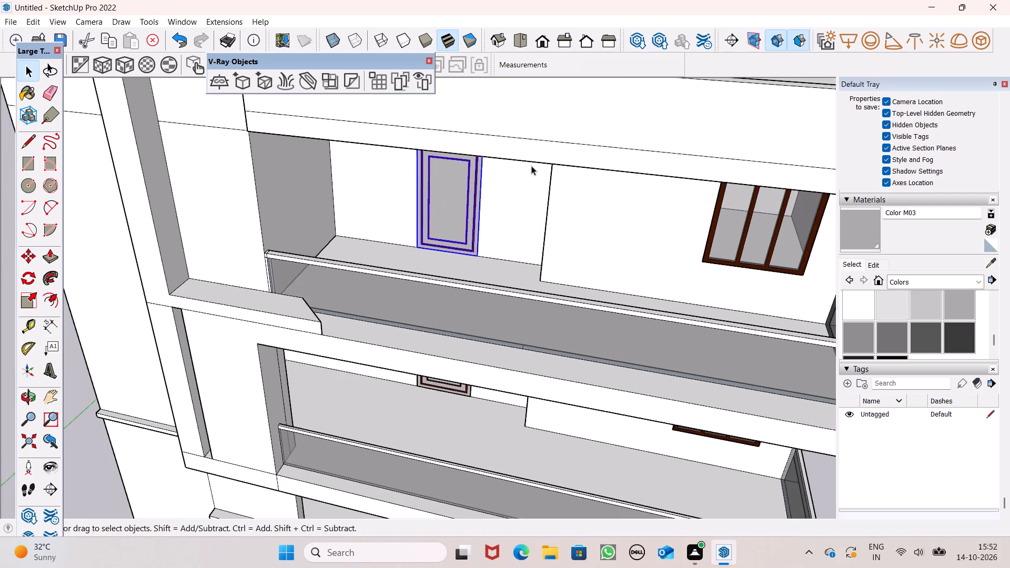
pyautogui.scroll(-8, 531, 166)
pyautogui.scroll(-2, 540, 244)
pyautogui.moveTo(554, 302); pyautogui.dragTo(553, 213, button='middle')
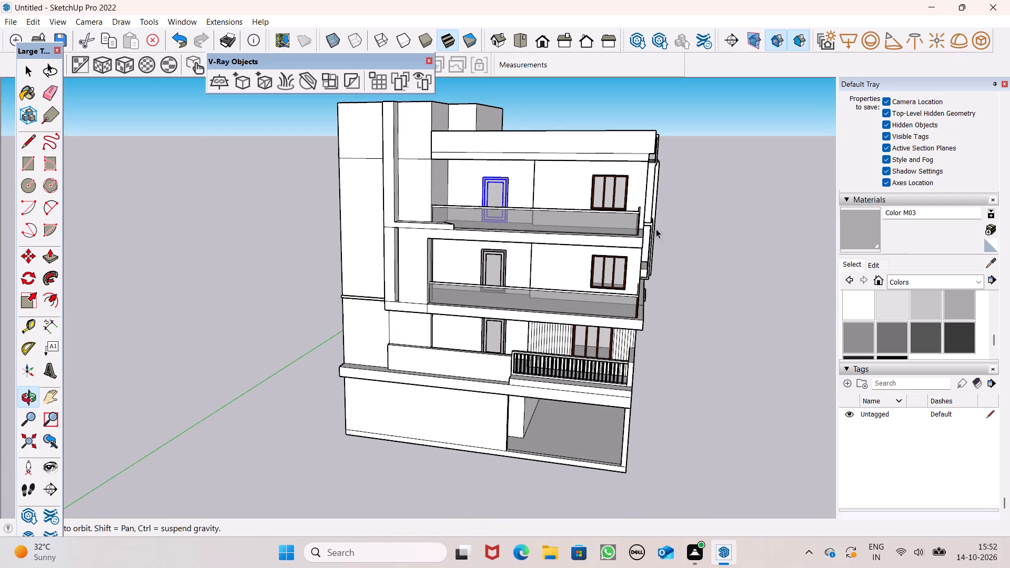
pyautogui.click(703, 262)
pyautogui.scroll(-4, 571, 204)
pyautogui.middleClick(579, 243)
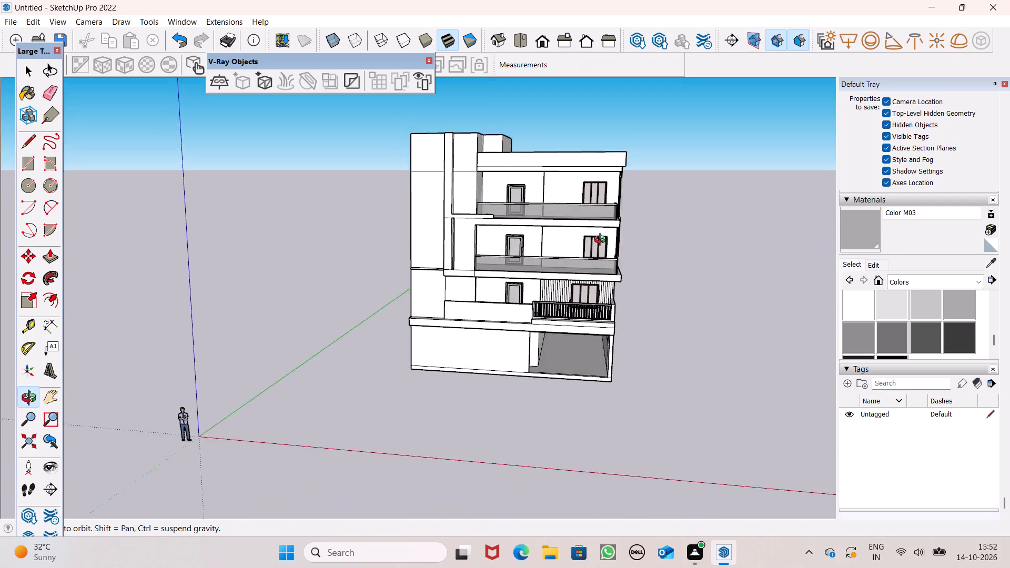
pyautogui.scroll(1, 506, 223)
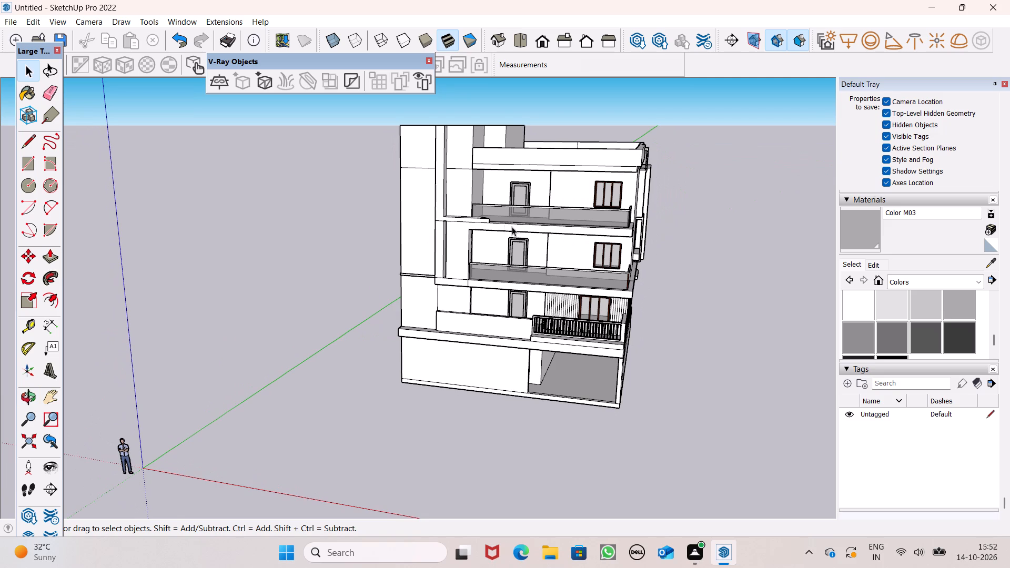
pyautogui.scroll(1, 505, 225)
pyautogui.scroll(-3, 504, 225)
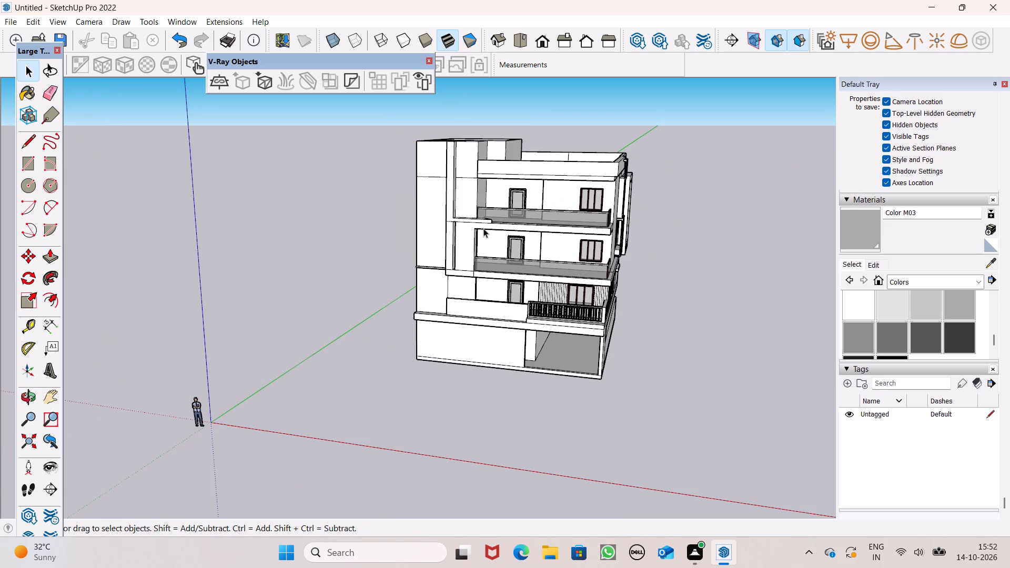
pyautogui.moveTo(458, 186); pyautogui.dragTo(530, 198, button='middle')
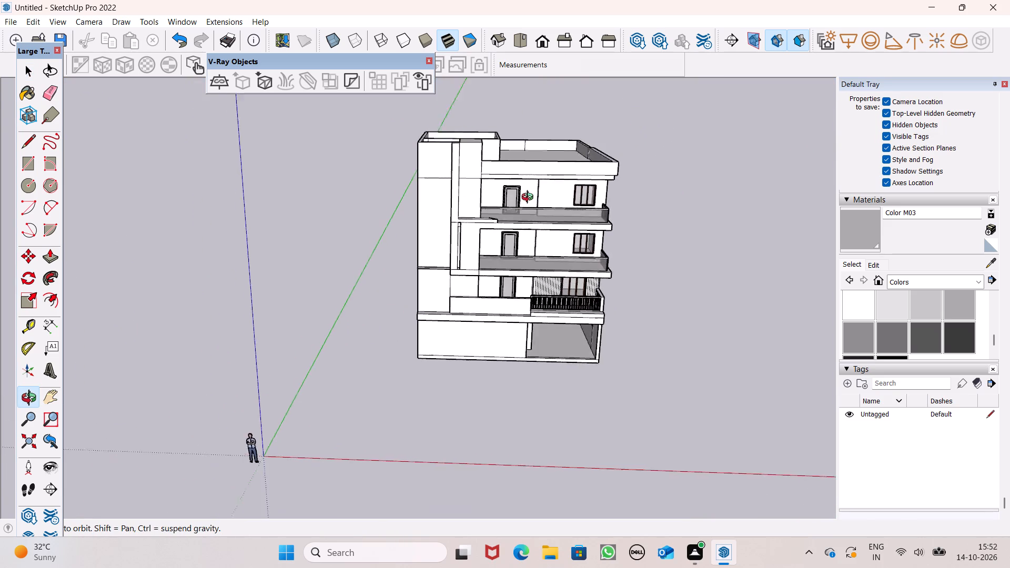
pyautogui.moveTo(530, 198); pyautogui.dragTo(530, 184, button='middle')
pyautogui.scroll(3, 493, 163)
# Erase the leftover horizontal edge segments crossing the upper part of the stair tower's outer front face.
pyautogui.click(48, 98)
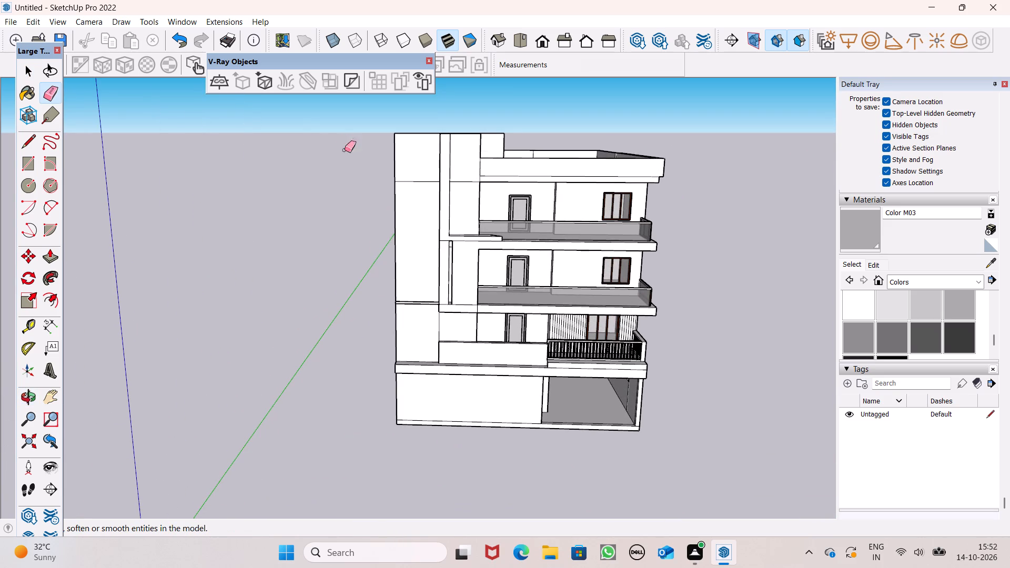
pyautogui.scroll(3, 381, 165)
pyautogui.moveTo(429, 180); pyautogui.dragTo(430, 186)
pyautogui.scroll(3, 426, 195)
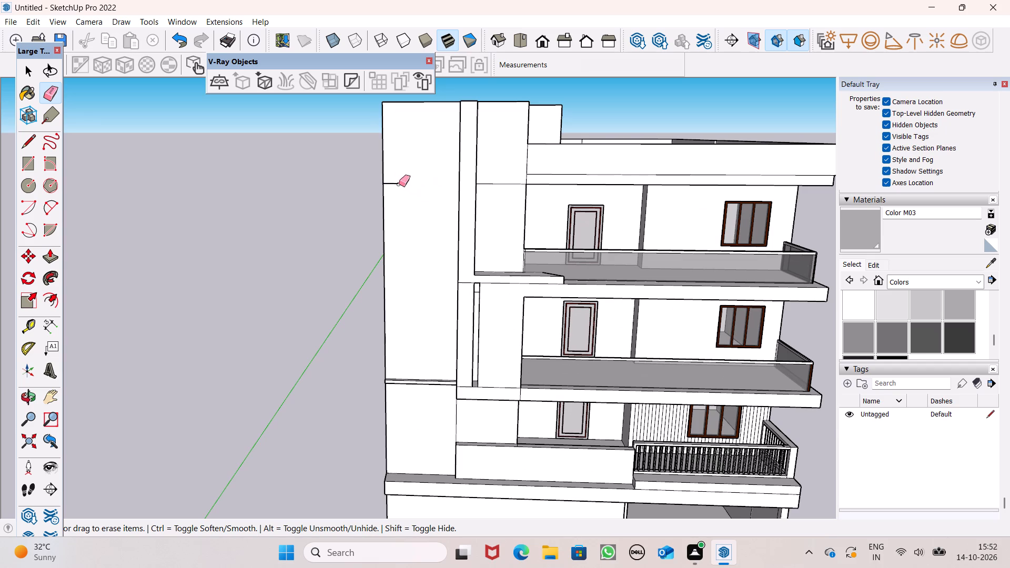
pyautogui.moveTo(388, 178); pyautogui.dragTo(388, 185)
pyautogui.scroll(1, 407, 194)
pyautogui.moveTo(405, 222); pyautogui.dragTo(462, 229, button='middle')
pyautogui.scroll(1, 494, 217)
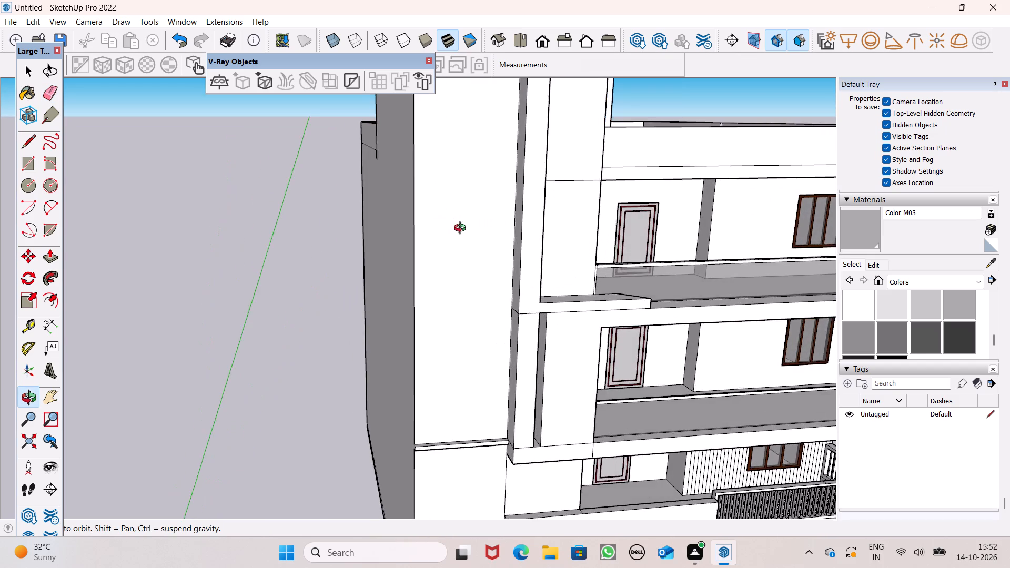
pyautogui.moveTo(462, 229); pyautogui.dragTo(445, 244, button='middle')
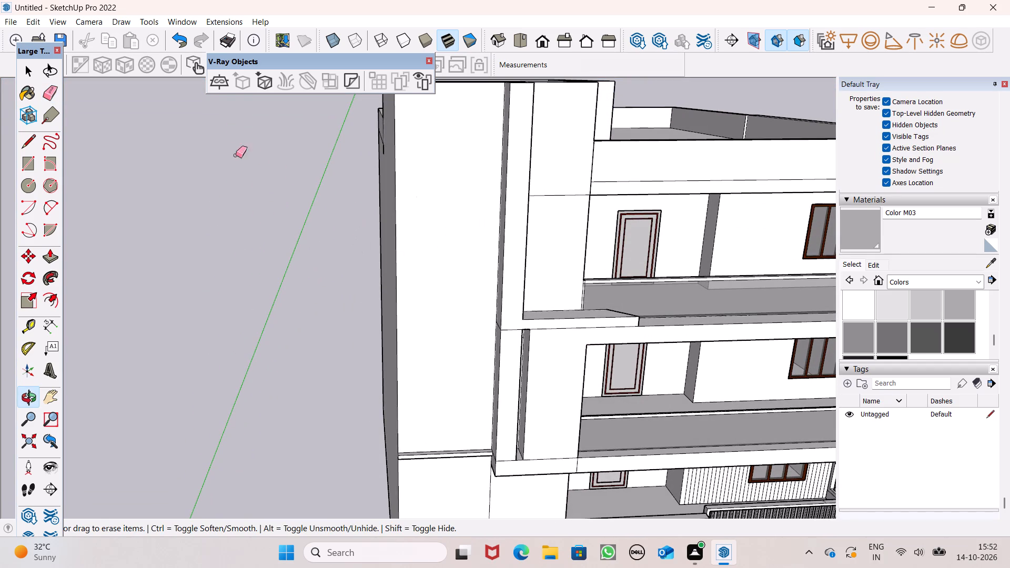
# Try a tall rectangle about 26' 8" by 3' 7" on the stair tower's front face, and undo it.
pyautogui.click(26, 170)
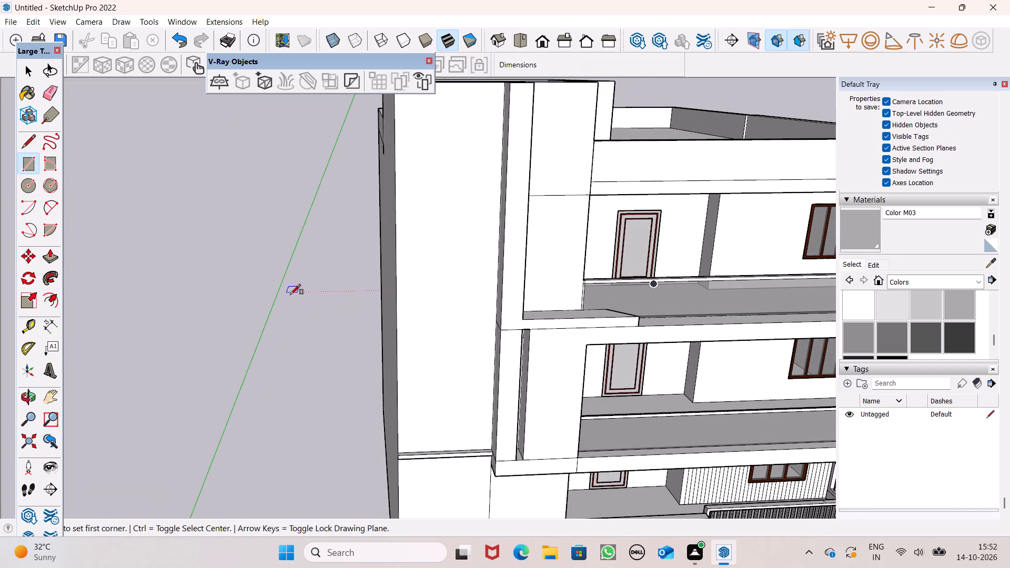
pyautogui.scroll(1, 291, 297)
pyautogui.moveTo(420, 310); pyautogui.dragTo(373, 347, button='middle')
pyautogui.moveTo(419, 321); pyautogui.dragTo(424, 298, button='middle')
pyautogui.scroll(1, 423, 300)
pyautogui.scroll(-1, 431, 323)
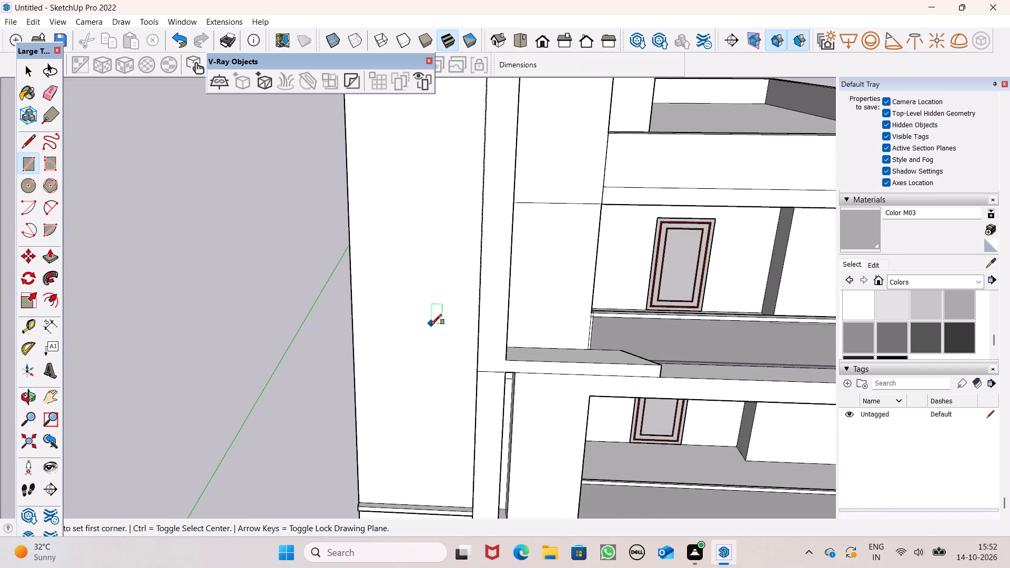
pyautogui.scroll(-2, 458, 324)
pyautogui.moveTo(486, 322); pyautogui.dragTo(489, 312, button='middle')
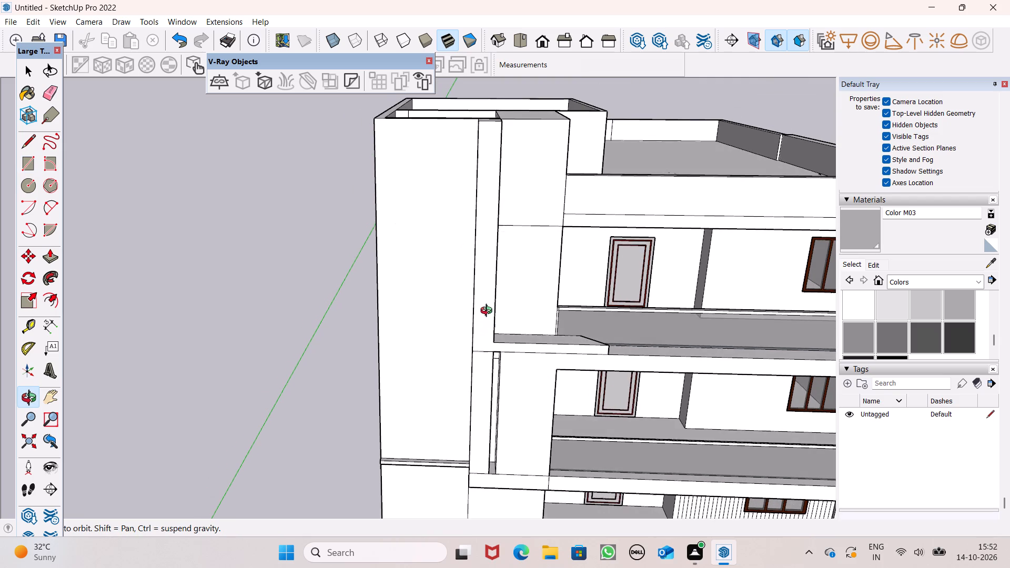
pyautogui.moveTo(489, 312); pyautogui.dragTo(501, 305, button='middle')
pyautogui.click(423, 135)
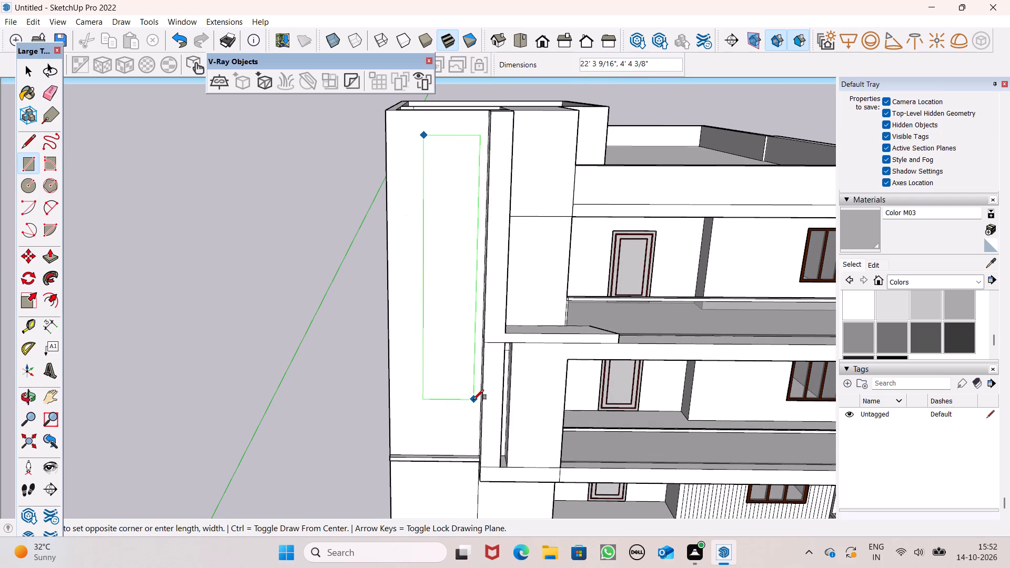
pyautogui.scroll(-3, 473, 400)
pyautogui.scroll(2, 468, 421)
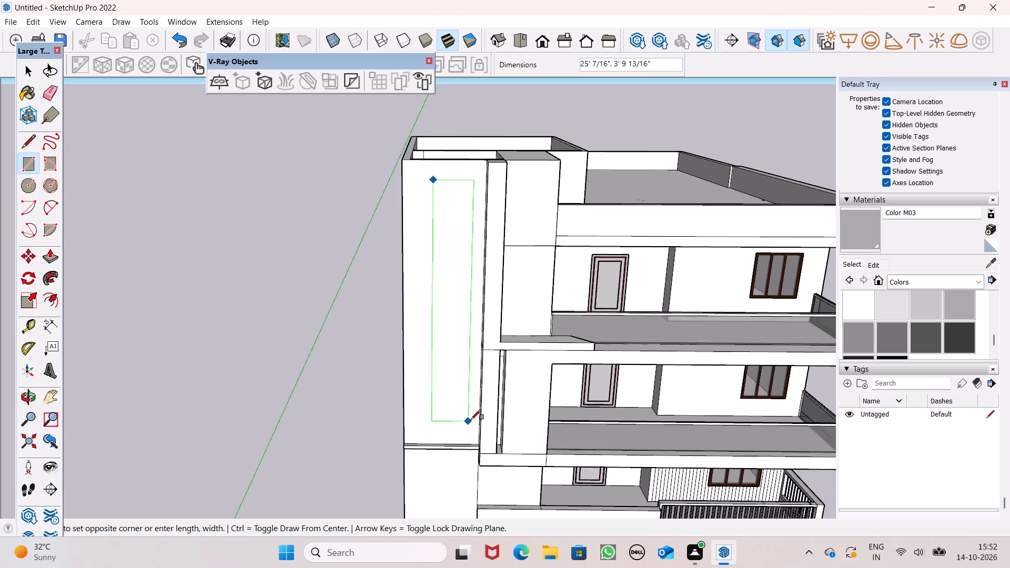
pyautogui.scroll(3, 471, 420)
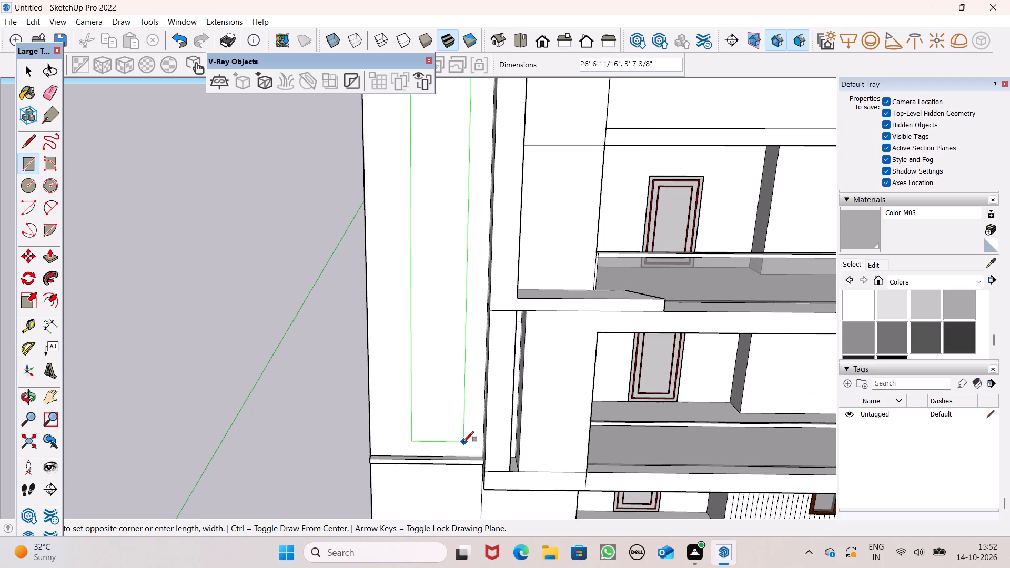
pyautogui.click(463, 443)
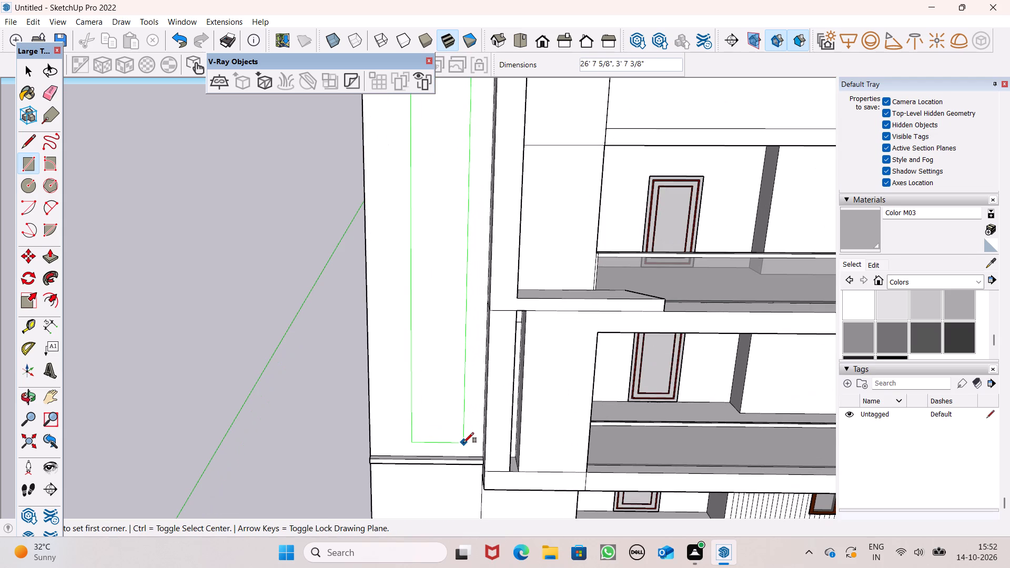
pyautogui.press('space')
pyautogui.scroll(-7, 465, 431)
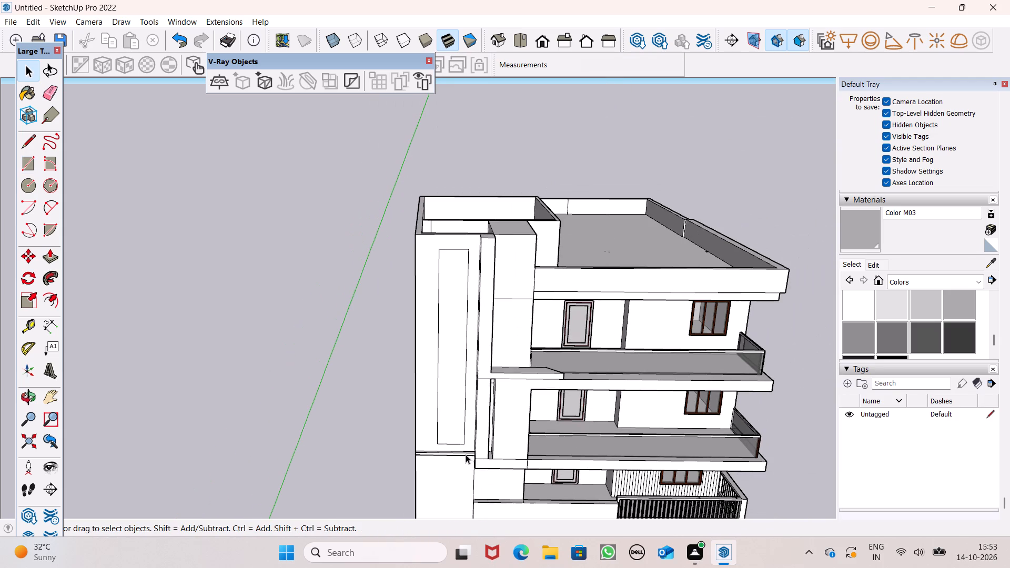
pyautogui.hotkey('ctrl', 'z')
# Draw a tall rectangle about 27' 2" by 3' 4" on the stair tower's front face, ending just above the horizontal ledge.
pyautogui.scroll(2, 424, 336)
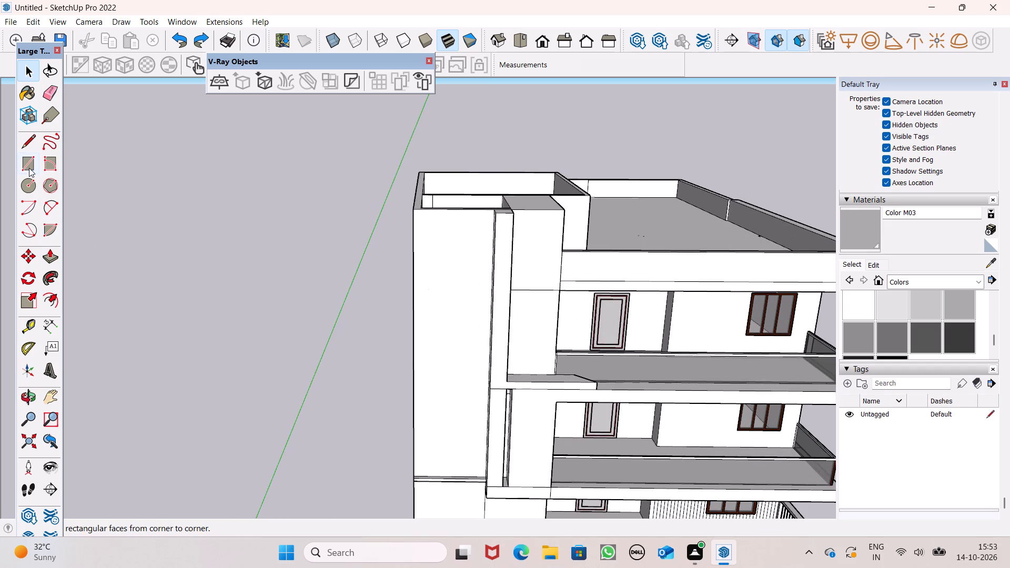
pyautogui.click(29, 167)
pyautogui.scroll(4, 431, 258)
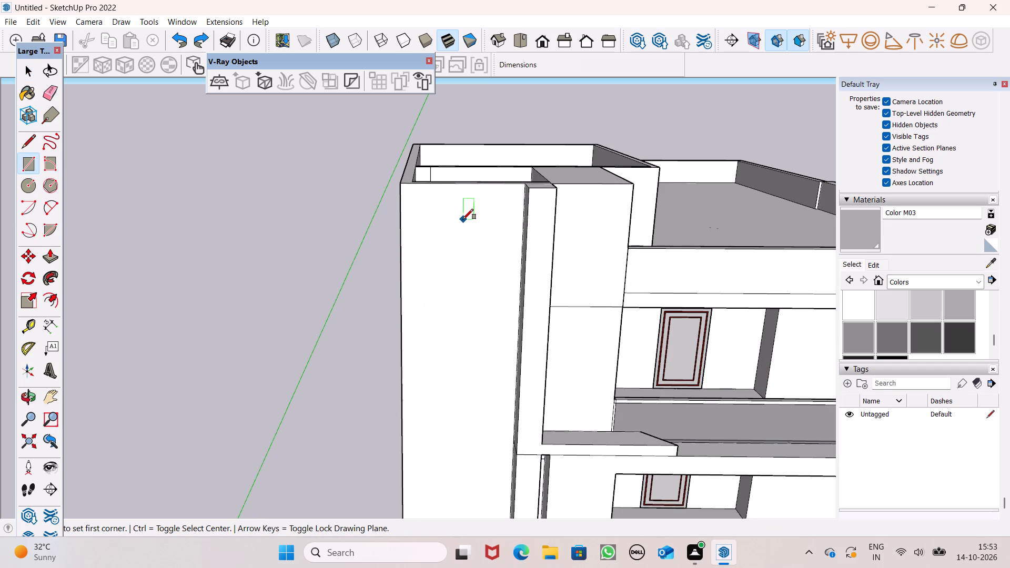
pyautogui.click(459, 211)
pyautogui.scroll(-6, 478, 265)
pyautogui.scroll(6, 483, 429)
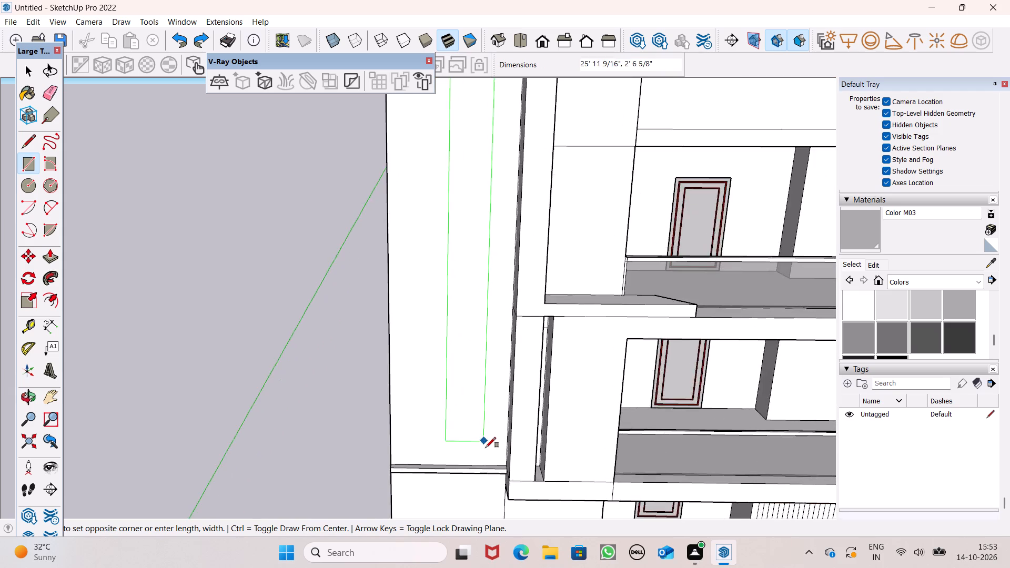
pyautogui.scroll(5, 487, 448)
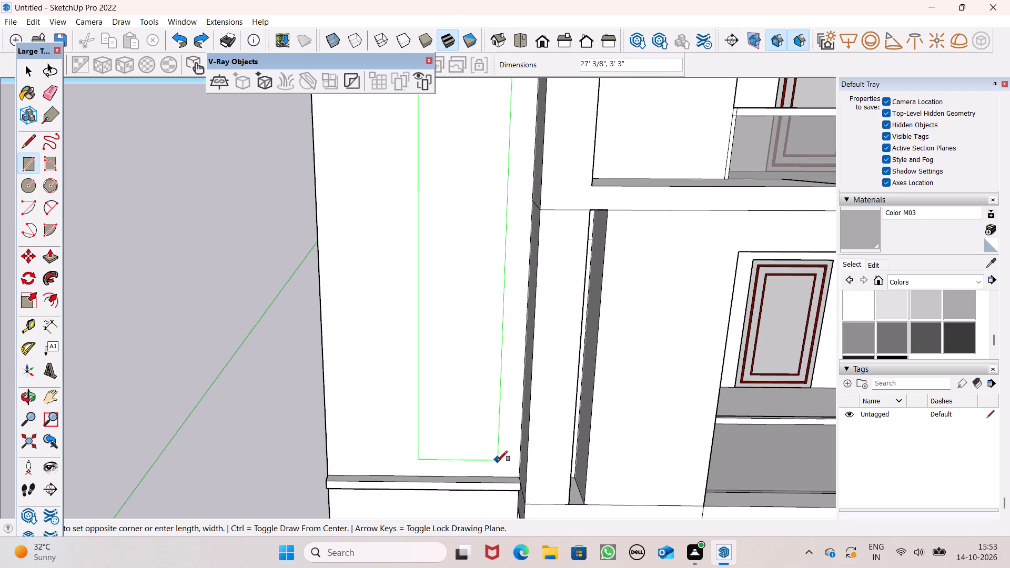
pyautogui.click(500, 464)
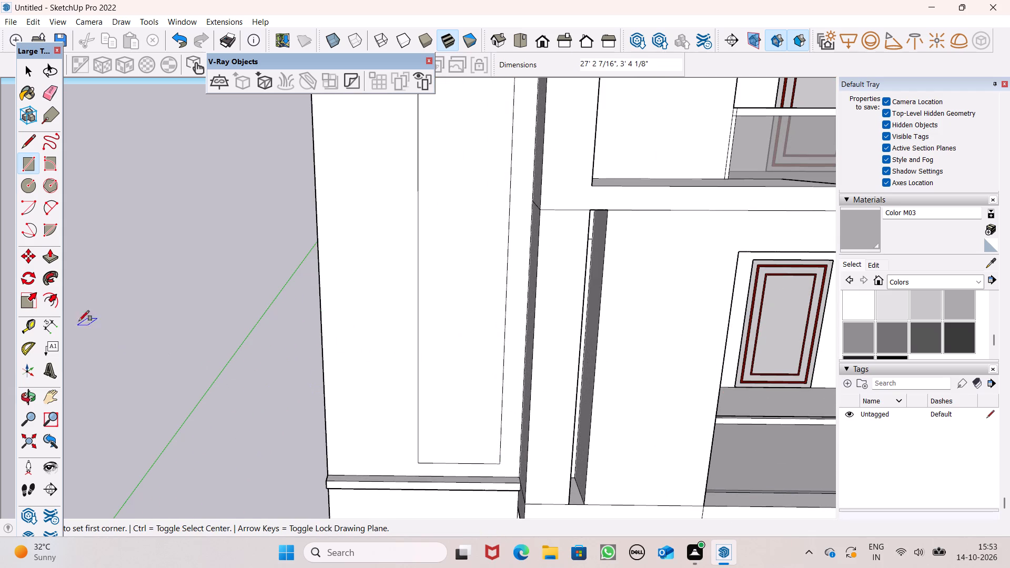
# Offset the tall rectangle's outline inward by about 2 5/8" to form a thin frame border.
pyautogui.click(50, 258)
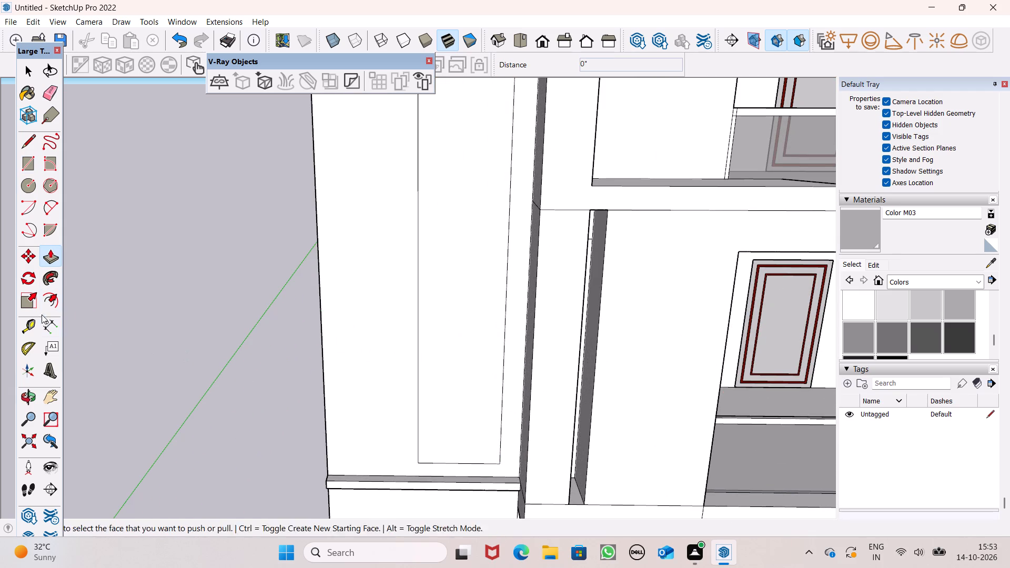
pyautogui.click(52, 299)
pyautogui.scroll(-7, 264, 400)
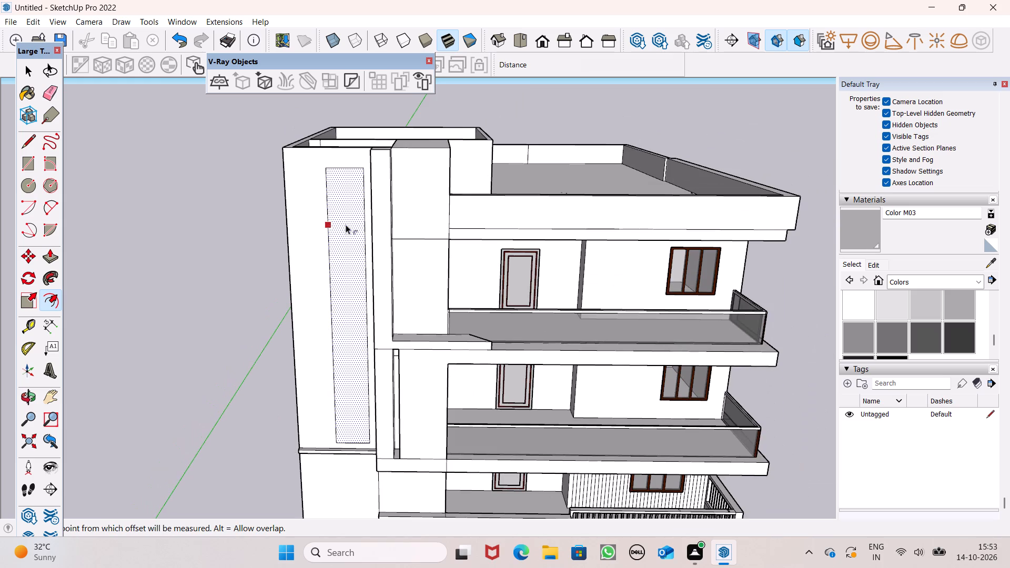
pyautogui.scroll(7, 346, 225)
pyautogui.moveTo(348, 140); pyautogui.dragTo(351, 131)
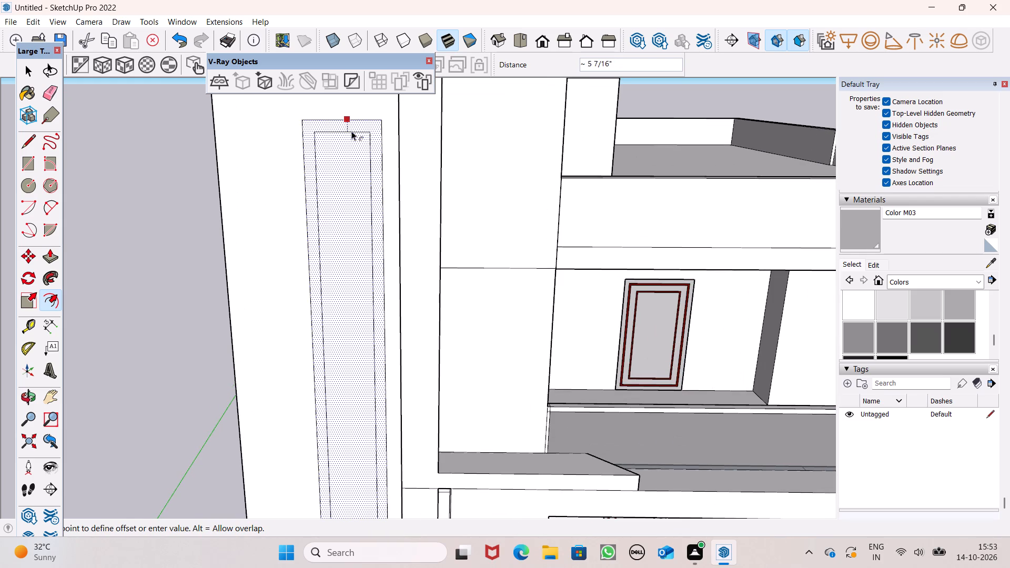
pyautogui.moveTo(351, 131); pyautogui.dragTo(353, 125)
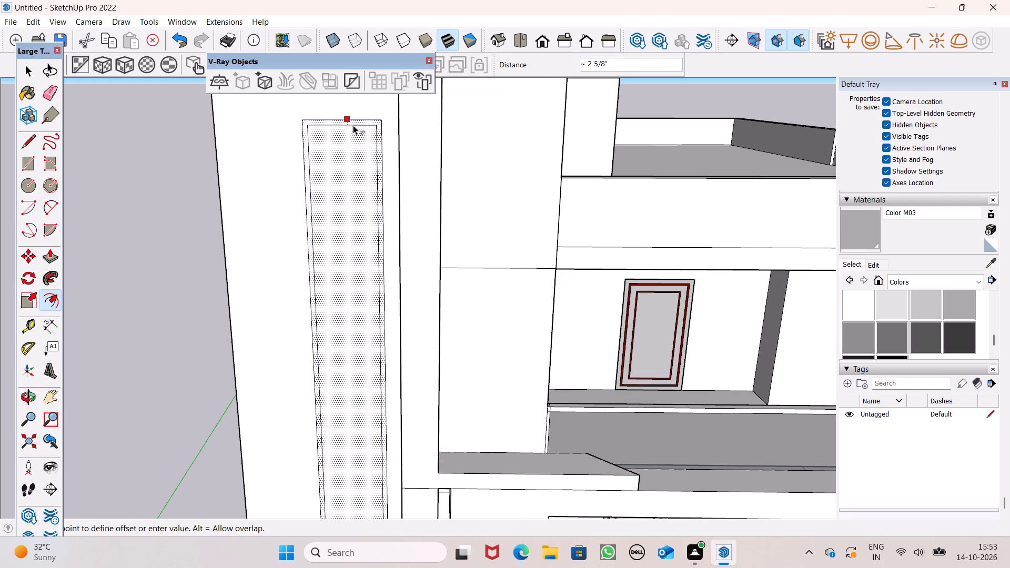
pyautogui.moveTo(353, 125); pyautogui.dragTo(355, 125)
pyautogui.press('space')
pyautogui.scroll(-1, 179, 239)
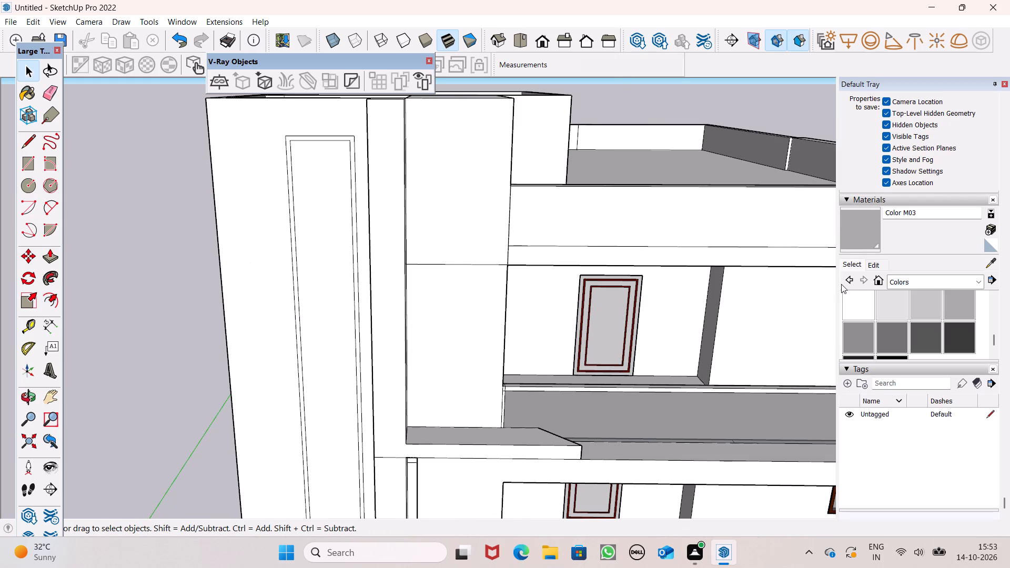
pyautogui.scroll(-5, 570, 235)
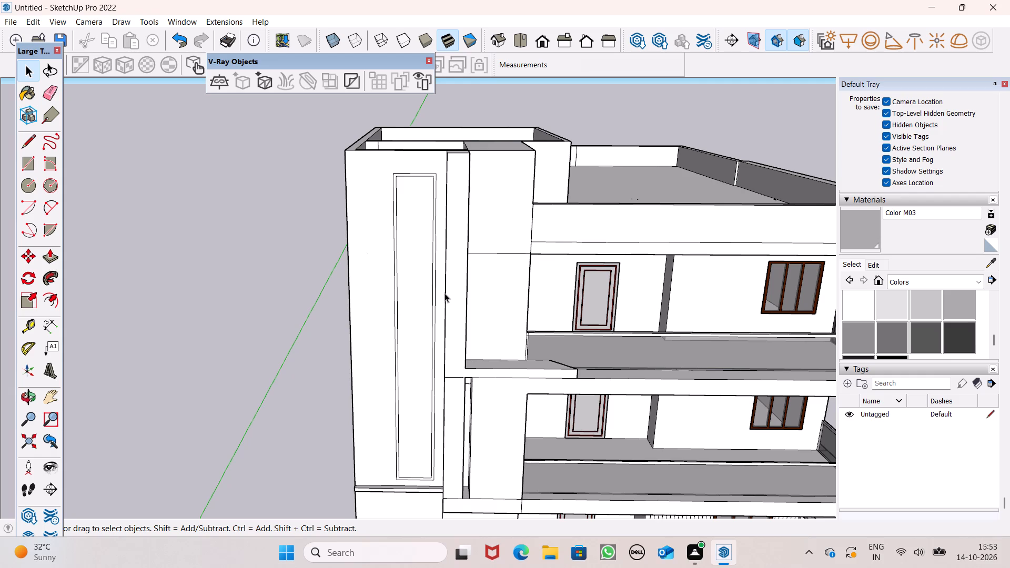
# Draw a horizontal bar rectangle about 2 15/16" by 2' 10 15/16" spanning between the inner vertical edges of the tower's frame.
pyautogui.scroll(2, 442, 282)
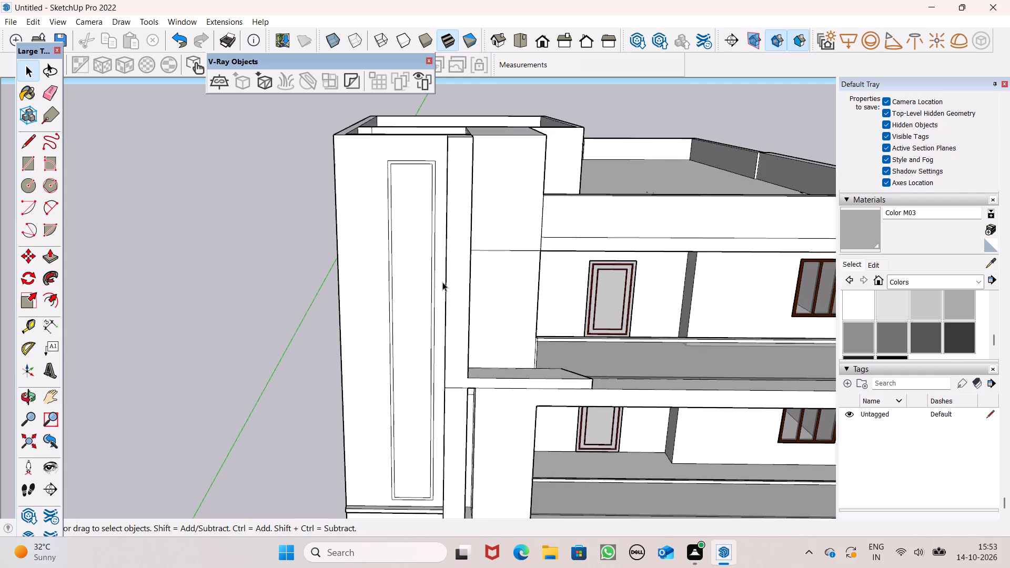
pyautogui.scroll(2, 442, 282)
pyautogui.click(31, 170)
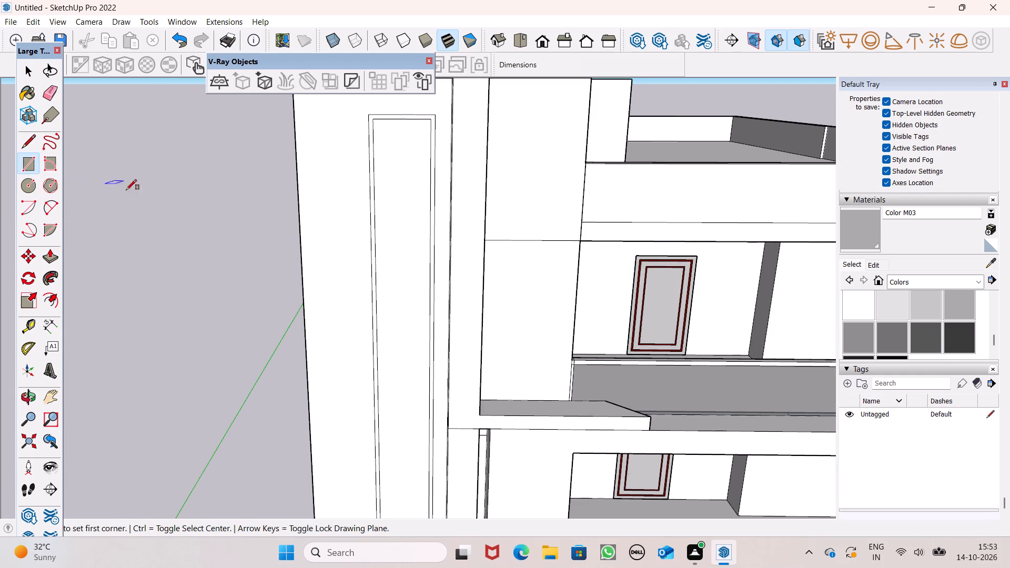
pyautogui.scroll(2, 372, 260)
pyautogui.scroll(-4, 402, 303)
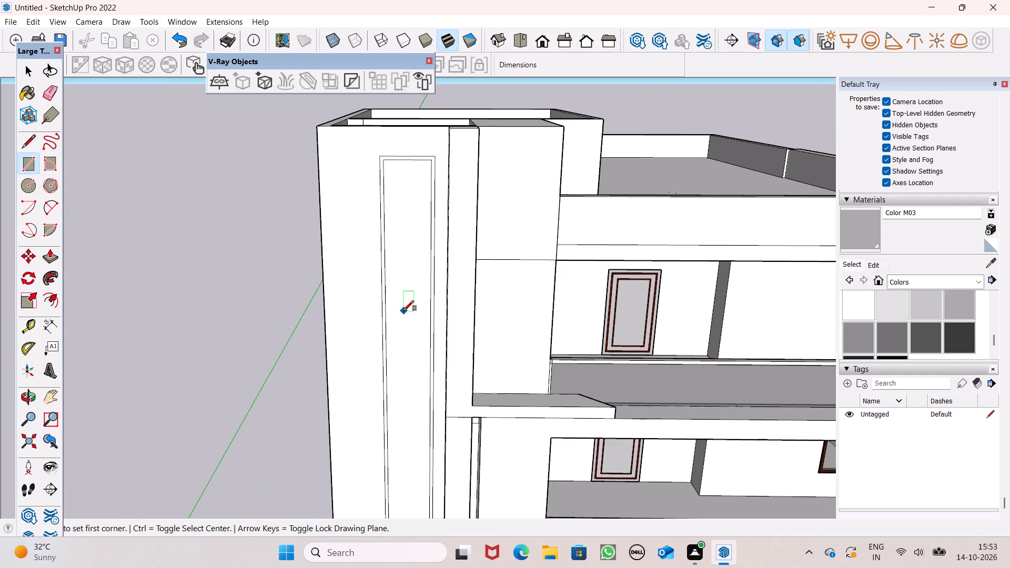
pyautogui.scroll(2, 388, 287)
pyautogui.scroll(-1, 388, 287)
pyautogui.scroll(10, 388, 286)
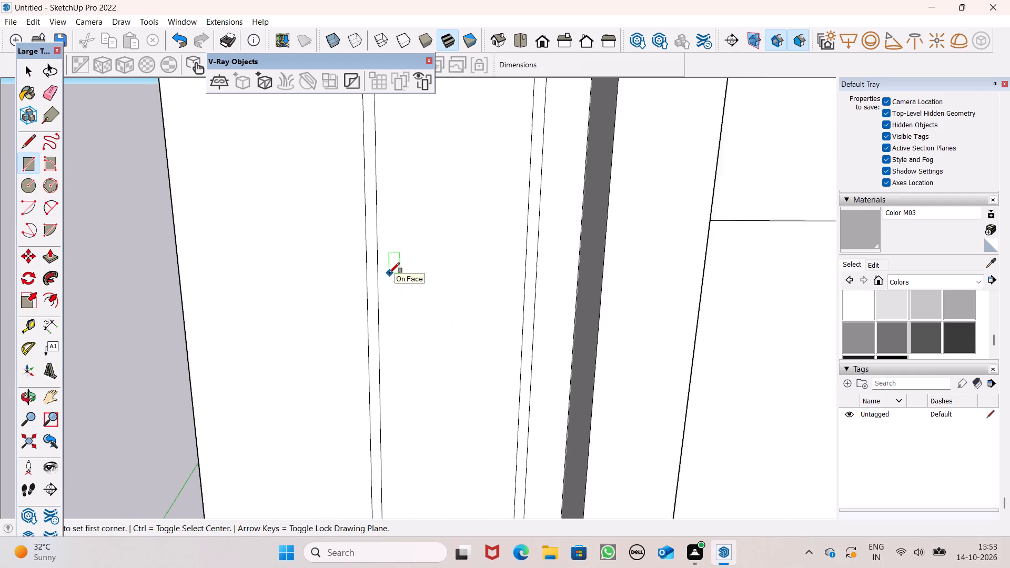
pyautogui.scroll(1, 389, 273)
pyautogui.scroll(-1, 389, 273)
pyautogui.scroll(2, 389, 273)
pyautogui.click(375, 276)
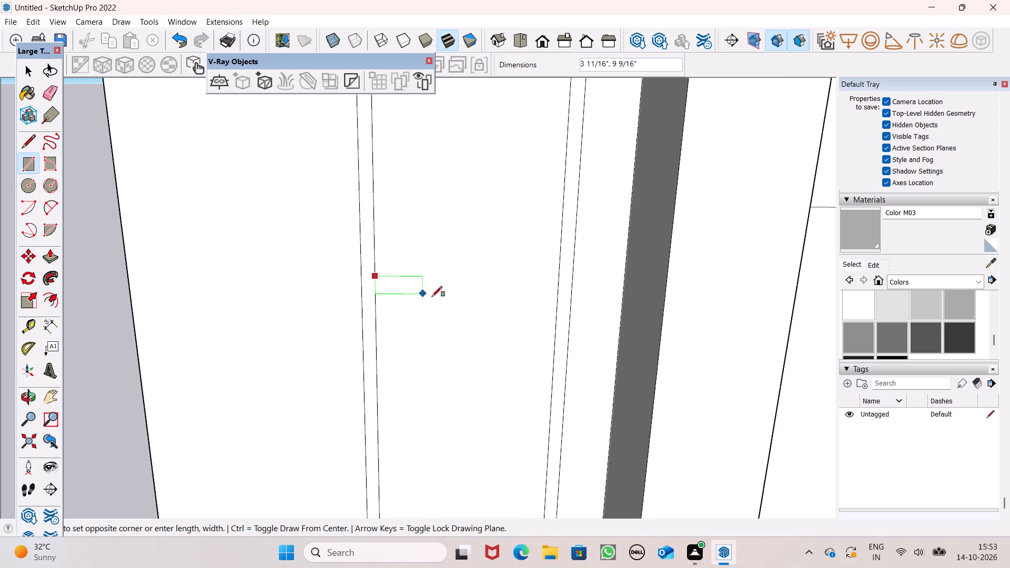
pyautogui.click(558, 292)
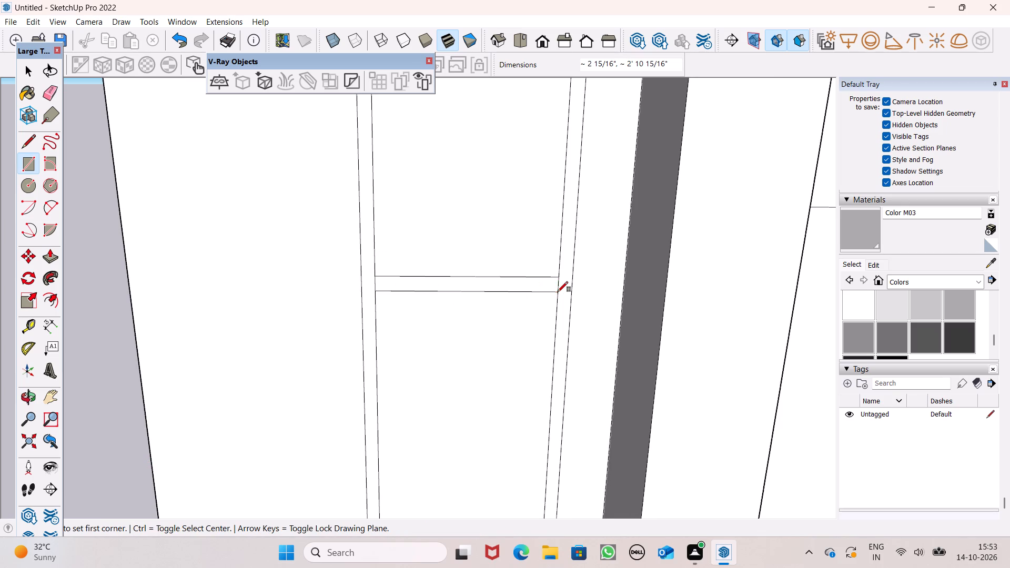
# Copy the horizontal bar about 8' 2" straight down within the tower's tall frame as a second crossbar.
pyautogui.scroll(-14, 470, 261)
pyautogui.scroll(-1, 518, 290)
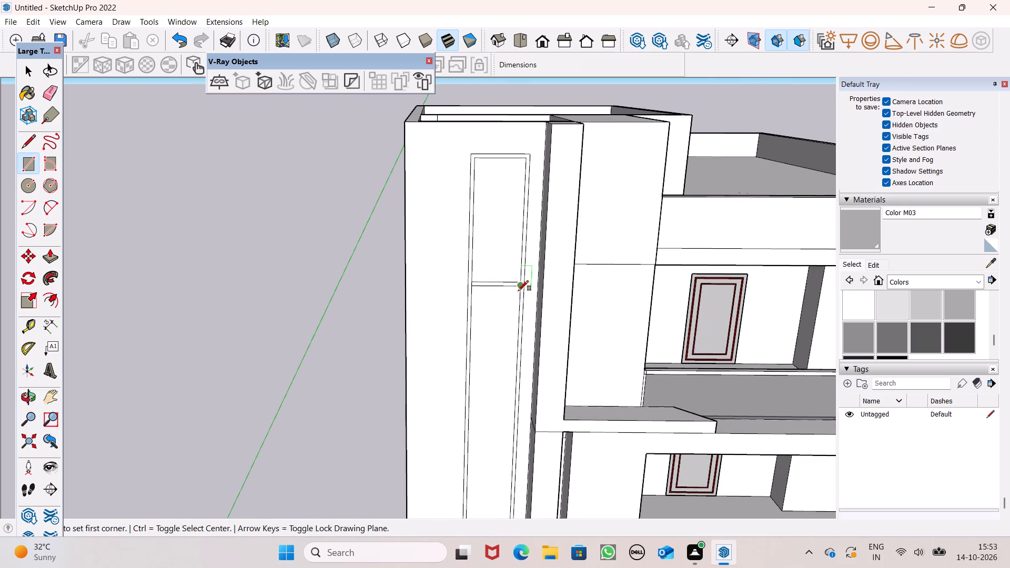
pyautogui.scroll(1, 519, 292)
pyautogui.press('space')
pyautogui.scroll(-3, 319, 269)
pyautogui.scroll(2, 461, 326)
pyautogui.scroll(-1, 454, 324)
pyautogui.scroll(1, 454, 324)
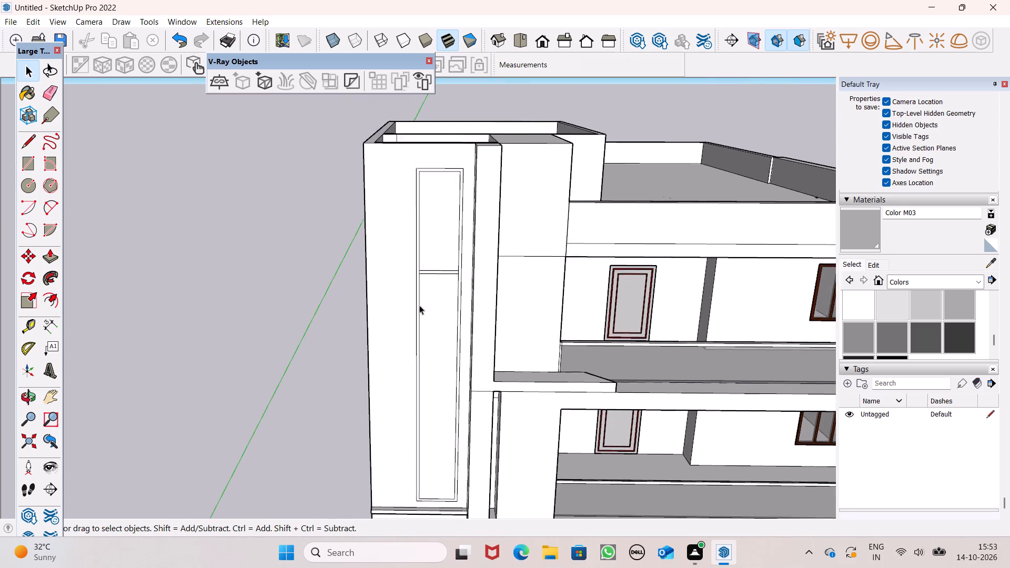
pyautogui.scroll(-1, 445, 320)
pyautogui.scroll(12, 419, 305)
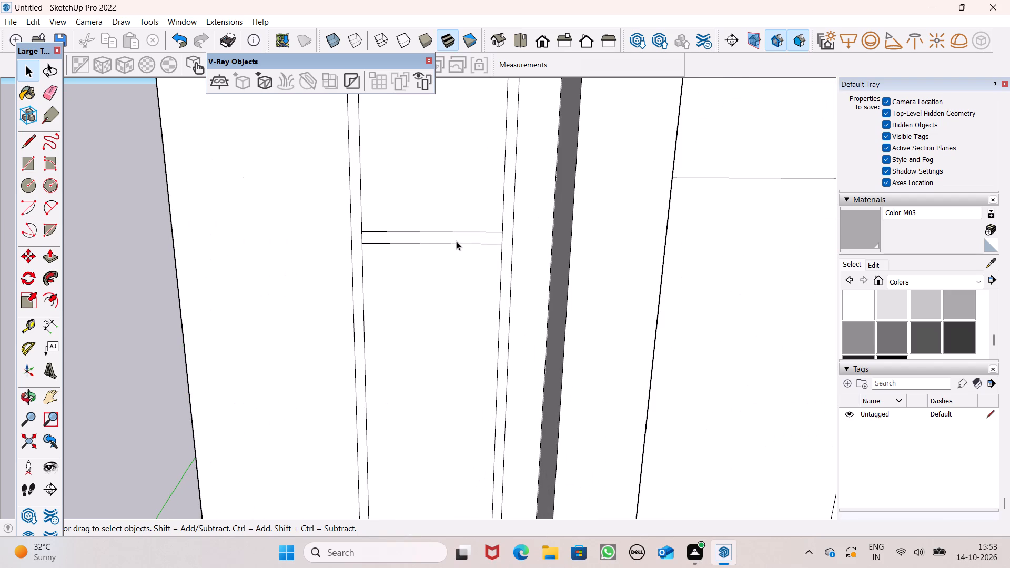
pyautogui.doubleClick(459, 238)
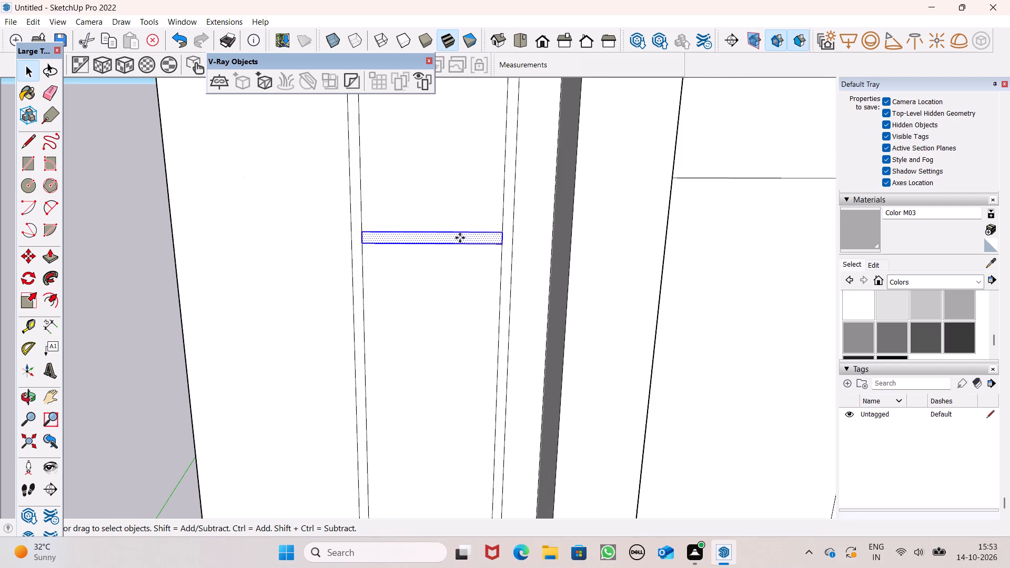
pyautogui.press('m')
pyautogui.press('Return')
pyautogui.scroll(-9, 489, 192)
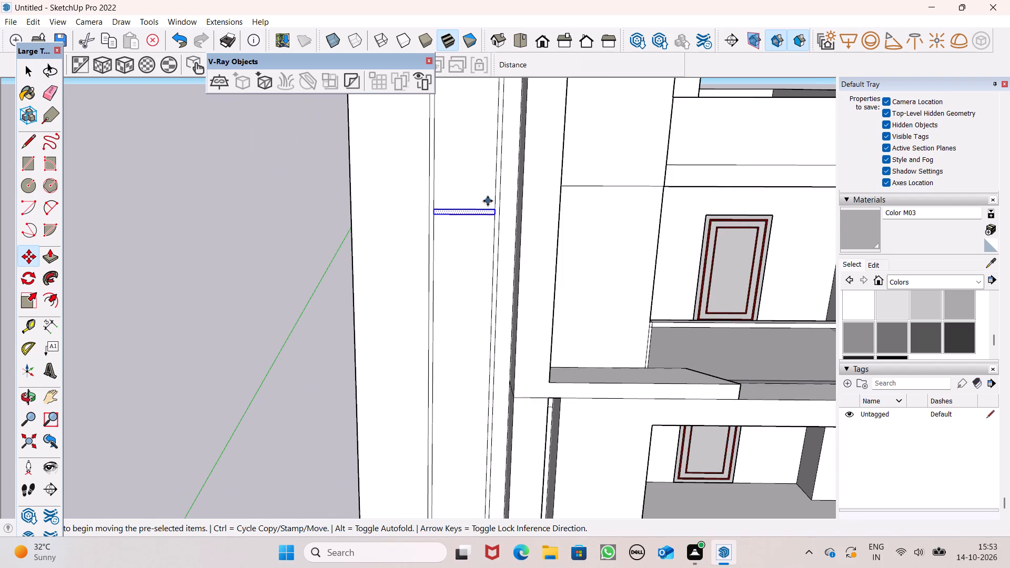
pyautogui.scroll(-1, 488, 208)
pyautogui.scroll(-5, 506, 149)
pyautogui.scroll(3, 509, 219)
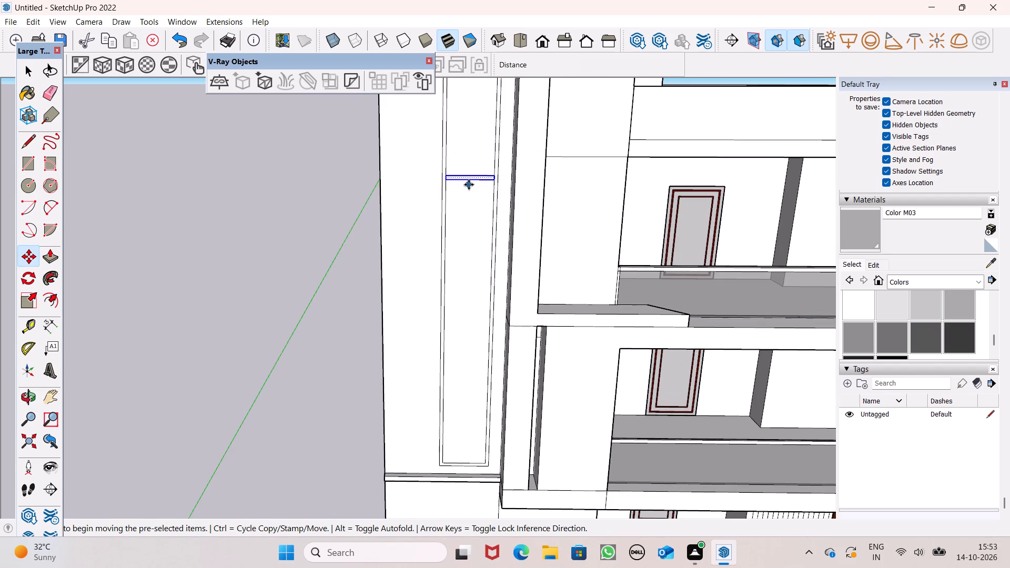
pyautogui.moveTo(470, 182); pyautogui.dragTo(471, 194)
pyautogui.moveTo(470, 195); pyautogui.dragTo(470, 278)
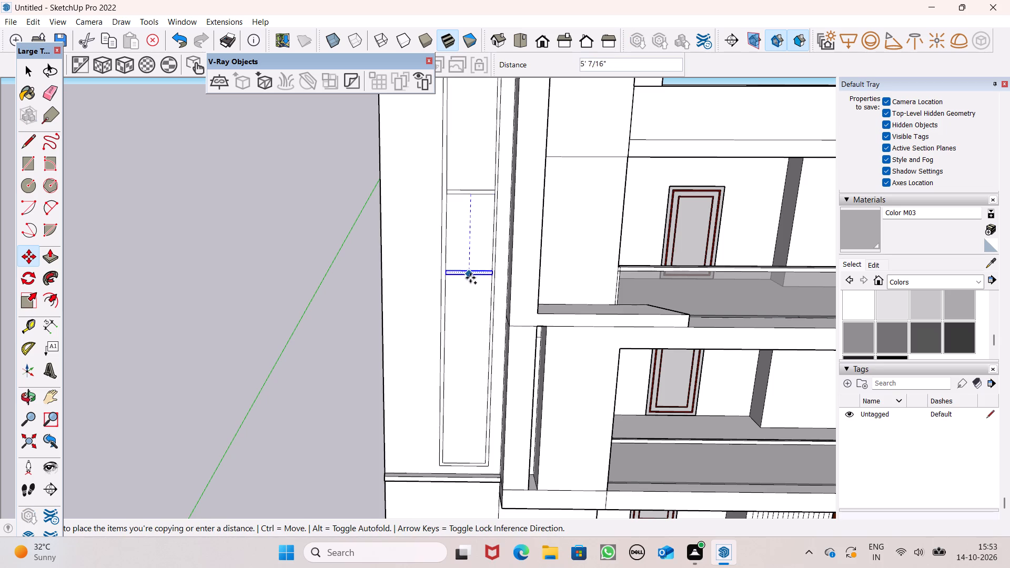
pyautogui.moveTo(470, 278); pyautogui.dragTo(465, 322)
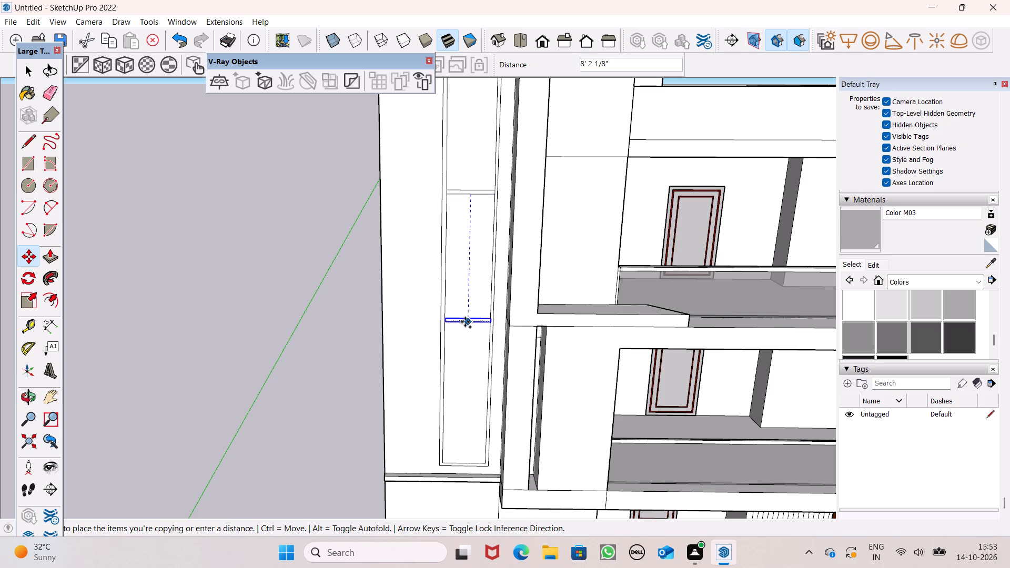
pyautogui.moveTo(465, 322); pyautogui.dragTo(464, 322)
pyautogui.press('space')
pyautogui.click(231, 283)
# Erase the short end edges of the upper crossbar so it merges with the frame's vertical borders.
pyautogui.scroll(-7, 244, 289)
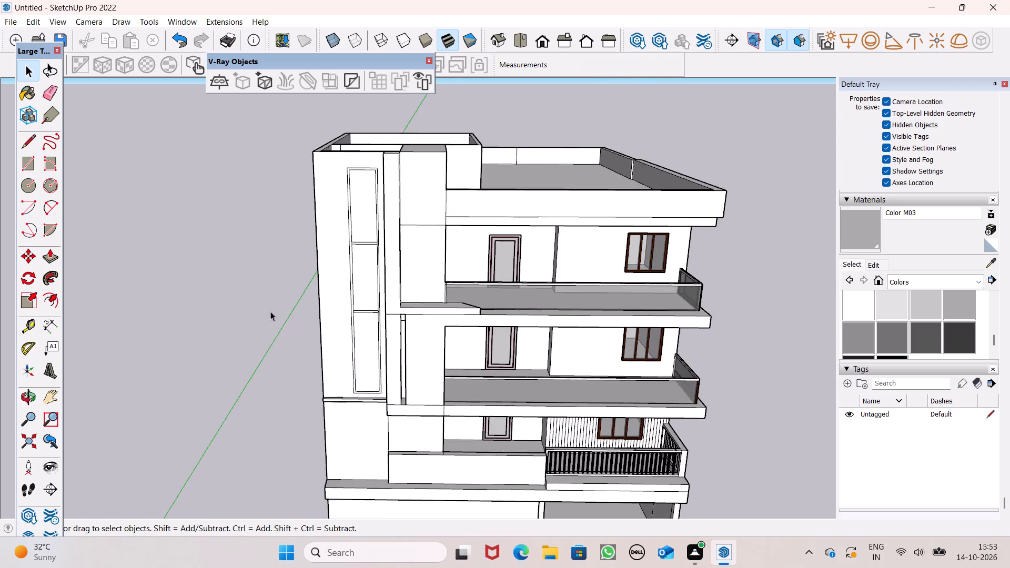
pyautogui.scroll(7, 371, 296)
pyautogui.scroll(3, 293, 279)
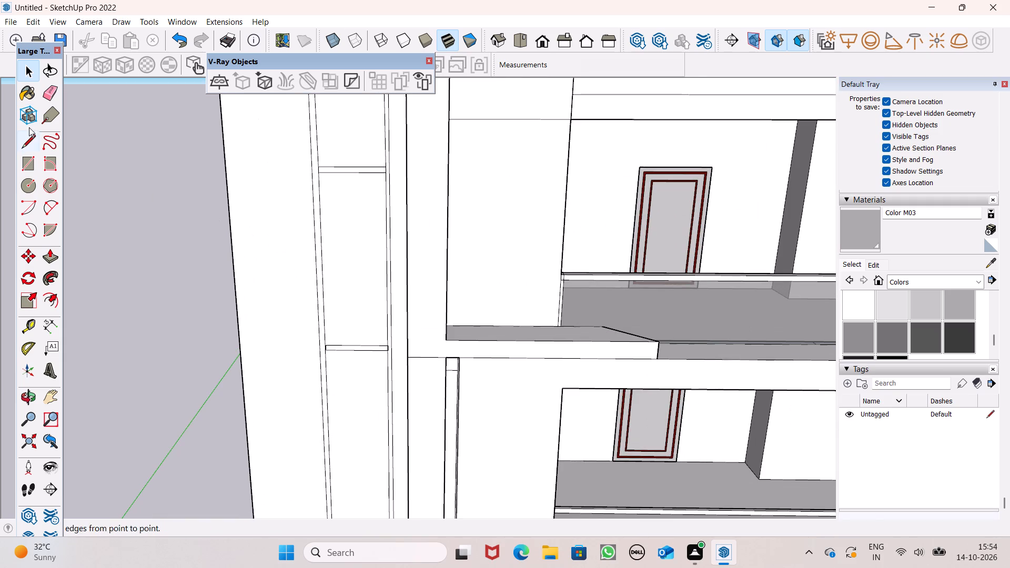
pyautogui.click(49, 95)
pyautogui.scroll(1, 305, 211)
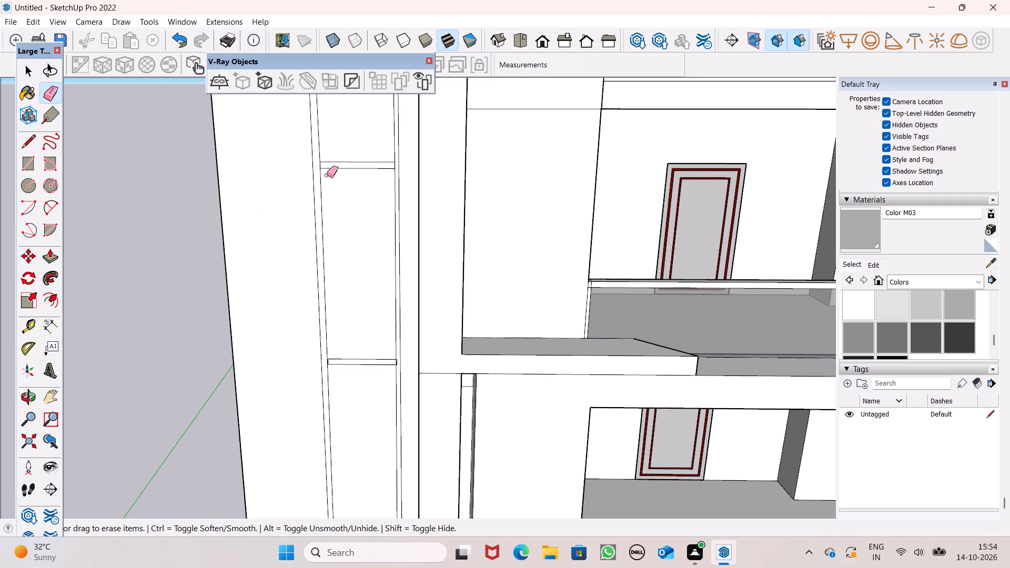
pyautogui.scroll(12, 327, 175)
pyautogui.moveTo(324, 159); pyautogui.dragTo(316, 158)
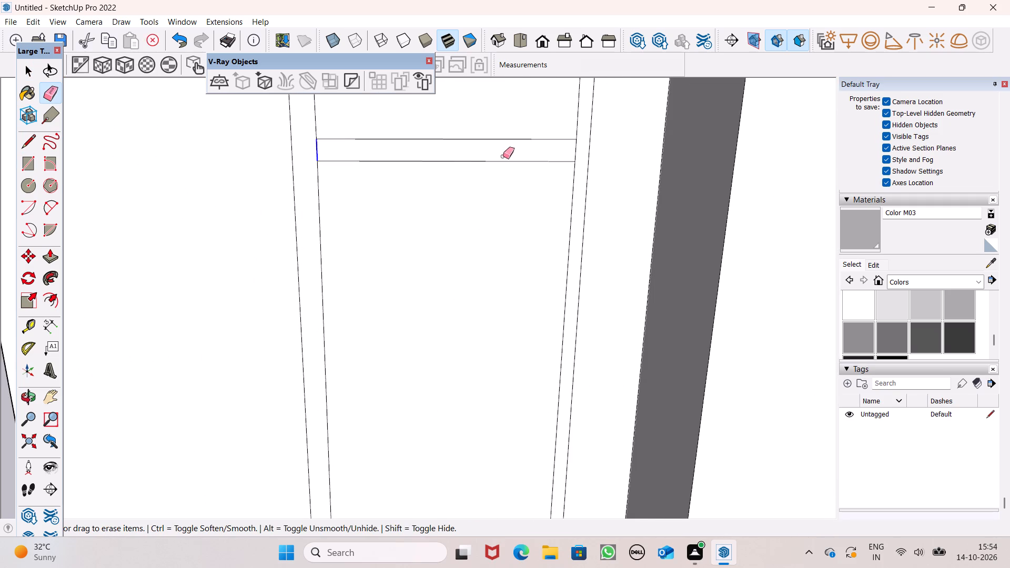
pyautogui.scroll(6, 507, 156)
pyautogui.moveTo(600, 148); pyautogui.dragTo(593, 148)
pyautogui.scroll(-1, 594, 147)
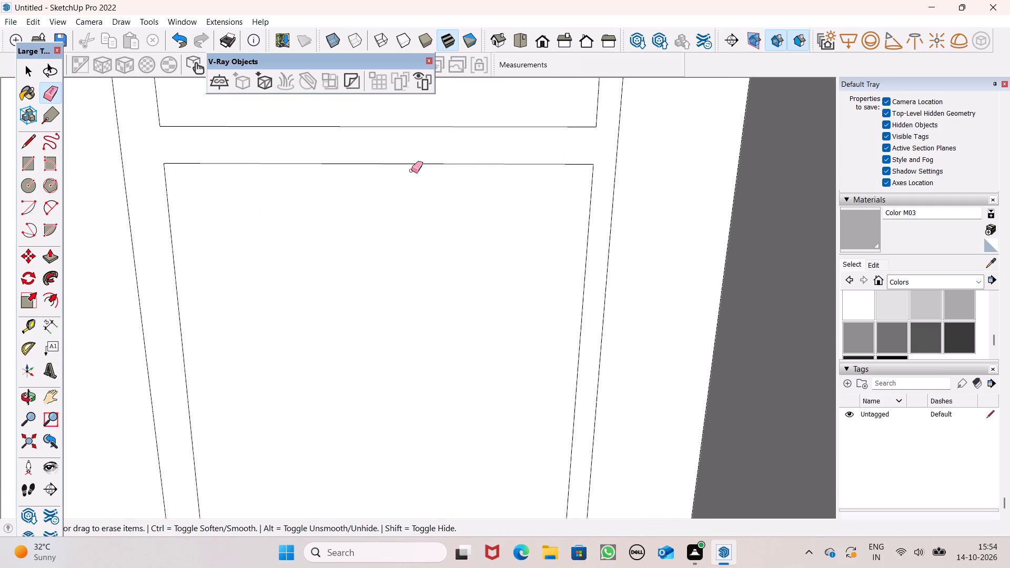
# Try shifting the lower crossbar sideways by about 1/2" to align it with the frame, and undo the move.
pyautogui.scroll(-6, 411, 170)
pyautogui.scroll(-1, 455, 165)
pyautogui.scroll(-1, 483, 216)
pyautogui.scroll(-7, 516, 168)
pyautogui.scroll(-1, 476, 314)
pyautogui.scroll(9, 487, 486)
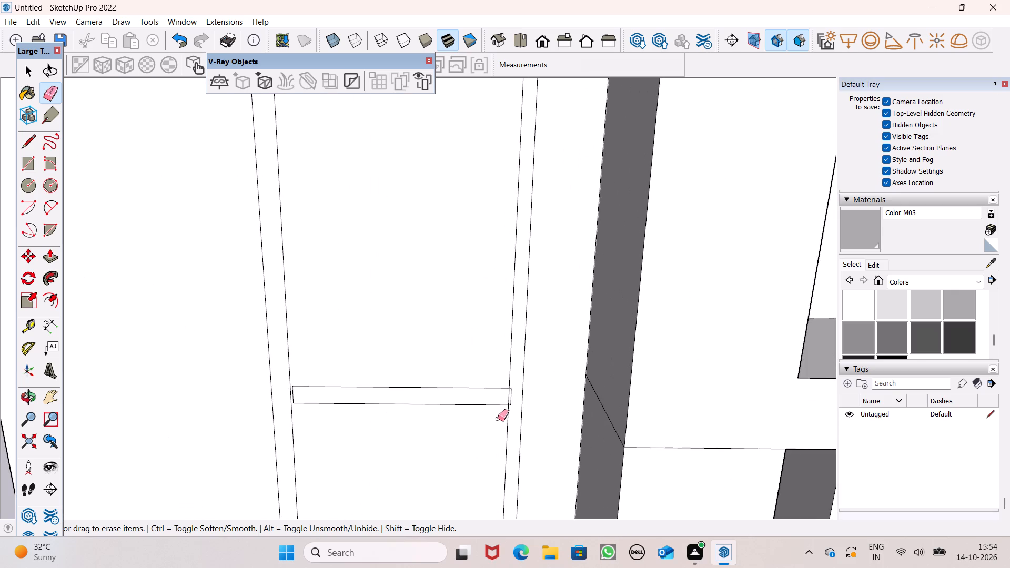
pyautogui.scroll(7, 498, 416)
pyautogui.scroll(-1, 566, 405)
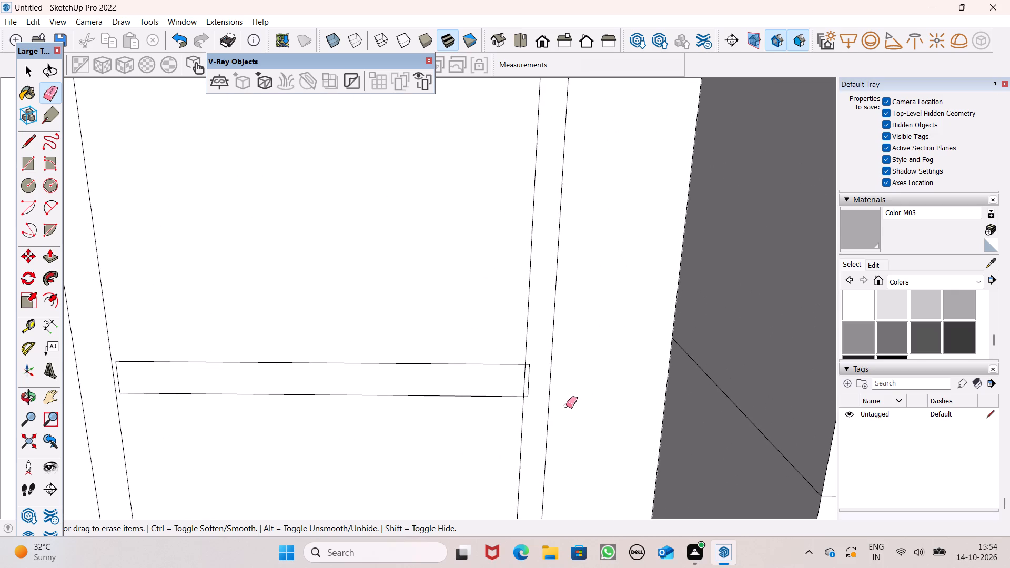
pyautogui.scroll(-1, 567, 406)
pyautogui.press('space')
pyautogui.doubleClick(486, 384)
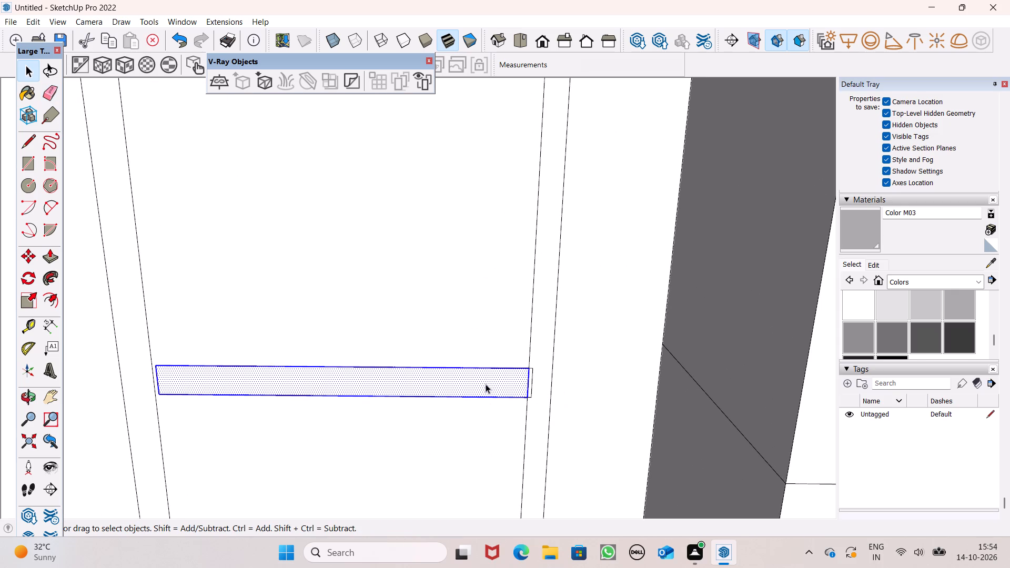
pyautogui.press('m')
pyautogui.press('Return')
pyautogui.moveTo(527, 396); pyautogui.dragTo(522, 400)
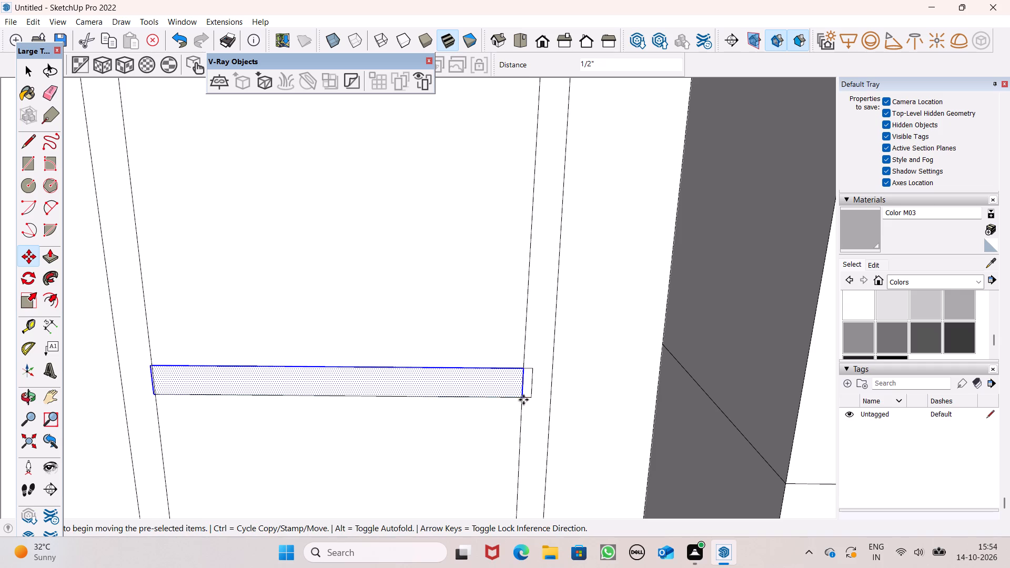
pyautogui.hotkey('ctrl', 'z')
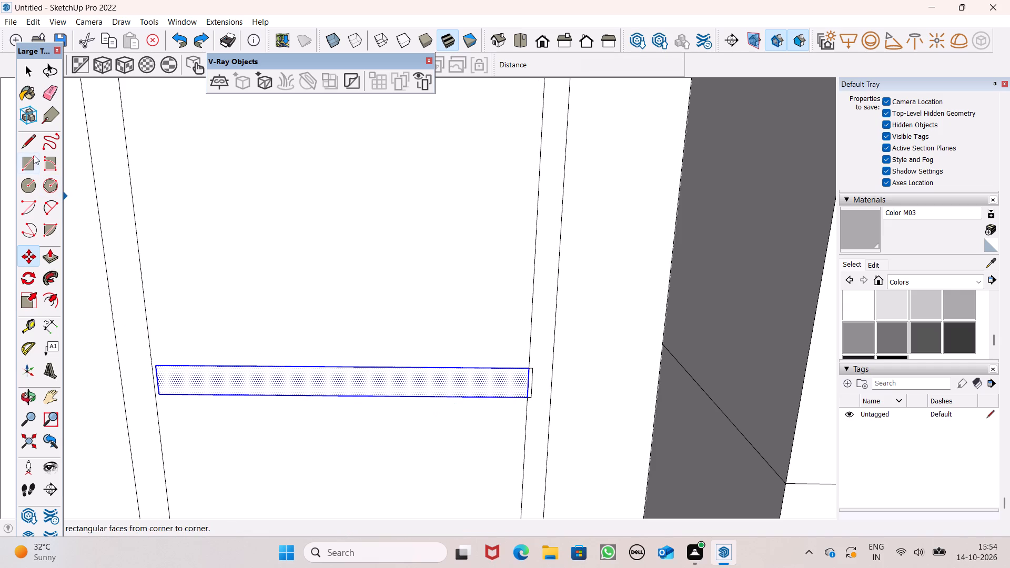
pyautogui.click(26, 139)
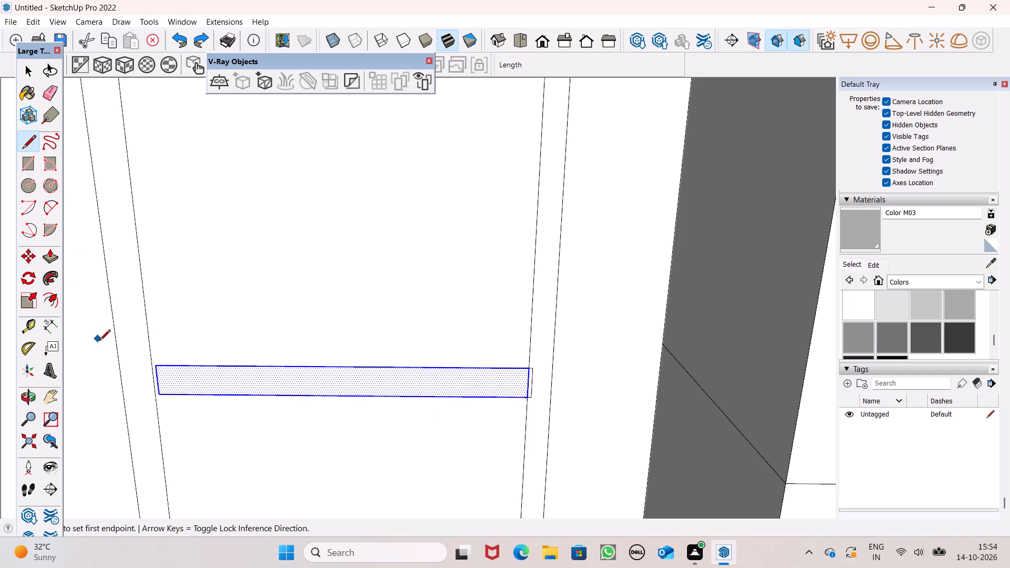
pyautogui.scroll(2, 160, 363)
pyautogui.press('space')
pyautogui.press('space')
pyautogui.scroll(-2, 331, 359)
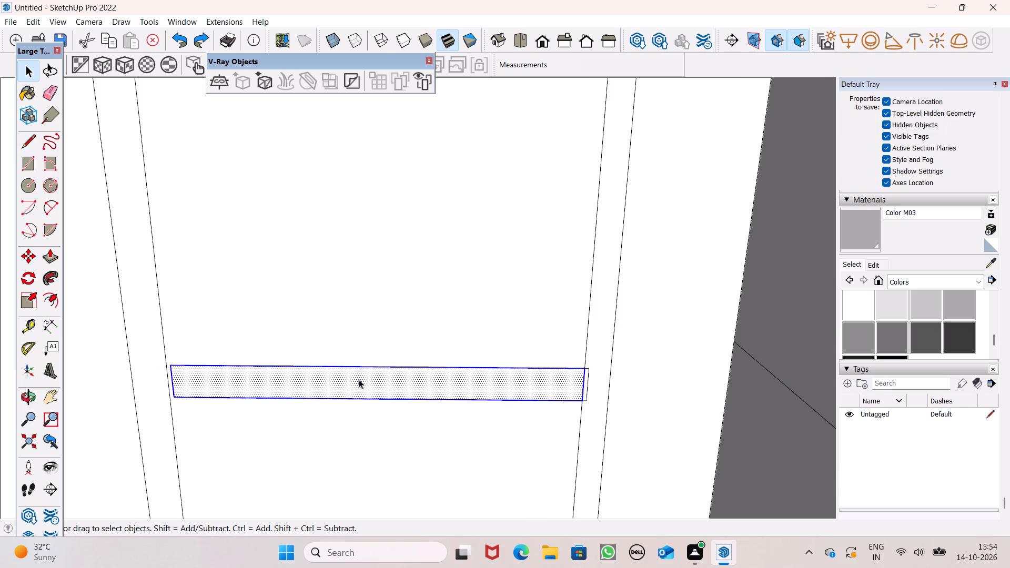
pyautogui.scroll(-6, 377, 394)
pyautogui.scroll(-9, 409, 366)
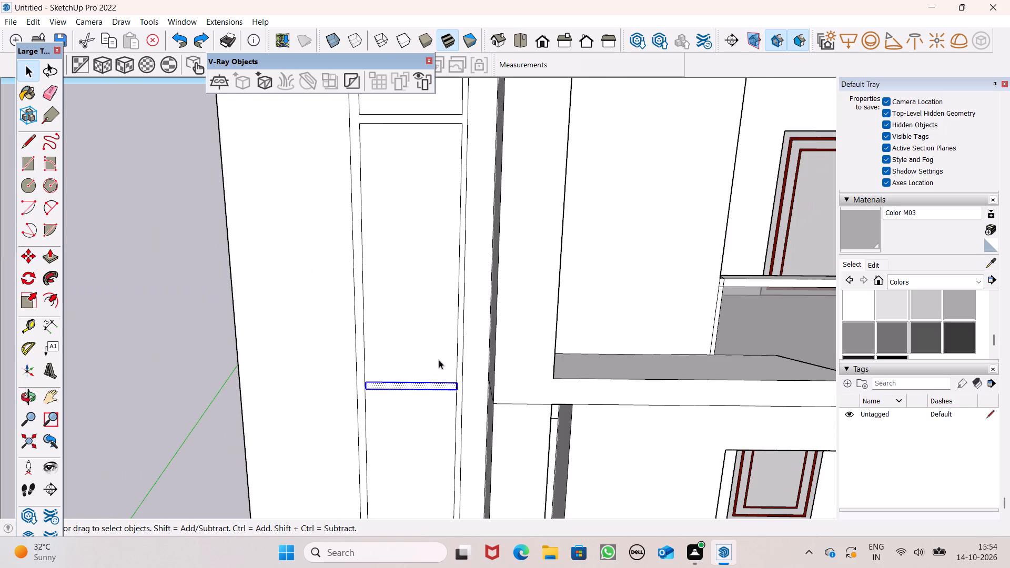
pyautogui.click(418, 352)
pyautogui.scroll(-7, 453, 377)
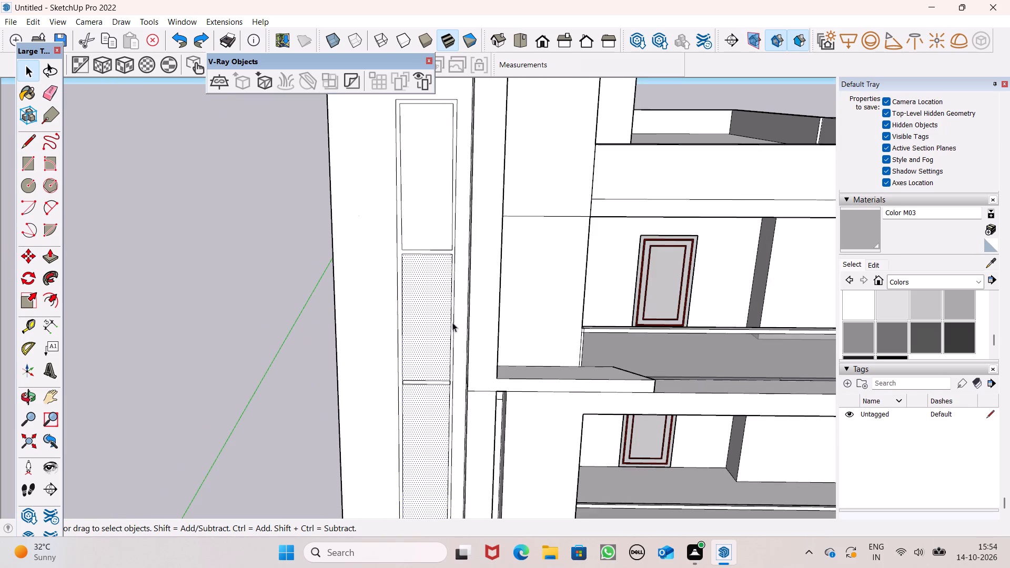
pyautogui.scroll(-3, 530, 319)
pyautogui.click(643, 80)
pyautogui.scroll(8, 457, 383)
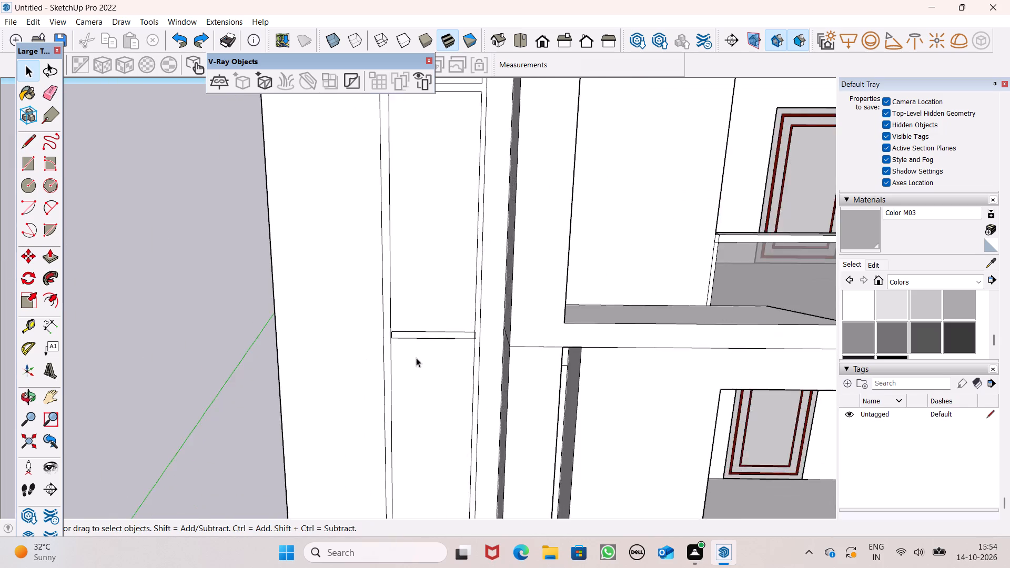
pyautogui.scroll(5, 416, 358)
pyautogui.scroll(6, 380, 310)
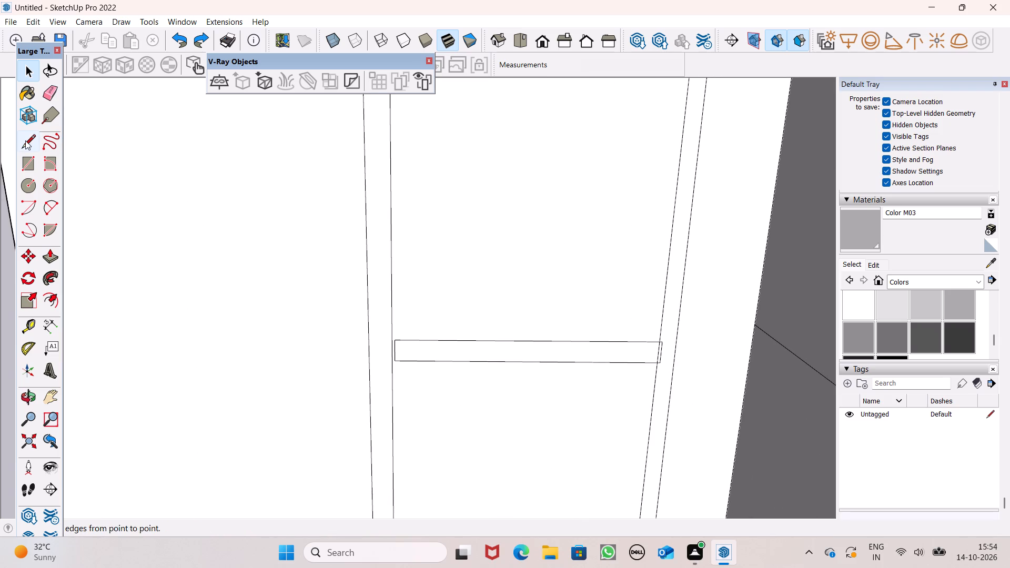
# Draw two short lines of about 3/8" extending the lower crossbar's top and bottom edges to the frame's left inner edge.
pyautogui.click(25, 140)
pyautogui.scroll(4, 352, 410)
pyautogui.scroll(7, 389, 305)
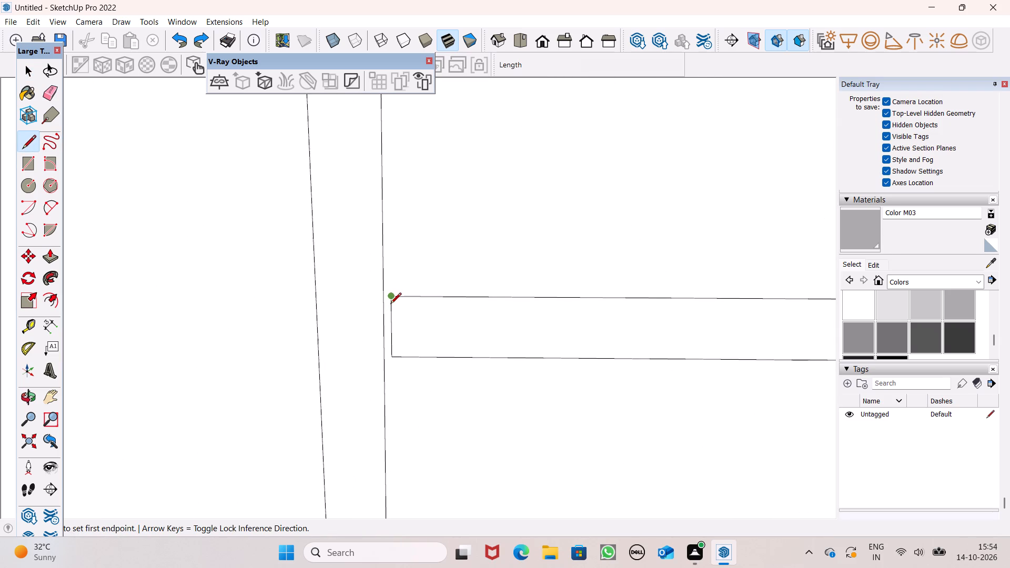
pyautogui.click(389, 299)
pyautogui.click(382, 299)
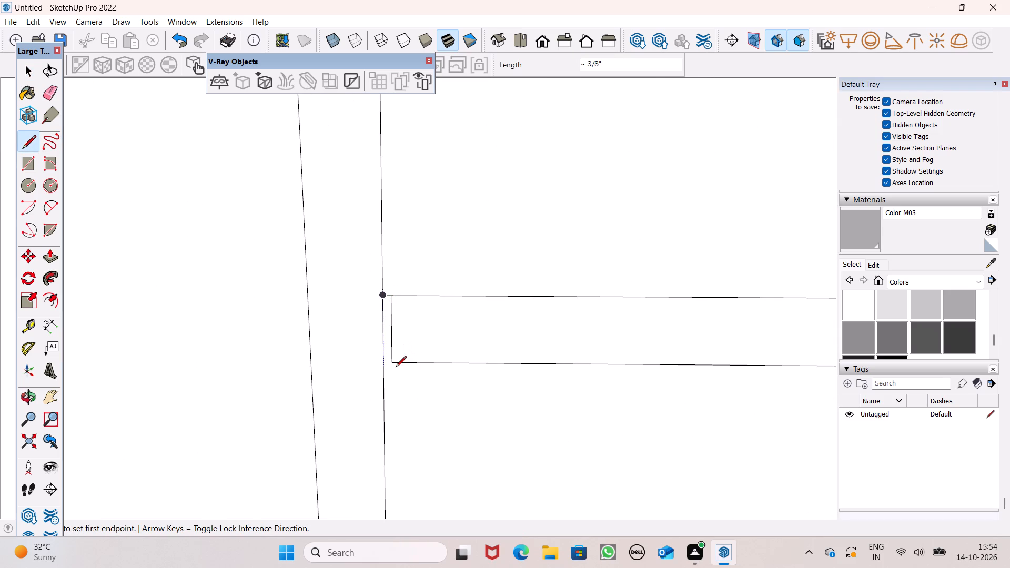
pyautogui.click(389, 364)
pyautogui.click(383, 366)
# Erase the lower crossbar's end edges and the stubs overlapping the right border so it merges with the frame.
pyautogui.click(50, 97)
pyautogui.moveTo(377, 324); pyautogui.dragTo(416, 330)
pyautogui.moveTo(396, 337); pyautogui.dragTo(387, 337)
pyautogui.scroll(-2, 342, 348)
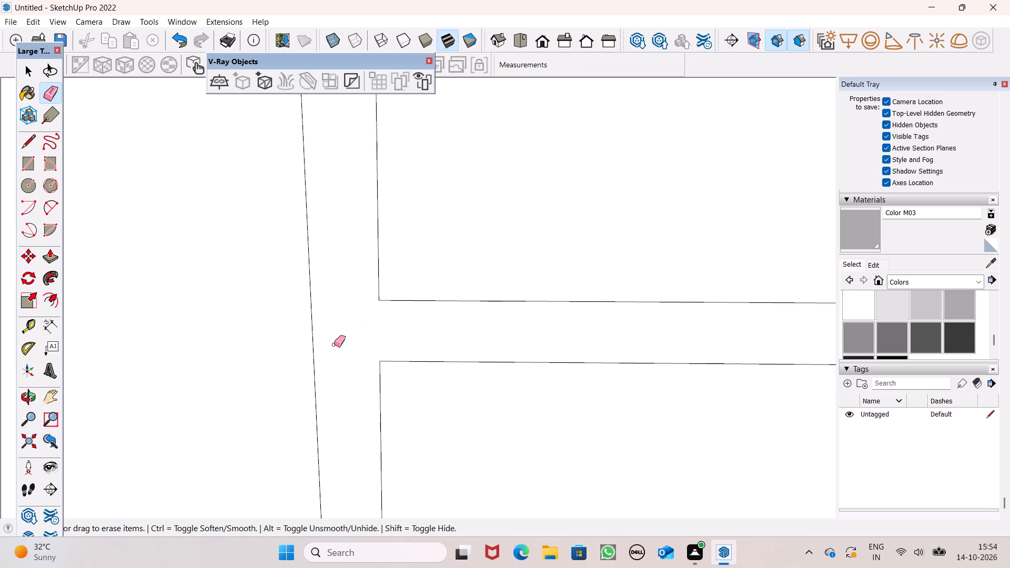
pyautogui.scroll(-6, 334, 344)
pyautogui.scroll(-3, 422, 324)
pyautogui.scroll(6, 604, 333)
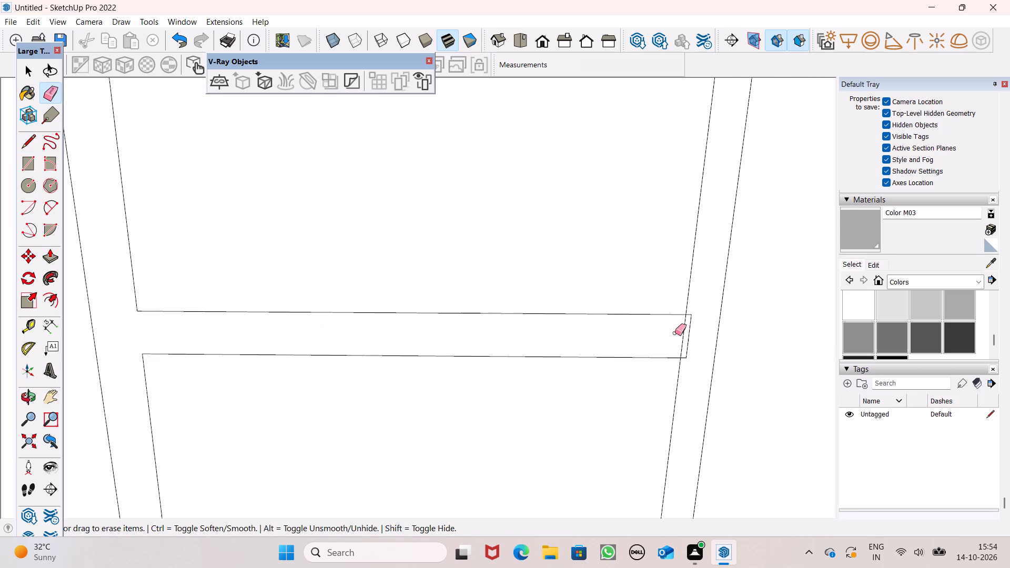
pyautogui.scroll(8, 689, 333)
pyautogui.moveTo(690, 333); pyautogui.dragTo(664, 338)
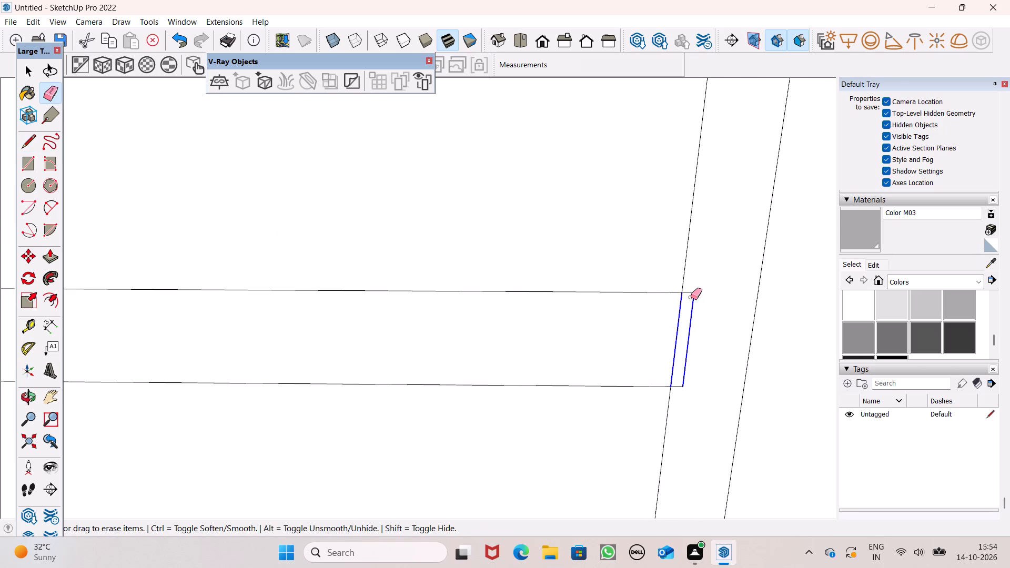
pyautogui.click(690, 291)
pyautogui.click(684, 388)
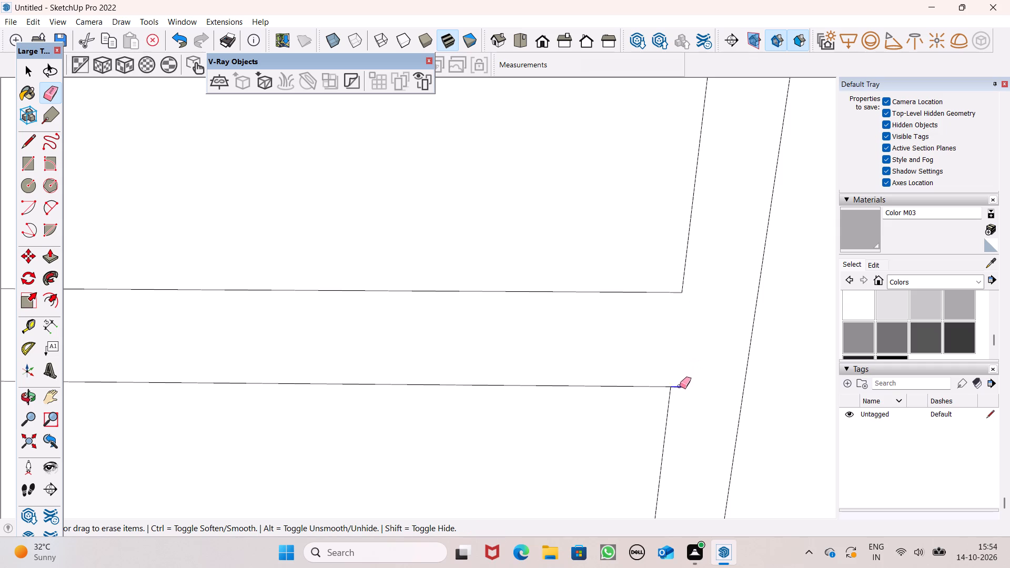
pyautogui.click(680, 386)
pyautogui.press('space')
# Examine the tower's tall window frame and its two crossbars in the context of the facade.
pyautogui.scroll(-1, 610, 303)
pyautogui.scroll(1, 610, 303)
pyautogui.scroll(-5, 342, 85)
pyautogui.scroll(-1, 138, 529)
pyautogui.scroll(-1, 311, 361)
pyautogui.scroll(-1, 348, 395)
pyautogui.scroll(1, 348, 395)
pyautogui.scroll(-3, 476, 413)
pyautogui.scroll(-10, 442, 380)
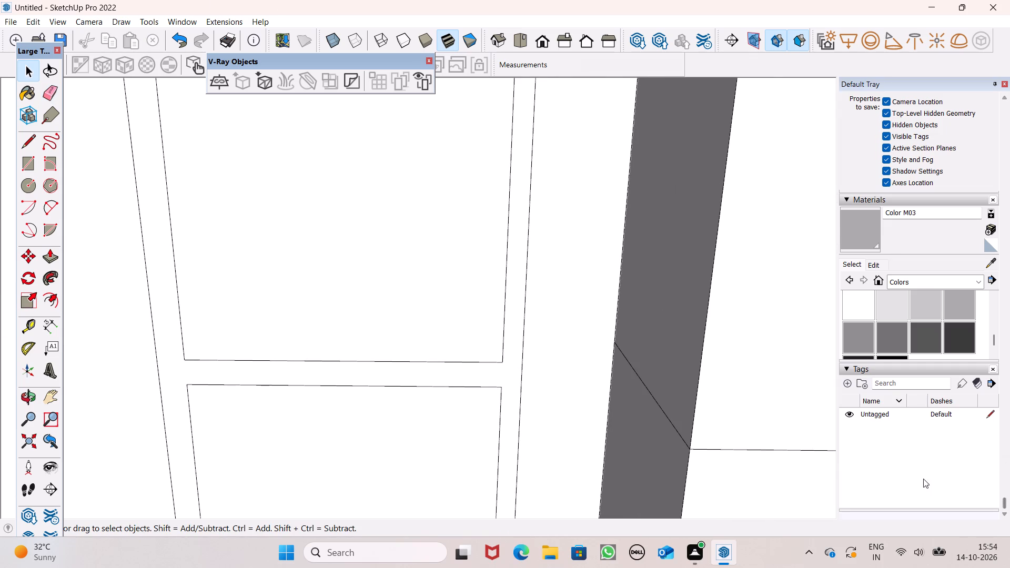
pyautogui.scroll(-6, 532, 455)
pyautogui.scroll(-5, 605, 357)
pyautogui.scroll(-4, 580, 270)
pyautogui.scroll(1, 571, 294)
pyautogui.scroll(-2, 571, 294)
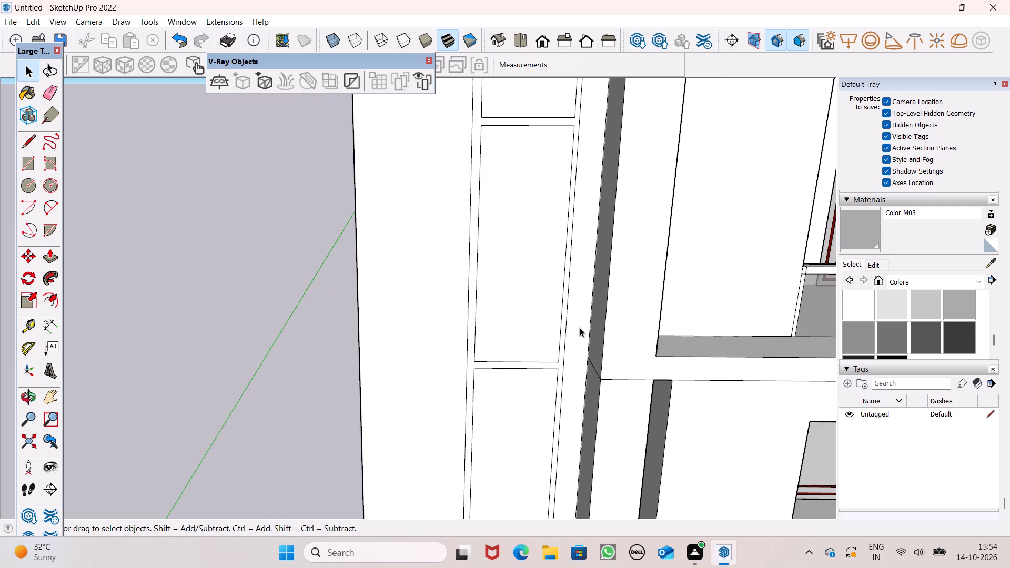
pyautogui.scroll(-10, 580, 328)
pyautogui.scroll(2, 762, 425)
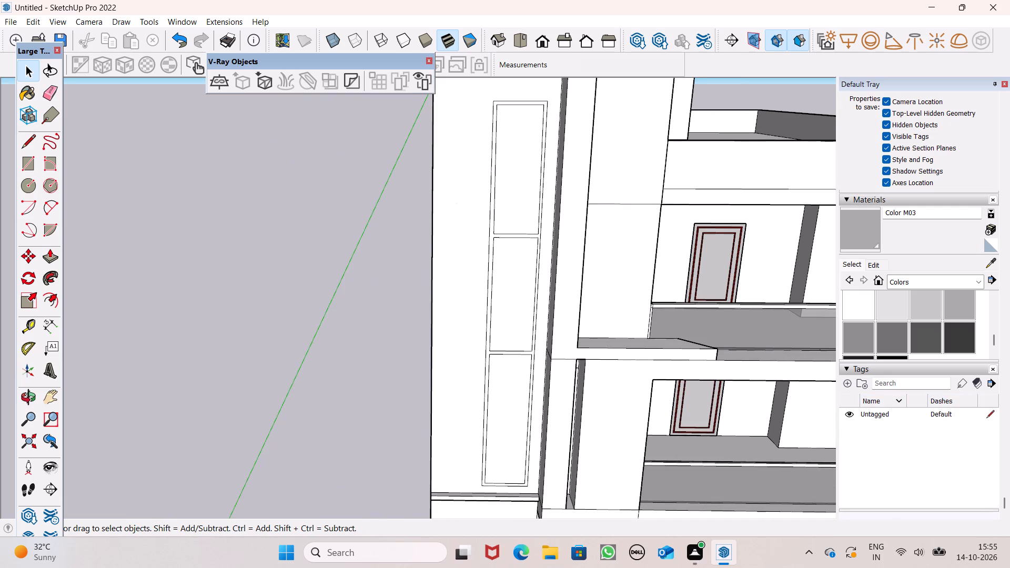
pyautogui.scroll(-2, 643, 363)
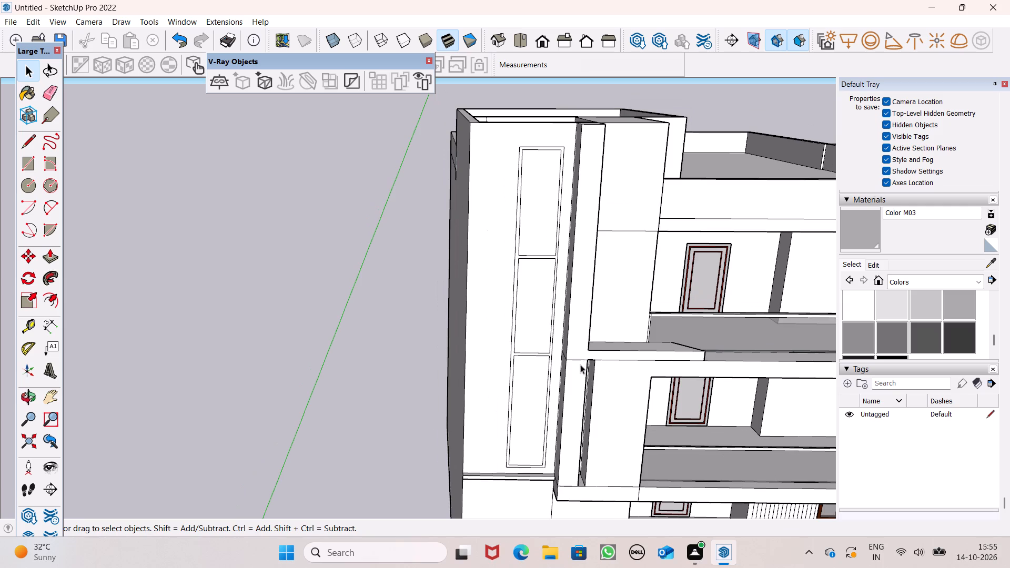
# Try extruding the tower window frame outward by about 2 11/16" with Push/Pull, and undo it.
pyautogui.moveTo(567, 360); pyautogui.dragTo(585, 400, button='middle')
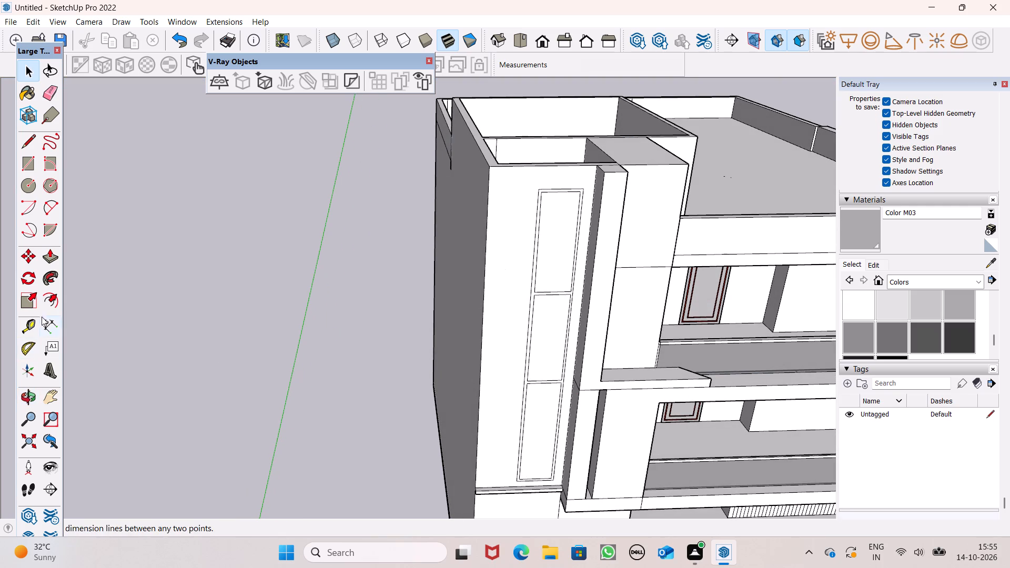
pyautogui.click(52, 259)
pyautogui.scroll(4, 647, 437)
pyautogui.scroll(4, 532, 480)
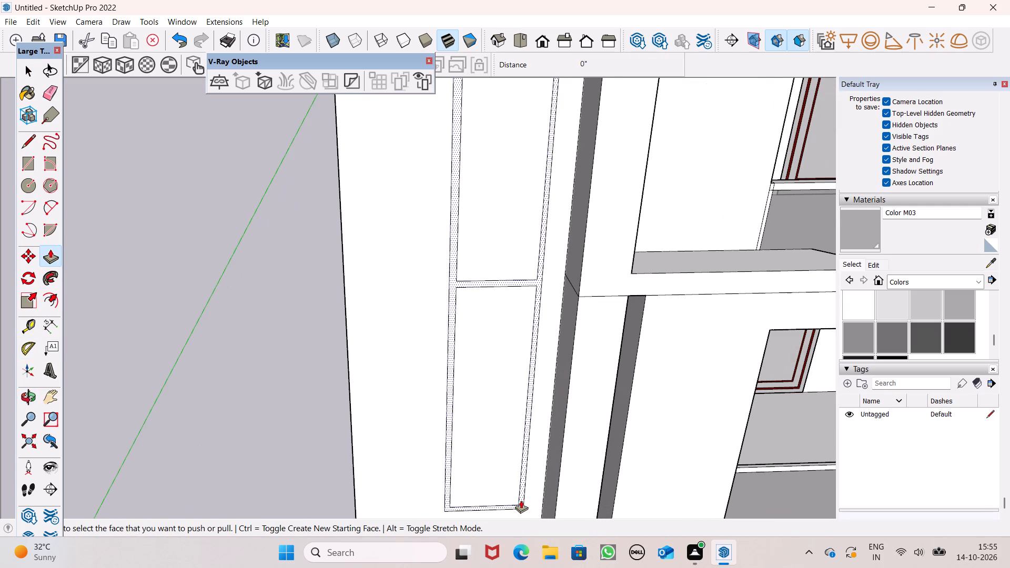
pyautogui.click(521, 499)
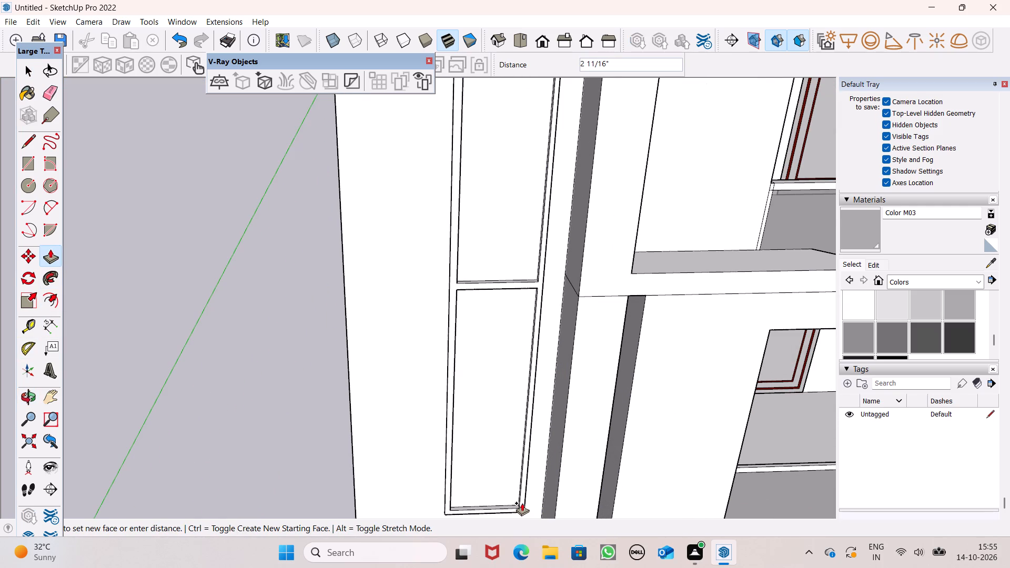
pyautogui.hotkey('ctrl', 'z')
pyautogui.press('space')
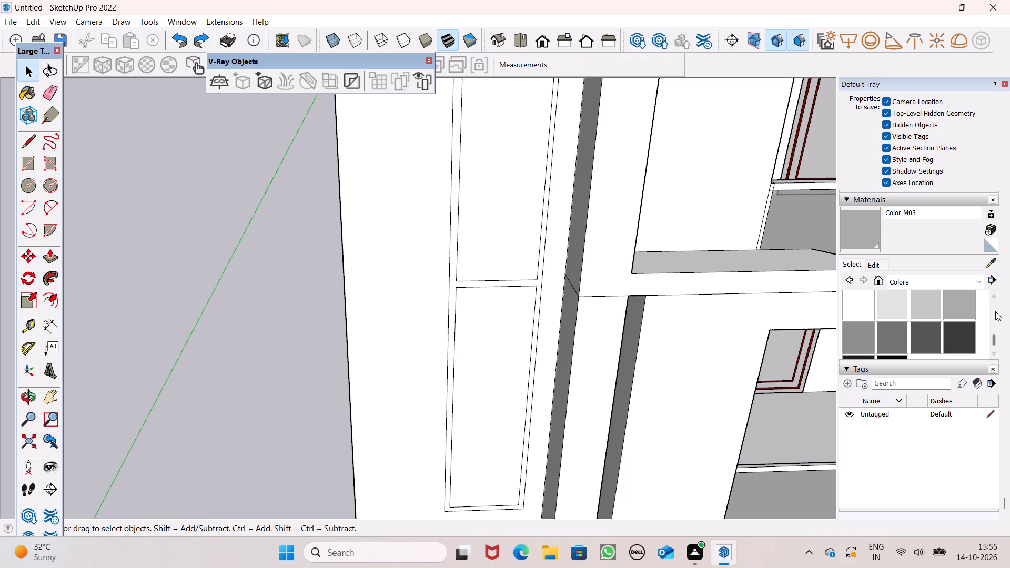
# Paint the tower window's frame and crossbars with Color B08 from the Colors materials.
pyautogui.click(970, 279)
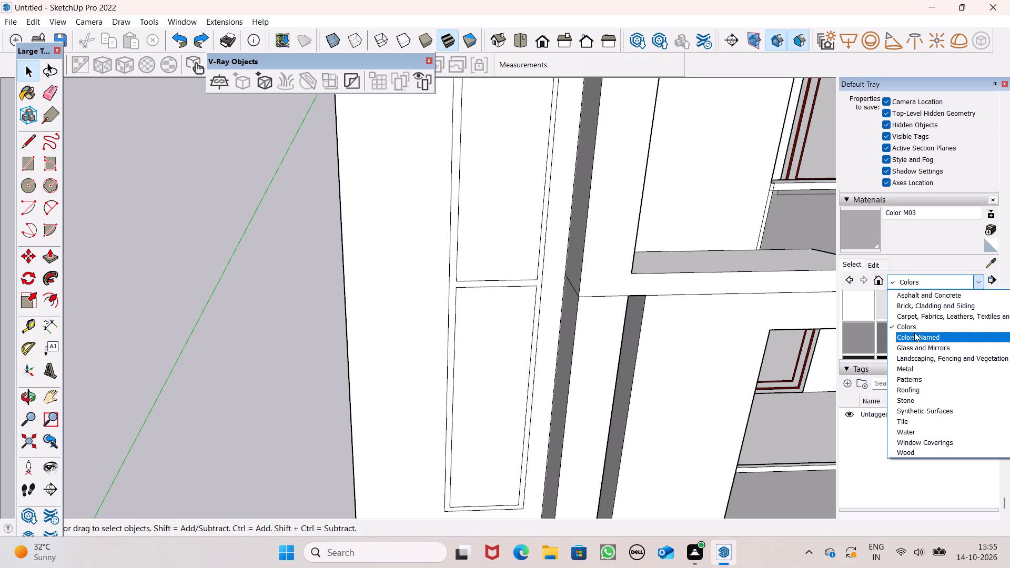
pyautogui.click(915, 327)
pyautogui.scroll(-1, 913, 341)
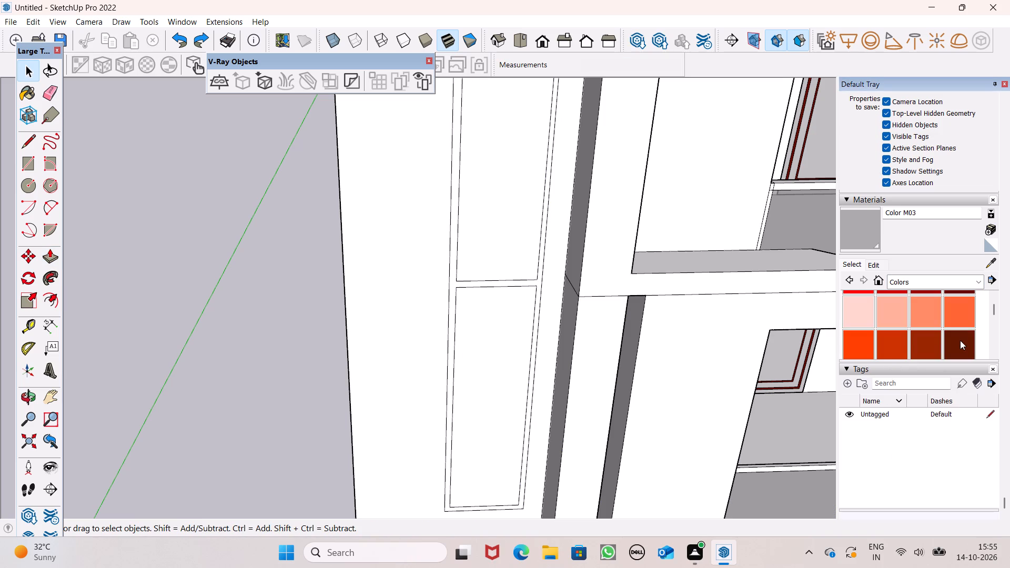
pyautogui.click(961, 340)
pyautogui.scroll(6, 572, 360)
pyautogui.scroll(2, 538, 225)
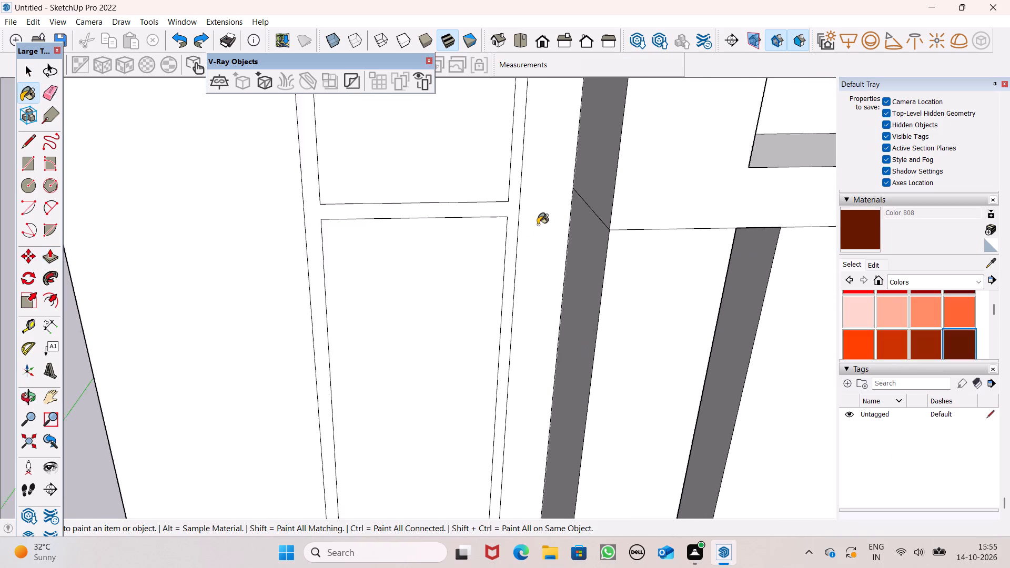
pyautogui.scroll(2, 538, 225)
pyautogui.click(498, 207)
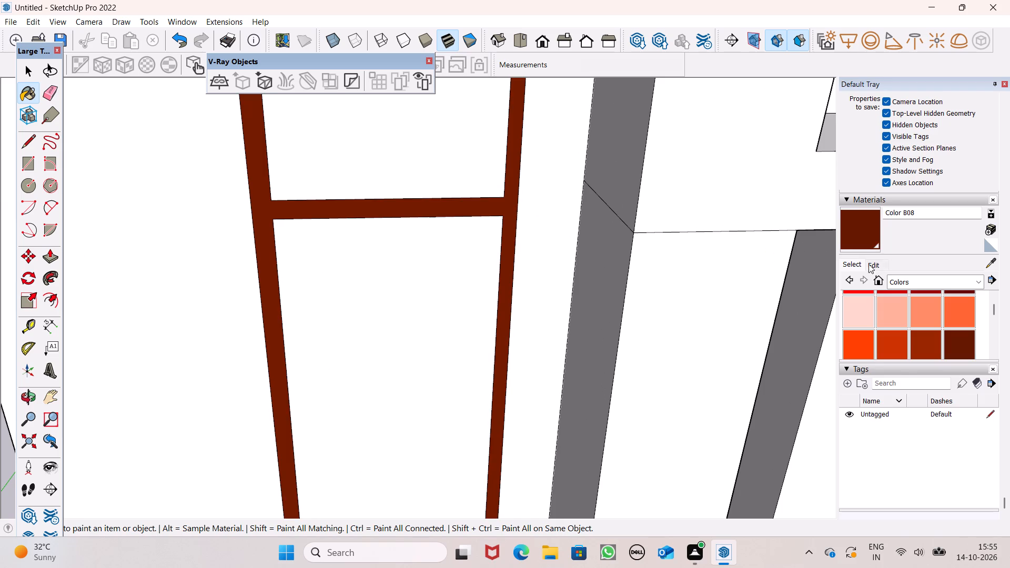
# Darken the frame's Color B08 material by lowering its red value to 69.
pyautogui.click(867, 263)
pyautogui.moveTo(887, 315); pyautogui.dragTo(878, 319)
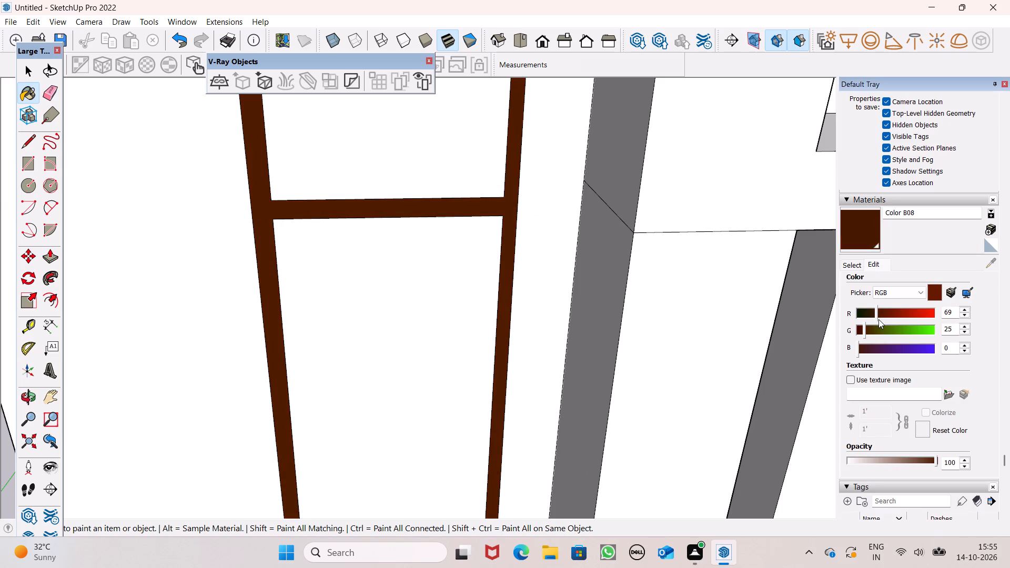
pyautogui.moveTo(878, 319); pyautogui.dragTo(879, 320)
pyautogui.click(850, 226)
pyautogui.scroll(-5, 679, 242)
pyautogui.press('space')
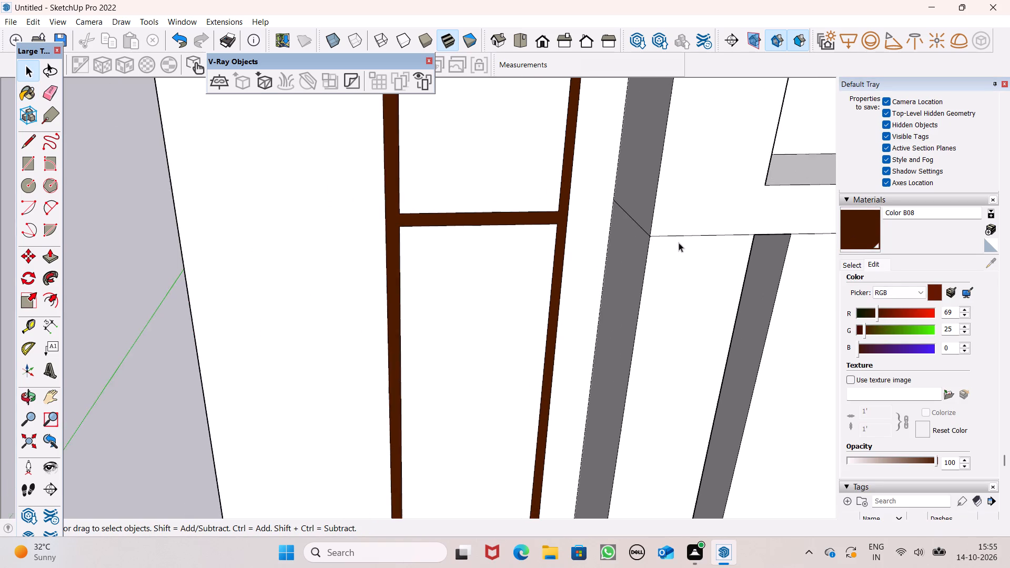
# Examine the painted tower window frame in the context of the facade.
pyautogui.scroll(-8, 679, 242)
pyautogui.scroll(-1, 618, 244)
pyautogui.scroll(1, 612, 285)
pyautogui.scroll(-10, 612, 286)
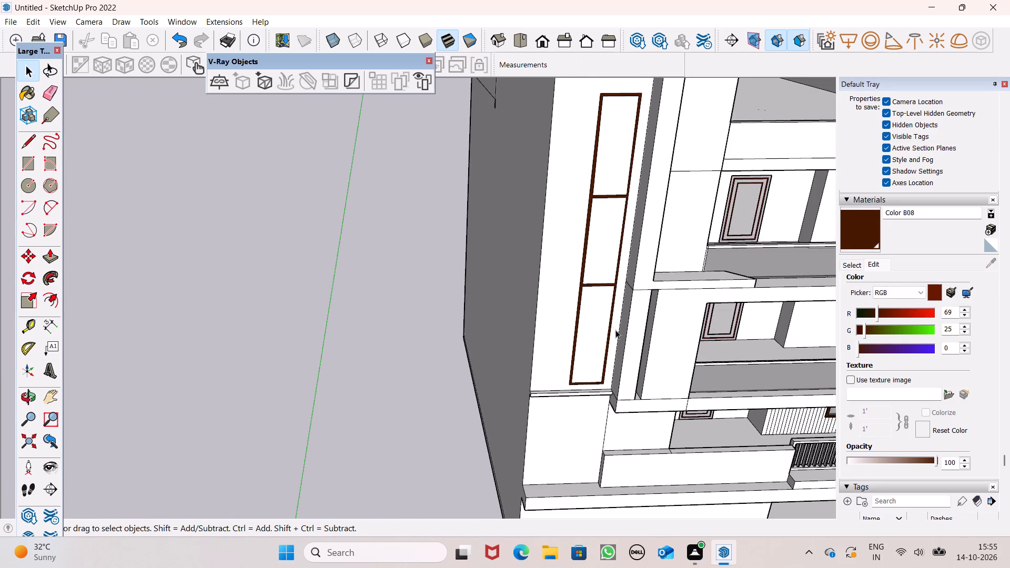
pyautogui.scroll(3, 616, 330)
pyautogui.scroll(-5, 600, 333)
pyautogui.moveTo(603, 344); pyautogui.dragTo(564, 367, button='middle')
pyautogui.scroll(3, 567, 378)
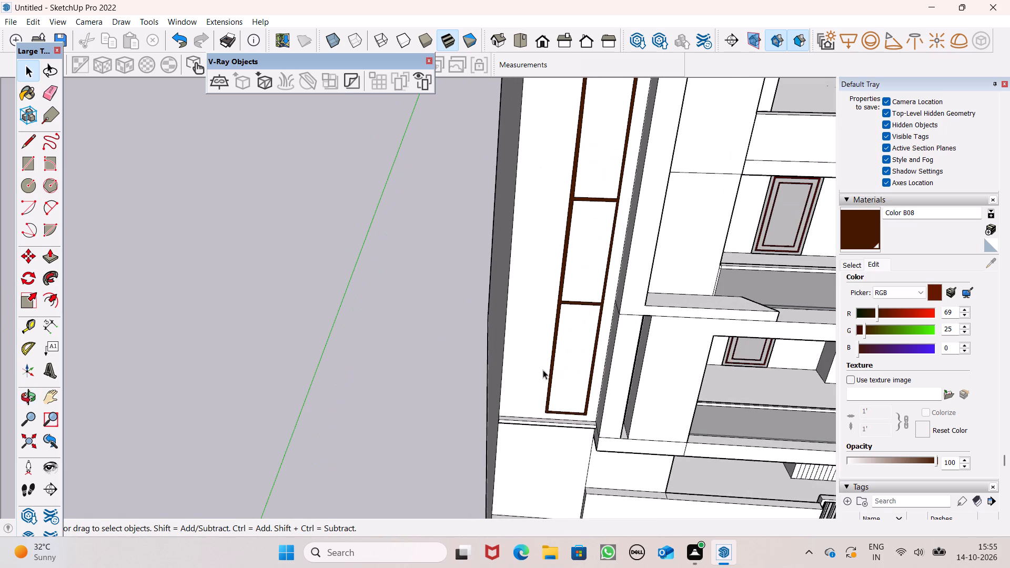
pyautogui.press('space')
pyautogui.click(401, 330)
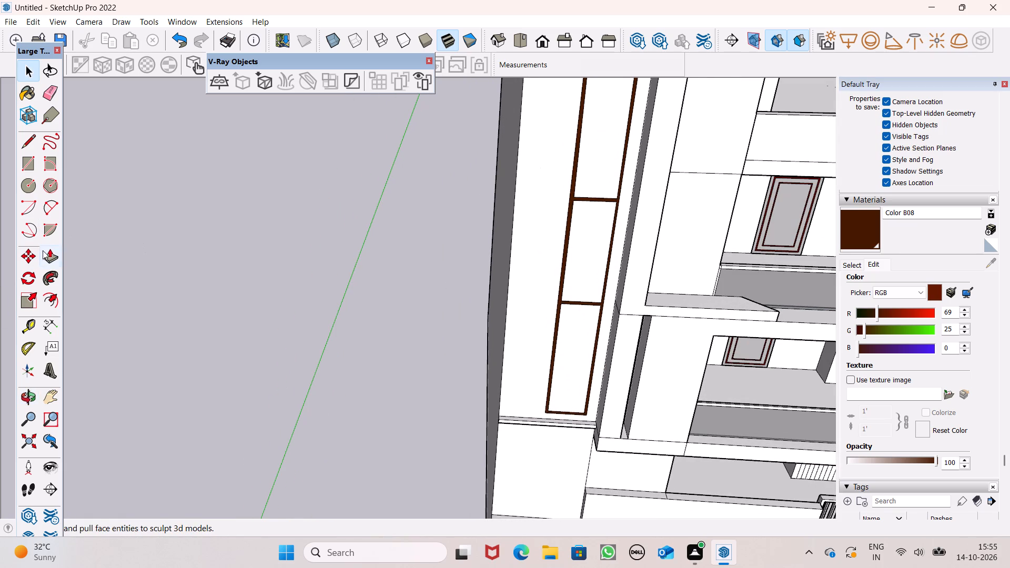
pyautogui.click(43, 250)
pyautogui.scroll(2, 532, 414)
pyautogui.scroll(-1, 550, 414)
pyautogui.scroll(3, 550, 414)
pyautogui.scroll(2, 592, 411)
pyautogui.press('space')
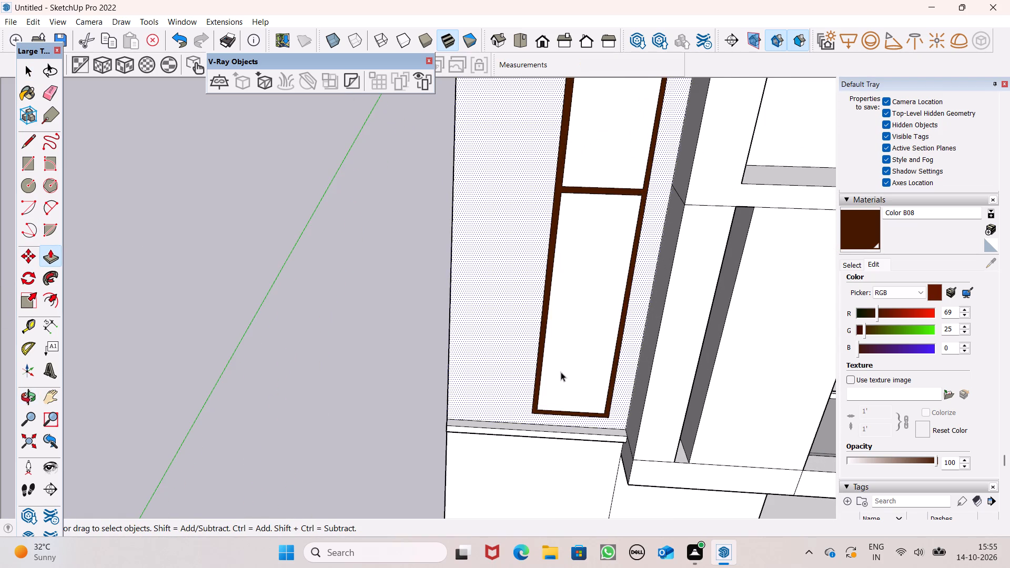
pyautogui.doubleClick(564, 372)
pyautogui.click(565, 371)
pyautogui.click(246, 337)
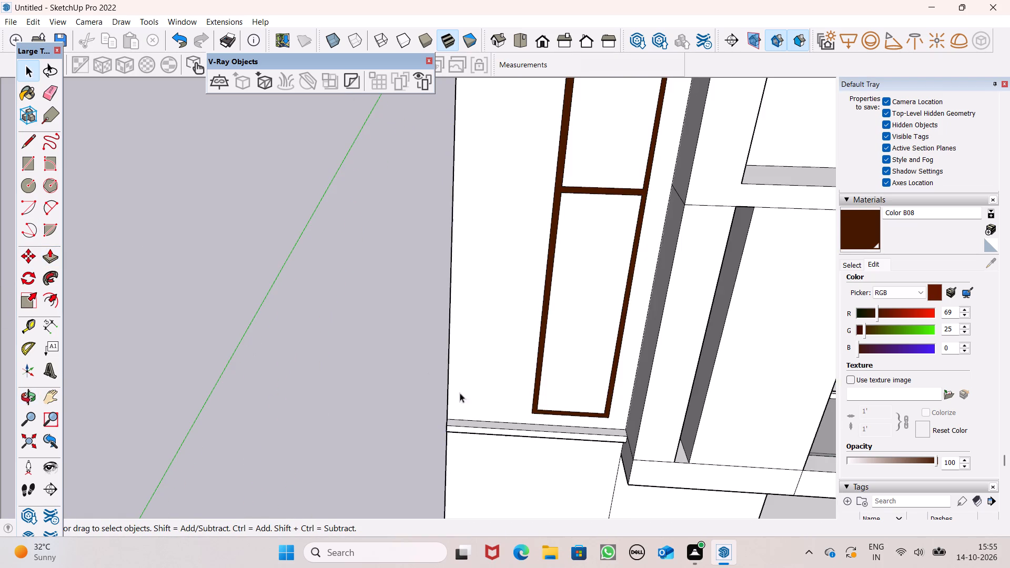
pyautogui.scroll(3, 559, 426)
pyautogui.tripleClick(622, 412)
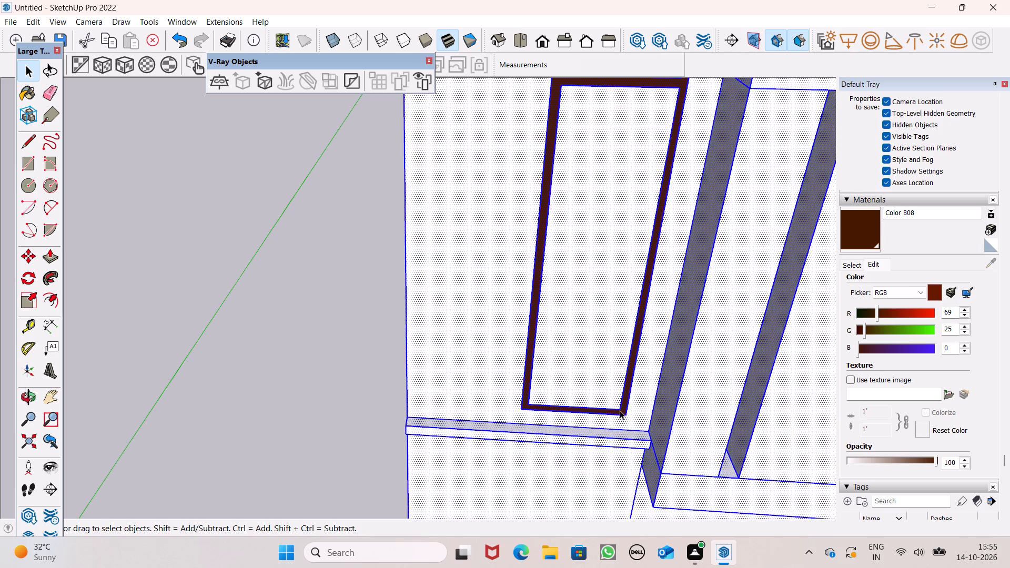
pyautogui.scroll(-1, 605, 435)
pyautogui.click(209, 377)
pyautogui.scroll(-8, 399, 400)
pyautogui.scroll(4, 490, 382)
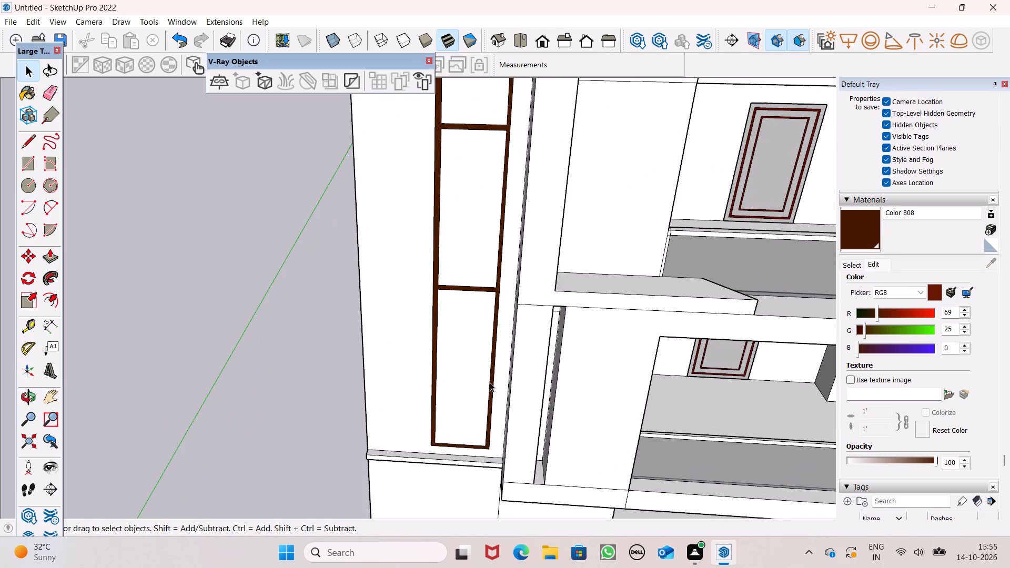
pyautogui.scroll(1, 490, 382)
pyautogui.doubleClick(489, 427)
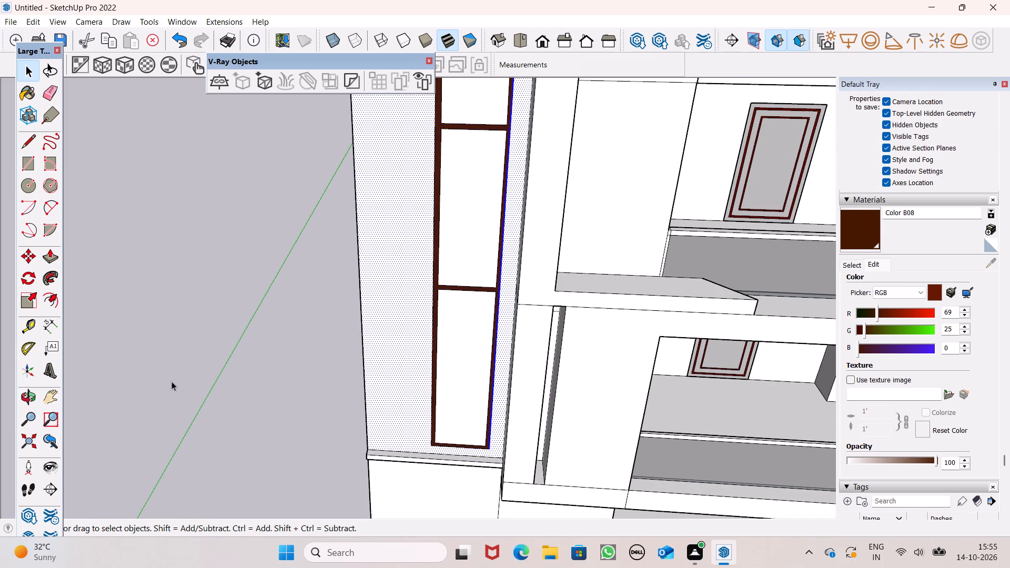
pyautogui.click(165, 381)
# Extrude the brown frame and crossbars of the tower window outward by about 4 13/16" with Push/Pull.
pyautogui.click(47, 258)
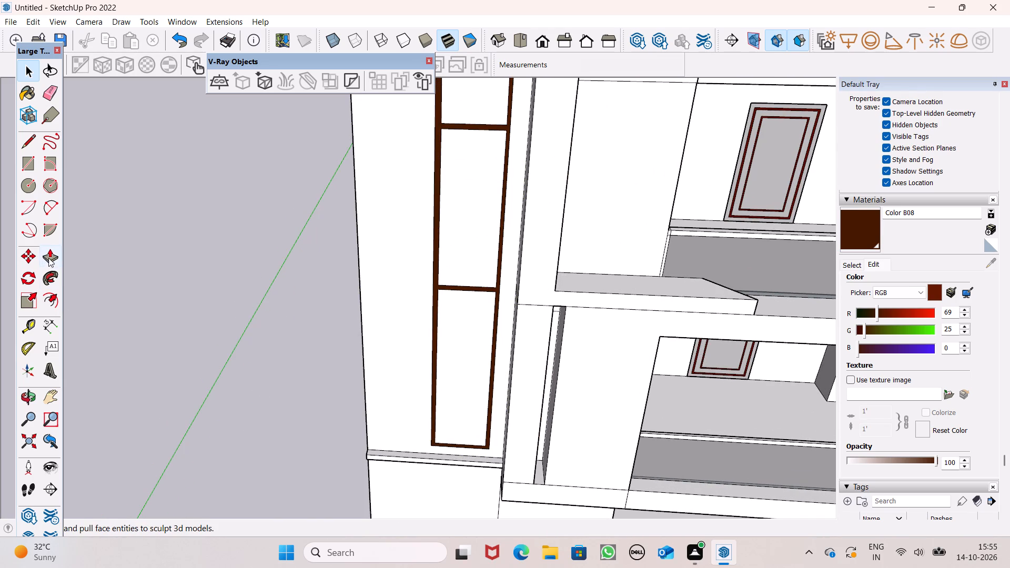
pyautogui.scroll(-1, 497, 444)
pyautogui.scroll(9, 497, 444)
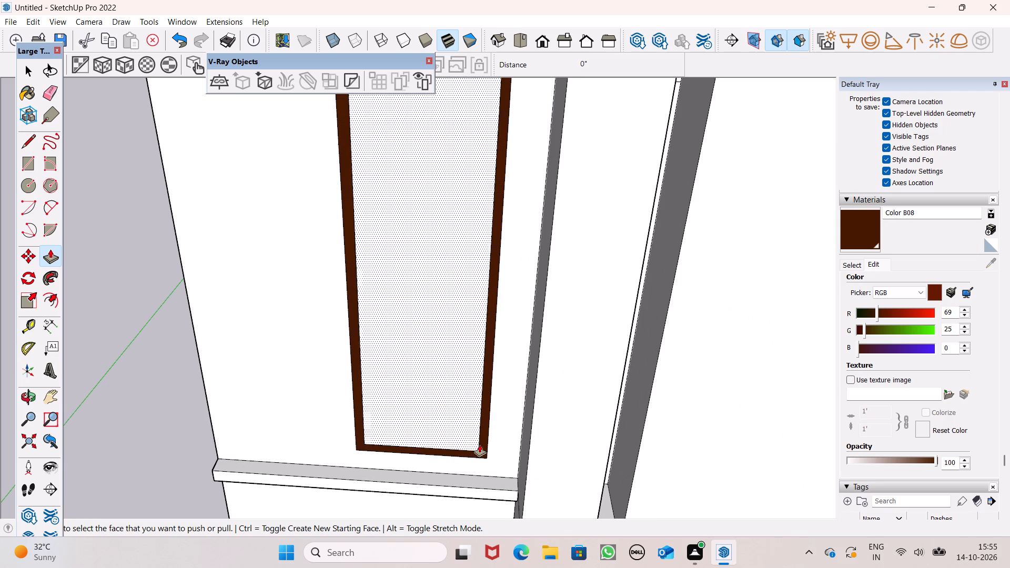
pyautogui.moveTo(484, 442); pyautogui.dragTo(485, 453)
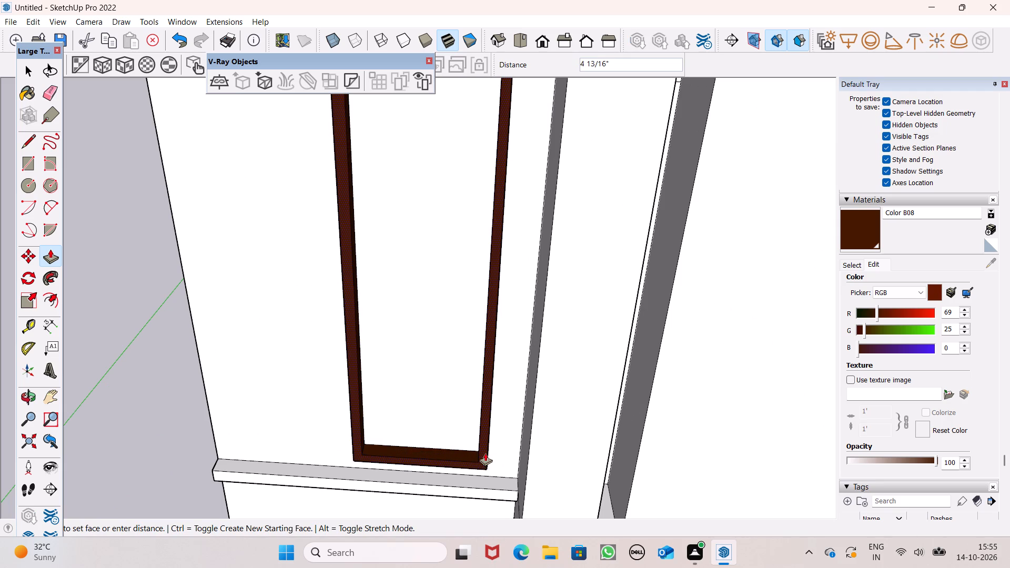
pyautogui.moveTo(485, 453); pyautogui.dragTo(484, 453)
pyautogui.scroll(-2, 504, 439)
pyautogui.scroll(-10, 558, 421)
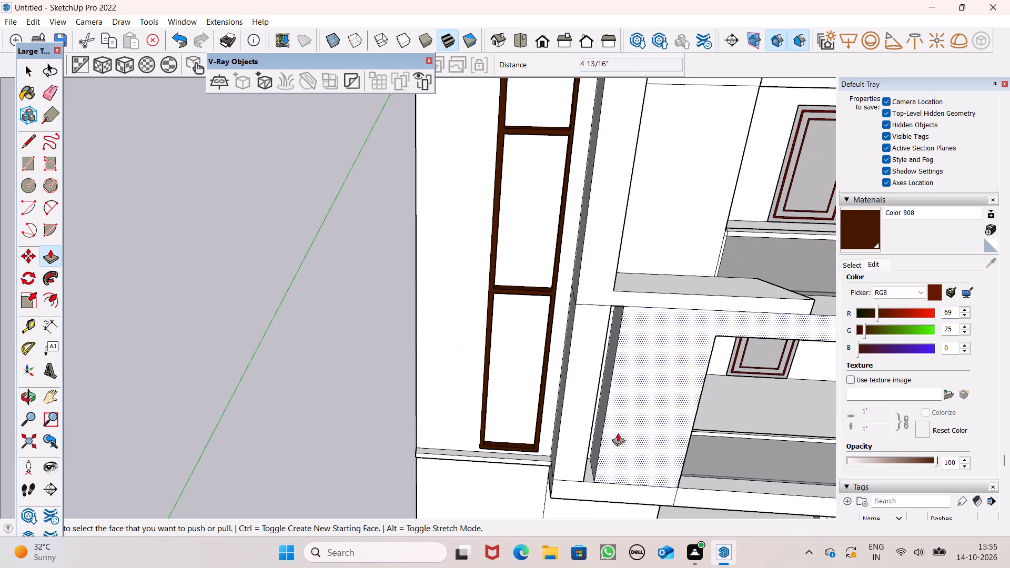
pyautogui.scroll(-1, 618, 452)
pyautogui.scroll(-3, 528, 411)
pyautogui.moveTo(578, 455); pyautogui.dragTo(780, 516, button='middle')
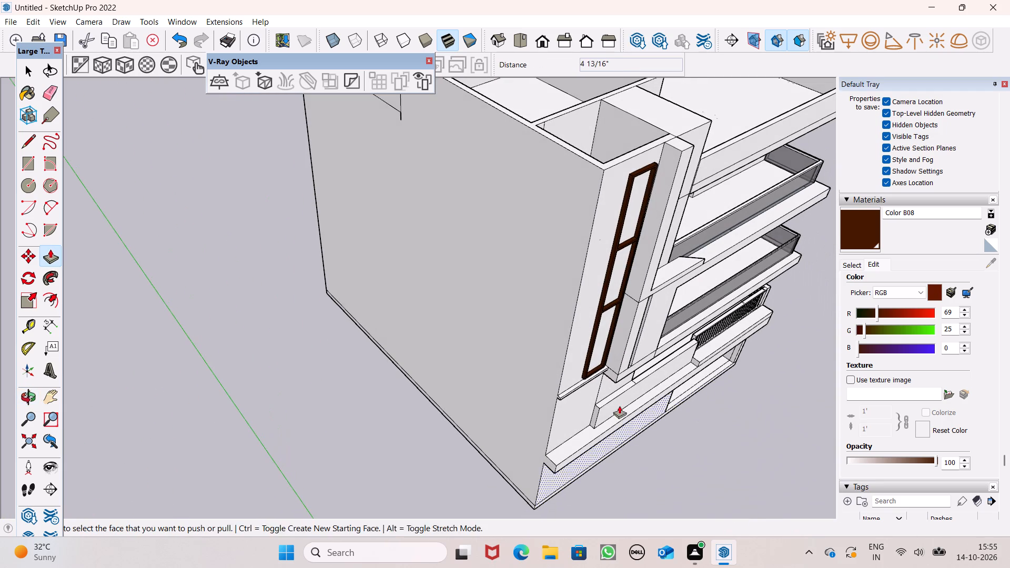
pyautogui.press('space')
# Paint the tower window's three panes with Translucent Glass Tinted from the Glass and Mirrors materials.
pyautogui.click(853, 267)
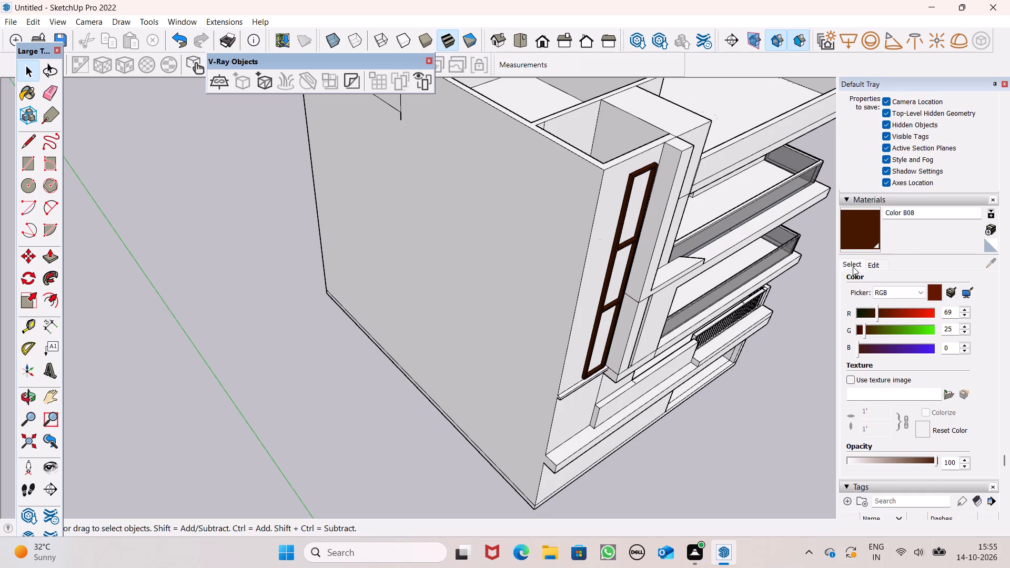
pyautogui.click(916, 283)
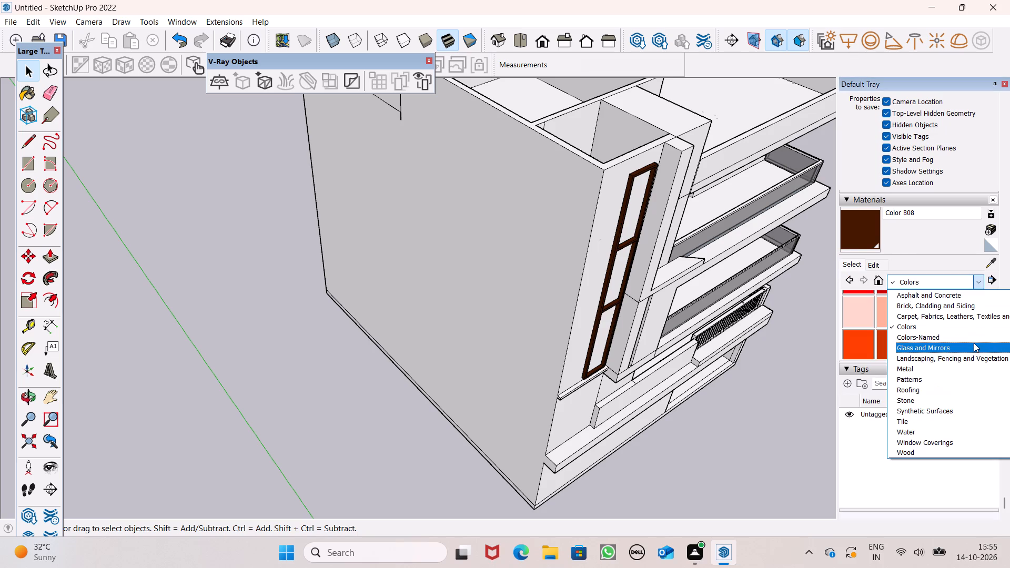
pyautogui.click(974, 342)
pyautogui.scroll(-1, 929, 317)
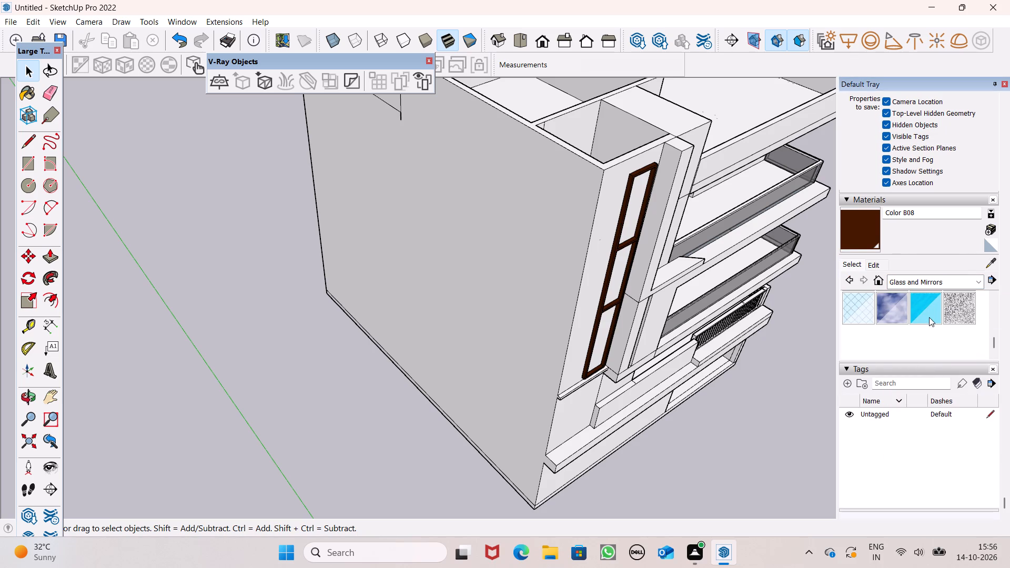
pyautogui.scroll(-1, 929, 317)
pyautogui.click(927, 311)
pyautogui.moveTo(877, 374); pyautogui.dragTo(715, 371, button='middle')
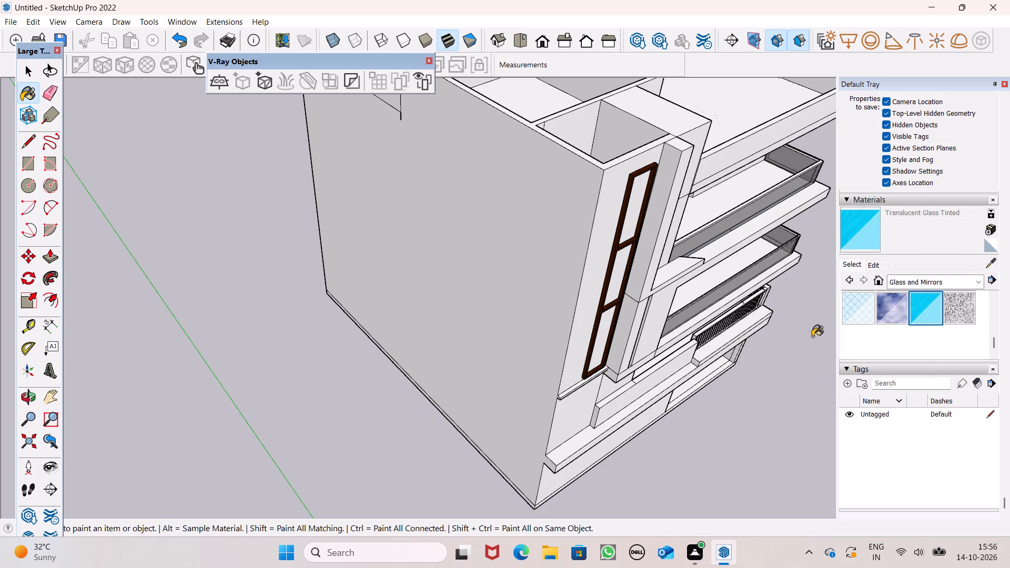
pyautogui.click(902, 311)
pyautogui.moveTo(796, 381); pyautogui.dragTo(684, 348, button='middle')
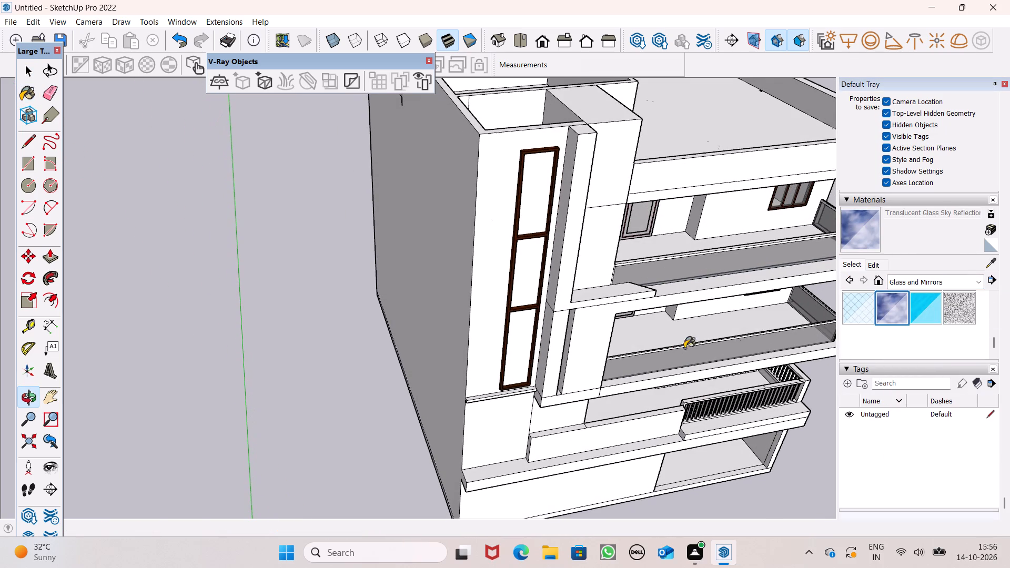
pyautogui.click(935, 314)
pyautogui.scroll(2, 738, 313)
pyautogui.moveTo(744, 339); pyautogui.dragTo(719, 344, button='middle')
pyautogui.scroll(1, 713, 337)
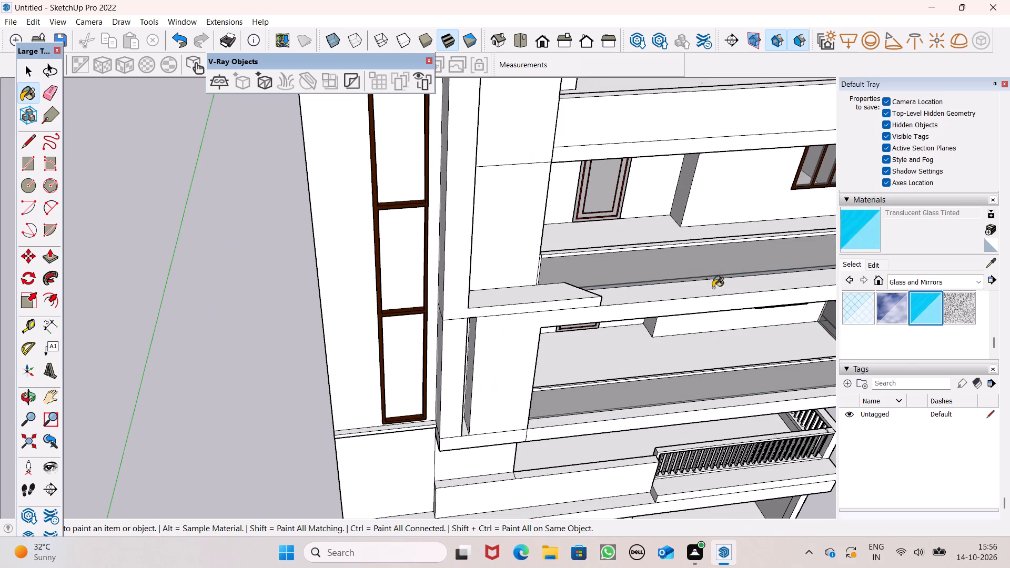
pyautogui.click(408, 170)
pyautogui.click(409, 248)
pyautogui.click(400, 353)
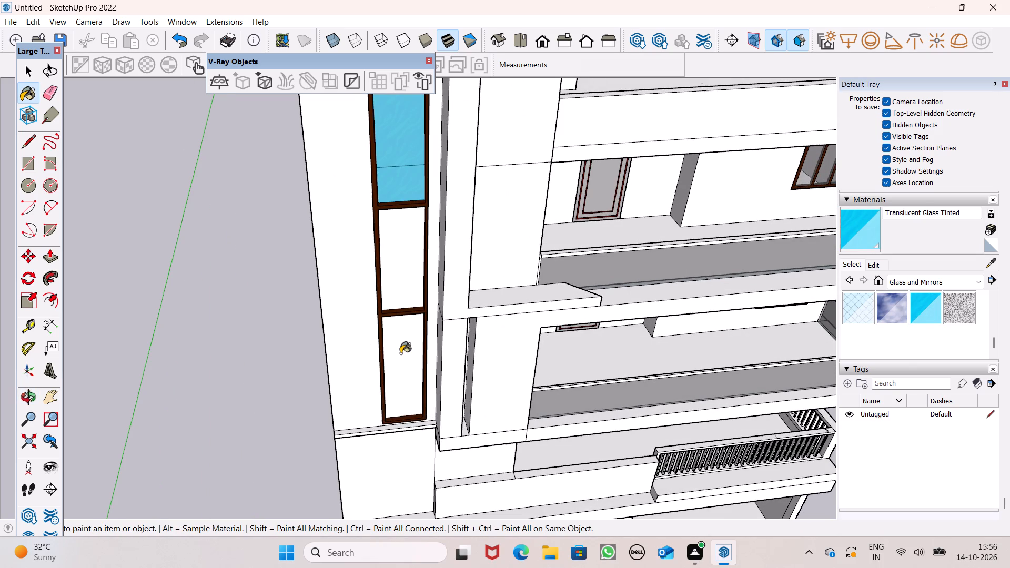
# Repaint the tower window's three panes with Translucent Glass Sky Reflection.
pyautogui.click(890, 307)
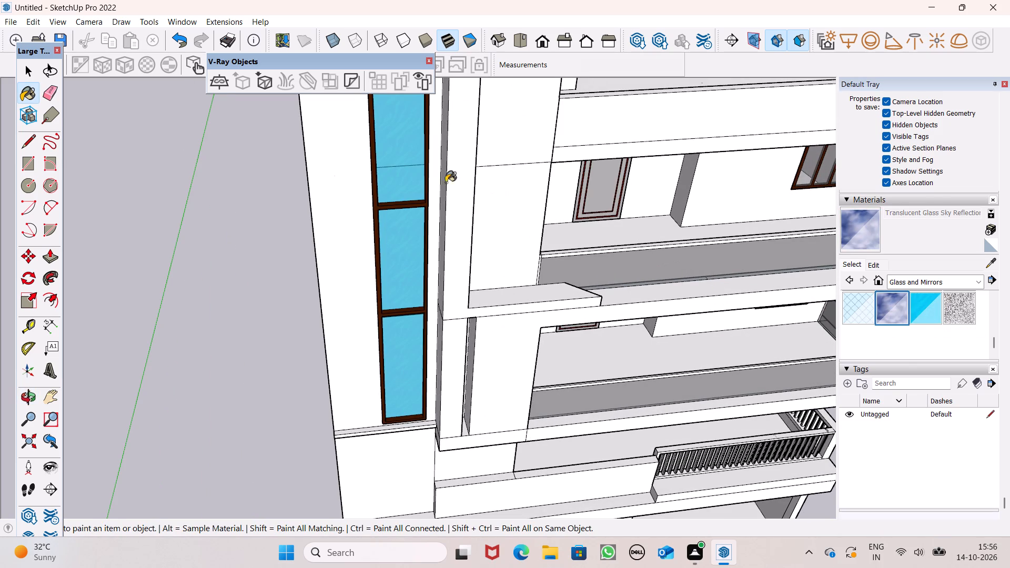
pyautogui.click(389, 164)
pyautogui.click(394, 225)
pyautogui.moveTo(395, 357); pyautogui.dragTo(400, 354)
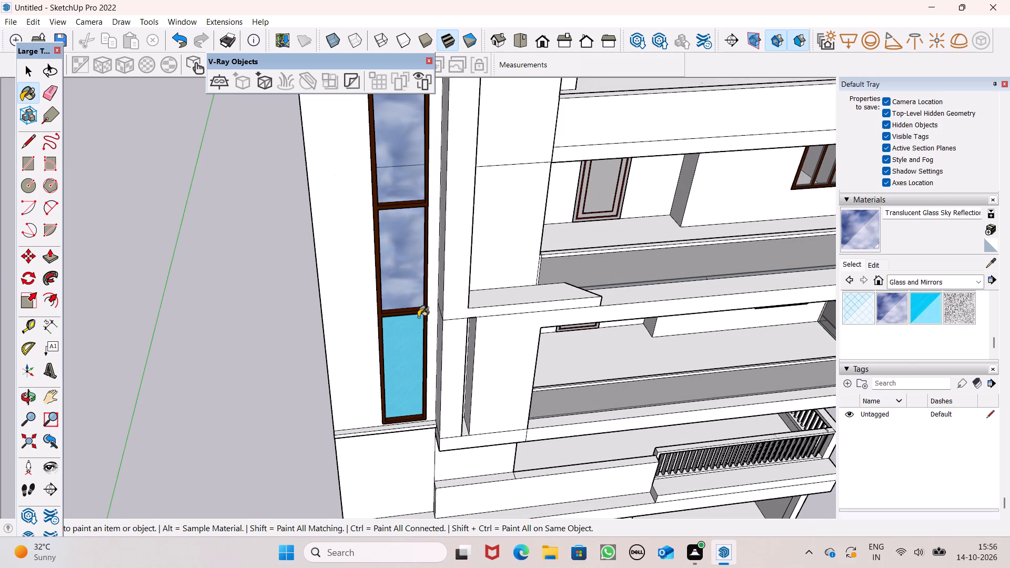
# Examine the whole building from the front and from above with the glazed tower window in place.
pyautogui.scroll(-11, 450, 290)
pyautogui.moveTo(662, 398); pyautogui.dragTo(516, 246, button='middle')
pyautogui.press('space')
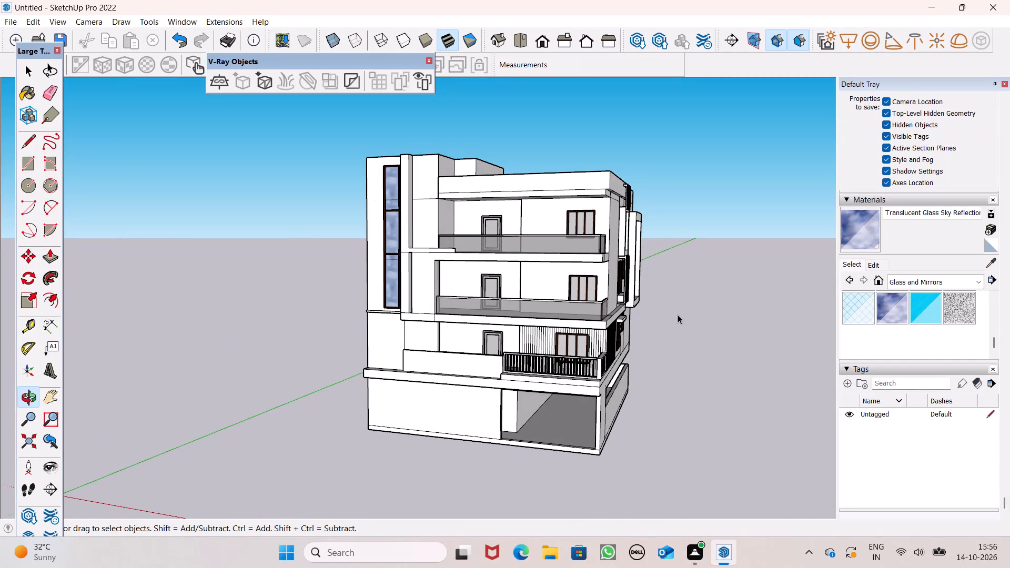
pyautogui.scroll(-10, 678, 315)
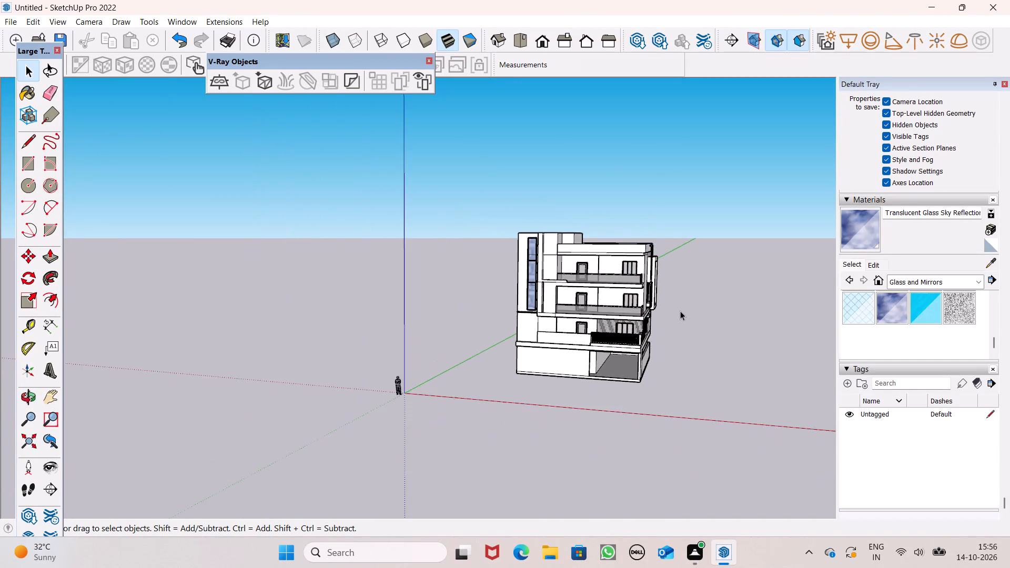
pyautogui.scroll(-2, 680, 311)
pyautogui.scroll(1, 687, 315)
pyautogui.moveTo(688, 315); pyautogui.dragTo(765, 409, button='middle')
pyautogui.scroll(8, 685, 238)
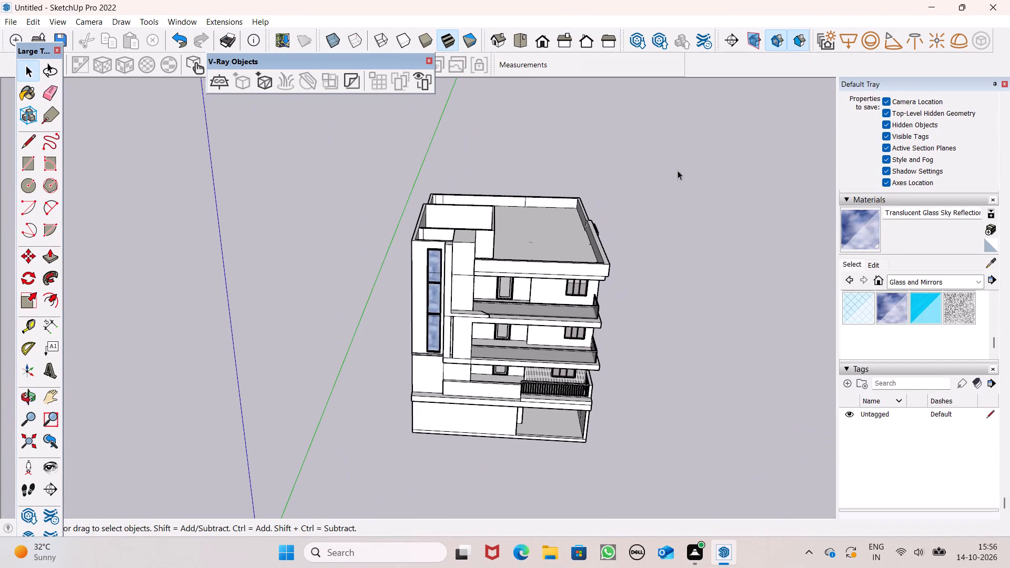
# Raise the top face of the narrow pier beside the tower window by 10 5/16" with Push/Pull.
pyautogui.scroll(-1, 638, 224)
pyautogui.scroll(2, 638, 225)
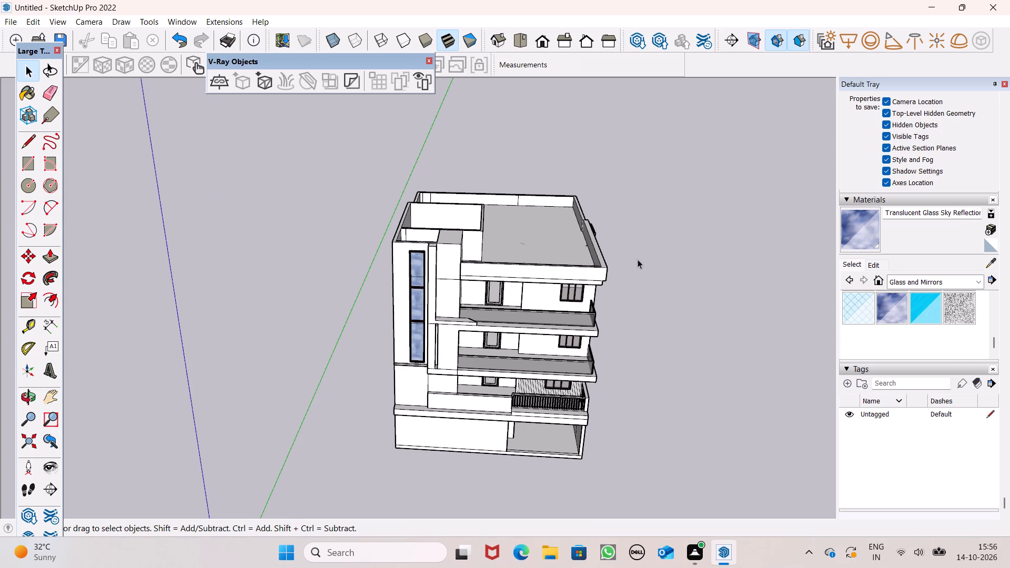
pyautogui.scroll(7, 525, 149)
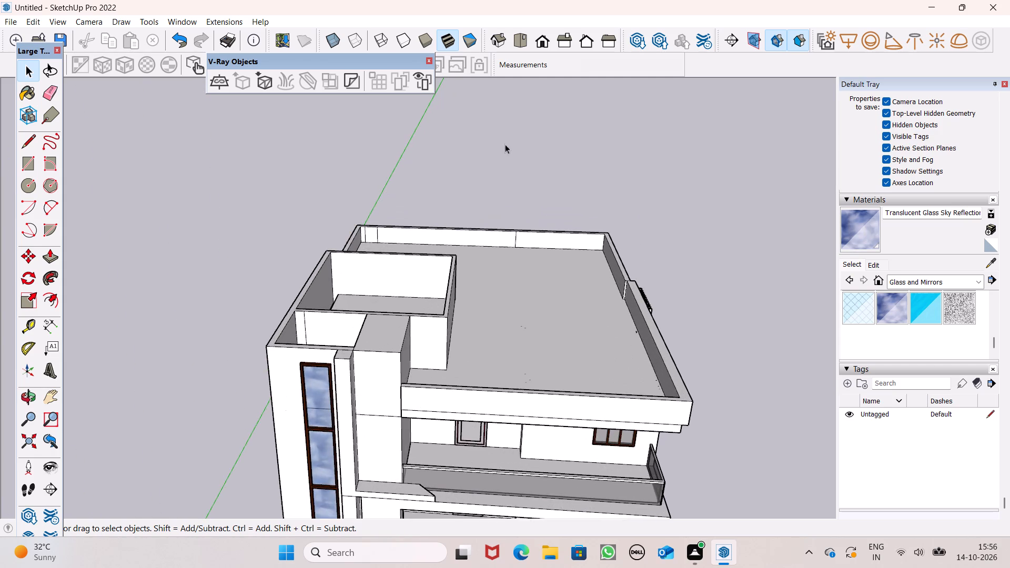
pyautogui.moveTo(474, 185); pyautogui.dragTo(463, 204, button='middle')
pyautogui.scroll(1, 479, 189)
pyautogui.scroll(2, 437, 270)
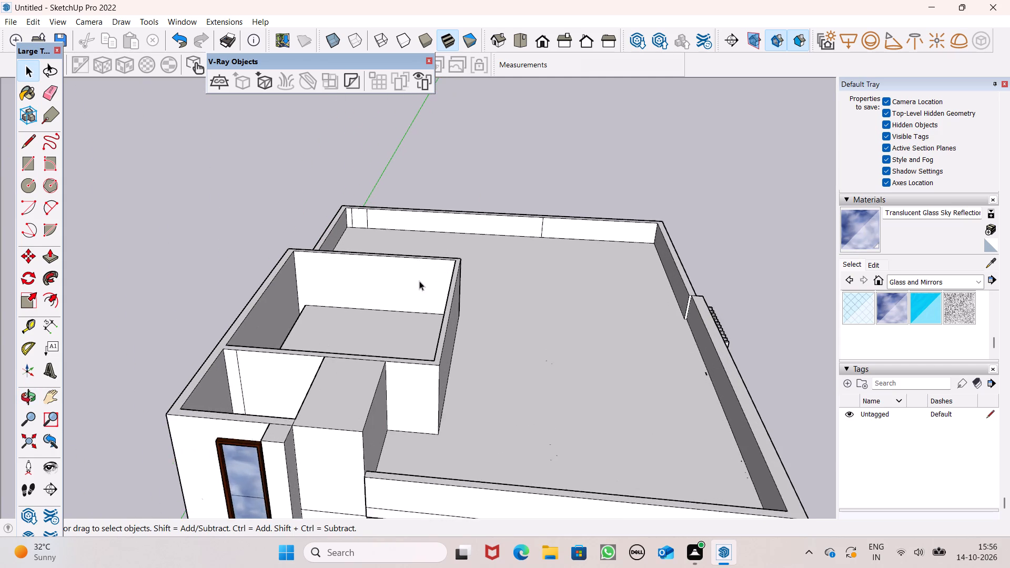
pyautogui.scroll(1, 419, 281)
pyautogui.scroll(-2, 349, 283)
pyautogui.click(45, 263)
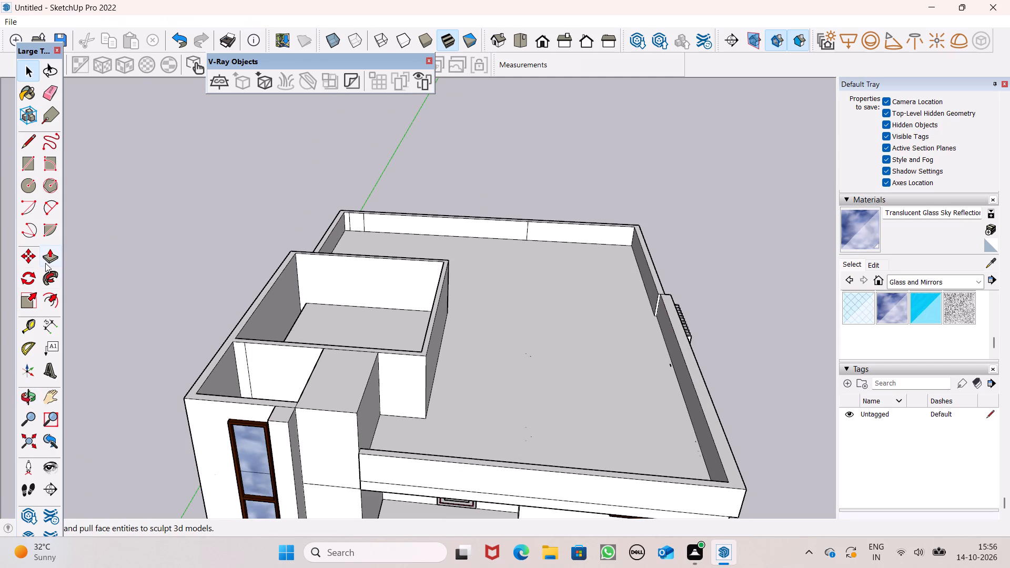
pyautogui.scroll(6, 249, 406)
pyautogui.scroll(6, 290, 421)
pyautogui.moveTo(297, 412); pyautogui.dragTo(298, 412)
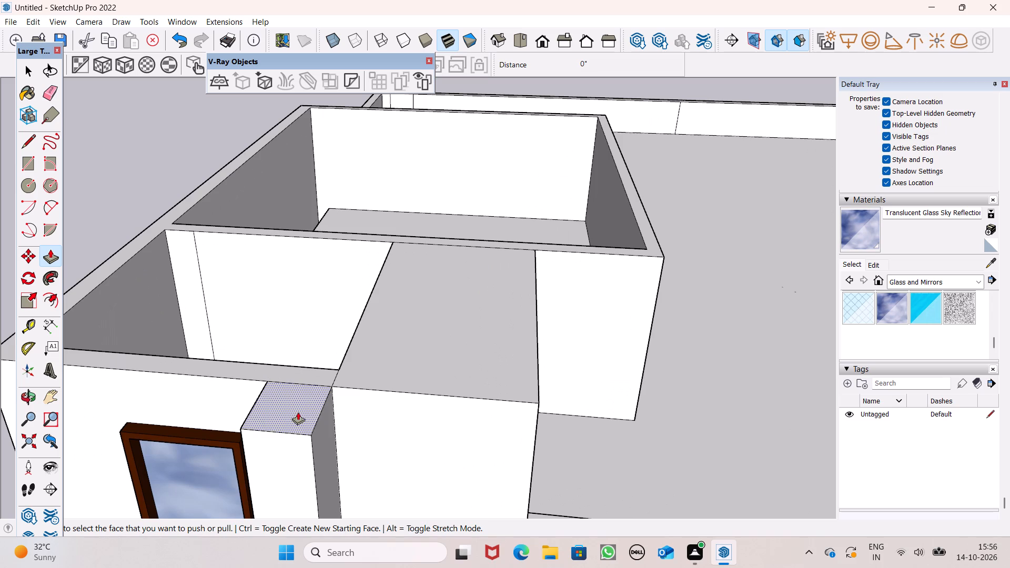
pyautogui.moveTo(298, 412); pyautogui.dragTo(301, 382)
# Extend the pier's raised top back 9' 9 13/16" along the stair tower with Push/Pull, onto the partition wall of the roof room.
pyautogui.moveTo(494, 429); pyautogui.dragTo(154, 433, button='middle')
pyautogui.scroll(4, 203, 218)
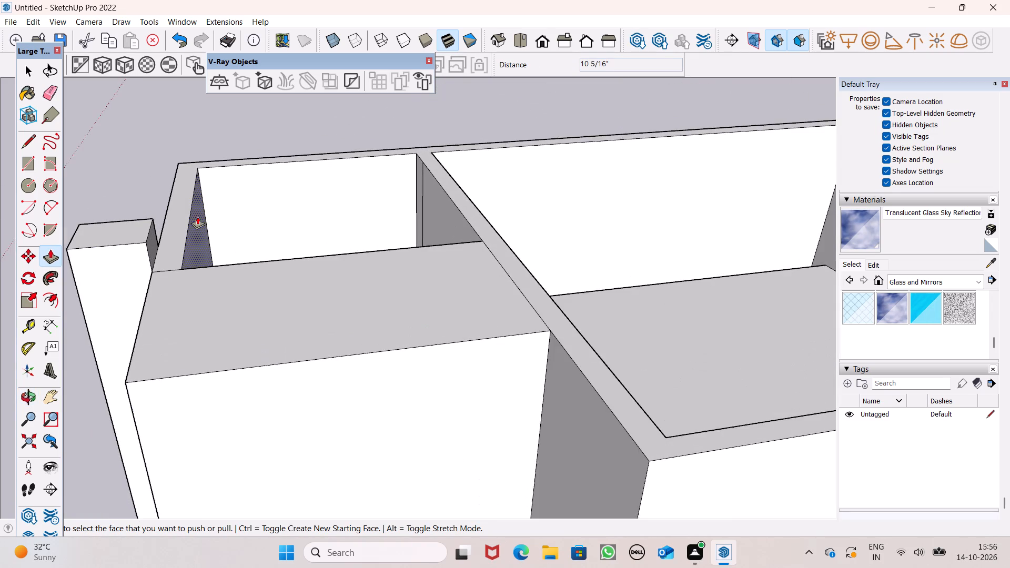
pyautogui.scroll(1, 197, 216)
pyautogui.scroll(-1, 116, 184)
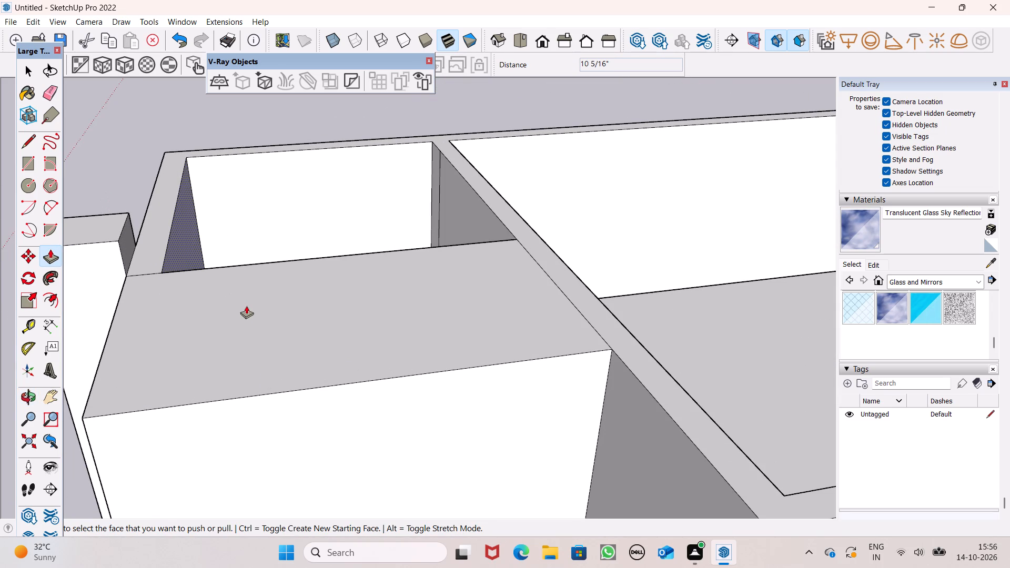
pyautogui.scroll(-1, 252, 306)
pyautogui.moveTo(309, 323); pyautogui.dragTo(224, 382, button='middle')
pyautogui.scroll(1, 224, 382)
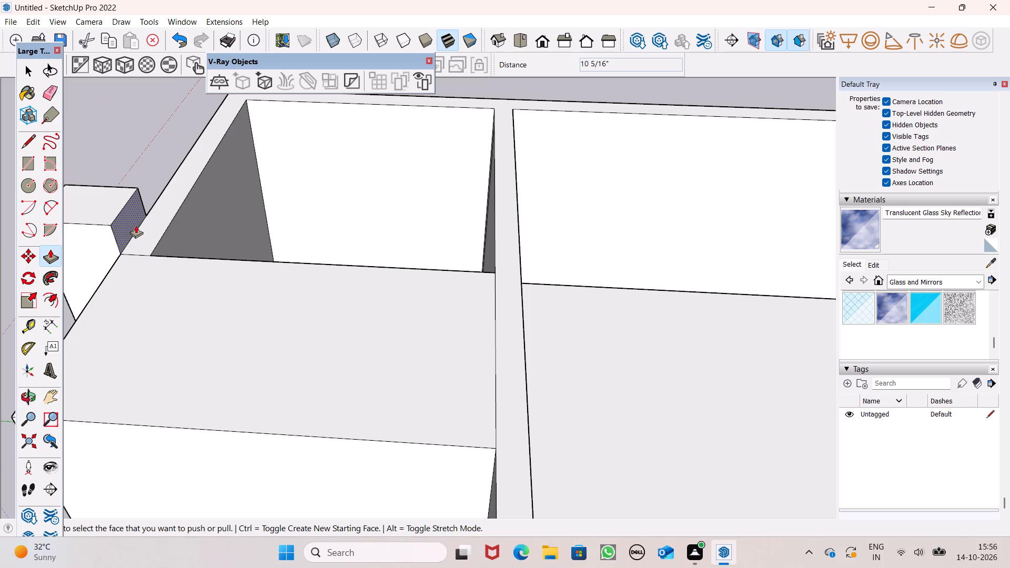
pyautogui.moveTo(126, 224); pyautogui.dragTo(500, 248)
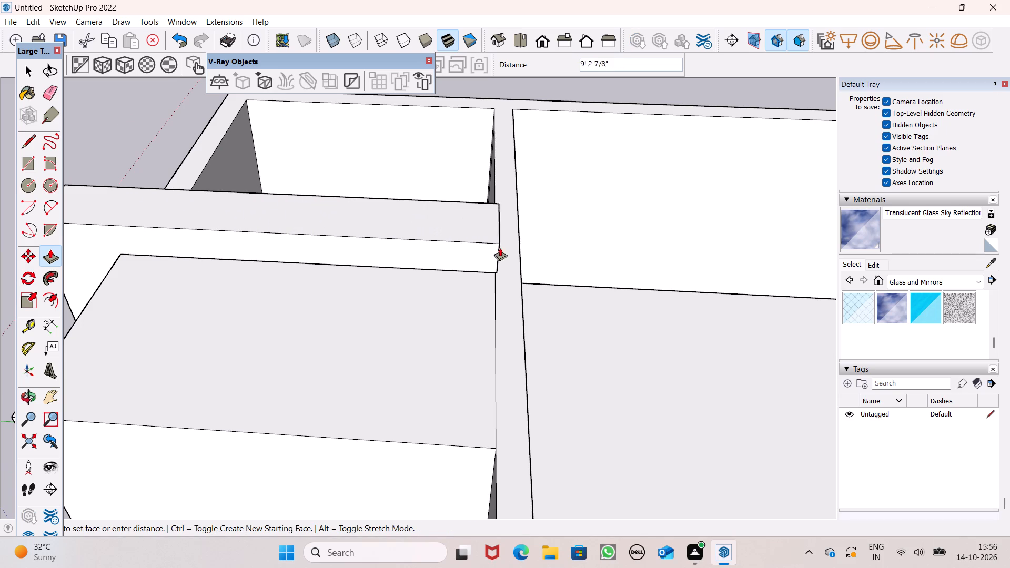
pyautogui.moveTo(500, 248); pyautogui.dragTo(520, 248)
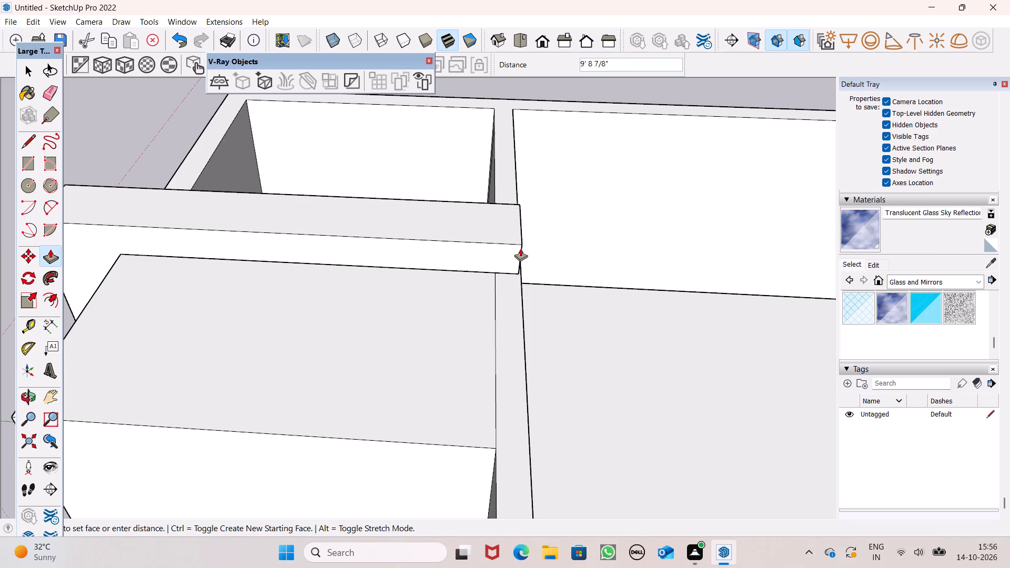
pyautogui.moveTo(520, 248); pyautogui.dragTo(523, 248)
# Draw a 1' 11 1/8" line across the pier's side face from the adjoining block's top corner, separating the raised beam from the pier.
pyautogui.scroll(-7, 516, 212)
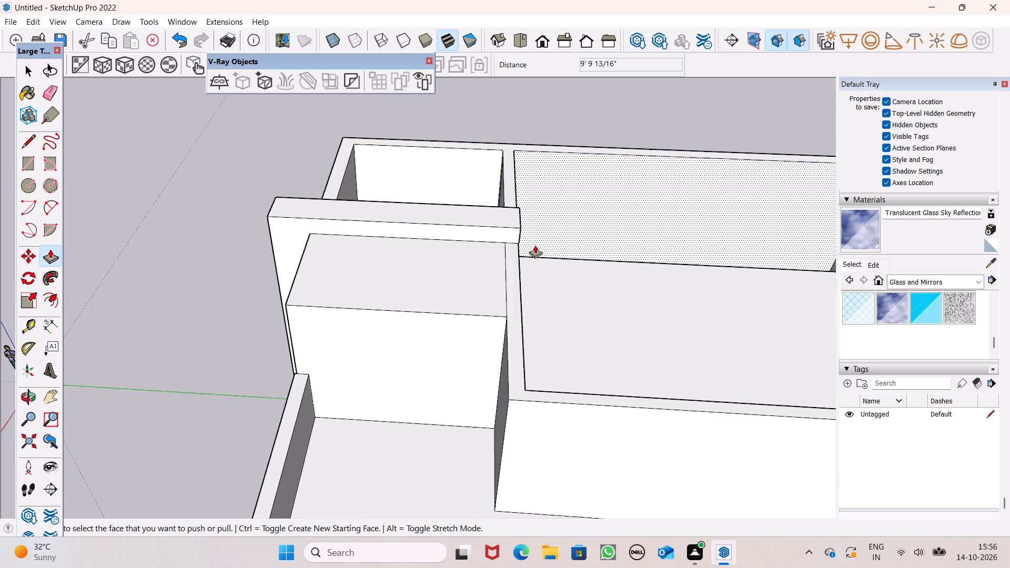
pyautogui.scroll(-4, 546, 257)
pyautogui.moveTo(497, 279); pyautogui.dragTo(869, 200, button='middle')
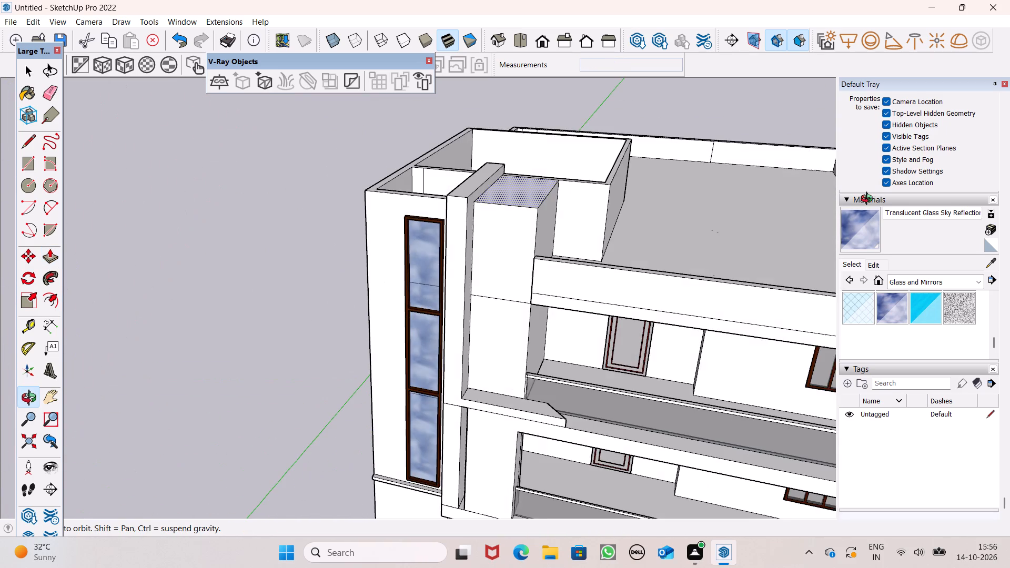
pyautogui.moveTo(869, 200); pyautogui.dragTo(807, 206, button='middle')
pyautogui.scroll(1, 711, 185)
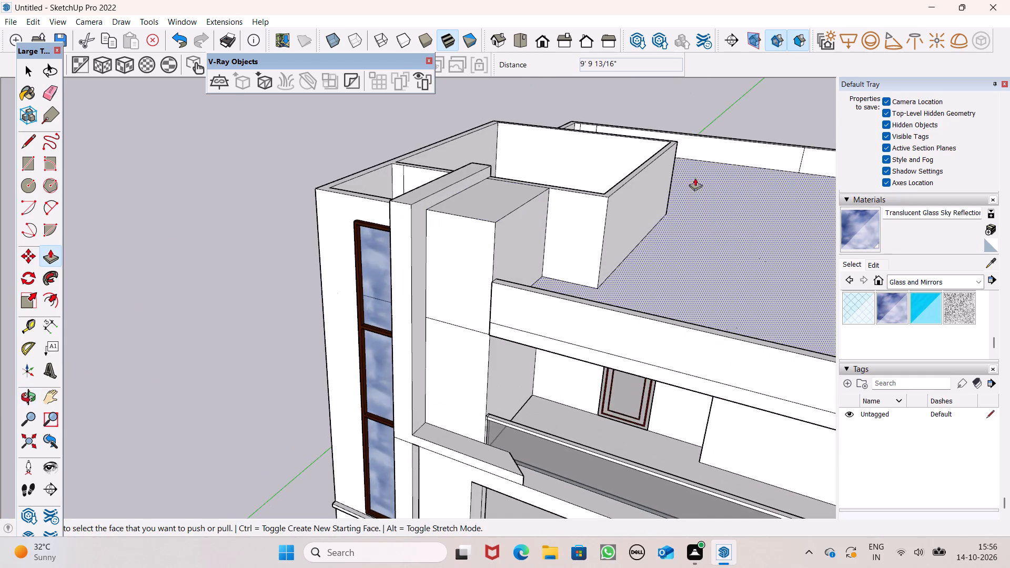
pyautogui.scroll(3, 676, 172)
pyautogui.scroll(-1, 676, 172)
pyautogui.scroll(2, 676, 172)
pyautogui.scroll(-2, 547, 179)
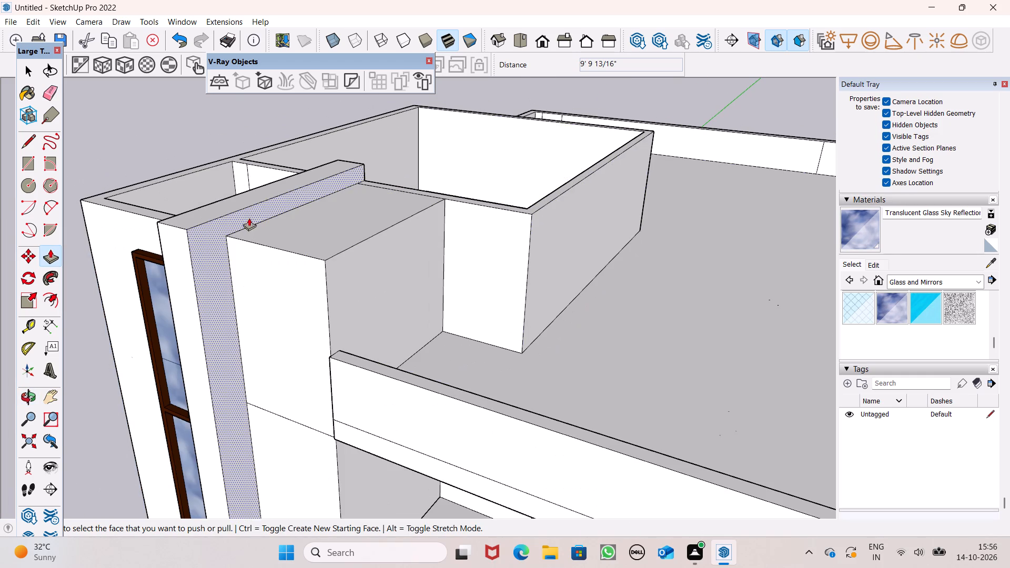
pyautogui.click(30, 143)
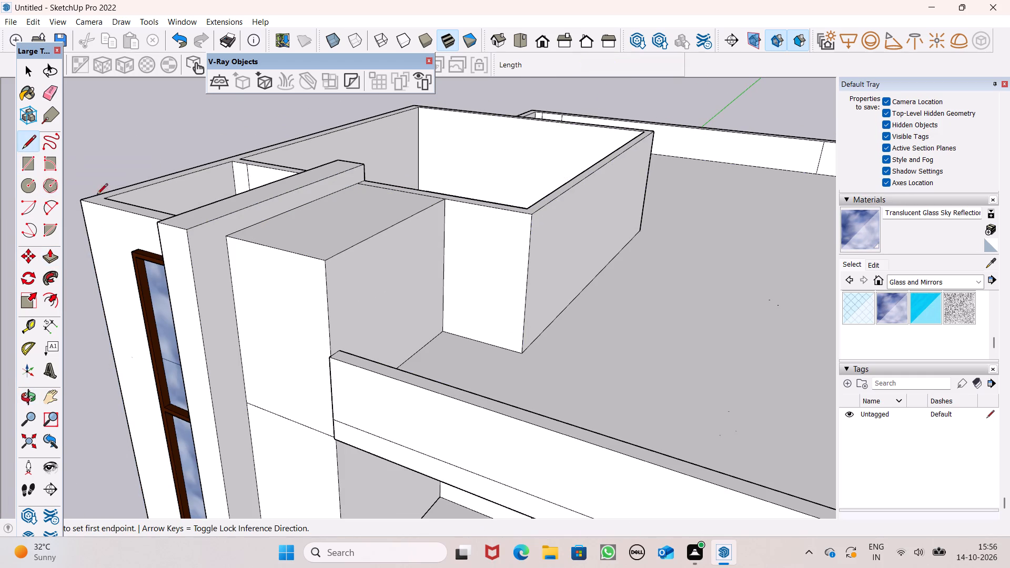
pyautogui.click(226, 239)
pyautogui.click(189, 252)
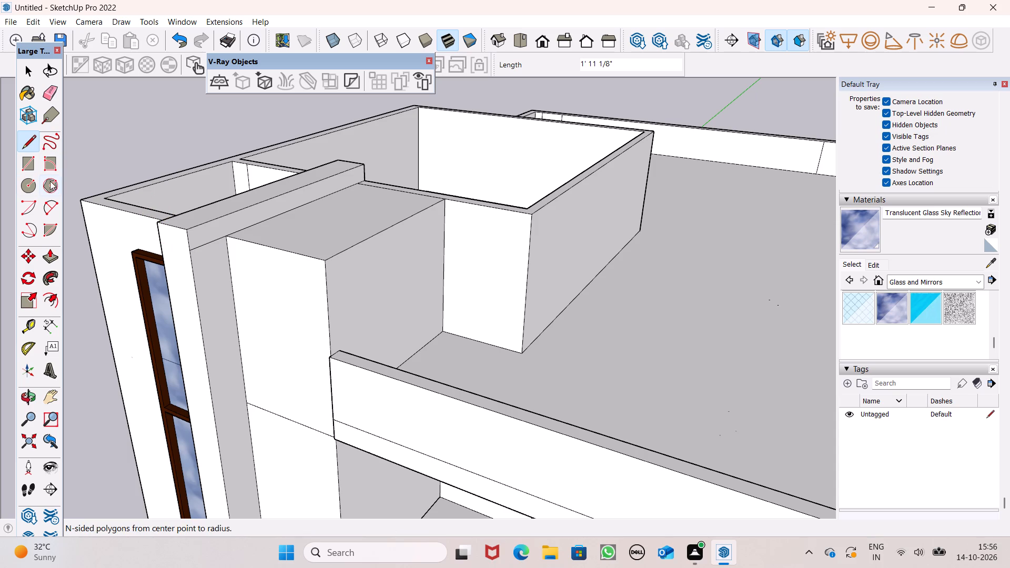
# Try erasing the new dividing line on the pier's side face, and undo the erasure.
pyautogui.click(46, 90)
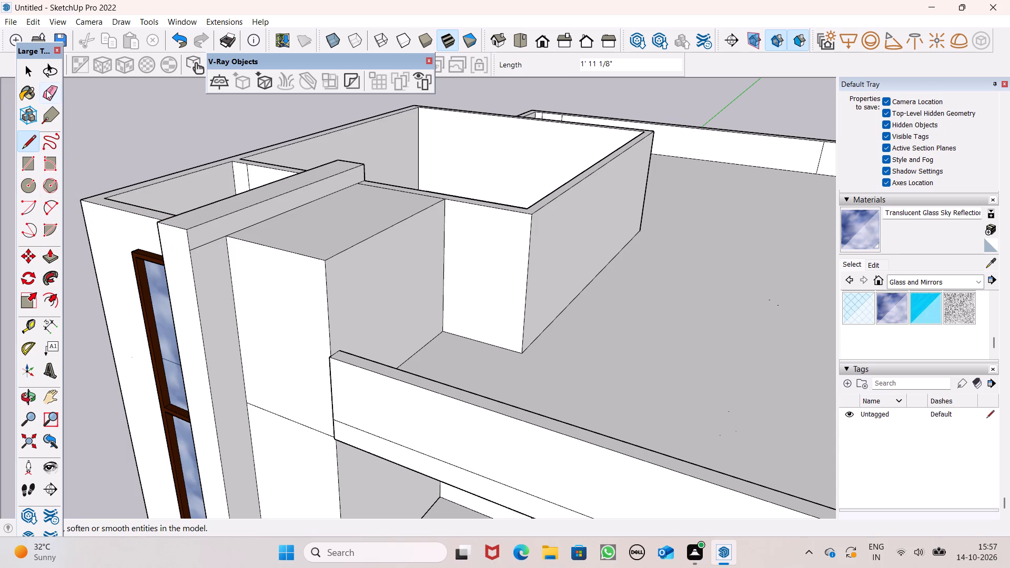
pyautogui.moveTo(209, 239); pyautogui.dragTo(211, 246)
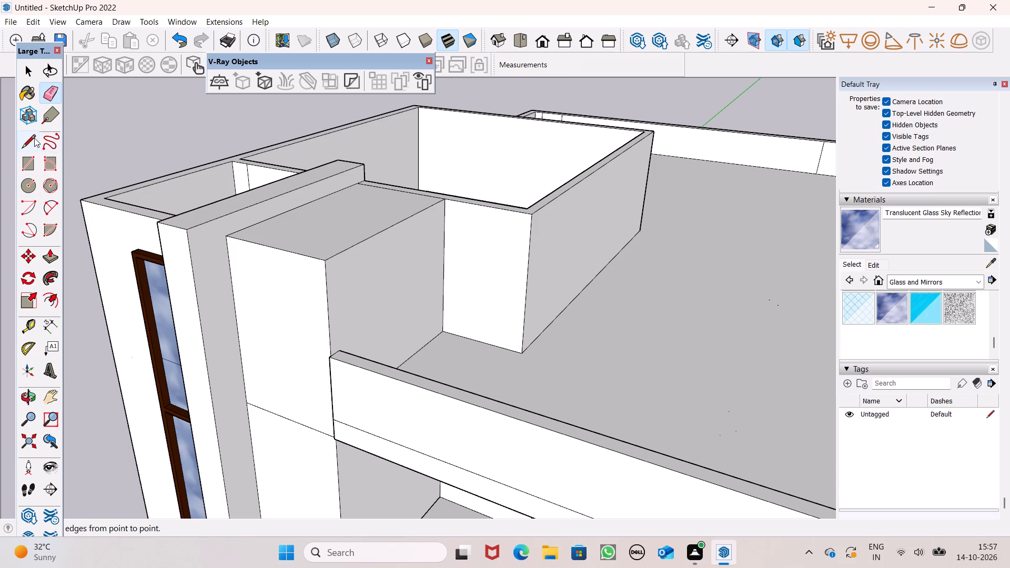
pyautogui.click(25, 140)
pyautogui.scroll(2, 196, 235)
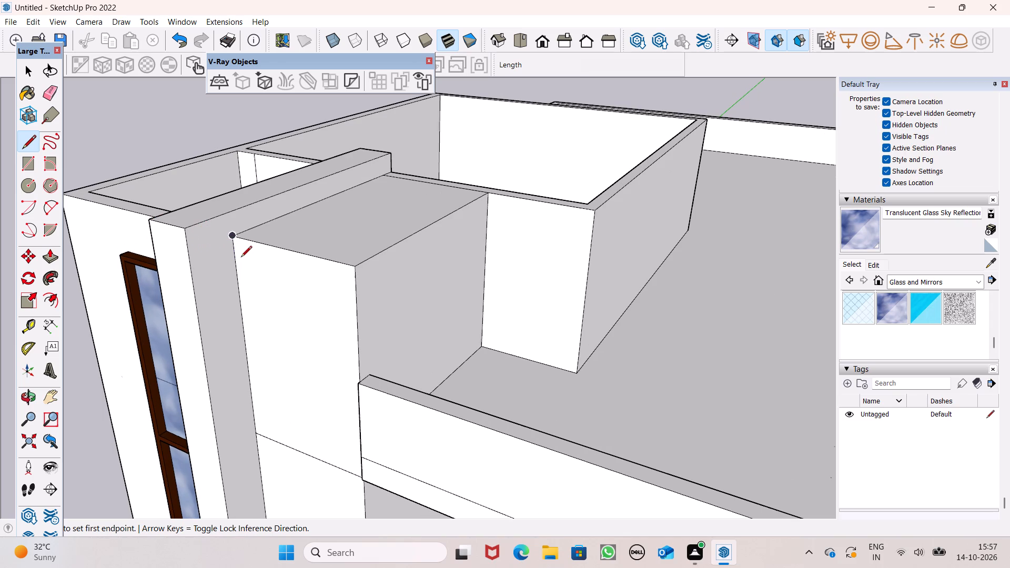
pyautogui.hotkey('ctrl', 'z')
# Pull the raised beam's side face outward 7' 7 1/16" with Push/Pull to form a roof slab over the adjoining block.
pyautogui.scroll(5, 196, 233)
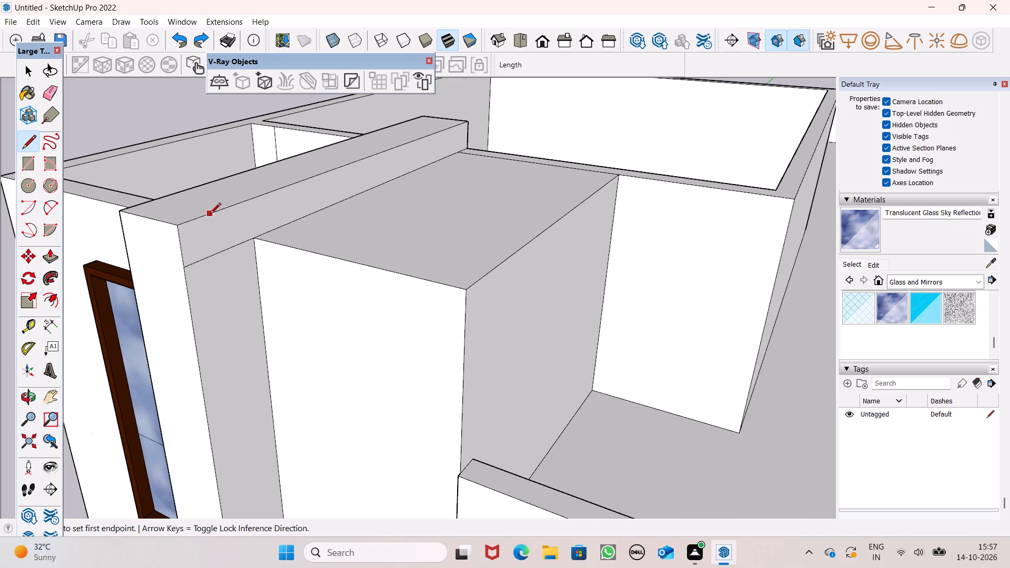
pyautogui.scroll(-2, 208, 232)
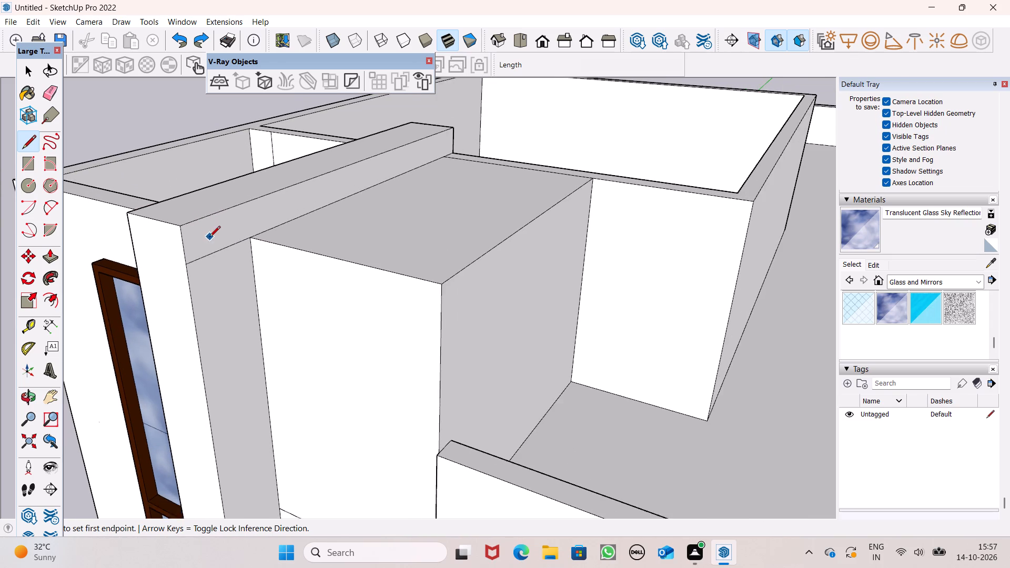
pyautogui.scroll(-2, 209, 238)
pyautogui.scroll(1, 210, 243)
pyautogui.moveTo(307, 295); pyautogui.dragTo(369, 263, button='middle')
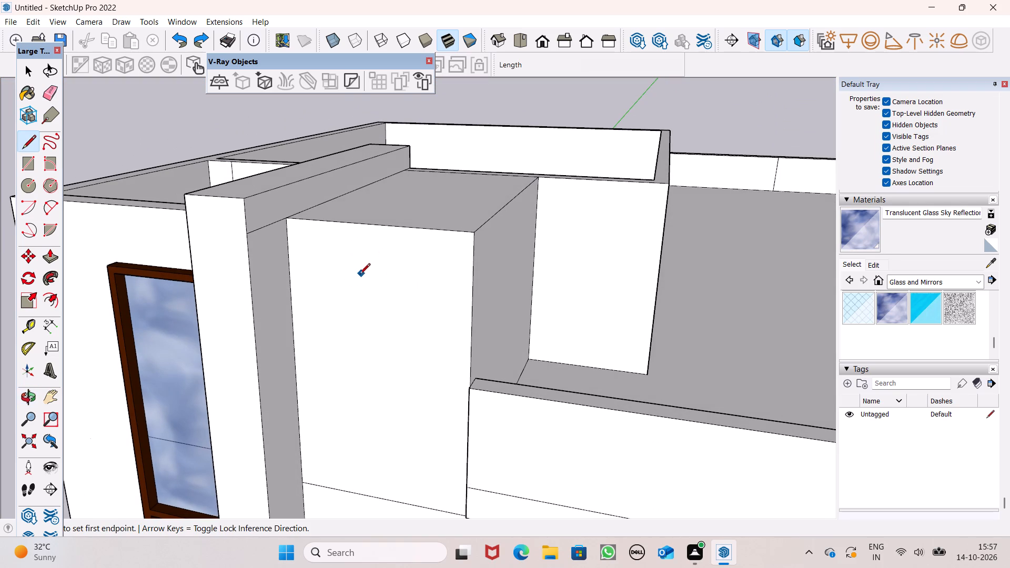
pyautogui.scroll(-1, 351, 282)
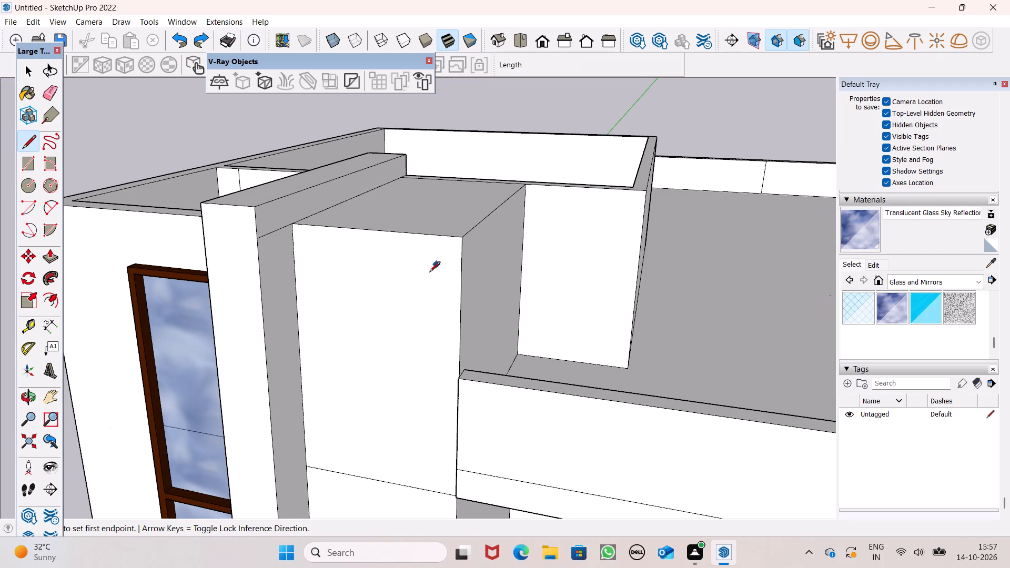
pyautogui.press('space')
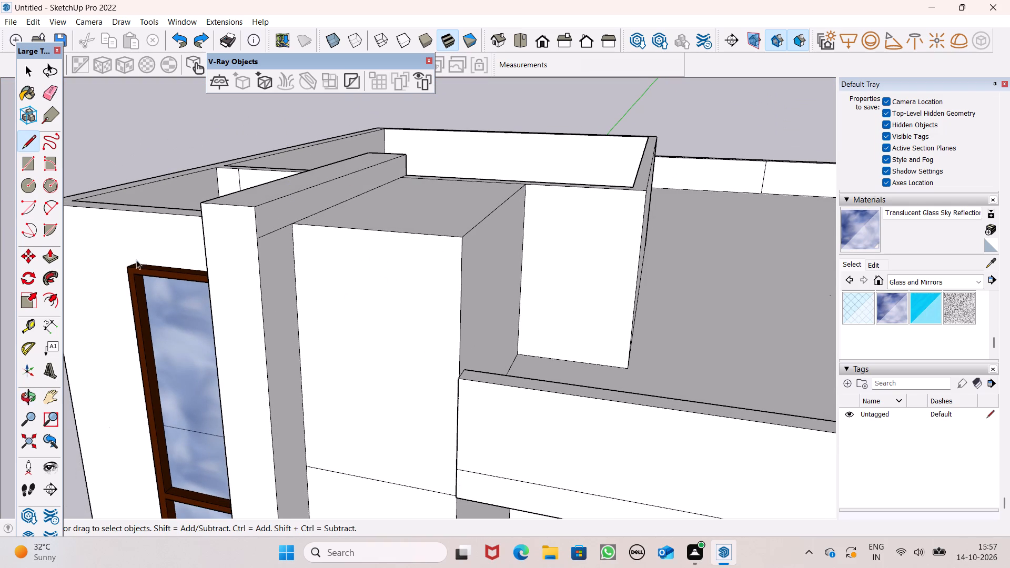
pyautogui.click(45, 256)
pyautogui.moveTo(224, 276); pyautogui.dragTo(140, 318, button='middle')
pyautogui.scroll(1, 148, 306)
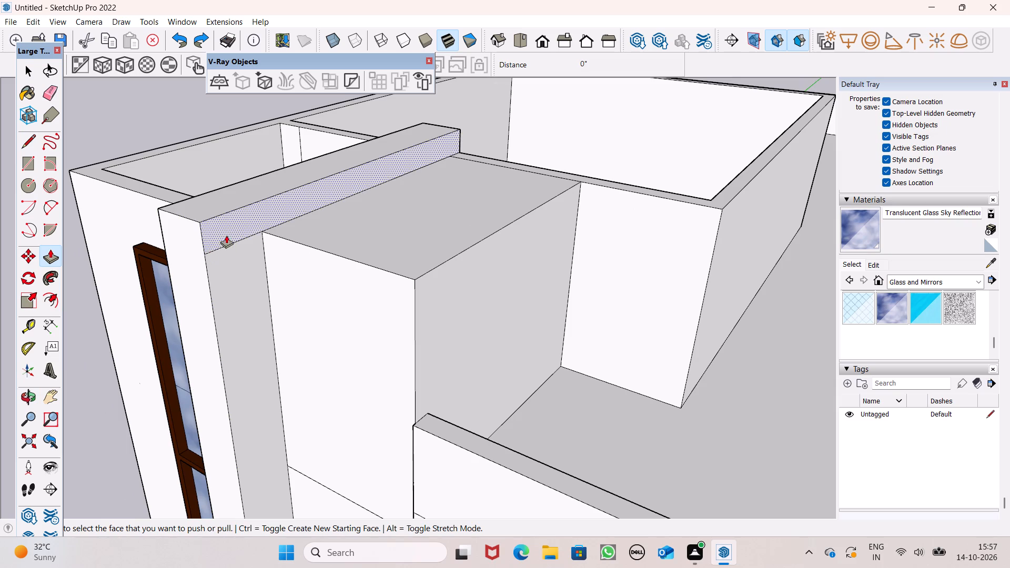
pyautogui.moveTo(224, 228); pyautogui.dragTo(480, 278)
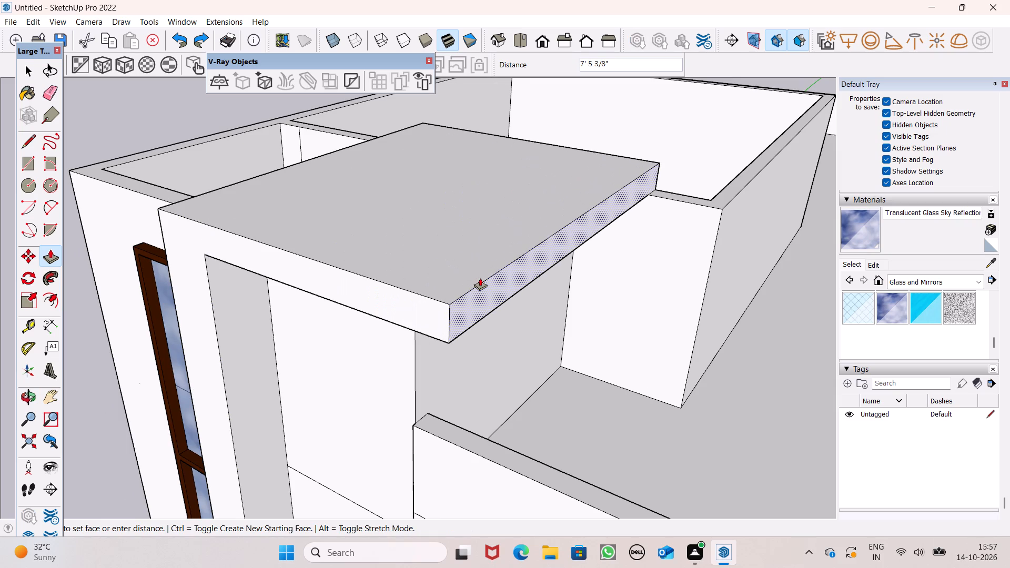
pyautogui.moveTo(480, 278); pyautogui.dragTo(486, 281)
# Examine the overhanging roof slab beside the stair tower from the front and from above.
pyautogui.scroll(-1, 487, 281)
pyautogui.moveTo(516, 353); pyautogui.dragTo(532, 309, button='middle')
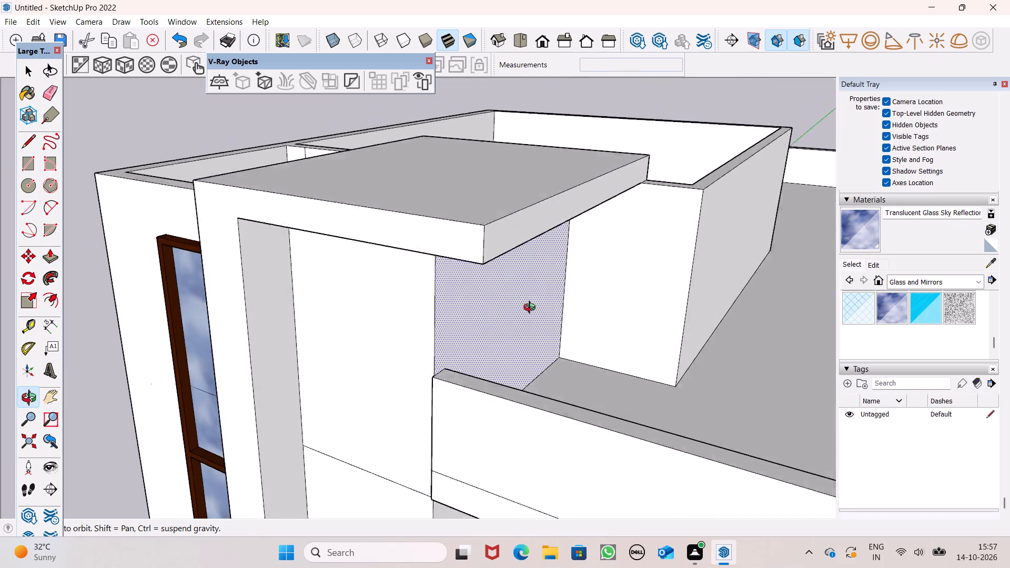
pyautogui.moveTo(532, 309); pyautogui.dragTo(553, 271, button='middle')
pyautogui.scroll(1, 553, 269)
pyautogui.scroll(-3, 504, 258)
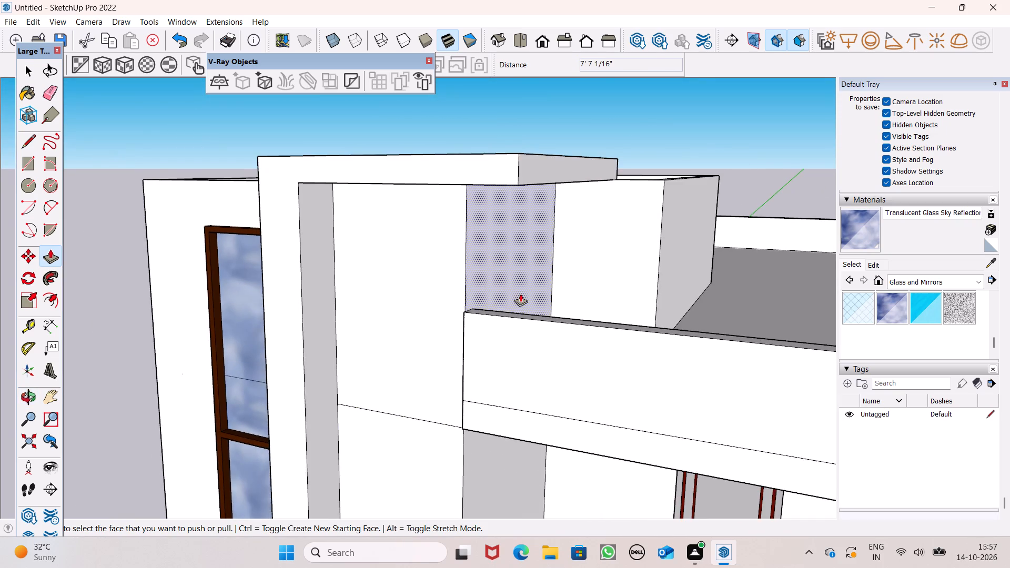
pyautogui.scroll(-6, 524, 298)
pyautogui.moveTo(567, 316); pyautogui.dragTo(637, 464, button='middle')
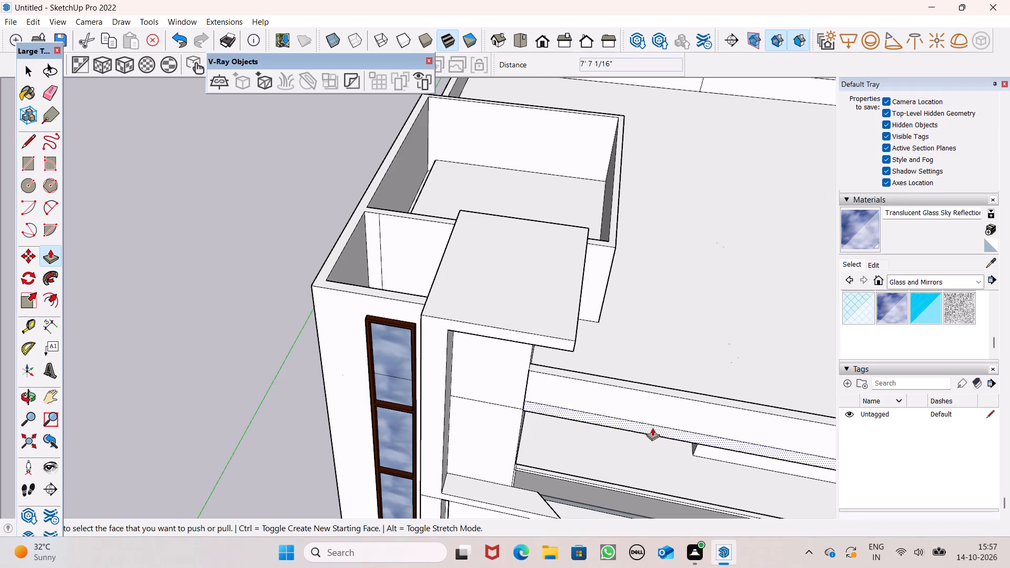
pyautogui.scroll(1, 653, 434)
pyautogui.scroll(-2, 653, 436)
# Raise the top of the stair tower and roof room walls by 10 5/16" with Push/Pull, level with the roof slab's top.
pyautogui.moveTo(638, 372); pyautogui.dragTo(693, 505, button='middle')
pyautogui.scroll(2, 601, 405)
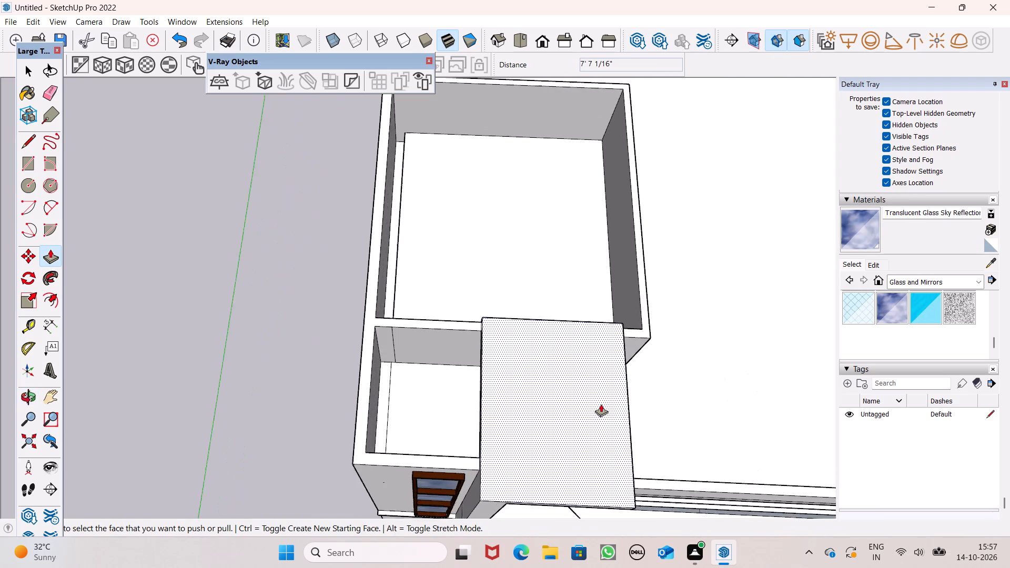
pyautogui.scroll(1, 601, 404)
pyautogui.scroll(-3, 352, 384)
pyautogui.scroll(-1, 402, 389)
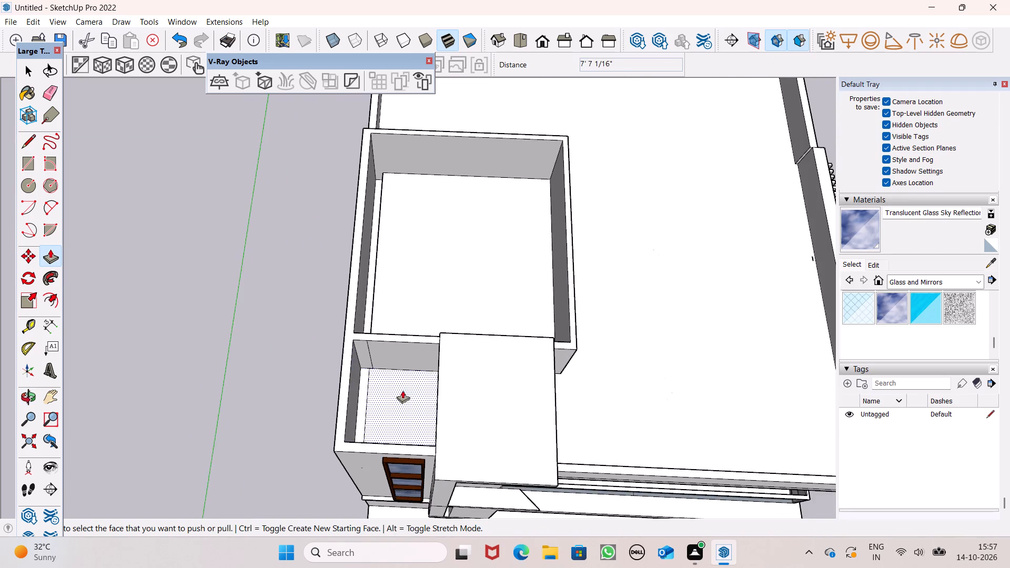
pyautogui.scroll(5, 330, 407)
pyautogui.scroll(-4, 407, 417)
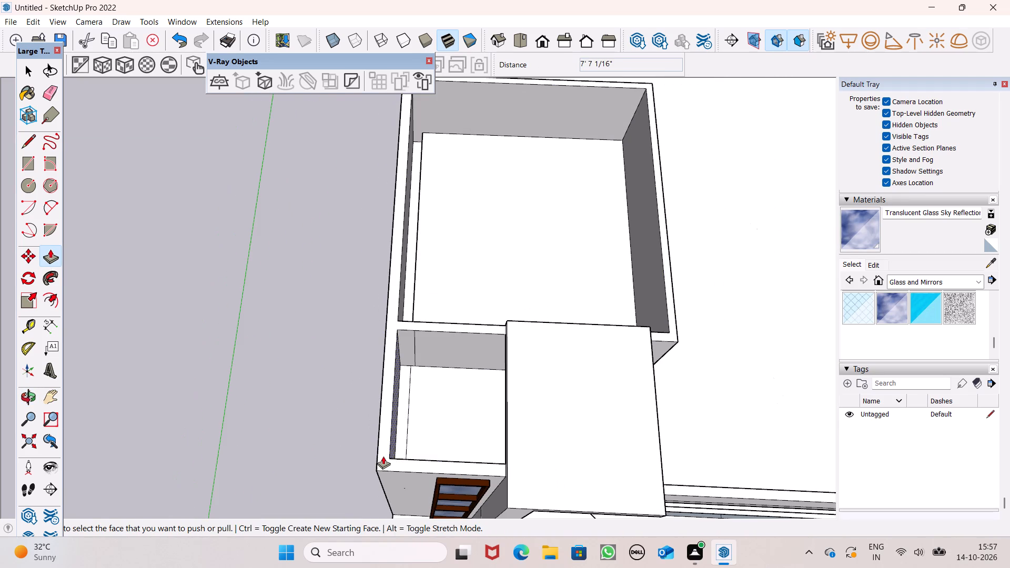
pyautogui.moveTo(383, 456); pyautogui.dragTo(517, 443)
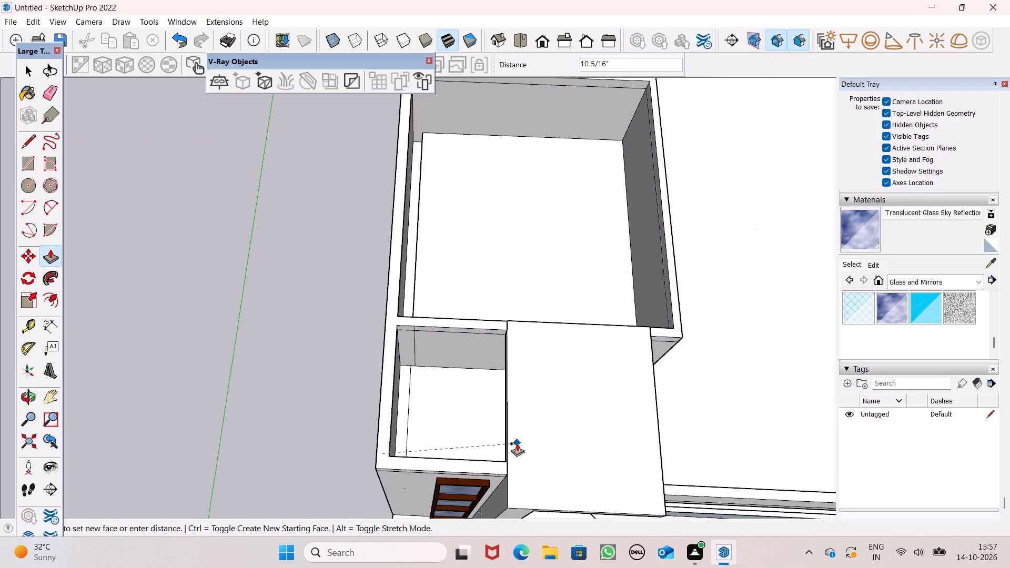
pyautogui.moveTo(517, 443); pyautogui.dragTo(509, 455)
# Raise the top of the stair tower and roof room walls by 7 1/16" with Push/Pull.
pyautogui.scroll(1, 542, 472)
pyautogui.moveTo(542, 472); pyautogui.dragTo(557, 349, button='middle')
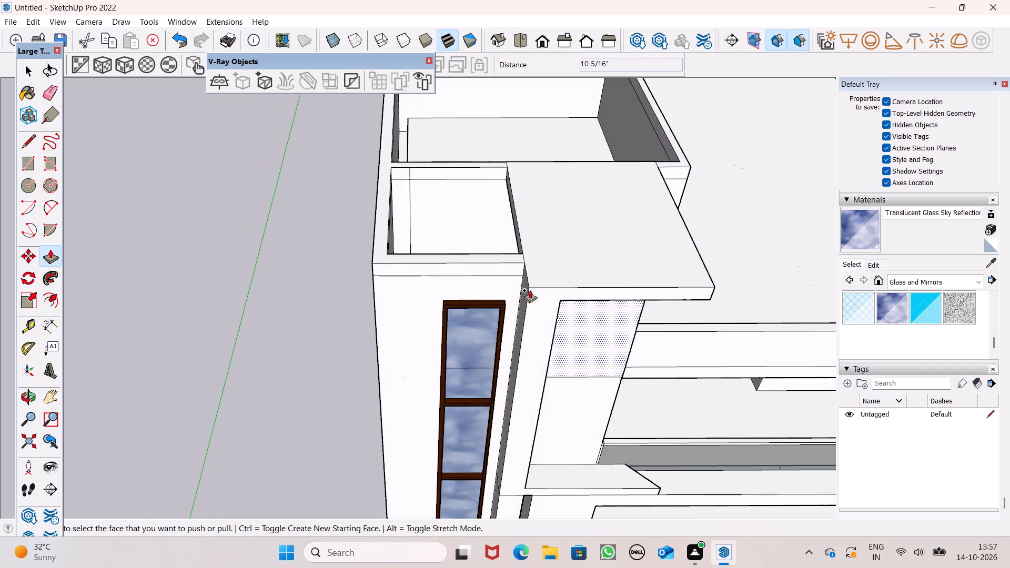
pyautogui.scroll(4, 527, 270)
pyautogui.scroll(-2, 516, 268)
pyautogui.scroll(6, 503, 251)
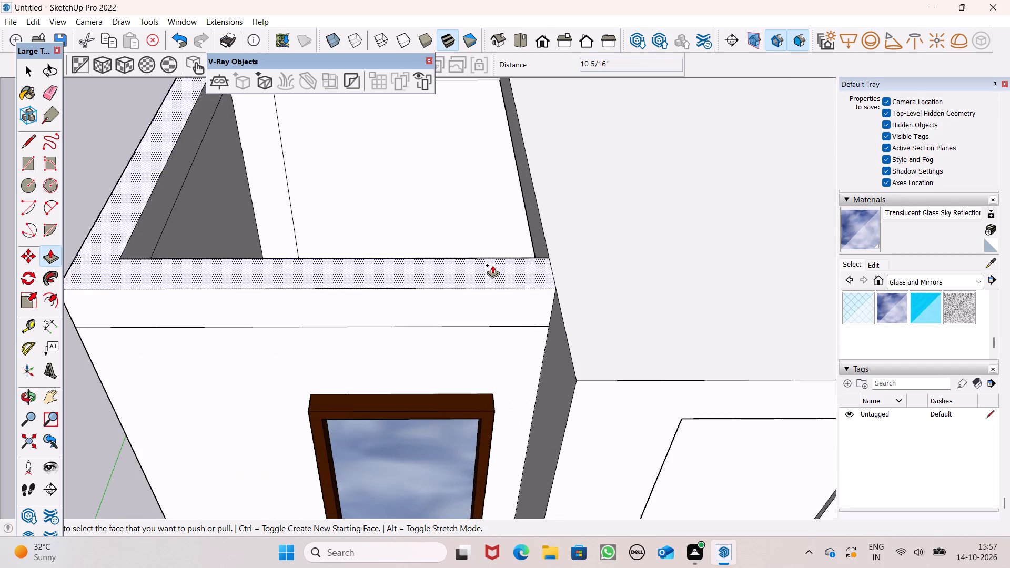
pyautogui.moveTo(492, 265); pyautogui.dragTo(508, 241)
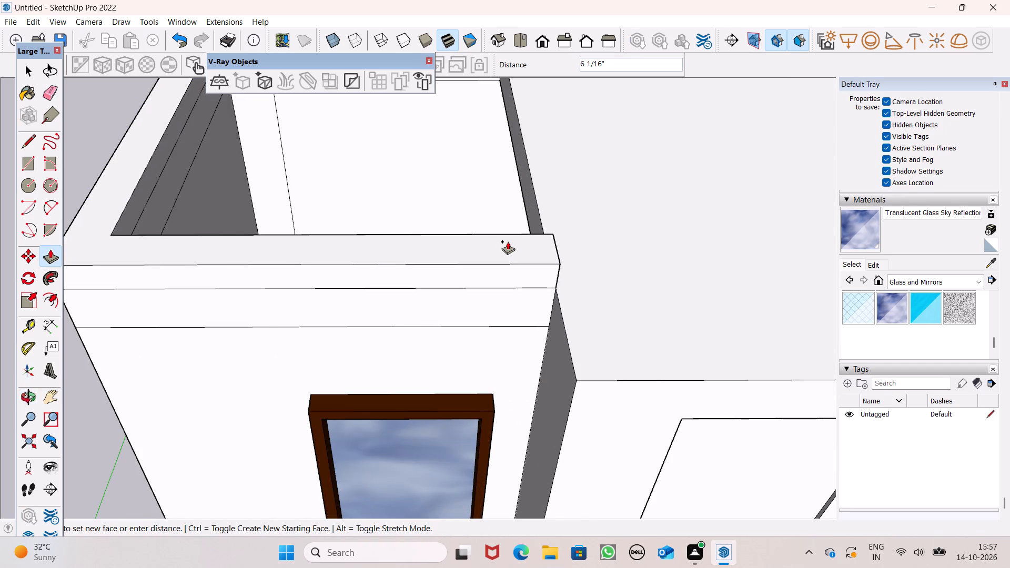
pyautogui.moveTo(508, 241); pyautogui.dragTo(512, 238)
pyautogui.scroll(-7, 495, 270)
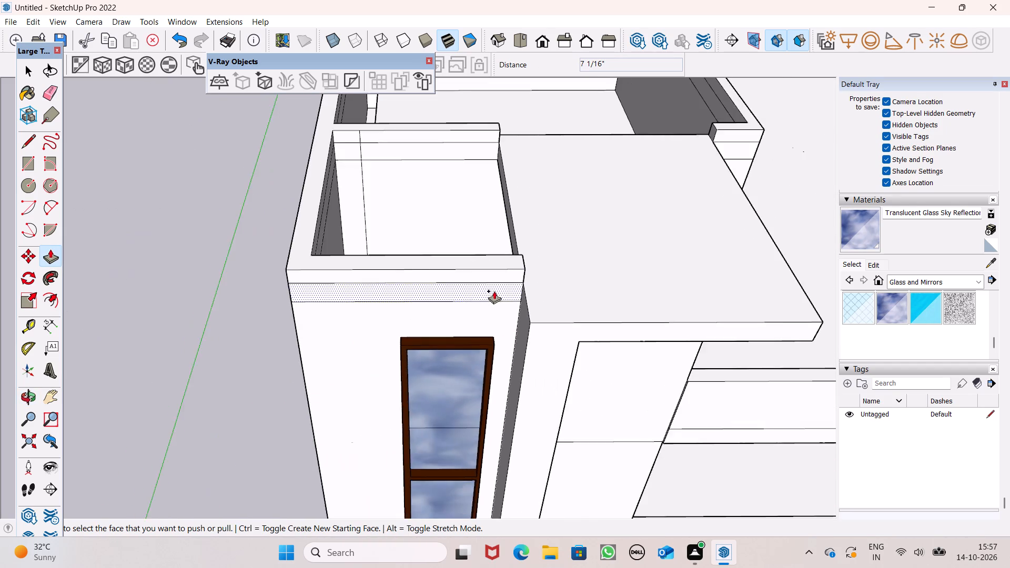
# Examine the raised walls around the stair tower opening and the adjoining roof slab from several sides.
pyautogui.scroll(-5, 494, 291)
pyautogui.moveTo(509, 295); pyautogui.dragTo(211, 277, button='middle')
pyautogui.scroll(4, 320, 211)
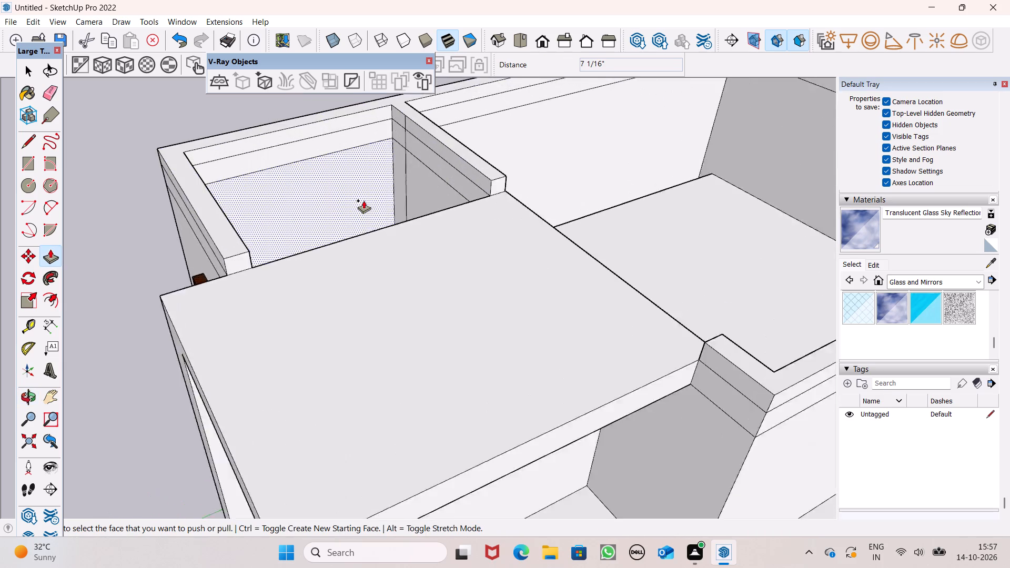
pyautogui.scroll(3, 363, 200)
pyautogui.scroll(-1, 389, 232)
pyautogui.scroll(1, 397, 252)
pyautogui.scroll(-4, 410, 268)
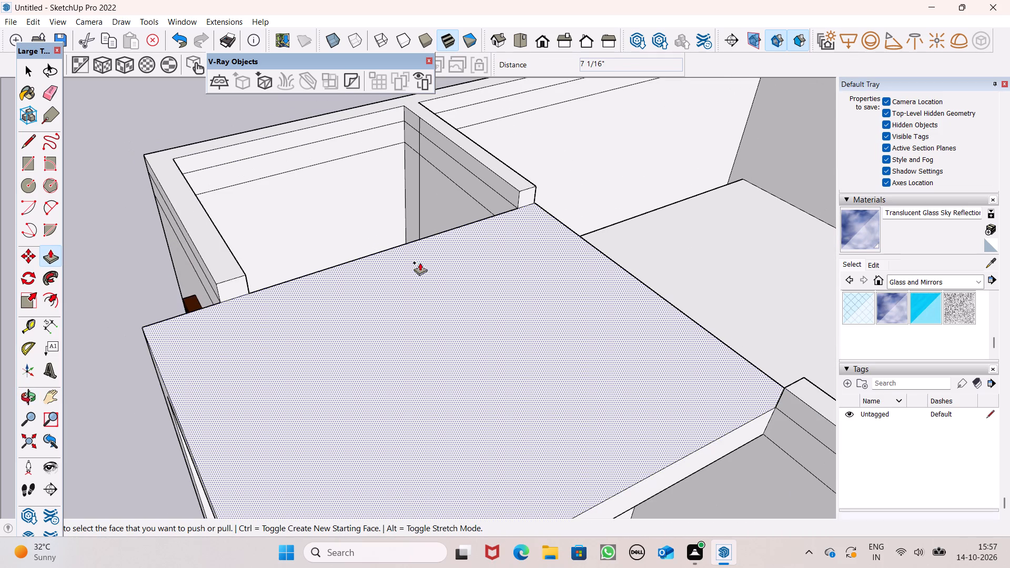
pyautogui.press('space')
pyautogui.scroll(-6, 493, 288)
pyautogui.moveTo(496, 304); pyautogui.dragTo(639, 336, button='middle')
pyautogui.scroll(1, 639, 336)
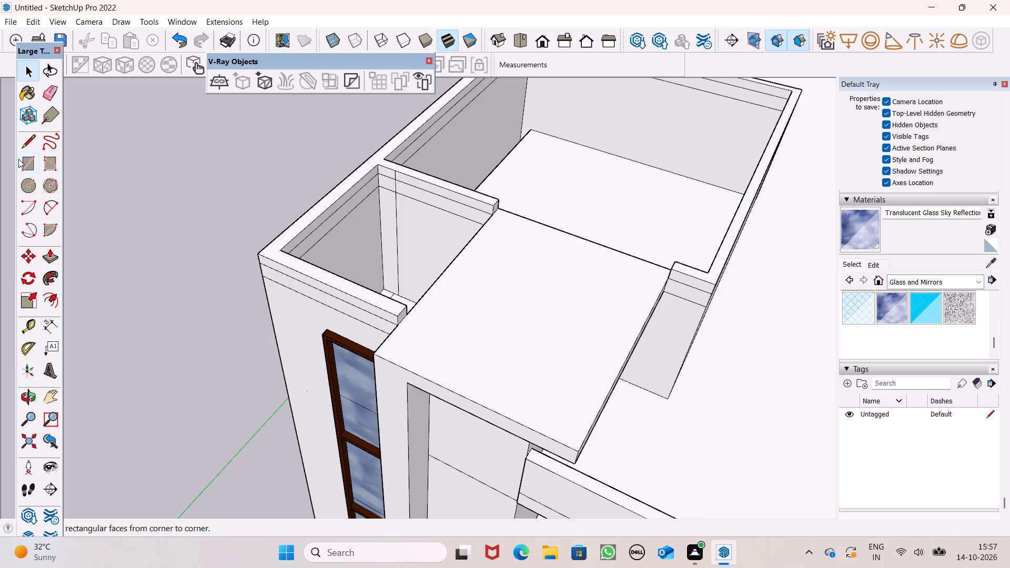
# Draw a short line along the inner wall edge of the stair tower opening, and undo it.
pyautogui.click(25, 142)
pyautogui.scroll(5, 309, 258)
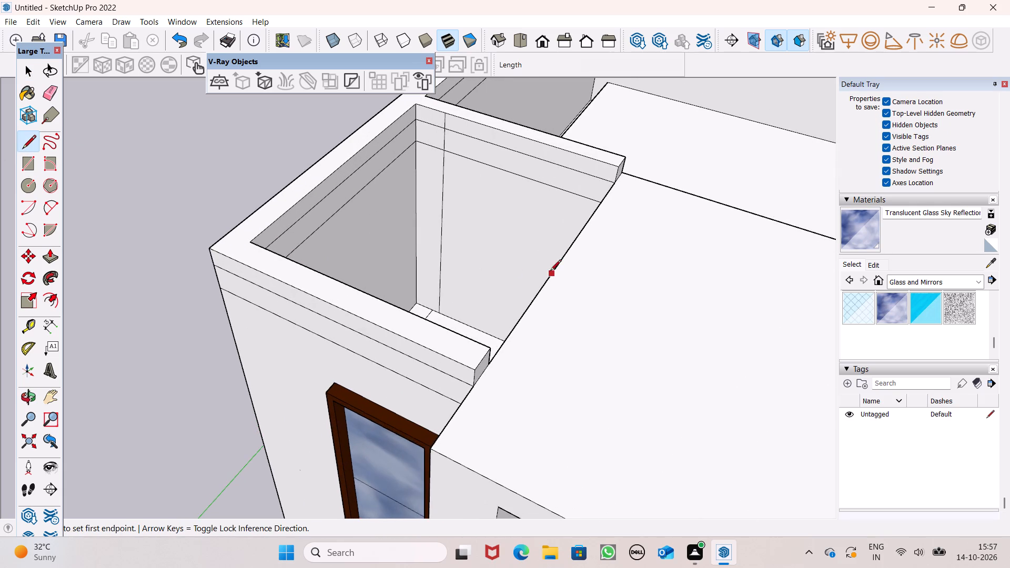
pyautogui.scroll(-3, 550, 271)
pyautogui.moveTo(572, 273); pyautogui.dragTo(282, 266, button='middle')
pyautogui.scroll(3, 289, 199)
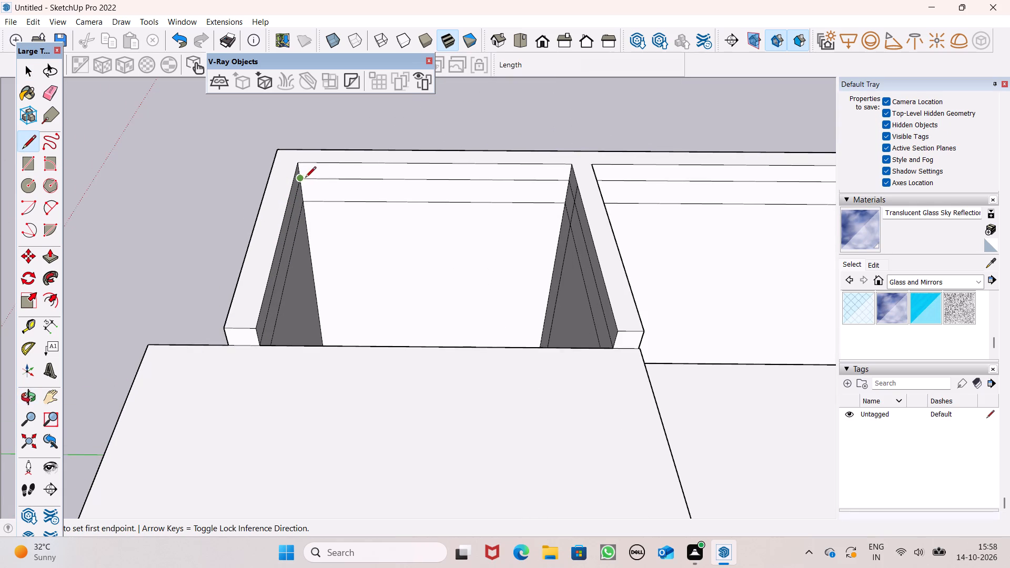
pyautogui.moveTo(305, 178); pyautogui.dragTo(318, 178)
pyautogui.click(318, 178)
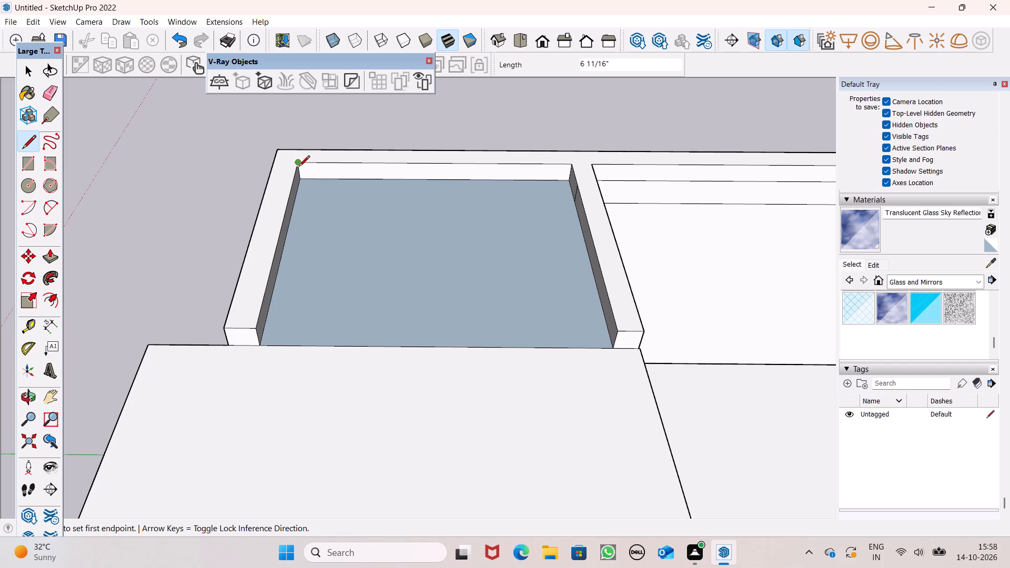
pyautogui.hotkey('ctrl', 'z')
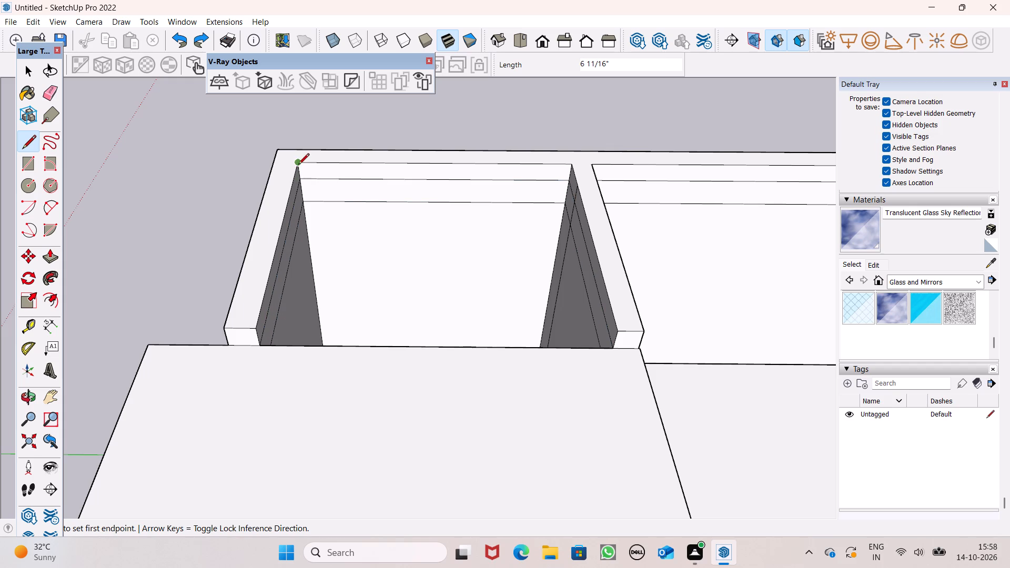
# Cap the stair tower opening with a face by tracing short Line segments over its inner wall edges.
pyautogui.moveTo(299, 161); pyautogui.dragTo(306, 161)
pyautogui.click(319, 160)
pyautogui.moveTo(304, 177); pyautogui.dragTo(310, 177)
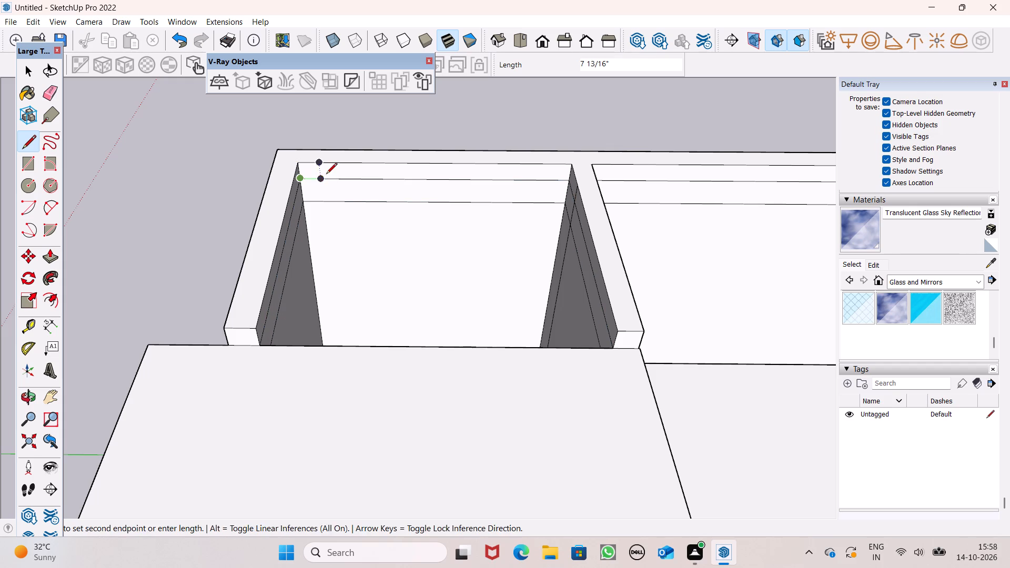
pyautogui.click(326, 175)
pyautogui.scroll(-2, 330, 177)
pyautogui.scroll(5, 321, 174)
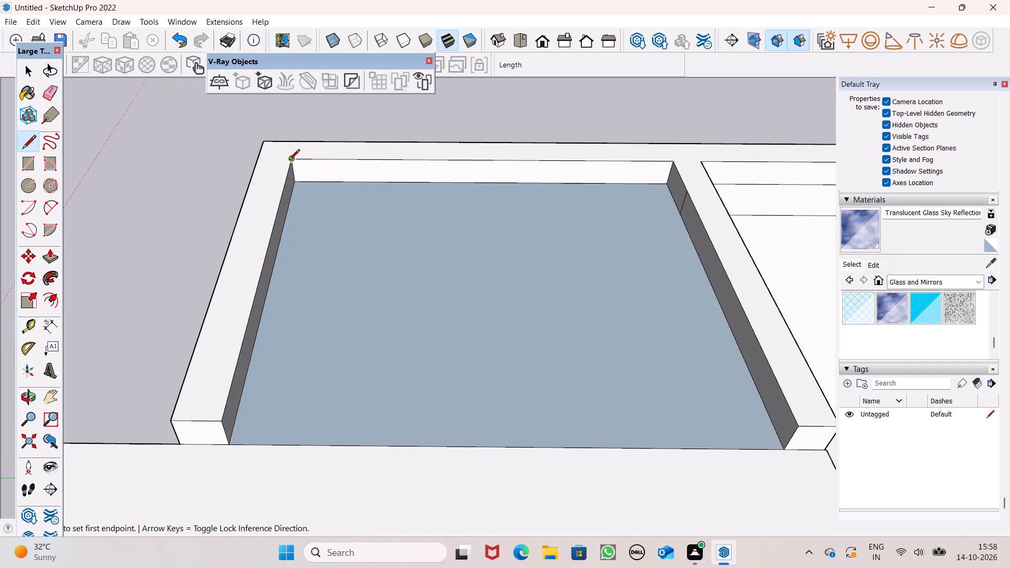
pyautogui.click(288, 158)
pyautogui.click(318, 158)
# Cap the large roof room opening with a face by tracing short Line segments over its inner wall edges.
pyautogui.scroll(-5, 320, 173)
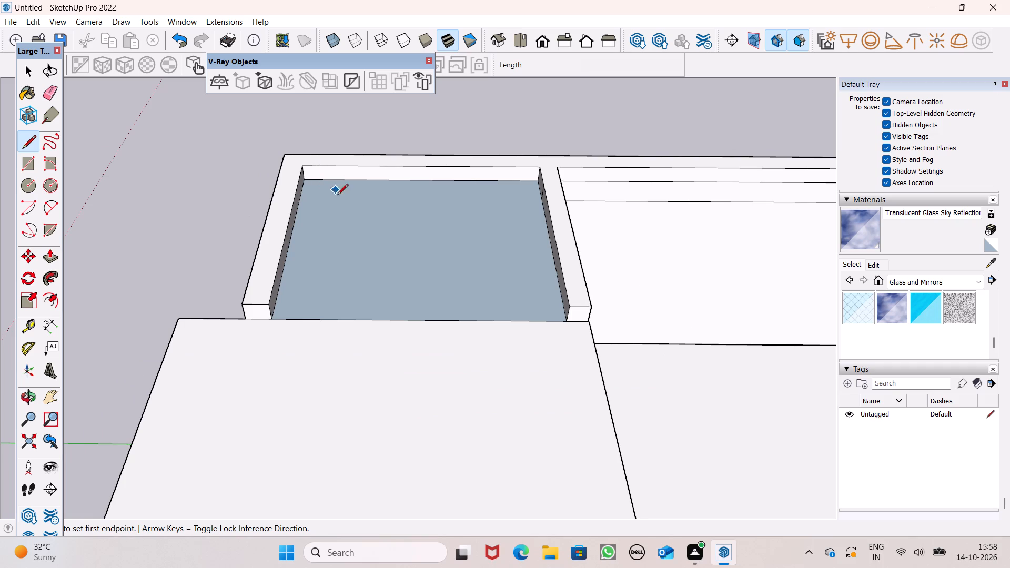
pyautogui.moveTo(341, 198); pyautogui.dragTo(388, 153, button='middle')
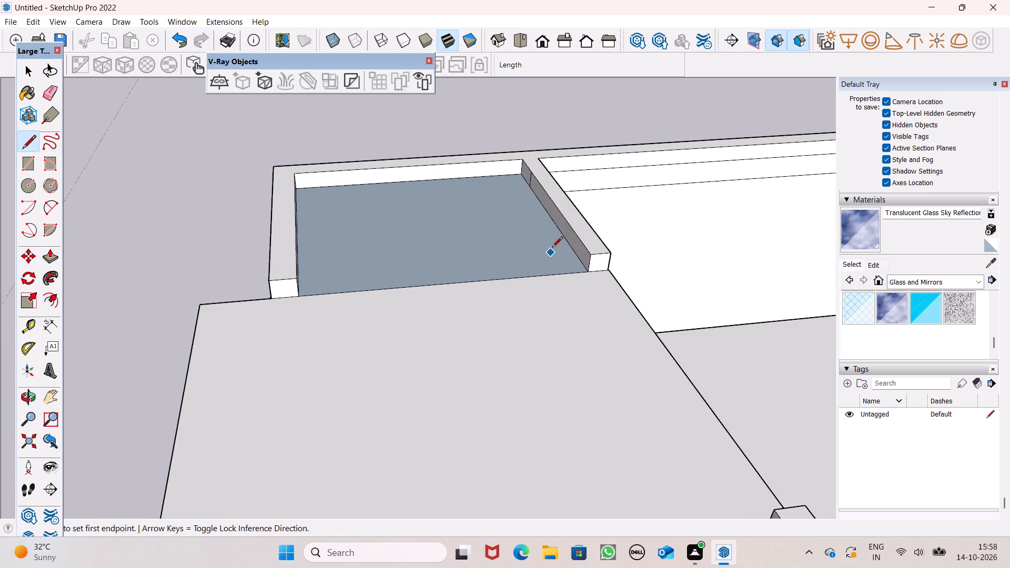
pyautogui.moveTo(564, 168); pyautogui.dragTo(586, 171)
pyautogui.doubleClick(588, 171)
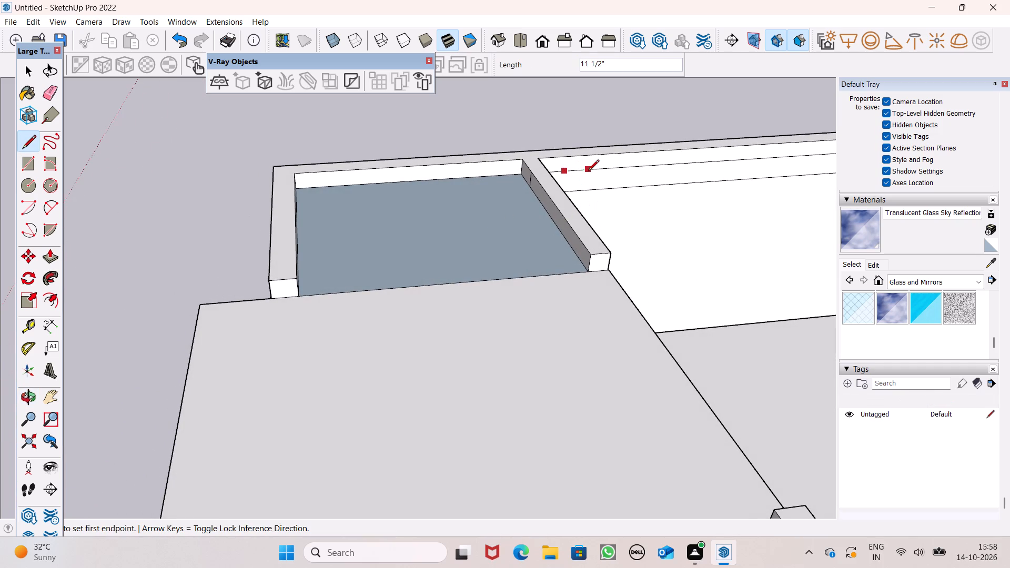
pyautogui.moveTo(558, 158); pyautogui.dragTo(570, 158)
pyautogui.click(582, 158)
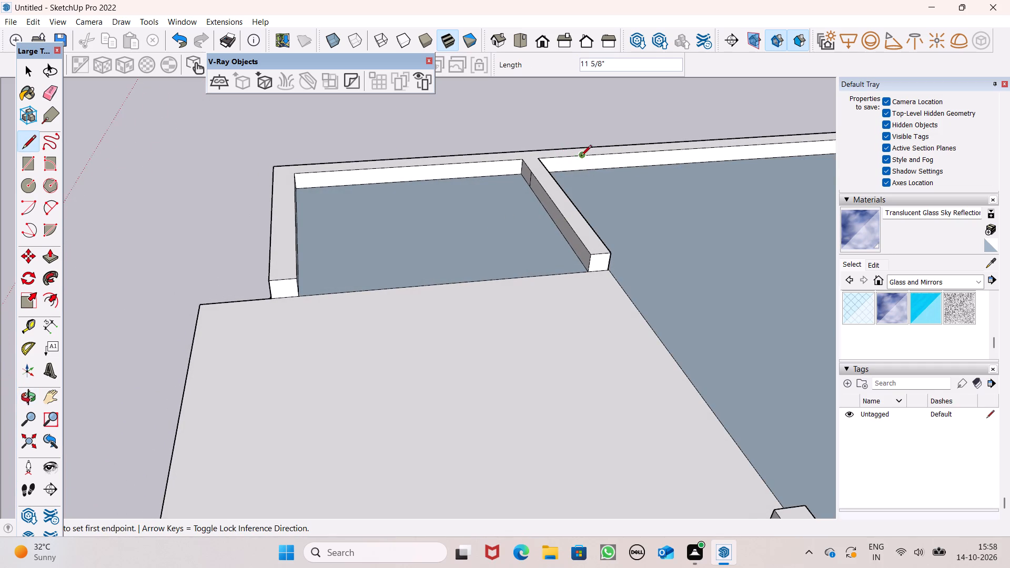
# Pull the stair tower's cap face up 7 1/16" with Push/Pull, level with the surrounding wall tops.
pyautogui.scroll(-6, 581, 156)
pyautogui.scroll(-2, 425, 184)
pyautogui.moveTo(498, 227); pyautogui.dragTo(427, 190, button='middle')
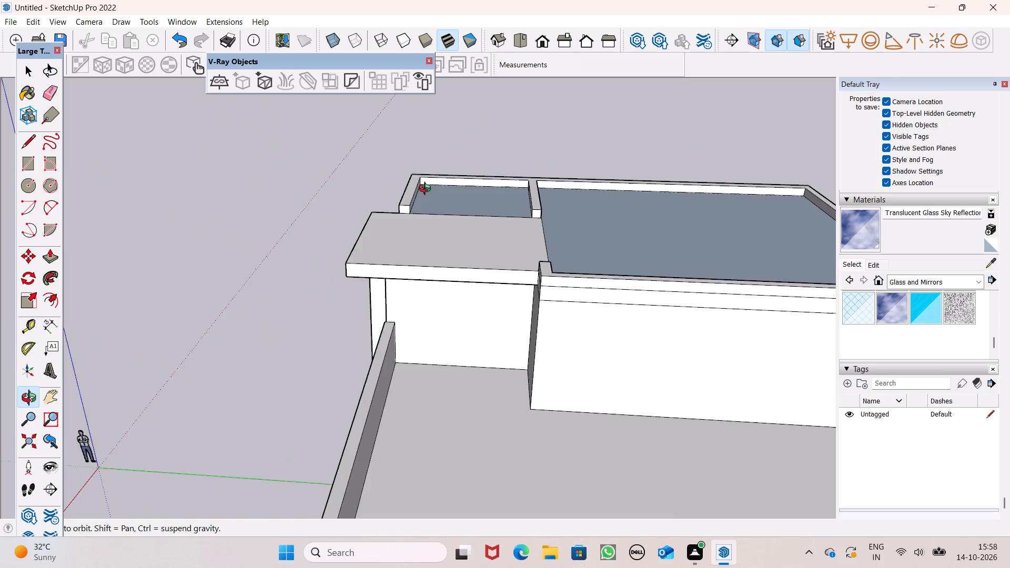
pyautogui.moveTo(427, 190); pyautogui.dragTo(468, 252, button='middle')
pyautogui.scroll(6, 475, 169)
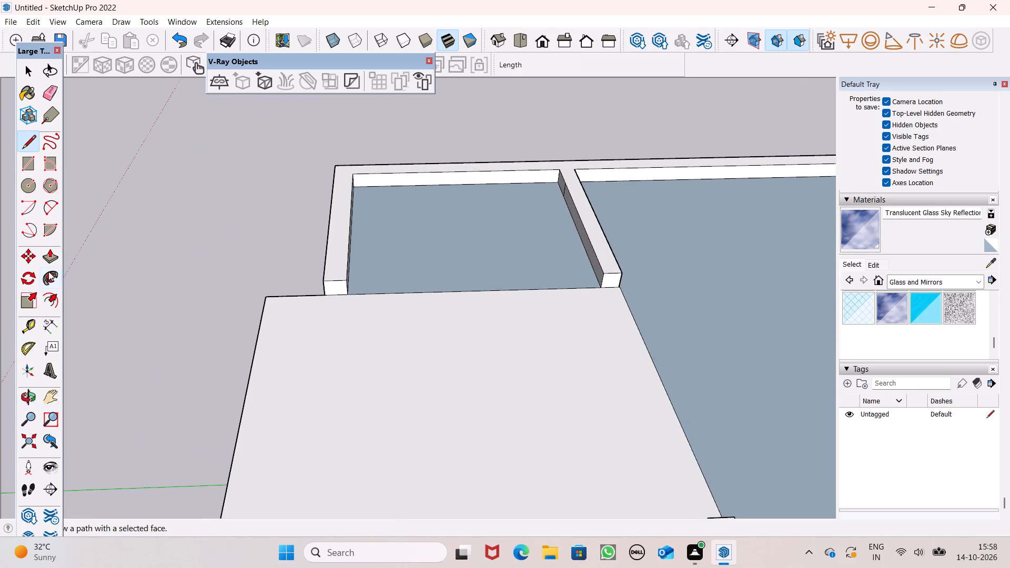
pyautogui.moveTo(48, 261); pyautogui.dragTo(48, 256)
pyautogui.scroll(3, 280, 255)
pyautogui.moveTo(458, 308); pyautogui.dragTo(458, 299)
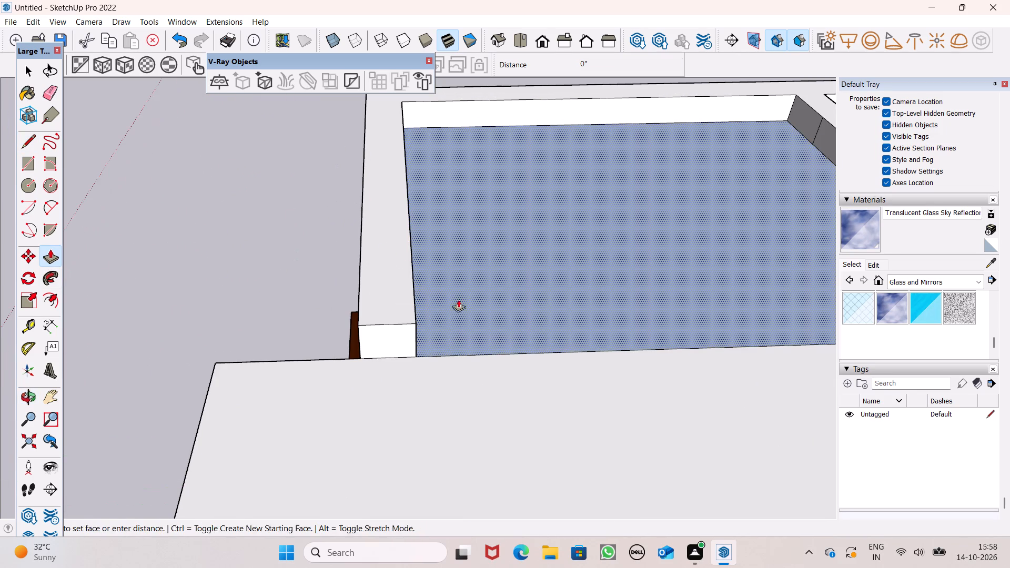
pyautogui.moveTo(458, 299); pyautogui.dragTo(393, 270)
# Pull the roof room's cap face up 7 1/16" with Push/Pull, level with the surrounding wall tops.
pyautogui.scroll(-4, 387, 219)
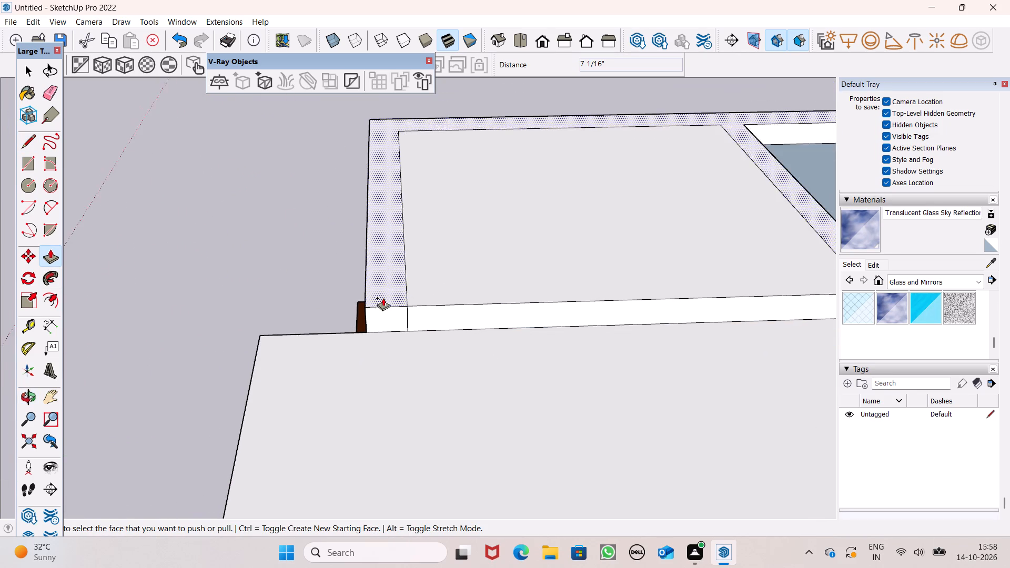
pyautogui.scroll(-7, 403, 317)
pyautogui.scroll(-1, 685, 366)
pyautogui.scroll(2, 685, 364)
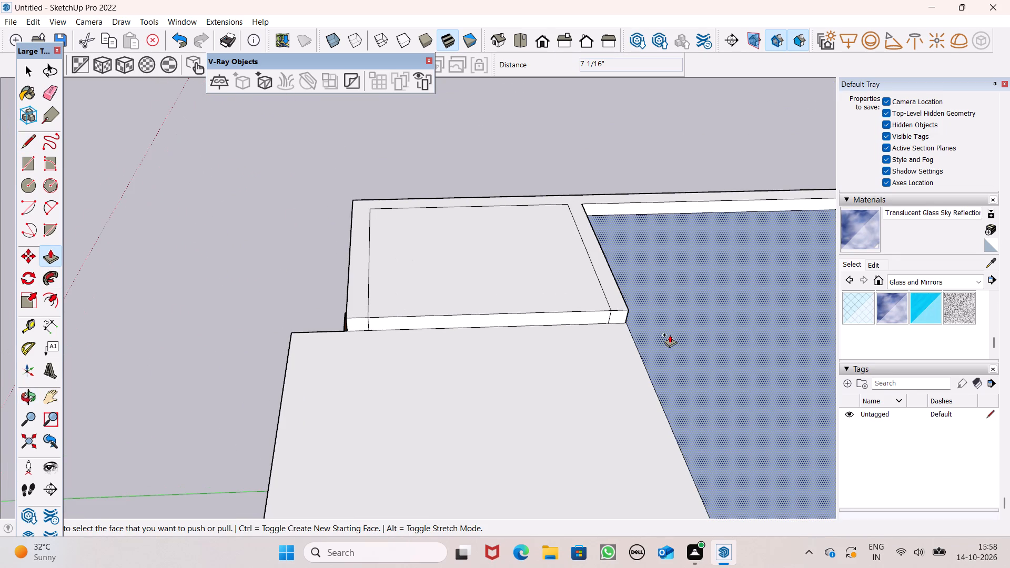
pyautogui.moveTo(652, 331); pyautogui.dragTo(613, 302)
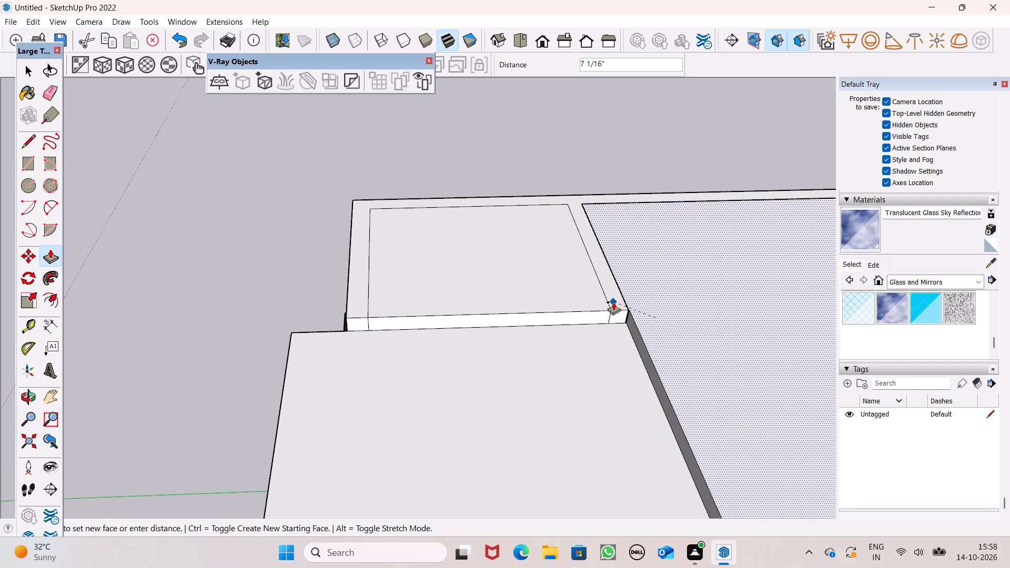
pyautogui.moveTo(613, 302); pyautogui.dragTo(607, 302)
# Extend the end of the raised dividing wall about 9' 3 3/16" along the slab's edge to the opposite wall stub.
pyautogui.scroll(-4, 586, 272)
pyautogui.scroll(-1, 544, 277)
pyautogui.moveTo(541, 314); pyautogui.dragTo(601, 288, button='middle')
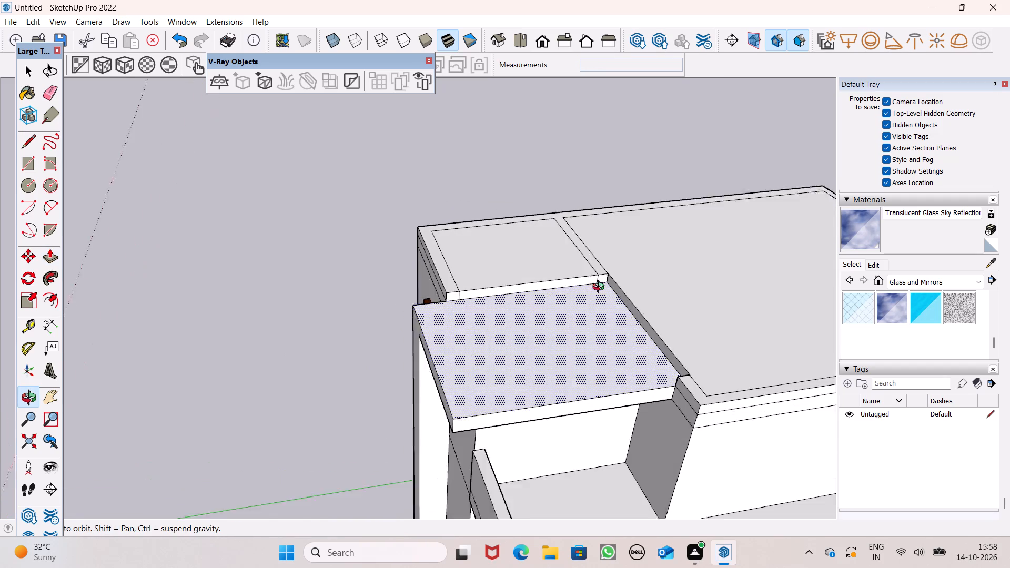
pyautogui.moveTo(601, 288); pyautogui.dragTo(605, 285, button='middle')
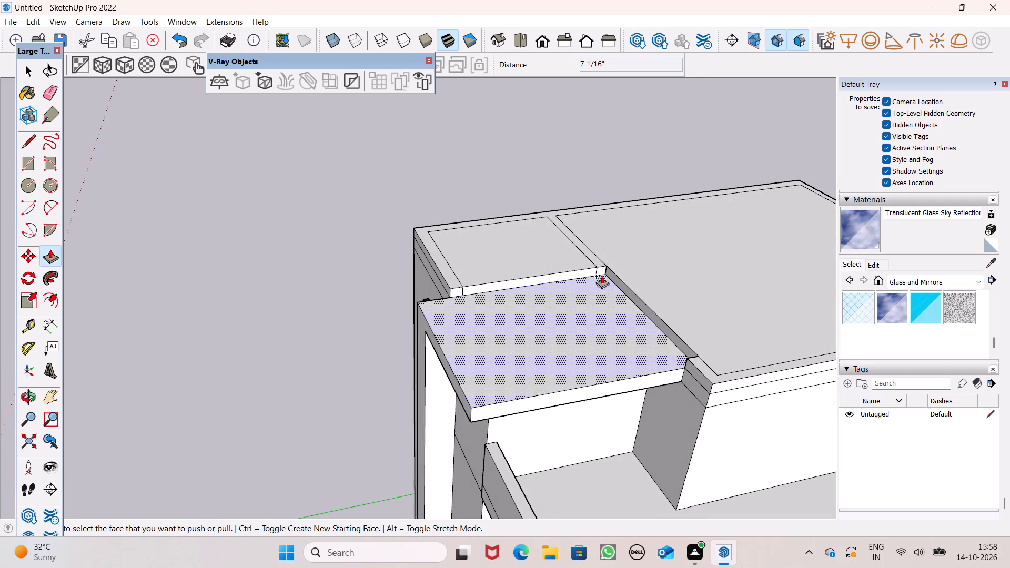
pyautogui.moveTo(603, 269); pyautogui.dragTo(607, 276)
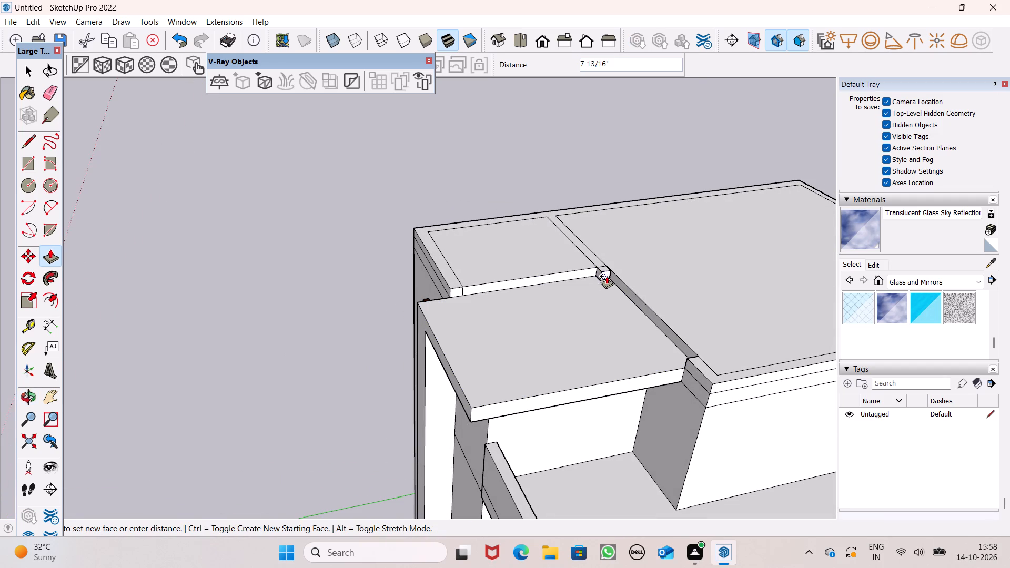
pyautogui.moveTo(607, 276); pyautogui.dragTo(710, 349)
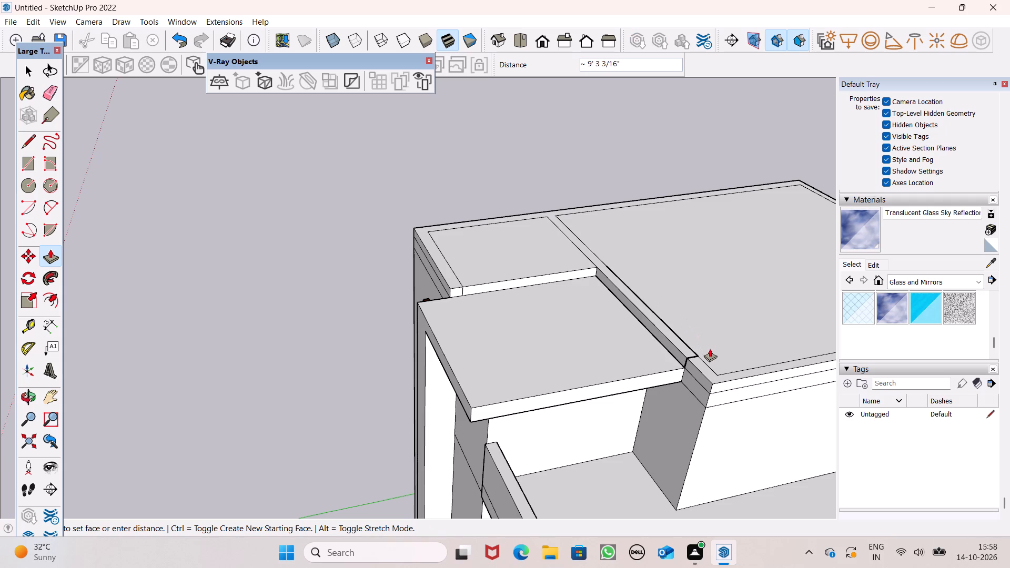
pyautogui.moveTo(710, 349); pyautogui.dragTo(710, 349)
# Push/Pull the thin strip between the extended dividing wall and the roof room slab by 3/8" to level it.
pyautogui.moveTo(684, 439); pyautogui.dragTo(702, 537, button='middle')
pyautogui.moveTo(701, 537); pyautogui.dragTo(699, 532, button='middle')
pyautogui.scroll(-1, 705, 402)
pyautogui.scroll(5, 704, 391)
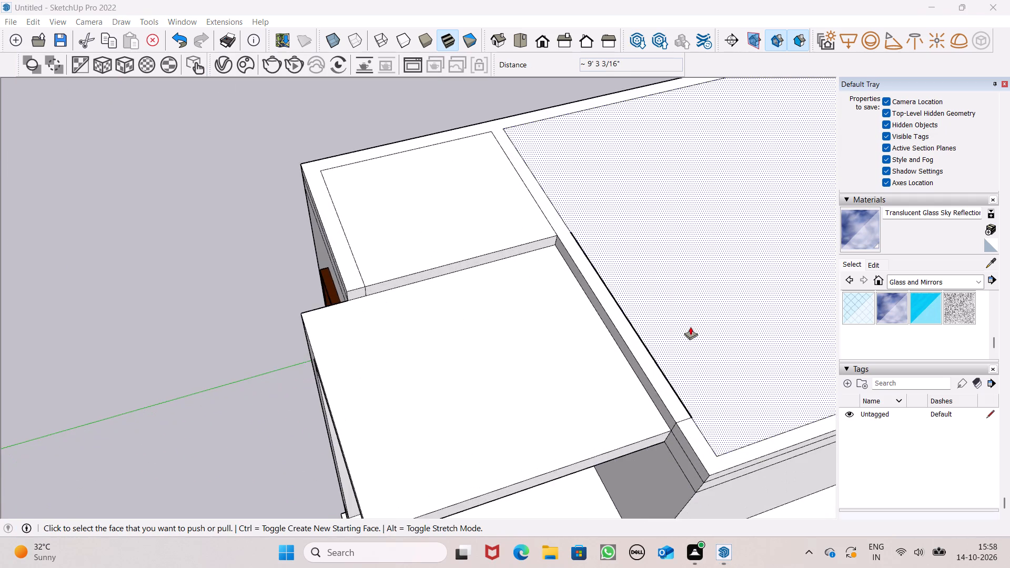
pyautogui.scroll(-1, 690, 327)
pyautogui.scroll(3, 690, 327)
pyautogui.moveTo(724, 389); pyautogui.dragTo(418, 389, button='middle')
pyautogui.scroll(9, 419, 395)
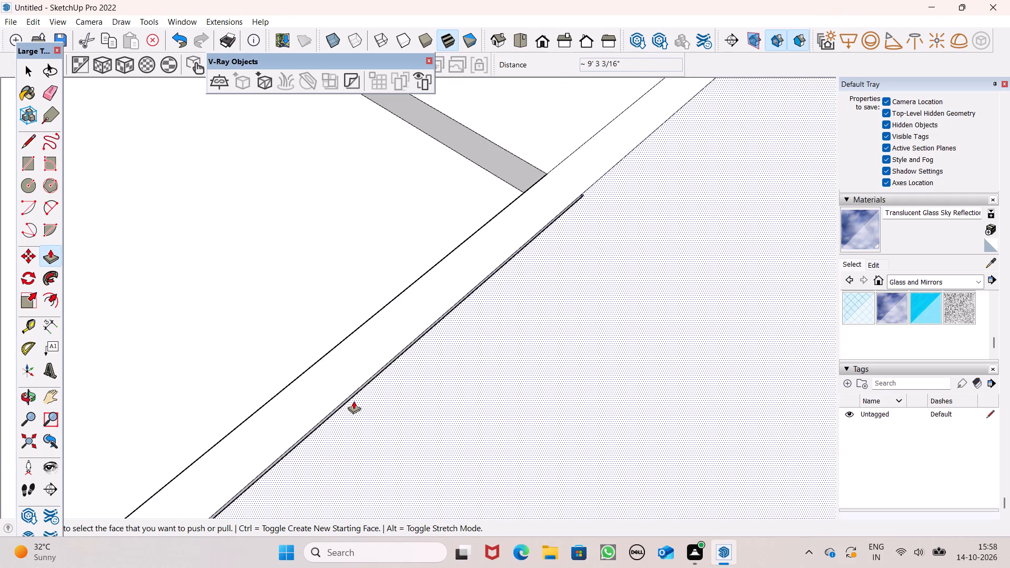
pyautogui.scroll(5, 353, 401)
pyautogui.scroll(-1, 350, 395)
pyautogui.scroll(6, 350, 395)
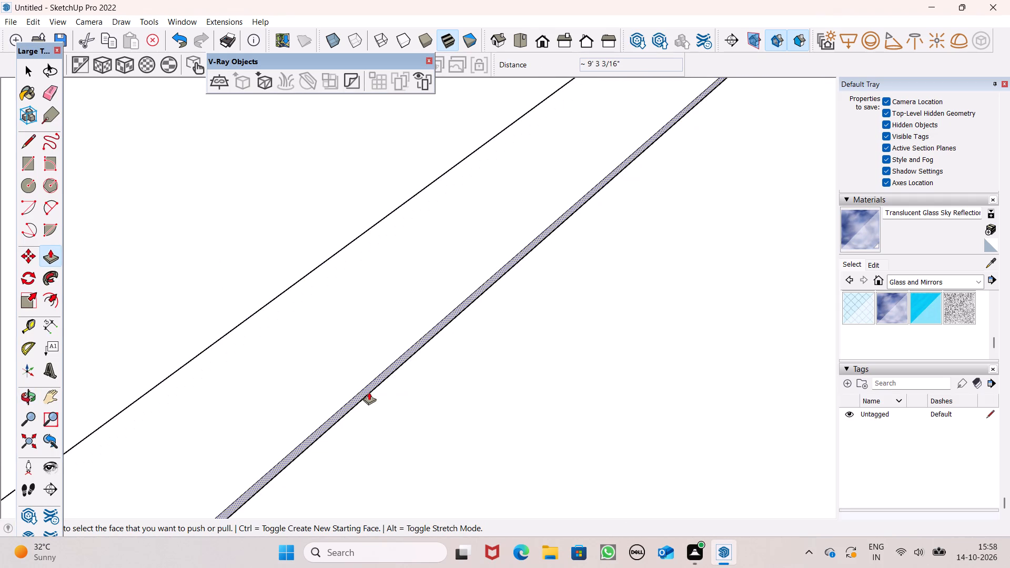
pyautogui.moveTo(369, 389); pyautogui.dragTo(384, 398)
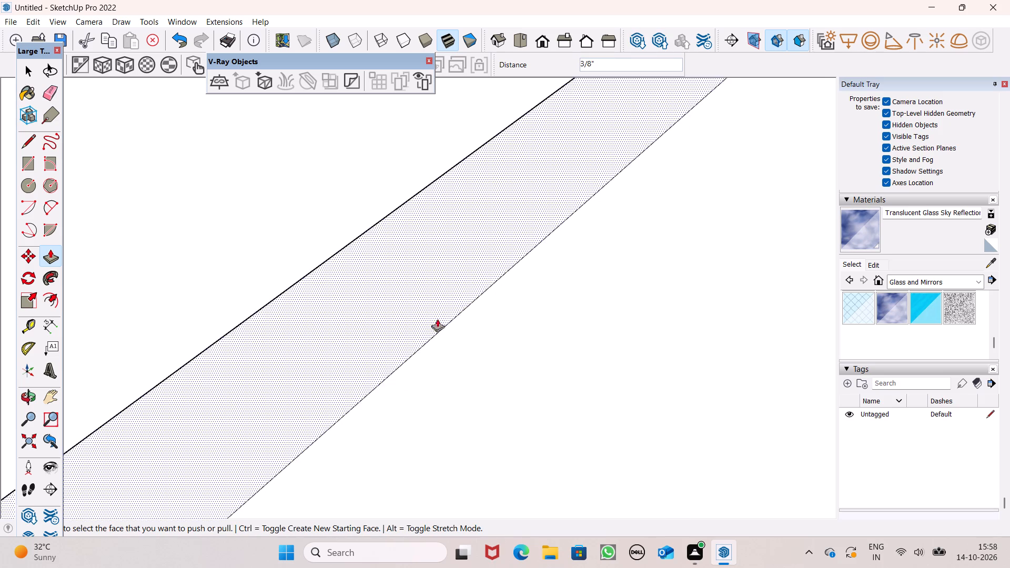
# Pull the end of the stair tower's raised outer wall 12' 10 7/8" across the overhanging slab with Push/Pull.
pyautogui.scroll(-19, 479, 342)
pyautogui.moveTo(512, 315); pyautogui.dragTo(793, 312, button='middle')
pyautogui.scroll(1, 564, 321)
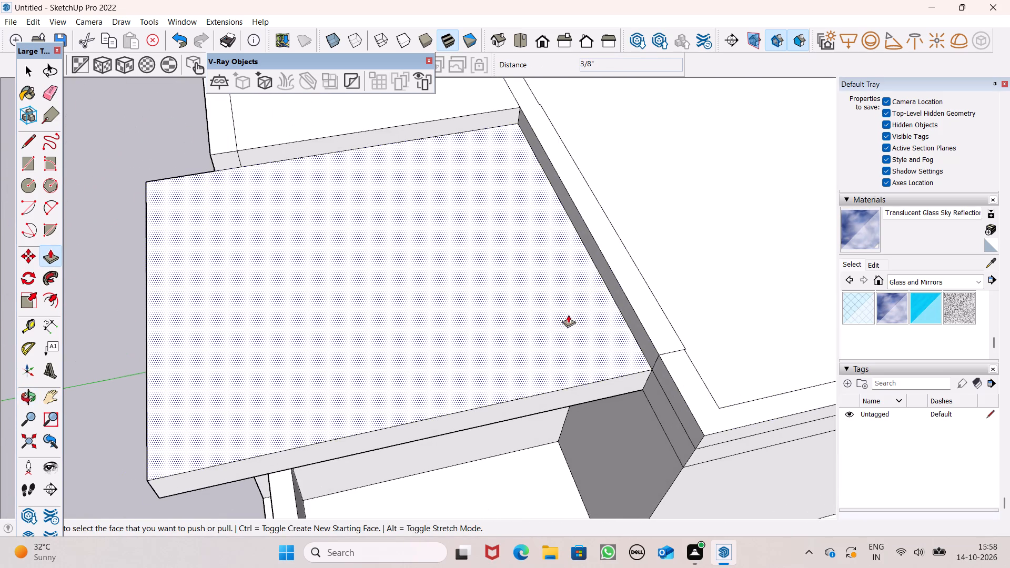
pyautogui.scroll(-8, 589, 290)
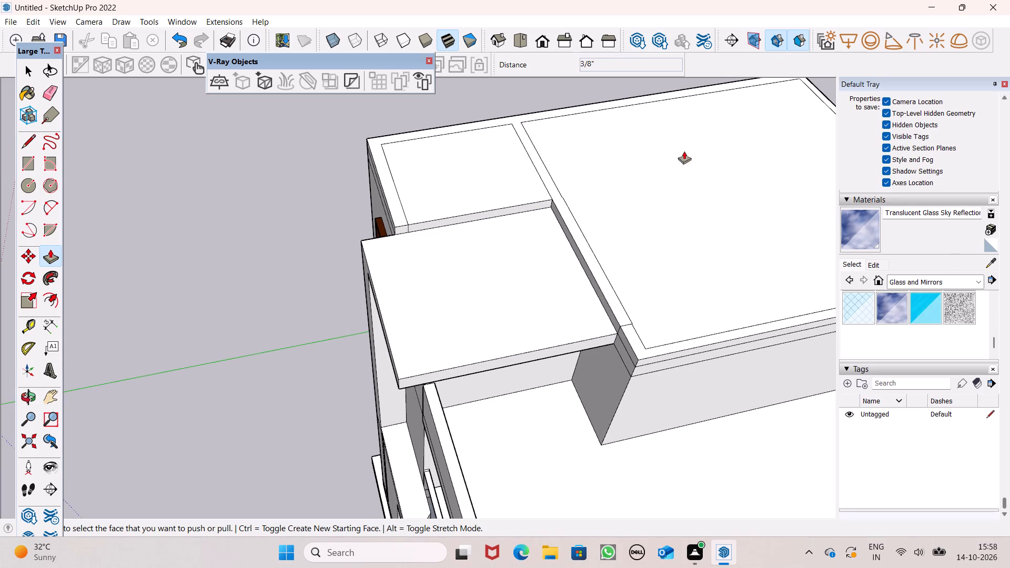
pyautogui.moveTo(403, 227); pyautogui.dragTo(419, 317)
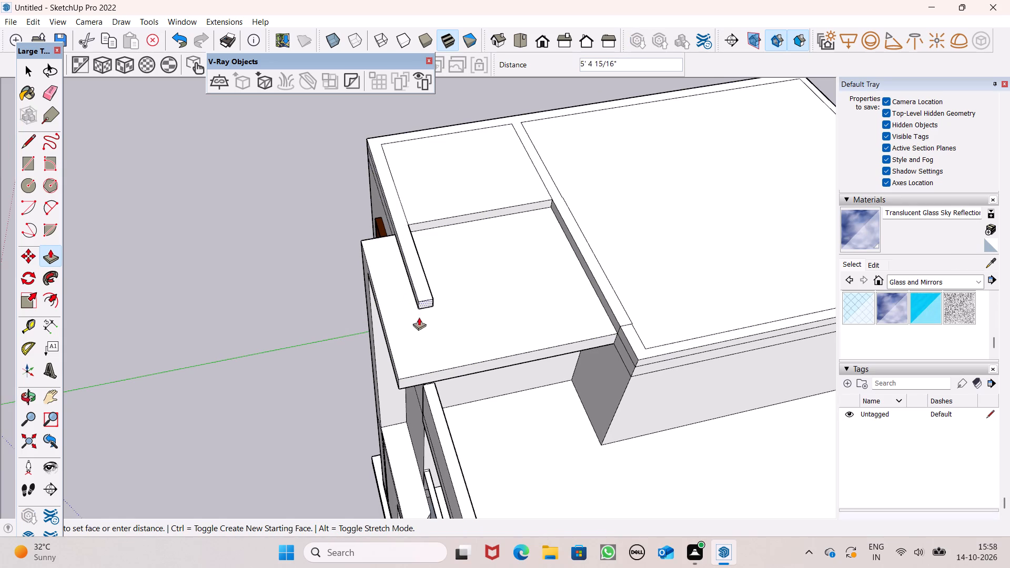
pyautogui.moveTo(419, 317); pyautogui.dragTo(449, 437)
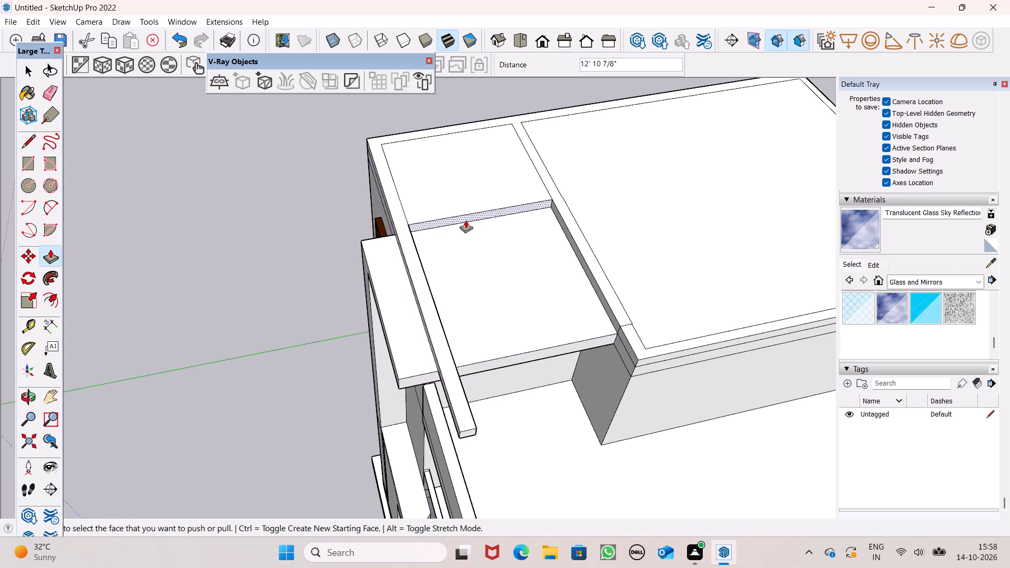
# Push/Pull the front edge face of the stair tower's raised slab about 6' 9 15/16", plus another 6' 15/16", across the overhanging slab.
pyautogui.moveTo(466, 220); pyautogui.dragTo(542, 386)
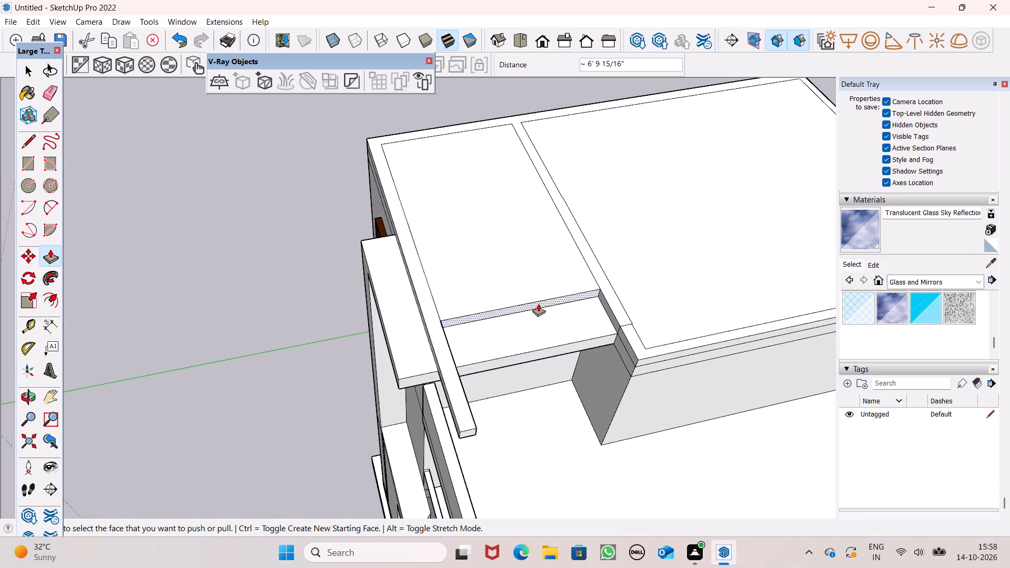
pyautogui.moveTo(538, 306); pyautogui.dragTo(588, 411)
# Examine the extended roof slab over the stair tower from above and from the balcony facade, including its overhang.
pyautogui.scroll(-4, 624, 287)
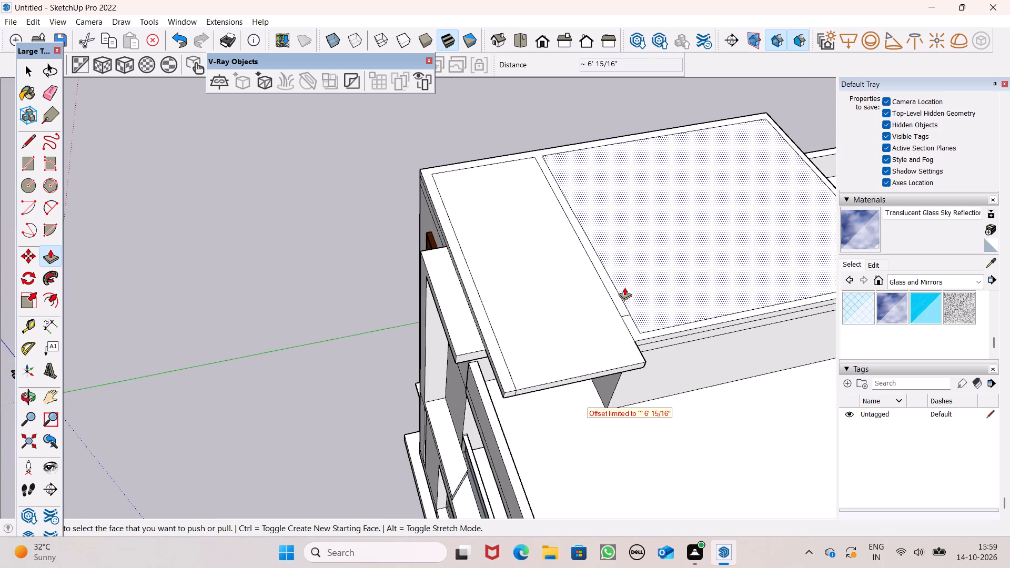
pyautogui.scroll(1, 627, 290)
pyautogui.scroll(-1, 627, 290)
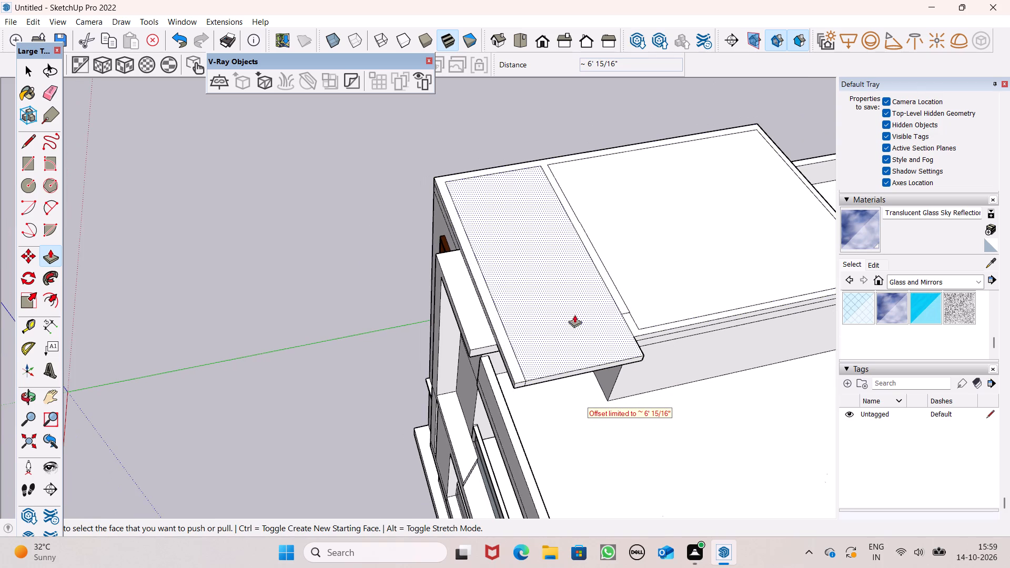
pyautogui.moveTo(513, 369); pyautogui.dragTo(640, 235, button='middle')
pyautogui.scroll(-3, 451, 212)
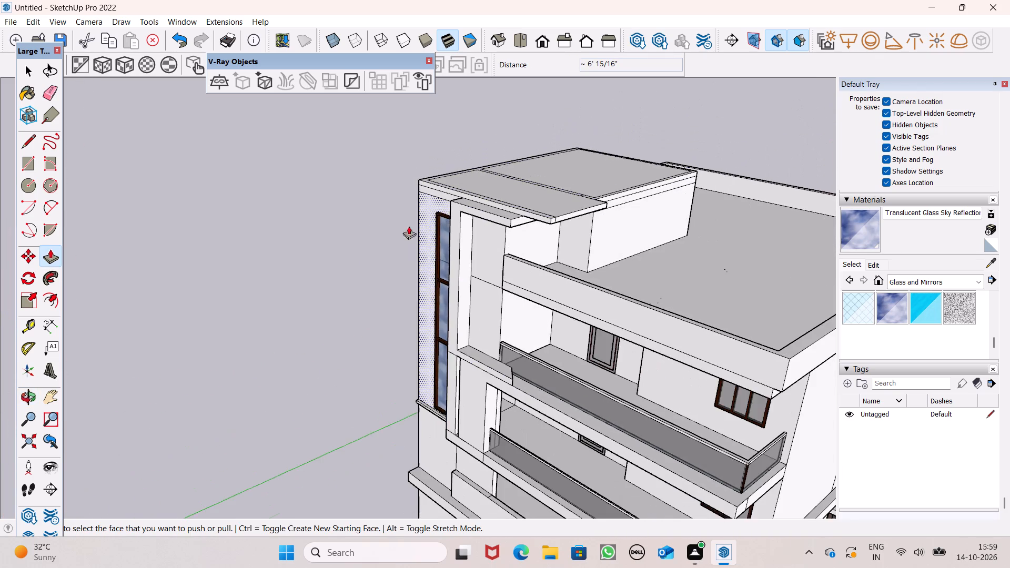
pyautogui.scroll(-5, 409, 226)
pyautogui.moveTo(529, 269); pyautogui.dragTo(561, 174, button='middle')
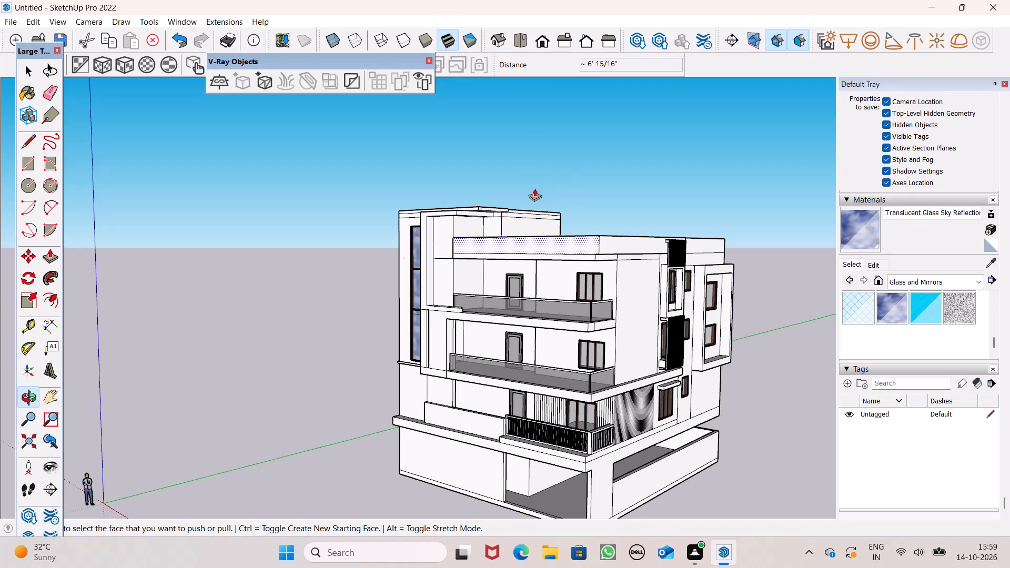
pyautogui.moveTo(532, 188); pyautogui.dragTo(448, 178, button='middle')
pyautogui.scroll(2, 476, 198)
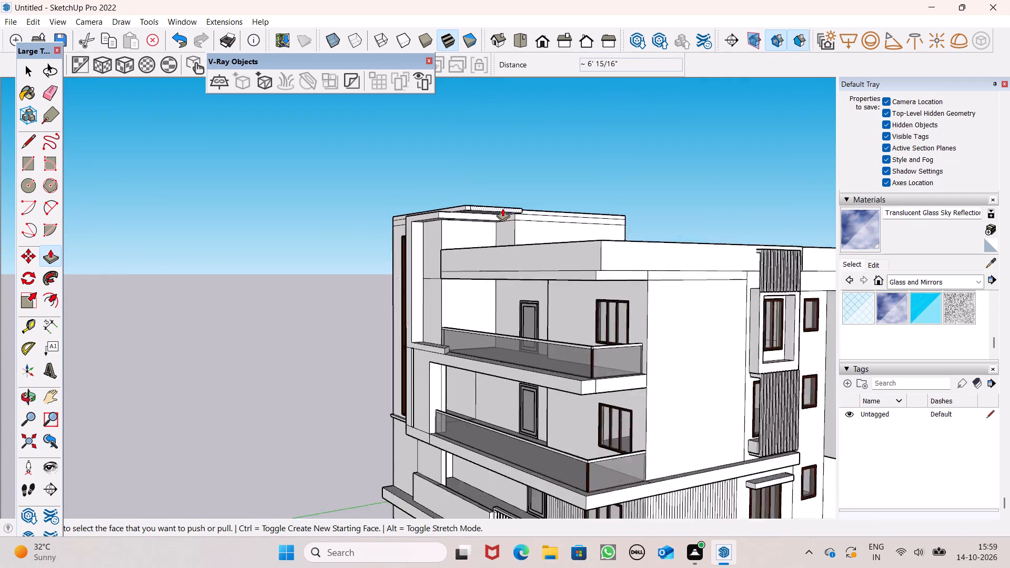
pyautogui.scroll(7, 502, 208)
pyautogui.scroll(-2, 504, 188)
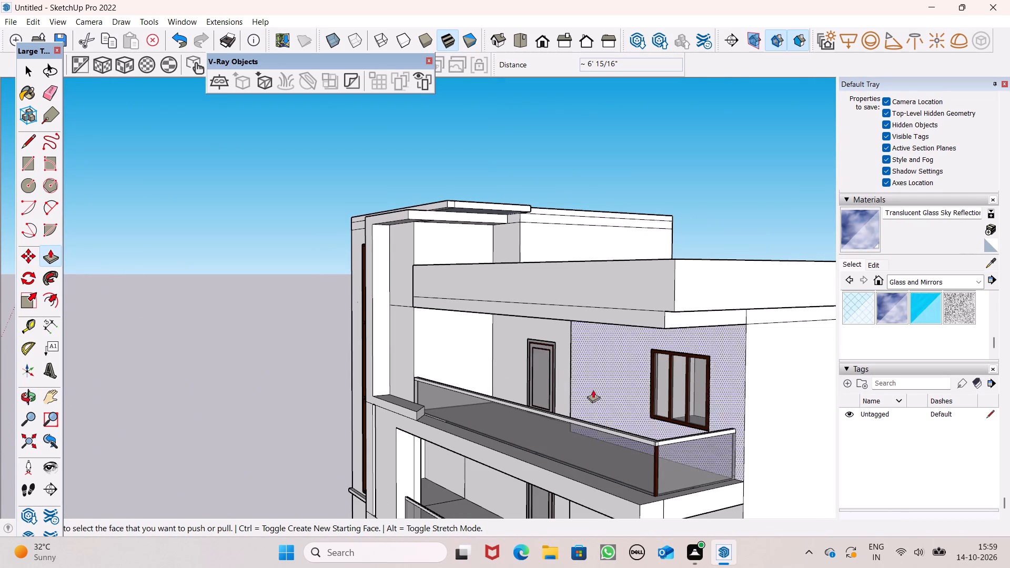
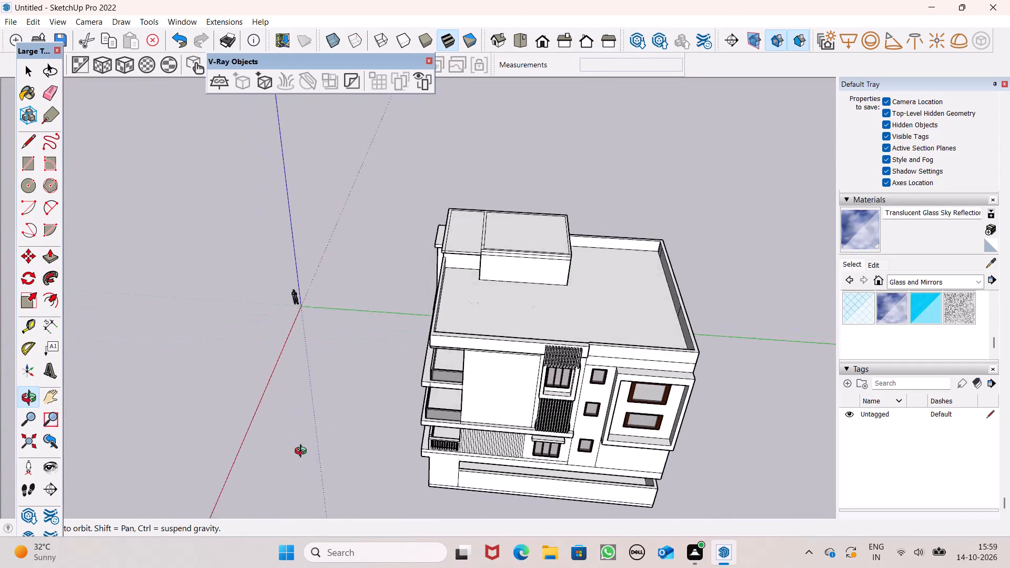
# Push the narrow rooftop slab's front end back about 1' 7 5/16" until it is flush with the adjoining roof block.
pyautogui.scroll(7, 380, 322)
pyautogui.scroll(6, 576, 224)
pyautogui.scroll(-1, 561, 196)
pyautogui.scroll(2, 561, 196)
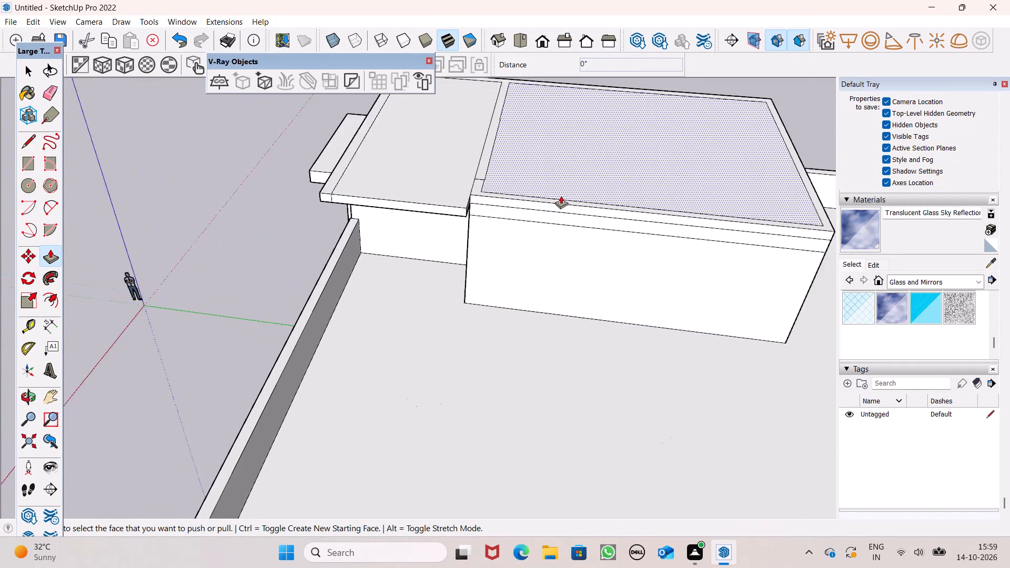
pyautogui.scroll(2, 561, 196)
pyautogui.moveTo(578, 175); pyautogui.dragTo(594, 86, button='middle')
pyautogui.scroll(1, 589, 128)
pyautogui.scroll(-3, 569, 157)
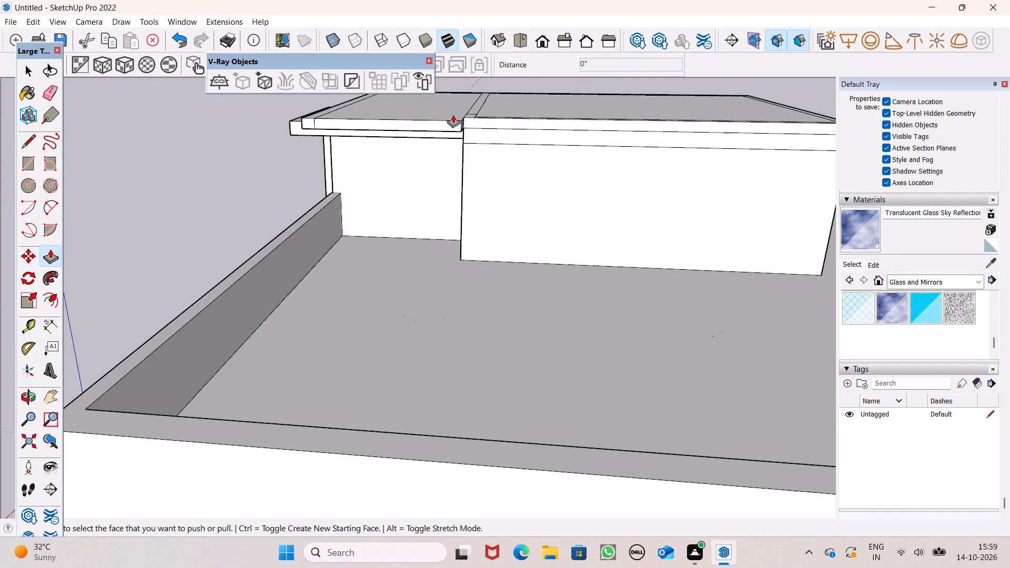
pyautogui.moveTo(539, 117); pyautogui.dragTo(461, 284, button='middle')
pyautogui.scroll(1, 539, 120)
pyautogui.click(48, 258)
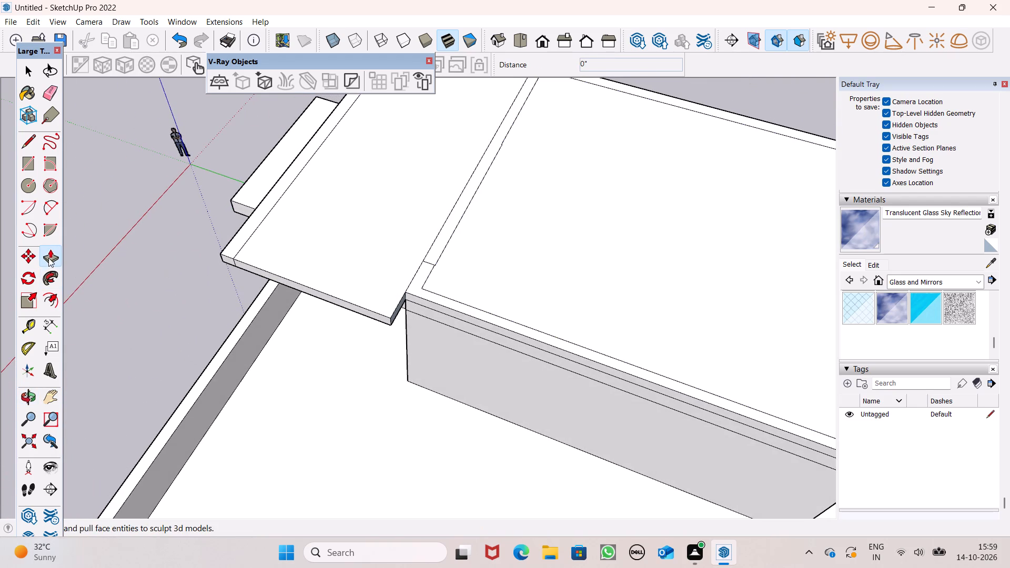
pyautogui.scroll(4, 327, 291)
pyautogui.moveTo(383, 322); pyautogui.dragTo(458, 299)
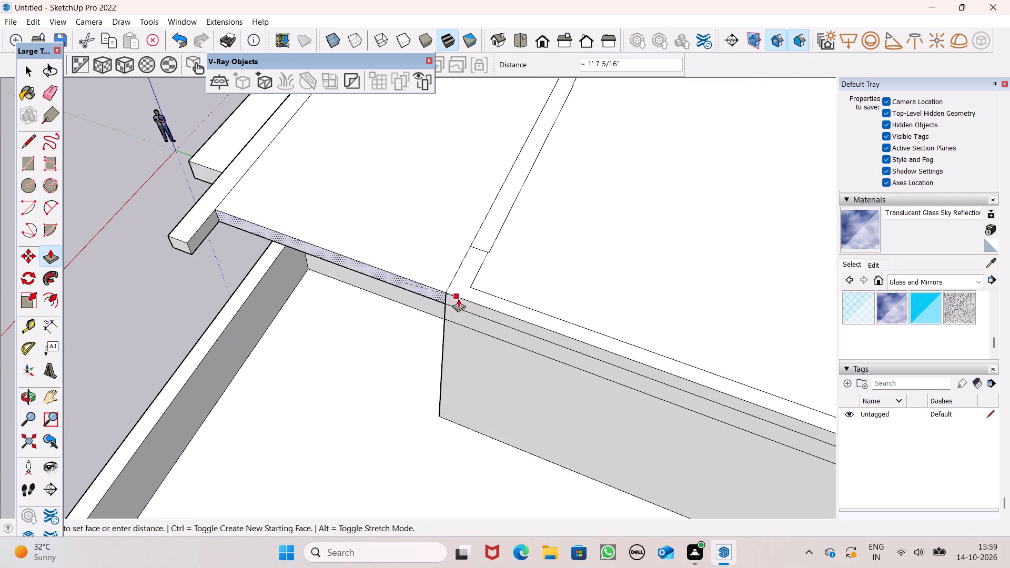
pyautogui.moveTo(458, 299); pyautogui.dragTo(459, 298)
# Erase the seam line where the narrow slab's front edge meets the adjoining roof block.
pyautogui.scroll(-4, 335, 217)
pyautogui.click(54, 94)
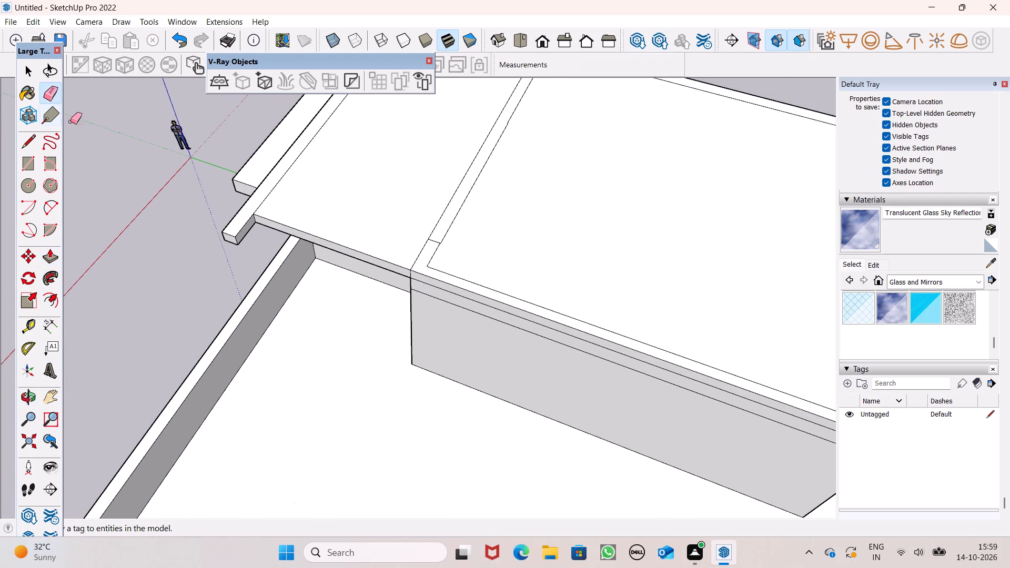
pyautogui.scroll(4, 383, 285)
pyautogui.scroll(5, 441, 271)
pyautogui.moveTo(429, 265); pyautogui.dragTo(412, 256)
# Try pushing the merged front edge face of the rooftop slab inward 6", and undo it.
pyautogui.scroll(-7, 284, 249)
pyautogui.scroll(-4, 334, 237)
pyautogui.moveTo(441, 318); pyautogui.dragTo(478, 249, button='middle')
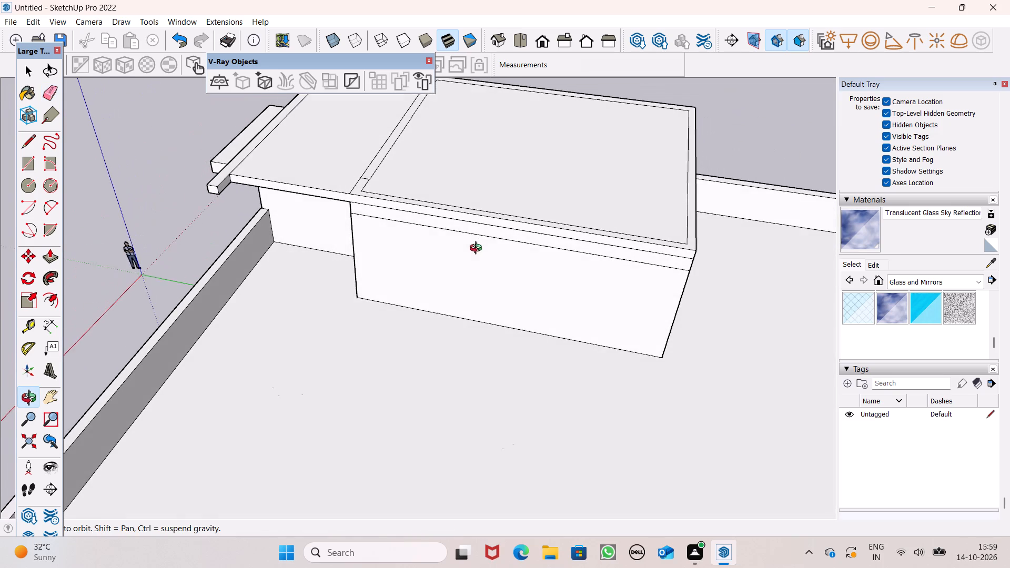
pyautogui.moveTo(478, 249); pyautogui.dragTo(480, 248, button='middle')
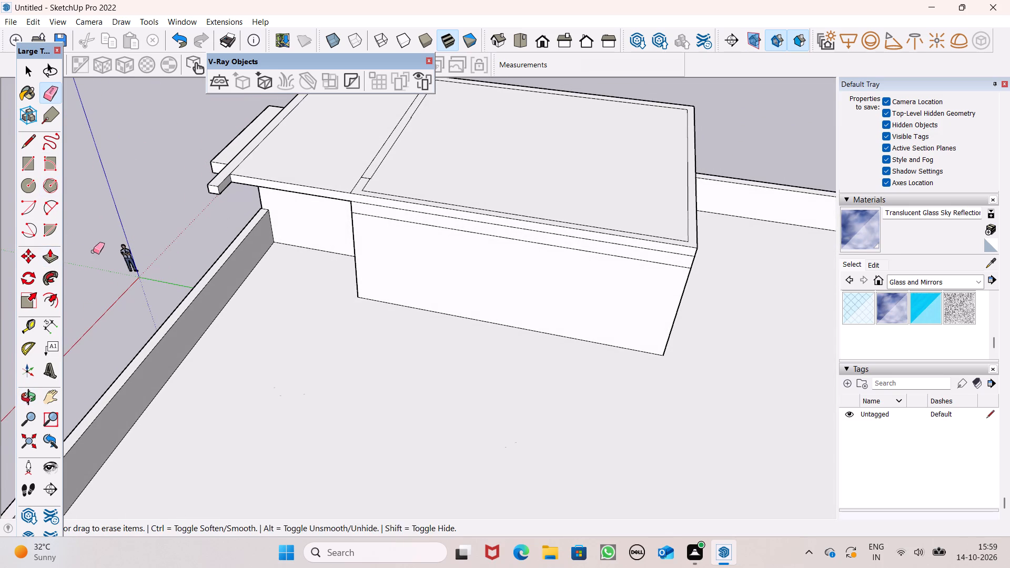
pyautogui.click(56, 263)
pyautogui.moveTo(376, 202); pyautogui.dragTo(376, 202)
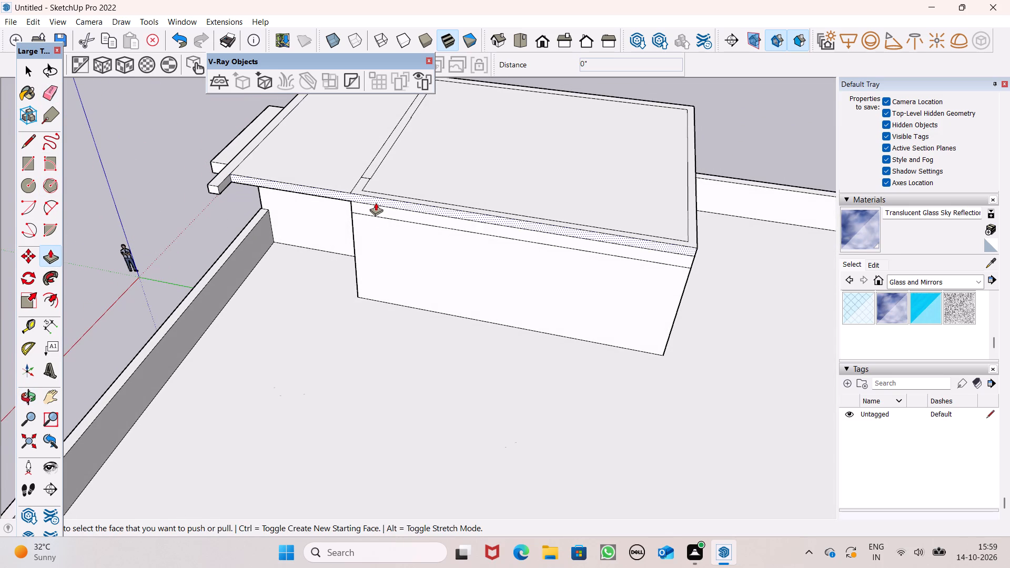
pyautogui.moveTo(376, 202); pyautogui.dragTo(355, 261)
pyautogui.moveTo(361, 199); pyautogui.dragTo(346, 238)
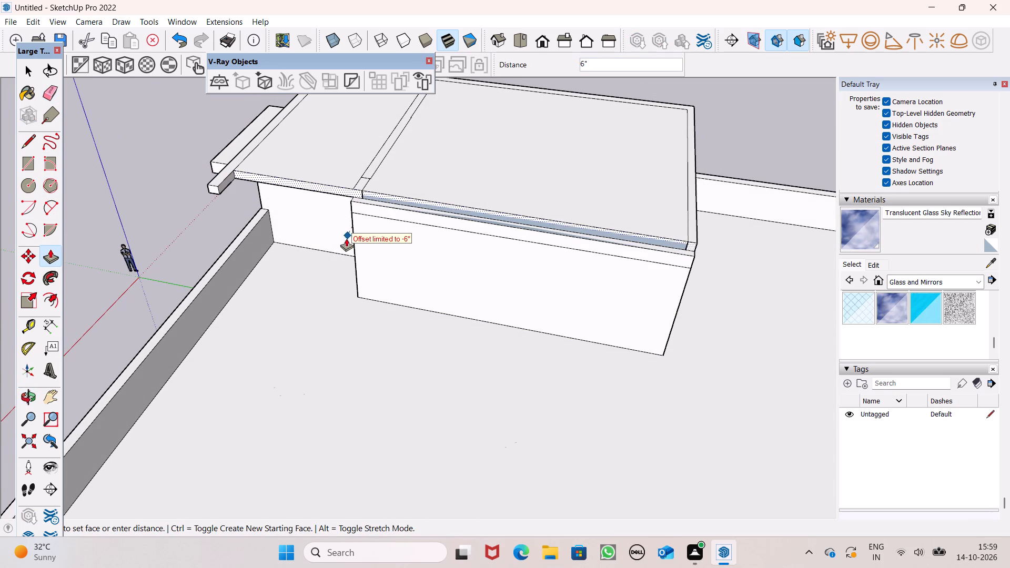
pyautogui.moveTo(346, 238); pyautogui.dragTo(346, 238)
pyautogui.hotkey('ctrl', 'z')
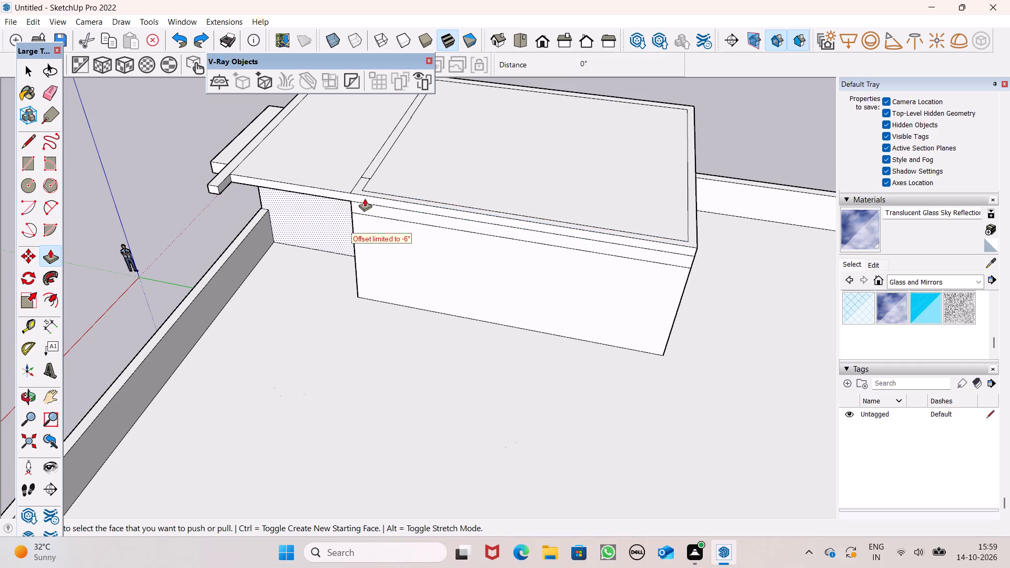
# Pull the merged front edge of the rooftop slab outward over the terrace, with the last pull about 3' 11 7/16".
pyautogui.scroll(1, 373, 190)
pyautogui.moveTo(420, 238); pyautogui.dragTo(456, 200, button='middle')
pyautogui.scroll(1, 442, 211)
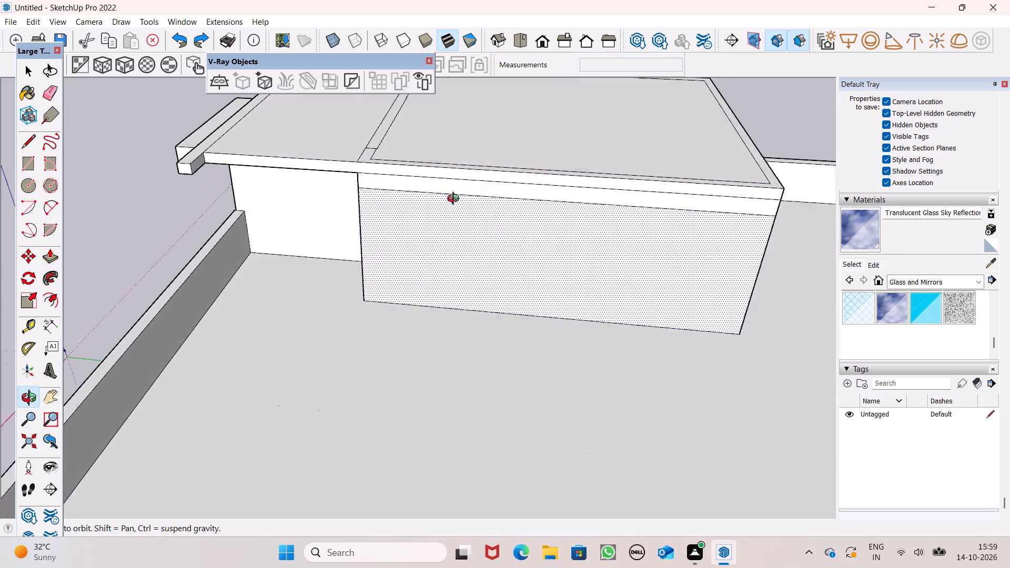
pyautogui.moveTo(456, 200); pyautogui.dragTo(456, 190, button='middle')
pyautogui.scroll(4, 416, 178)
pyautogui.moveTo(405, 155); pyautogui.dragTo(363, 205)
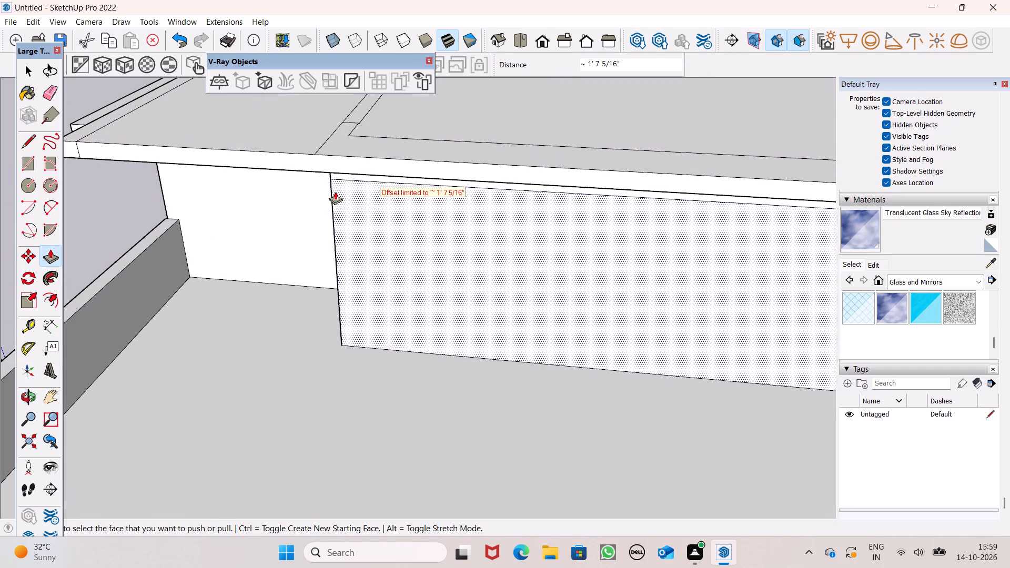
pyautogui.scroll(-4, 372, 181)
pyautogui.moveTo(386, 175); pyautogui.dragTo(371, 208)
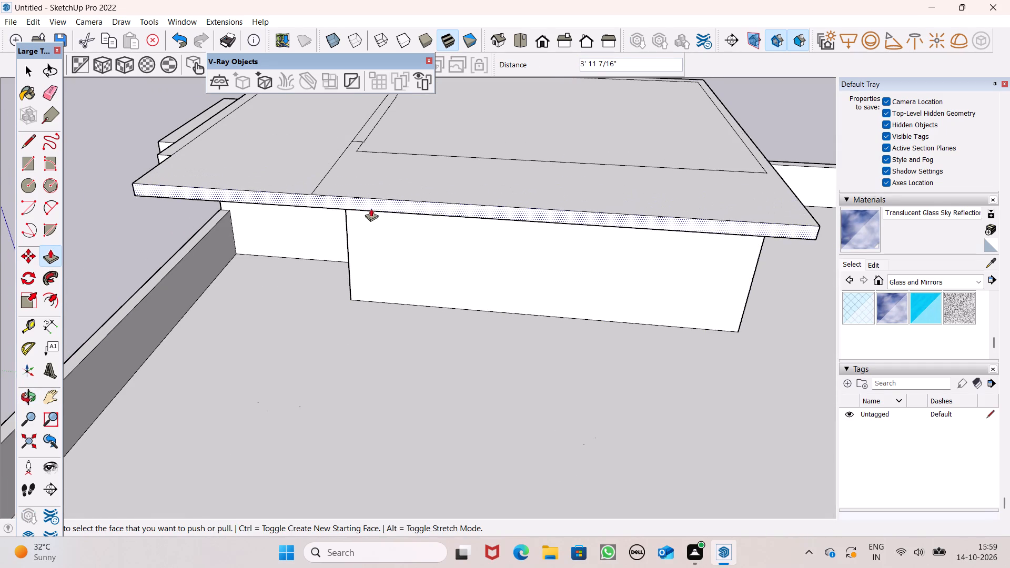
# Extend the rooftop slab's front edge a further 15' 7 11/16" out over the terrace.
pyautogui.scroll(-1, 469, 156)
pyautogui.moveTo(470, 238); pyautogui.dragTo(682, 251, button='middle')
pyautogui.scroll(-2, 484, 180)
pyautogui.scroll(1, 482, 203)
pyautogui.scroll(-1, 482, 206)
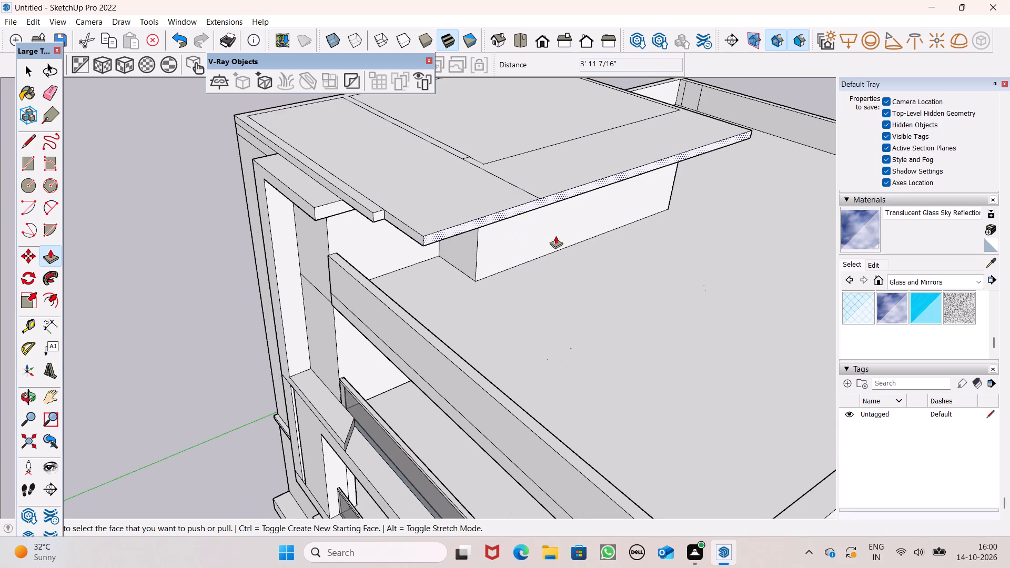
pyautogui.scroll(-5, 558, 206)
pyautogui.scroll(-5, 527, 171)
pyautogui.moveTo(547, 225); pyautogui.dragTo(406, 229, button='middle')
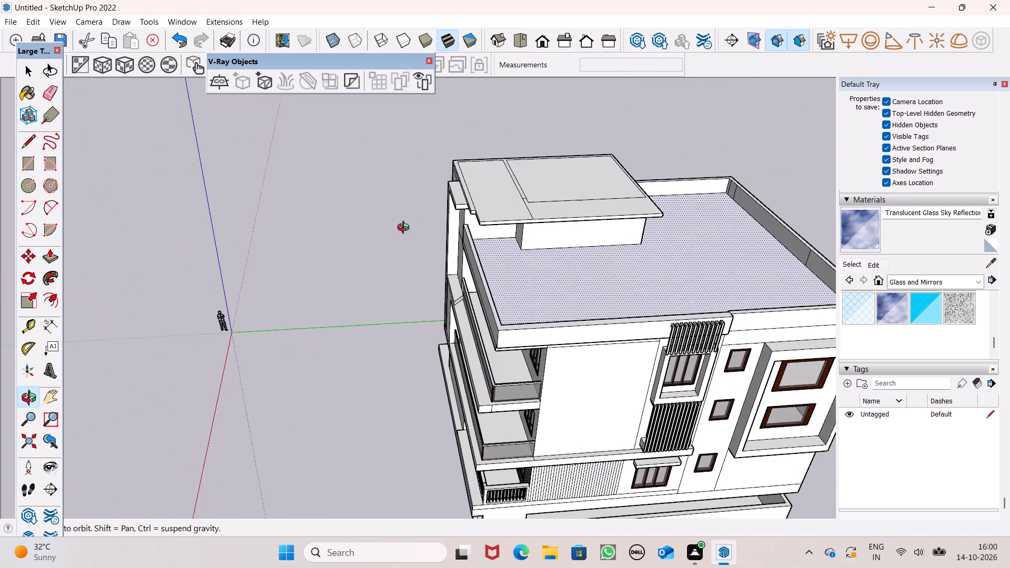
pyautogui.moveTo(406, 229); pyautogui.dragTo(405, 229, button='middle')
pyautogui.scroll(3, 504, 223)
pyautogui.moveTo(499, 224); pyautogui.dragTo(538, 296)
# Push the extended slab's front edge back slightly to shorten the overhang.
pyautogui.moveTo(504, 271); pyautogui.dragTo(692, 195, button='middle')
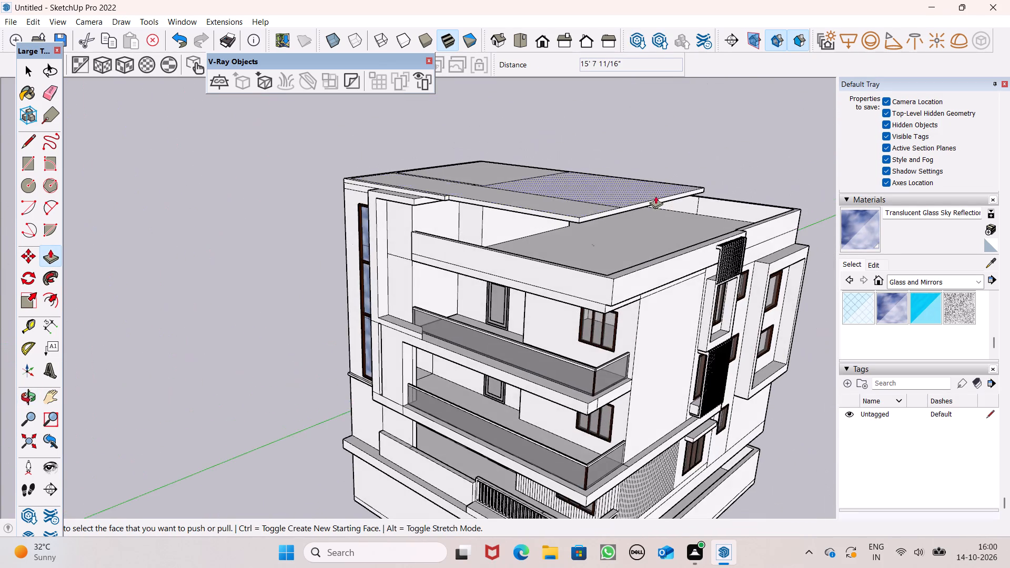
pyautogui.scroll(7, 591, 207)
pyautogui.moveTo(591, 225); pyautogui.dragTo(574, 225)
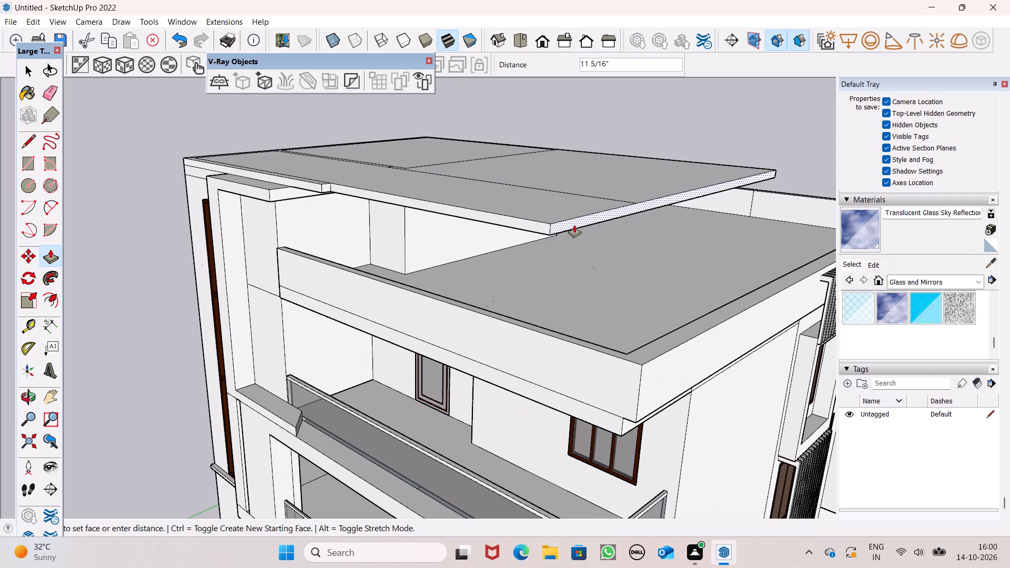
pyautogui.moveTo(574, 225); pyautogui.dragTo(570, 224)
# Pull the narrow strip along the slab's side out 18' 3 11/16", flush with the slab's front edge.
pyautogui.moveTo(327, 189); pyautogui.dragTo(531, 227)
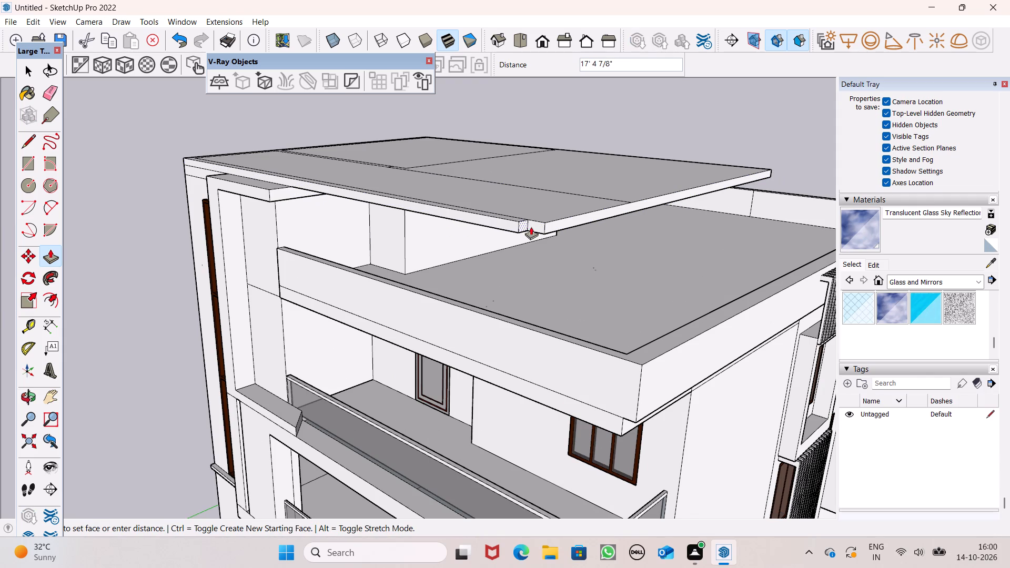
pyautogui.moveTo(531, 227); pyautogui.dragTo(552, 219)
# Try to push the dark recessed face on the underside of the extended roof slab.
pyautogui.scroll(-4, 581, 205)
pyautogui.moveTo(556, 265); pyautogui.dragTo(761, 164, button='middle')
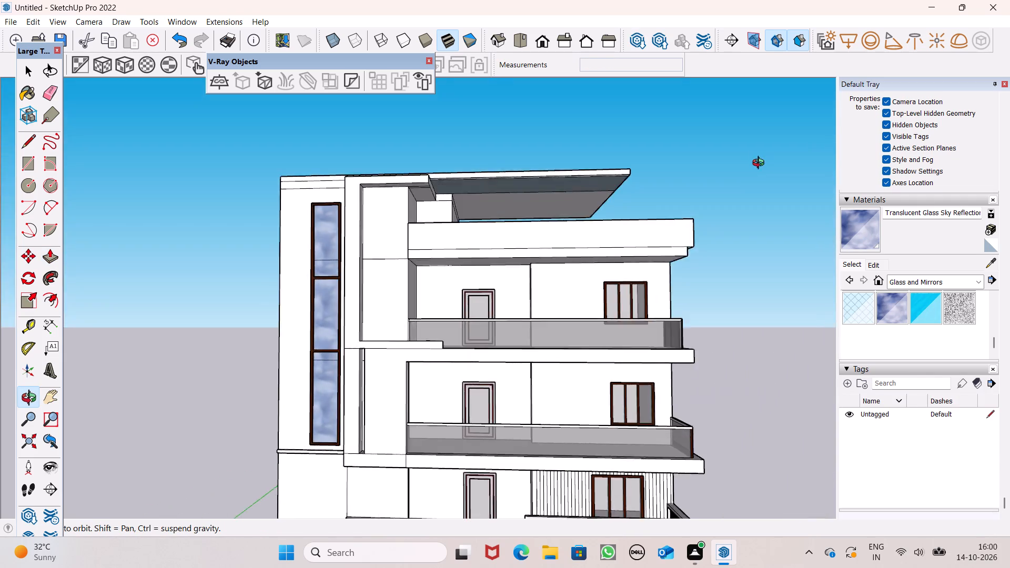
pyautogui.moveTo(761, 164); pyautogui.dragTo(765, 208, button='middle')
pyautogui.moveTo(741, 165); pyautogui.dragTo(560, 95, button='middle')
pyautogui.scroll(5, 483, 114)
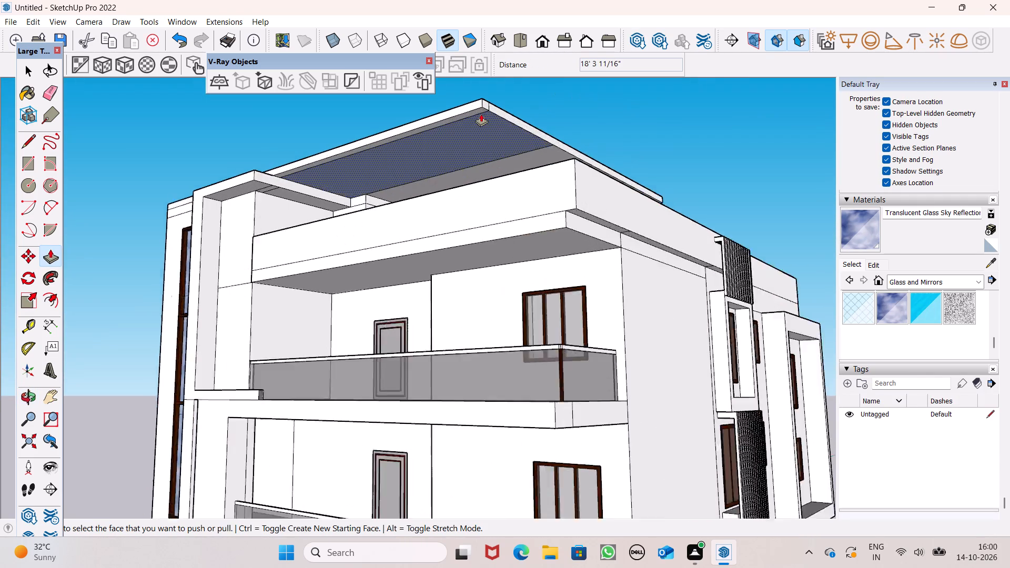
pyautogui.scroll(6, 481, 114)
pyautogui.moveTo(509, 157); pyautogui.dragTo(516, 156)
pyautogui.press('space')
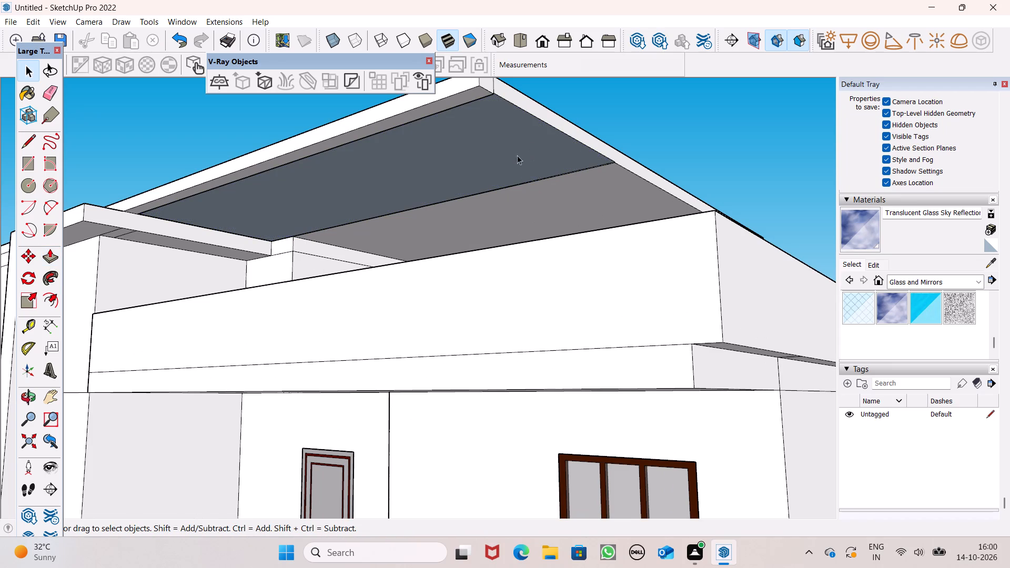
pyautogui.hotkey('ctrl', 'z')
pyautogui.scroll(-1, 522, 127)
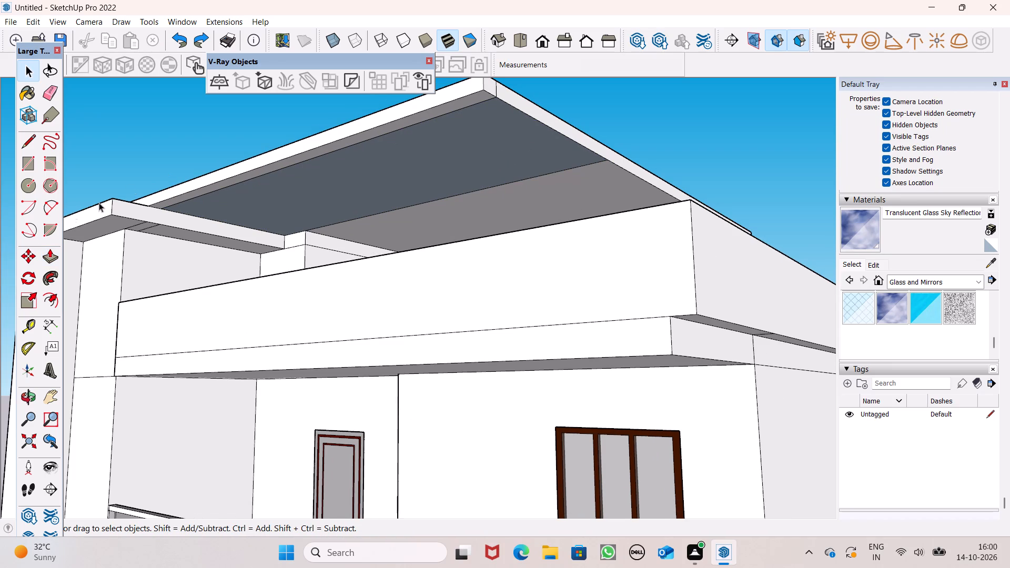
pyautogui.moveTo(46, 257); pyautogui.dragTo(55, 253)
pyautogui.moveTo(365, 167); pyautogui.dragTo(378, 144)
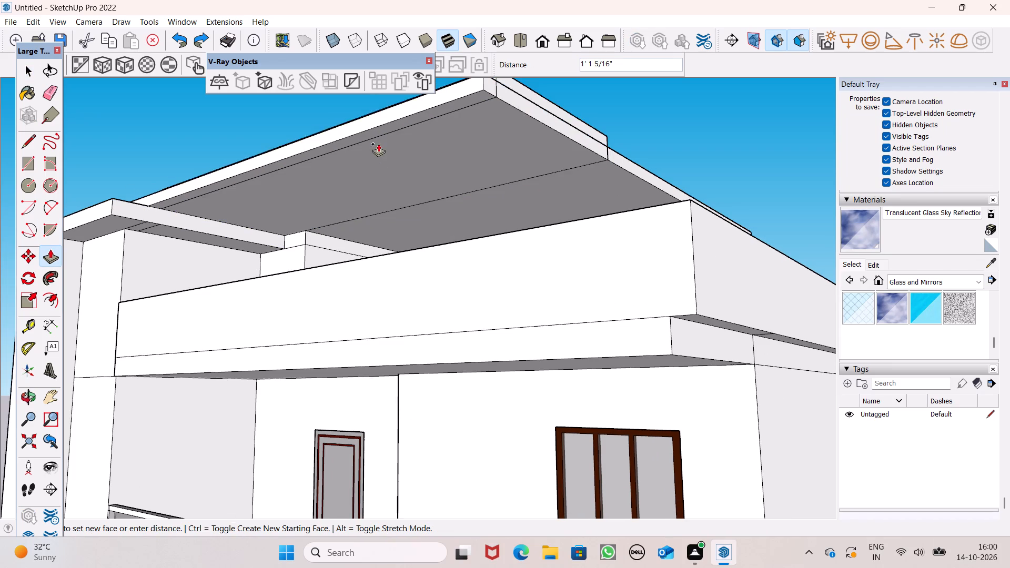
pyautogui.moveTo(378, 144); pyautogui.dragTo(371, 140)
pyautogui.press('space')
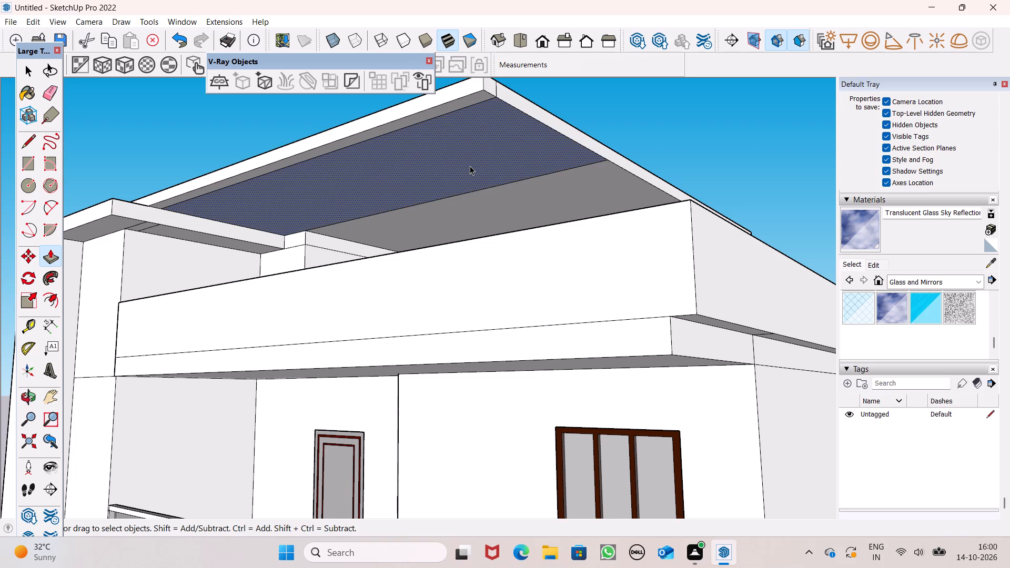
# Erase the dividing lines across the middle of the extended roof slab's top face.
pyautogui.scroll(-11, 476, 156)
pyautogui.moveTo(513, 179); pyautogui.dragTo(699, 289, button='middle')
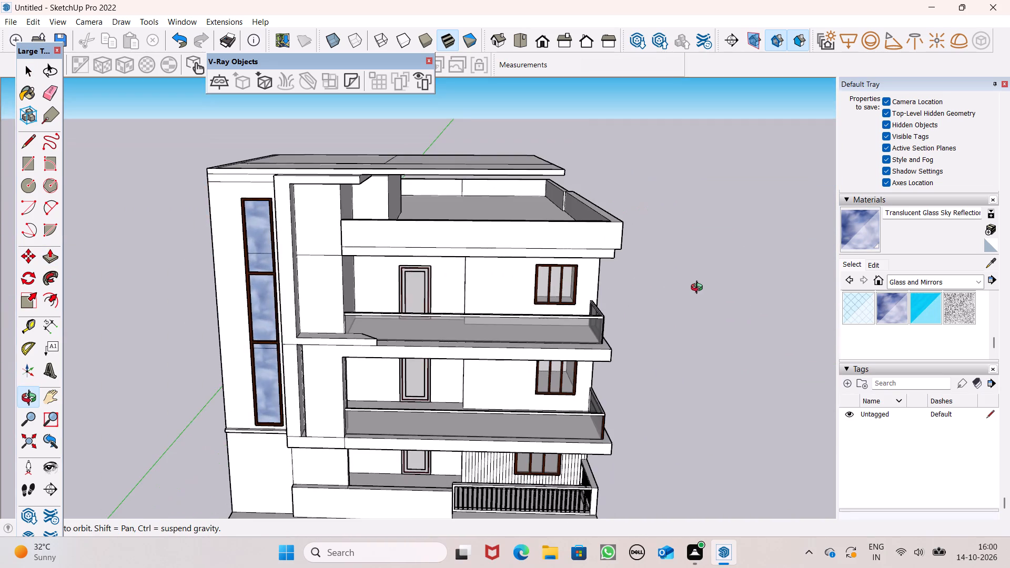
pyautogui.moveTo(699, 289); pyautogui.dragTo(679, 267, button='middle')
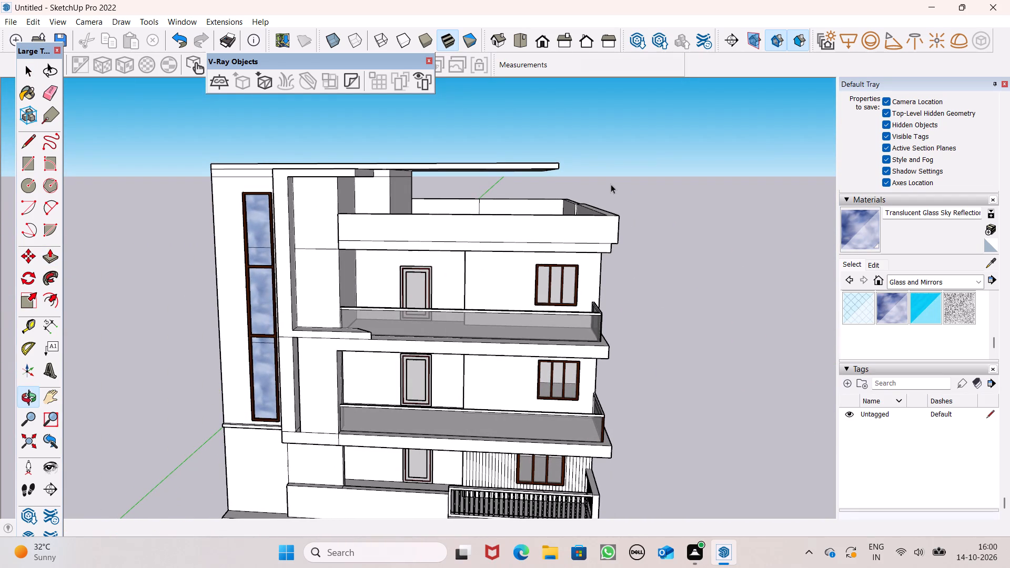
pyautogui.scroll(-1, 550, 186)
pyautogui.scroll(1, 538, 192)
pyautogui.moveTo(508, 195); pyautogui.dragTo(544, 390, button='middle')
pyautogui.scroll(4, 407, 239)
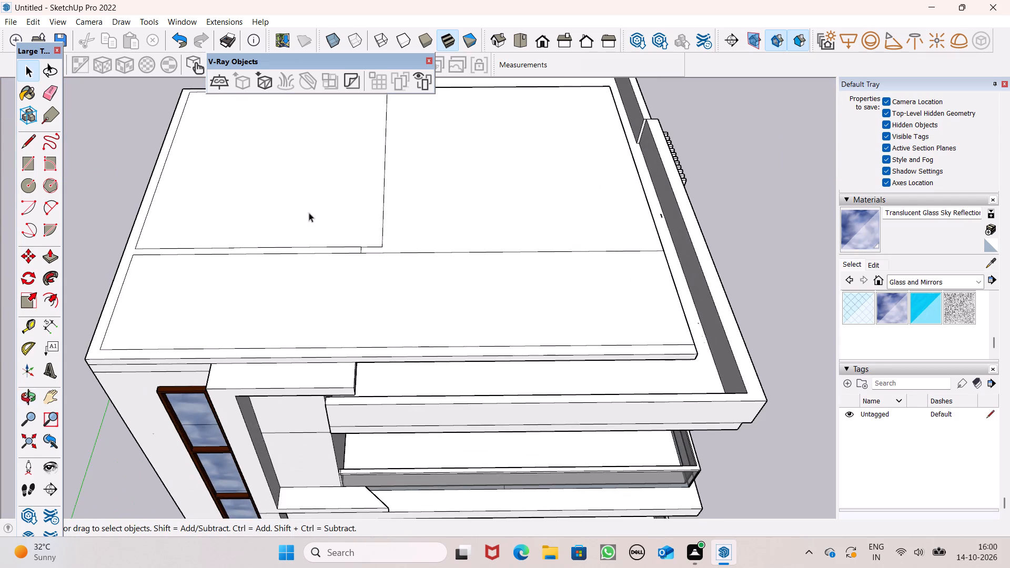
pyautogui.scroll(-3, 237, 218)
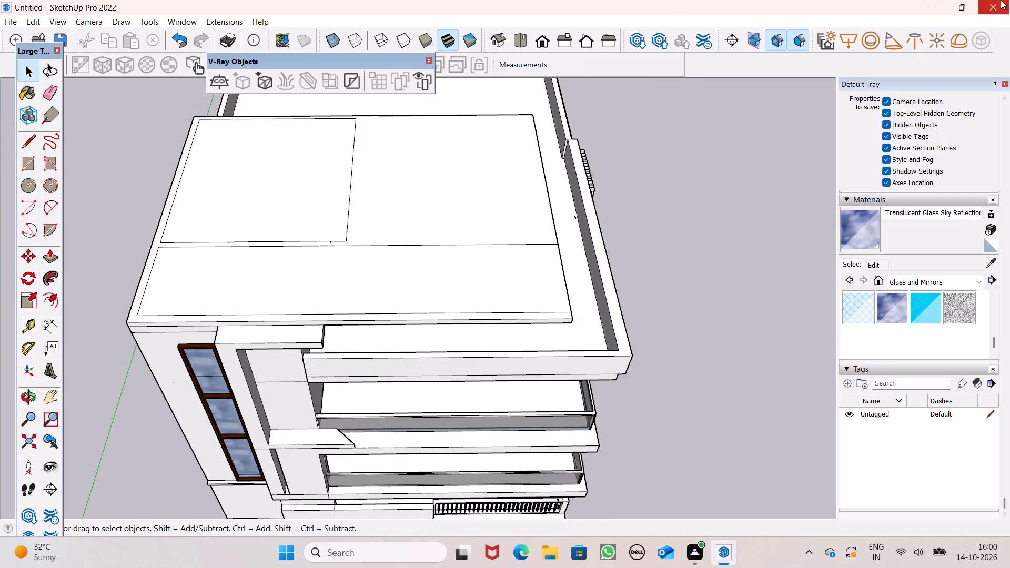
pyautogui.click(48, 99)
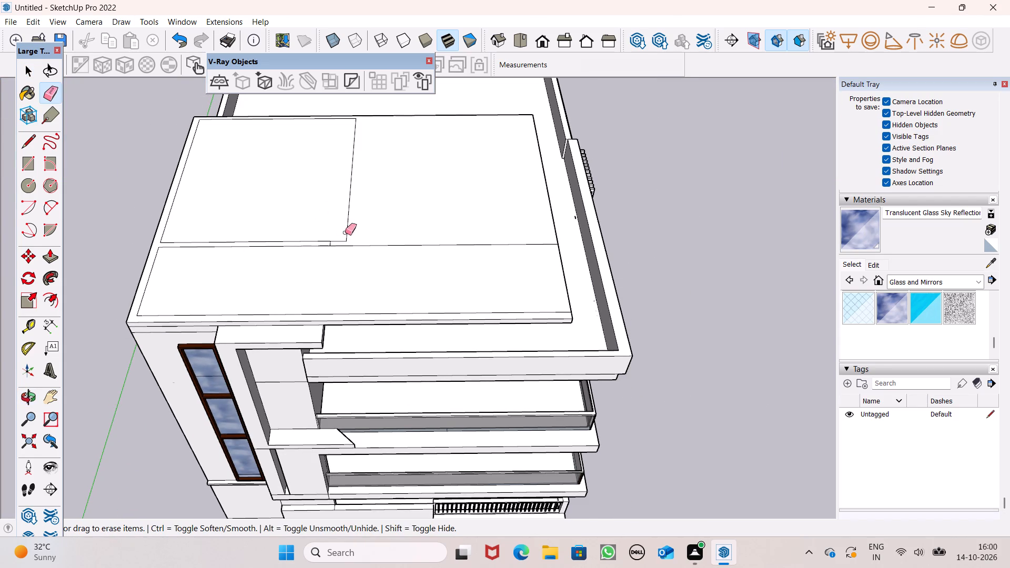
pyautogui.moveTo(346, 232); pyautogui.dragTo(325, 242)
pyautogui.moveTo(307, 247); pyautogui.dragTo(321, 238)
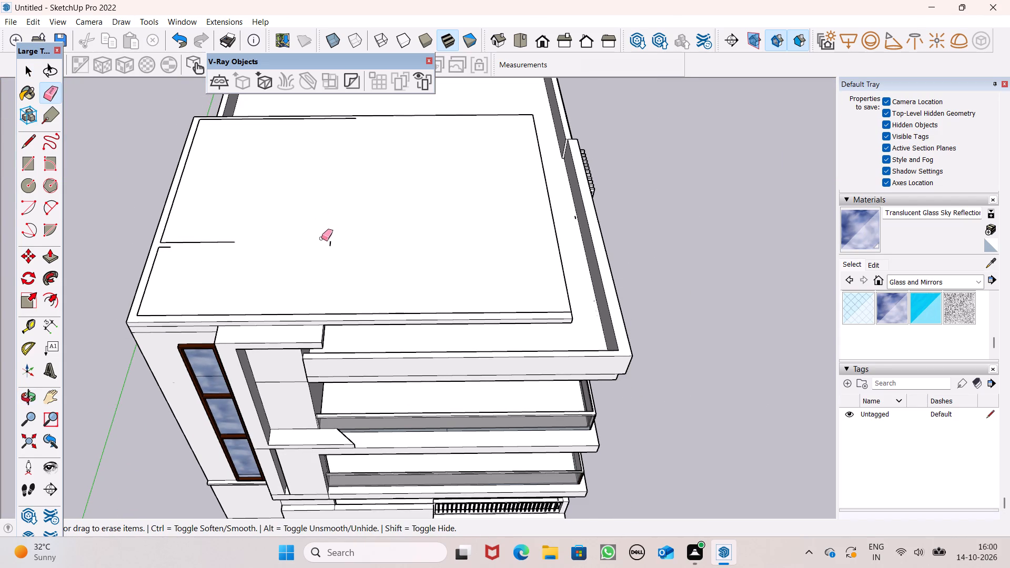
pyautogui.moveTo(321, 238); pyautogui.dragTo(343, 240)
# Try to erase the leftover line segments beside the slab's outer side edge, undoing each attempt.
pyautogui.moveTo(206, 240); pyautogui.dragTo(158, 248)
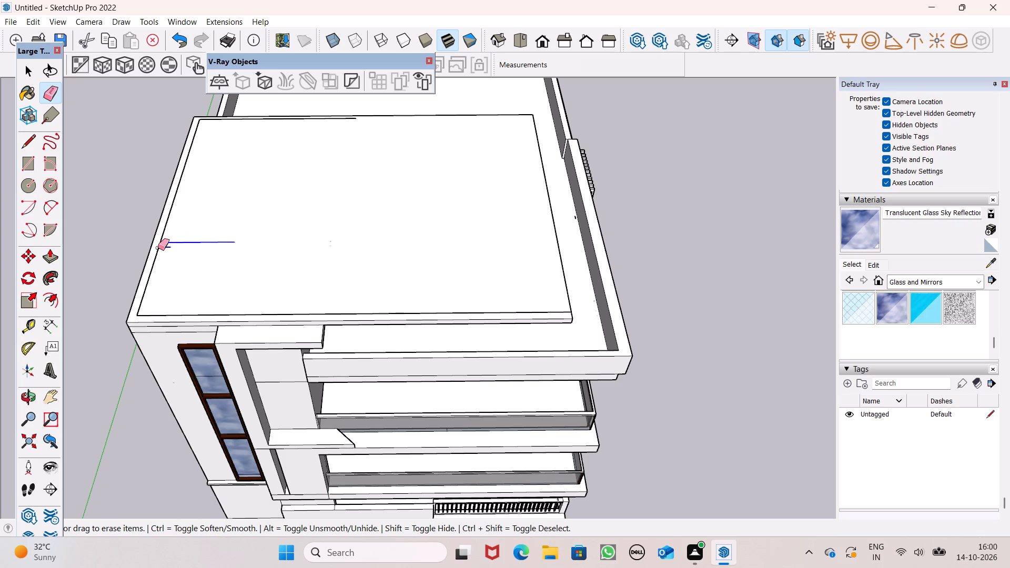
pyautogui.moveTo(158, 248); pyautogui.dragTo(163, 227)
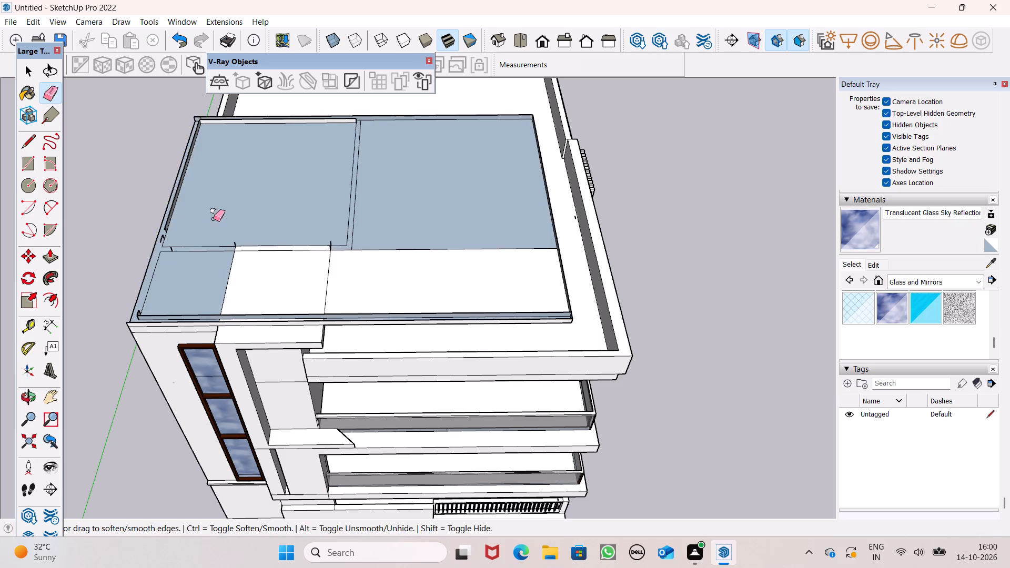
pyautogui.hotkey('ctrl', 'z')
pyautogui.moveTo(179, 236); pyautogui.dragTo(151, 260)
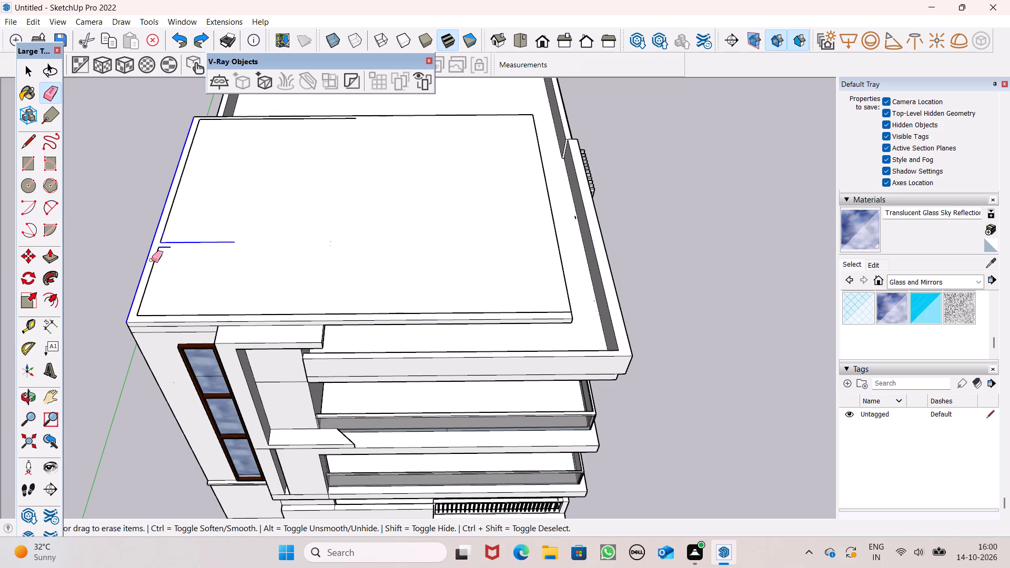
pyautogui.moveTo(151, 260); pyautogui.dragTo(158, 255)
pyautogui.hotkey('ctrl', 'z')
# Erase the leftover segments and the inset line along the roof slab's side, keeping its outer boundary edge.
pyautogui.moveTo(167, 246); pyautogui.dragTo(164, 244)
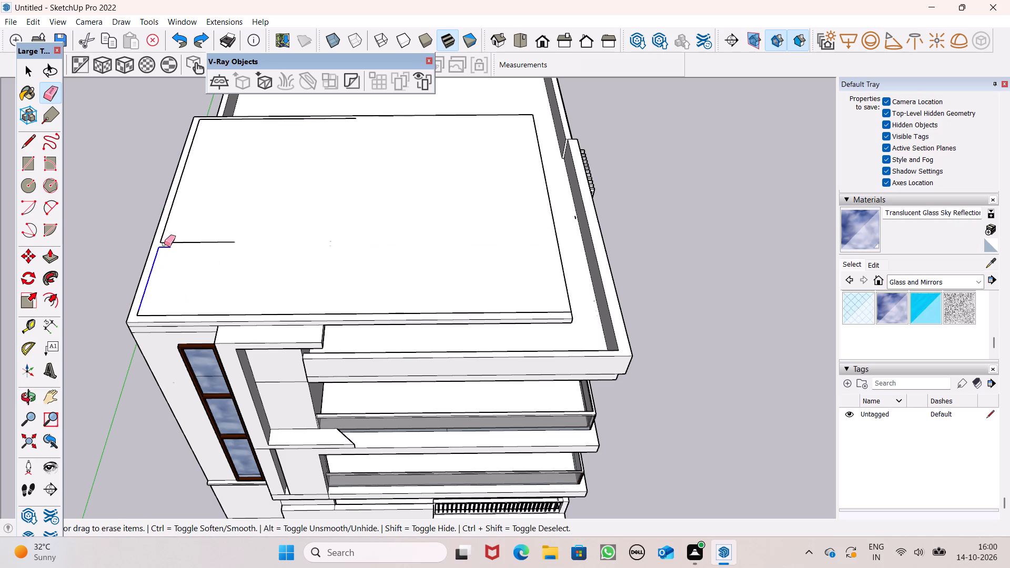
pyautogui.moveTo(164, 244); pyautogui.dragTo(160, 237)
pyautogui.moveTo(160, 237); pyautogui.dragTo(166, 217)
pyautogui.click(167, 216)
# Erase the corner stub and the inset line running along the edge of the roof slab above the tall window.
pyautogui.scroll(2, 207, 336)
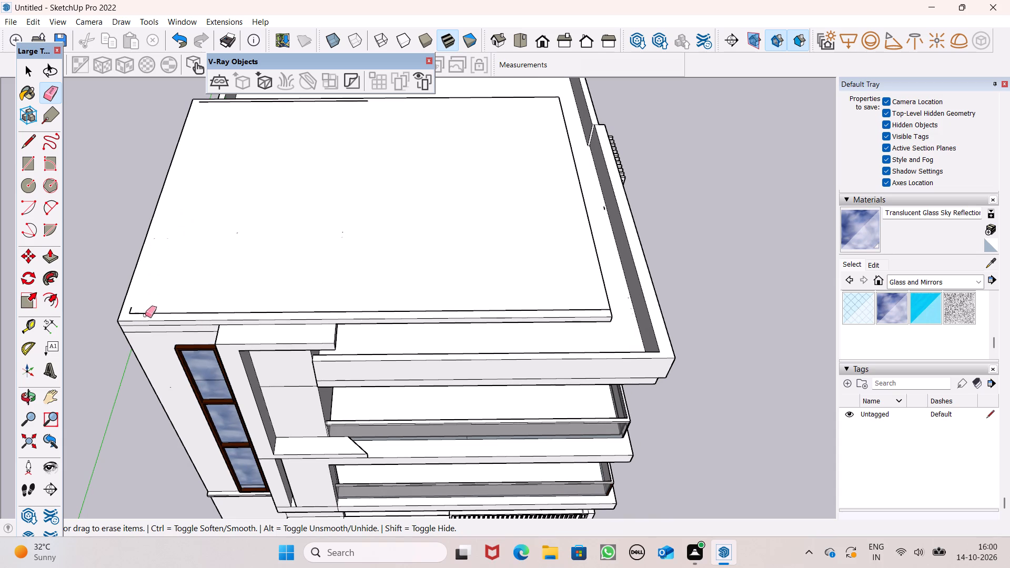
pyautogui.scroll(6, 85, 284)
pyautogui.moveTo(179, 332); pyautogui.dragTo(214, 353)
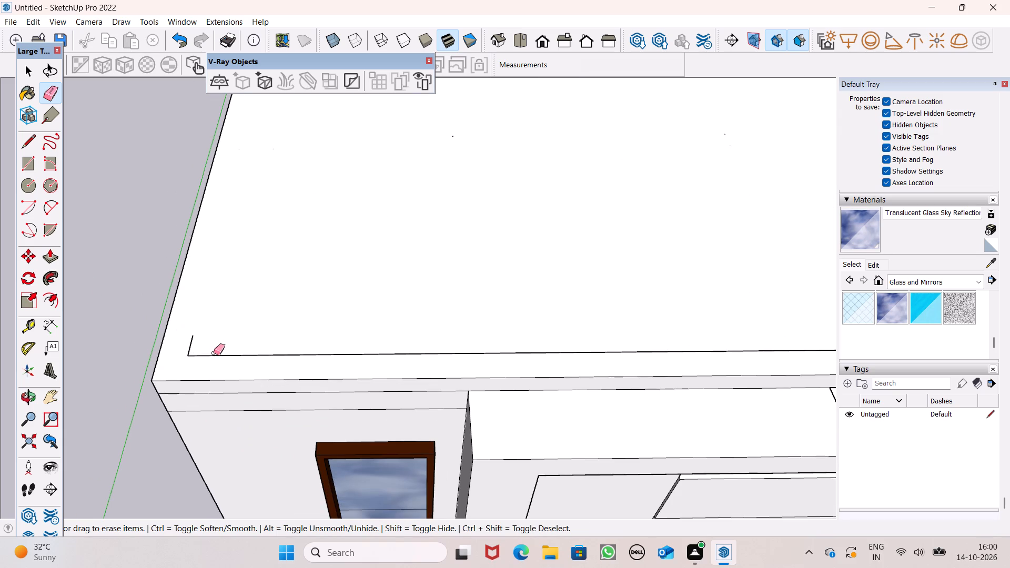
pyautogui.moveTo(214, 353); pyautogui.dragTo(216, 356)
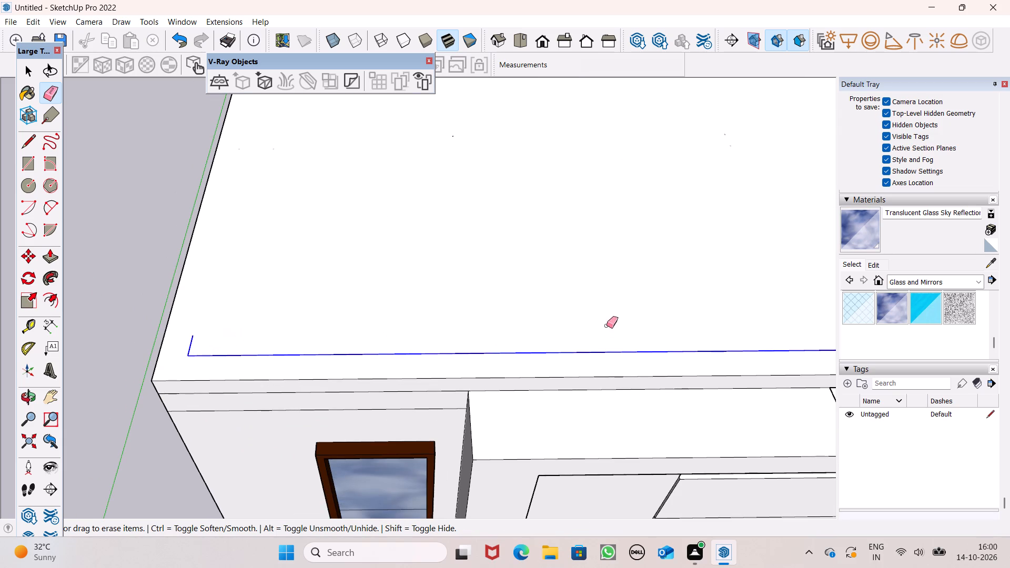
pyautogui.scroll(-3, 559, 307)
pyautogui.scroll(-4, 417, 292)
pyautogui.scroll(-1, 404, 338)
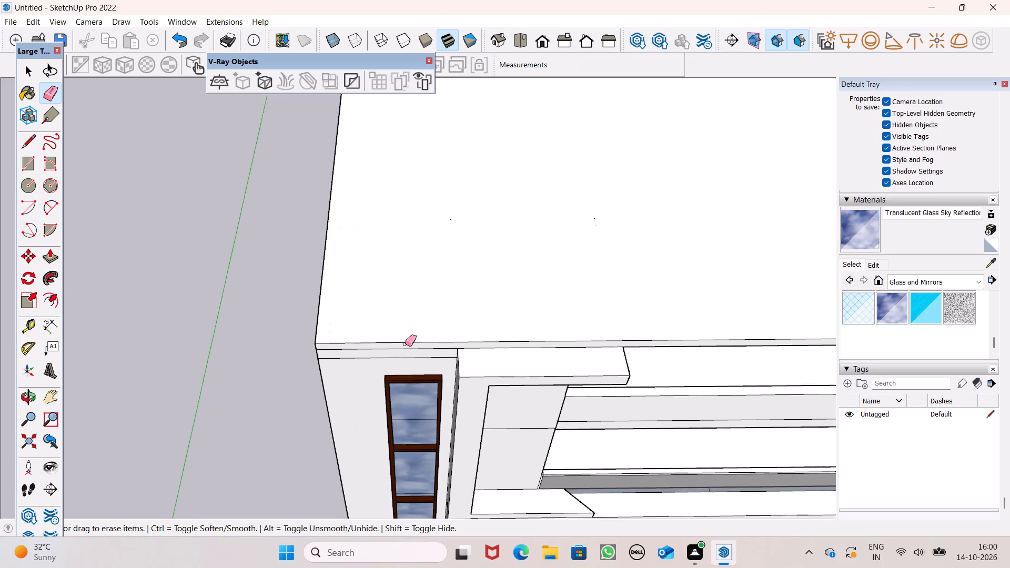
pyautogui.scroll(-1, 405, 344)
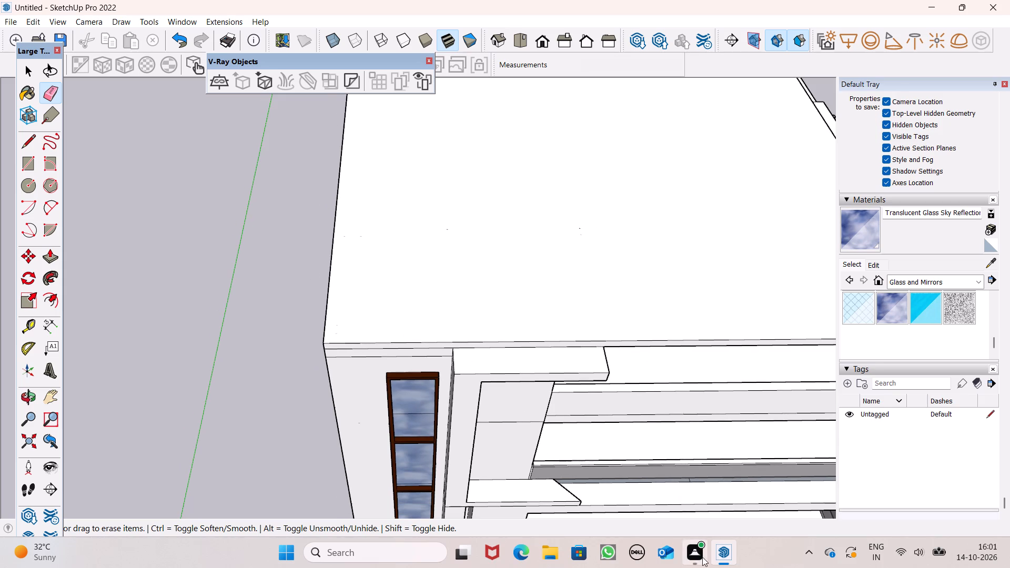
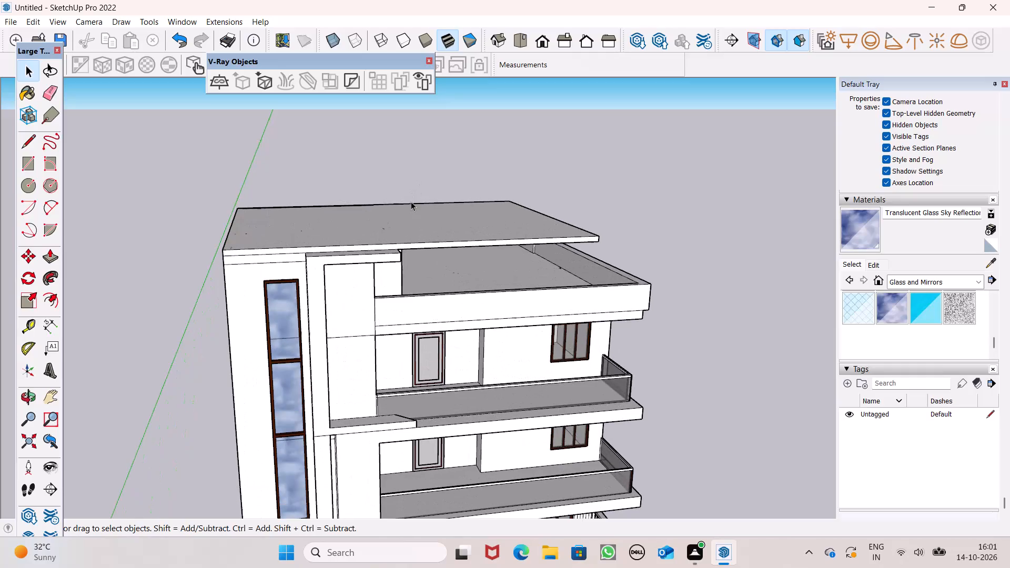
# Erase the stray inset line beside the roof slab's rear edge, on the side facing the open parapet-walled terrace.
pyautogui.click(49, 259)
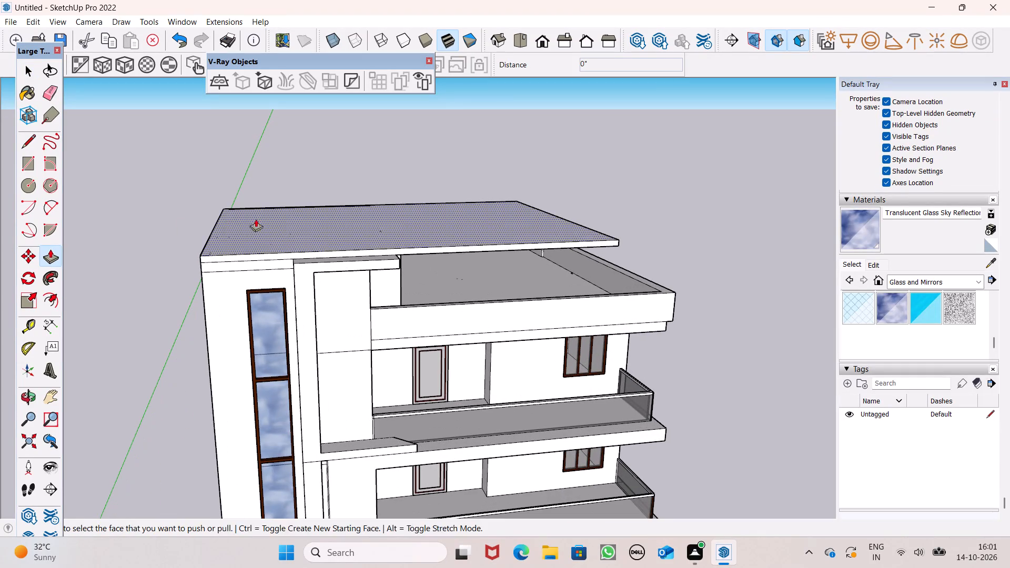
pyautogui.moveTo(275, 234); pyautogui.dragTo(303, 380, button='middle')
pyautogui.scroll(3, 303, 380)
pyautogui.scroll(-2, 310, 343)
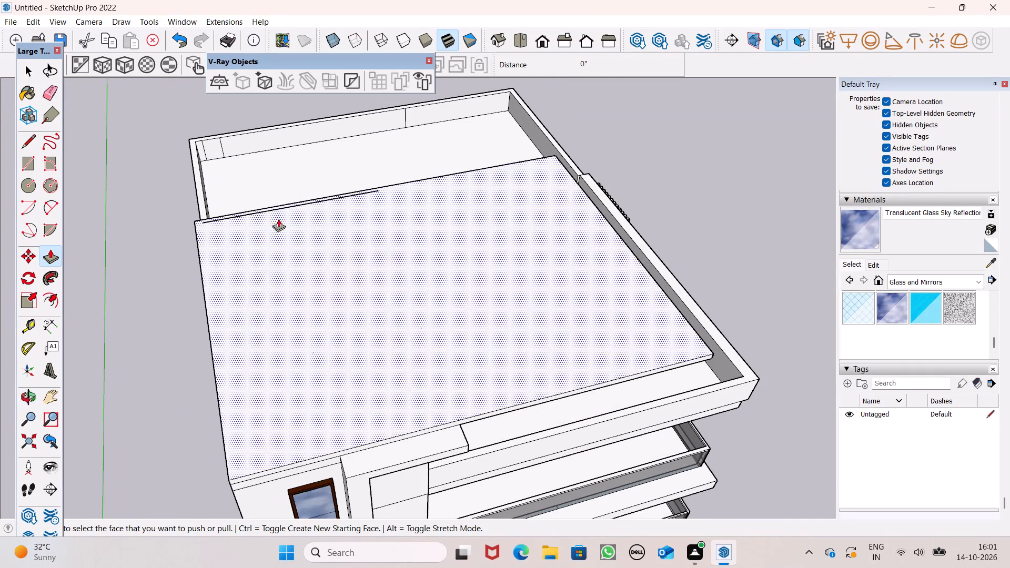
pyautogui.scroll(3, 203, 208)
pyautogui.click(48, 98)
pyautogui.moveTo(288, 286); pyautogui.dragTo(314, 357, button='middle')
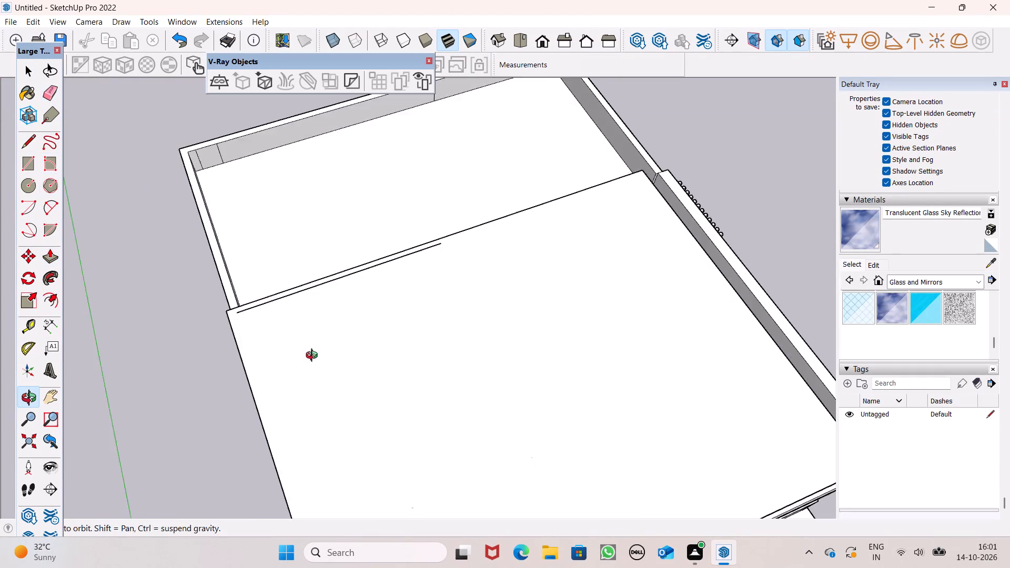
pyautogui.moveTo(314, 357); pyautogui.dragTo(314, 358, button='middle')
pyautogui.scroll(6, 314, 358)
pyautogui.click(275, 281)
pyautogui.scroll(-4, 240, 206)
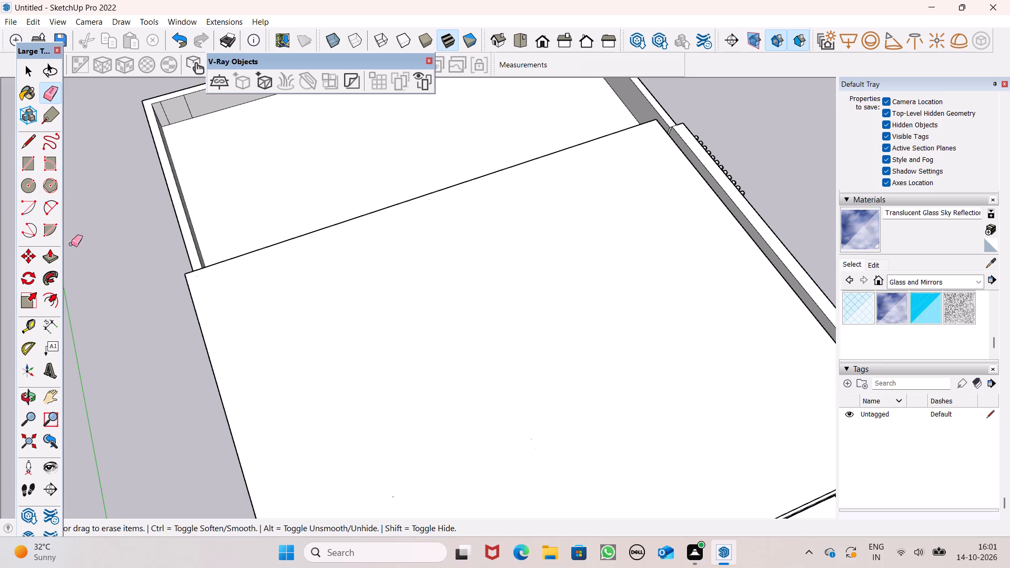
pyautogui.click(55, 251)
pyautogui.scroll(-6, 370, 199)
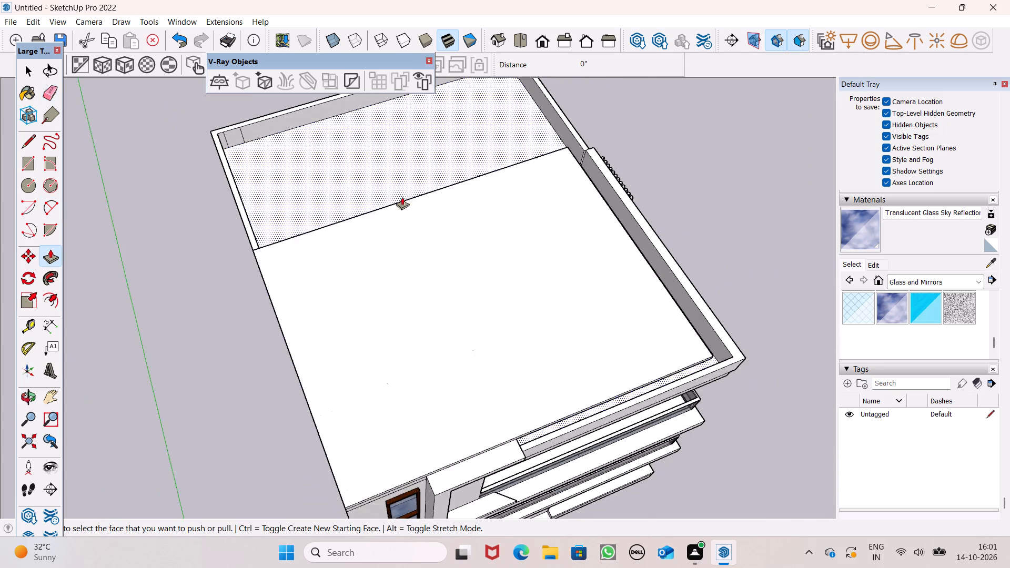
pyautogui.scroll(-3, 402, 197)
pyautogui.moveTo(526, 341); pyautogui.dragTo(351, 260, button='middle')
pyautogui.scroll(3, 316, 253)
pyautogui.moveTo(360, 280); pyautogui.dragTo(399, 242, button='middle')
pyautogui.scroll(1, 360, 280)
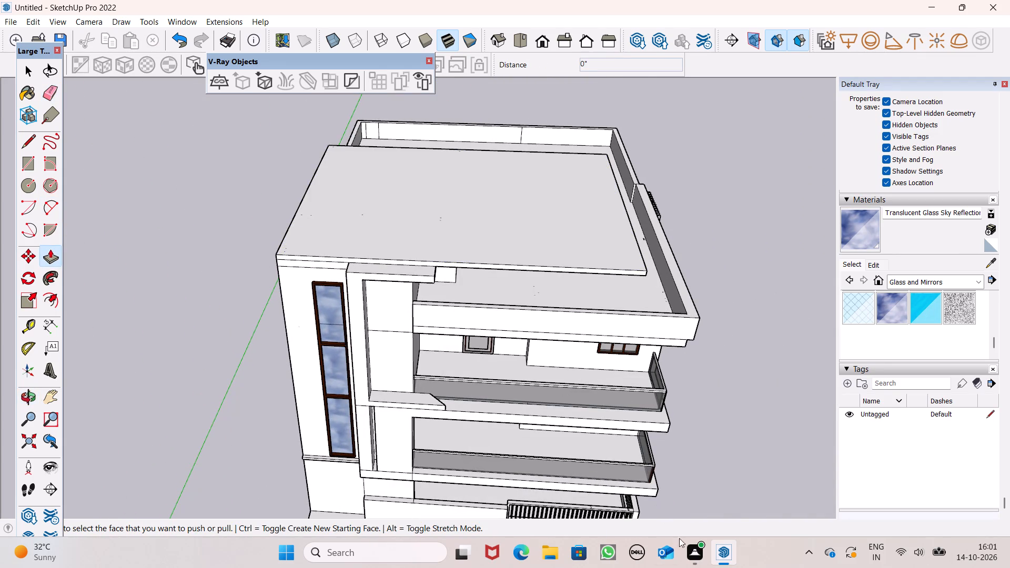
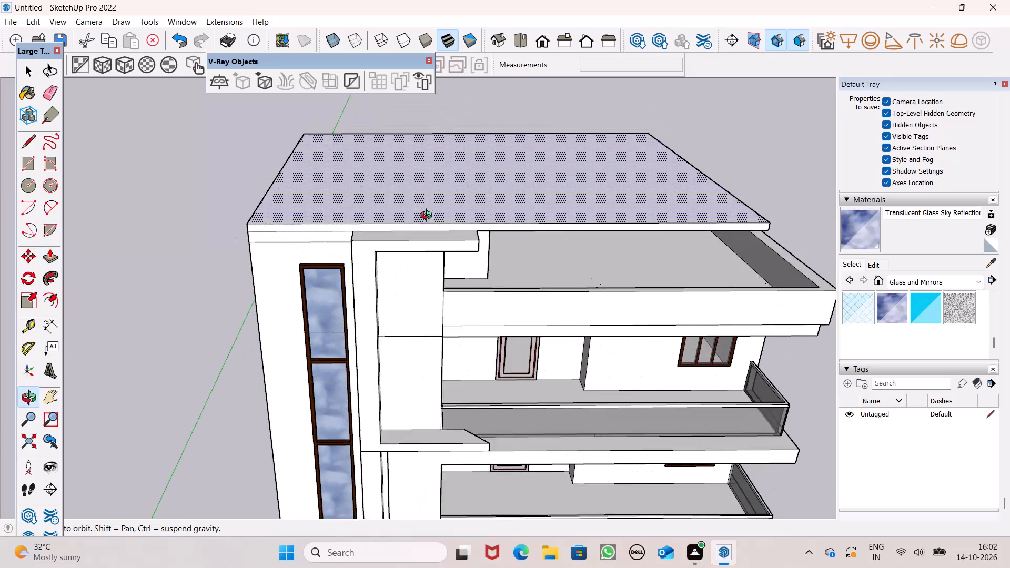
# Push/Pull the roof slab's top face upward by about 10 3/16".
pyautogui.scroll(5, 320, 202)
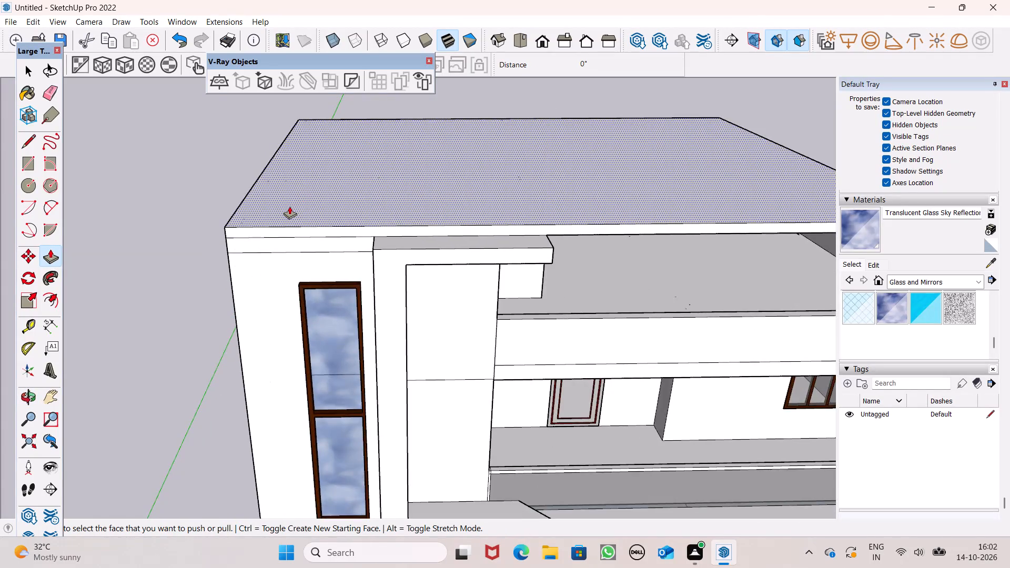
pyautogui.moveTo(289, 206); pyautogui.dragTo(284, 189)
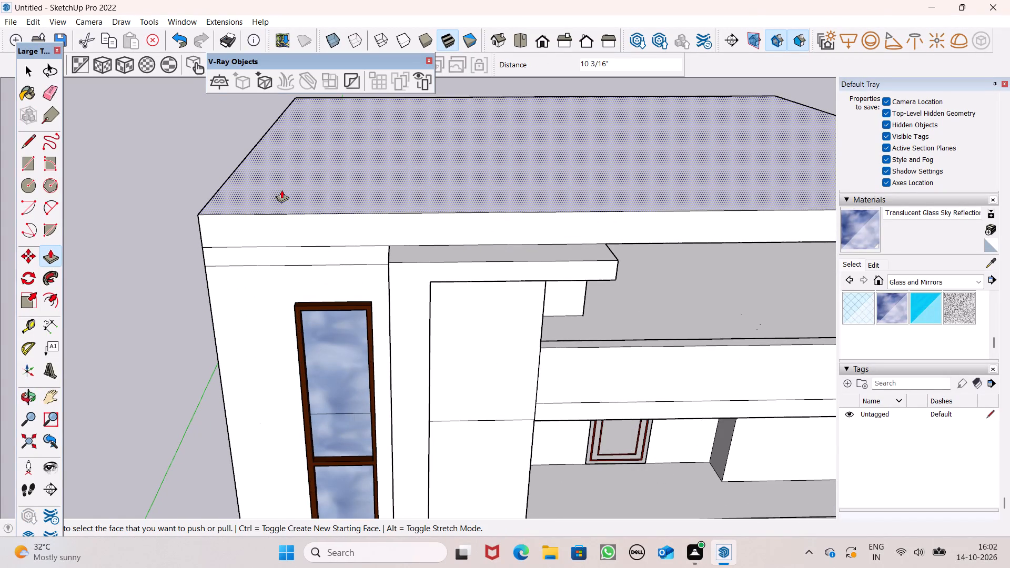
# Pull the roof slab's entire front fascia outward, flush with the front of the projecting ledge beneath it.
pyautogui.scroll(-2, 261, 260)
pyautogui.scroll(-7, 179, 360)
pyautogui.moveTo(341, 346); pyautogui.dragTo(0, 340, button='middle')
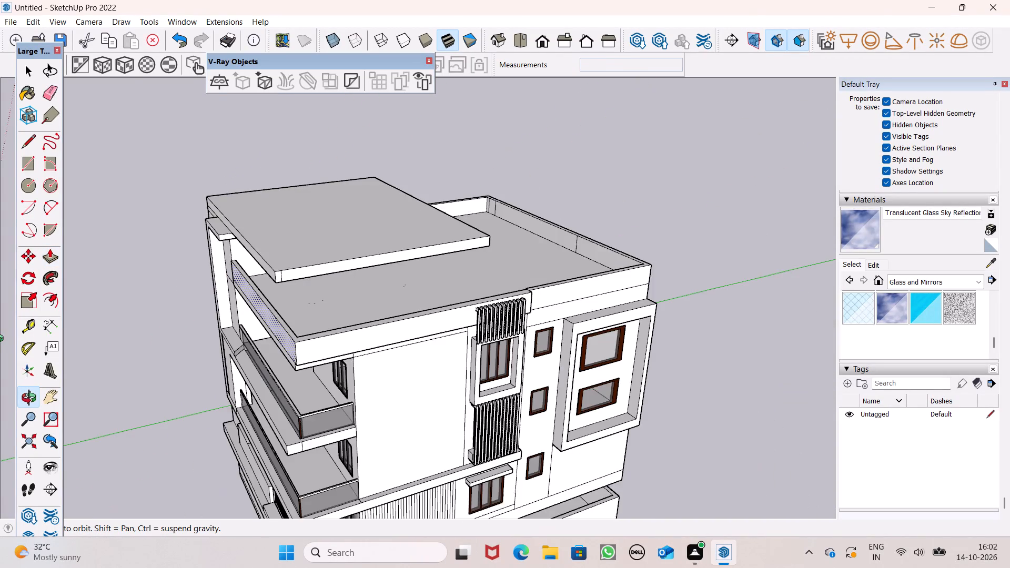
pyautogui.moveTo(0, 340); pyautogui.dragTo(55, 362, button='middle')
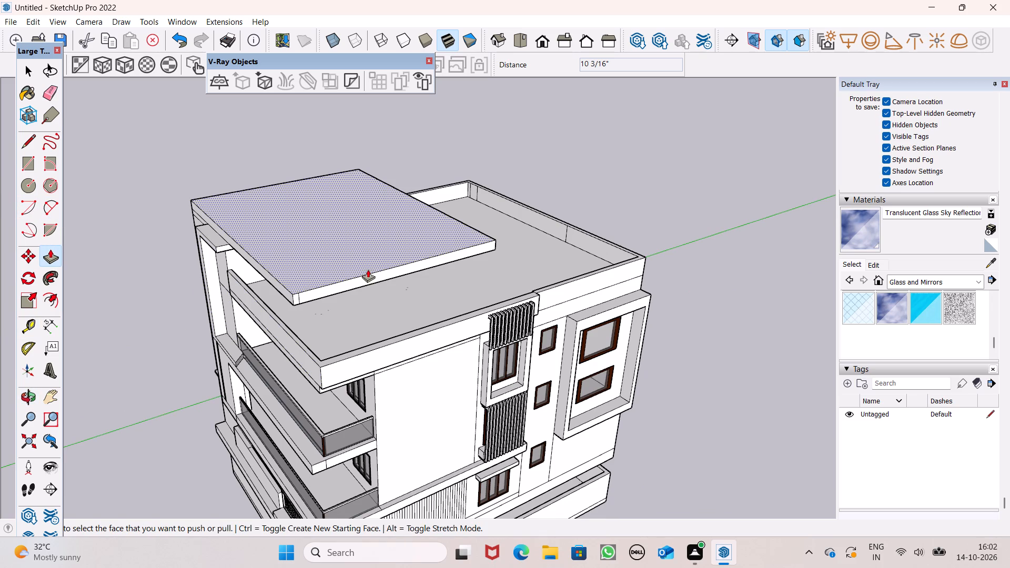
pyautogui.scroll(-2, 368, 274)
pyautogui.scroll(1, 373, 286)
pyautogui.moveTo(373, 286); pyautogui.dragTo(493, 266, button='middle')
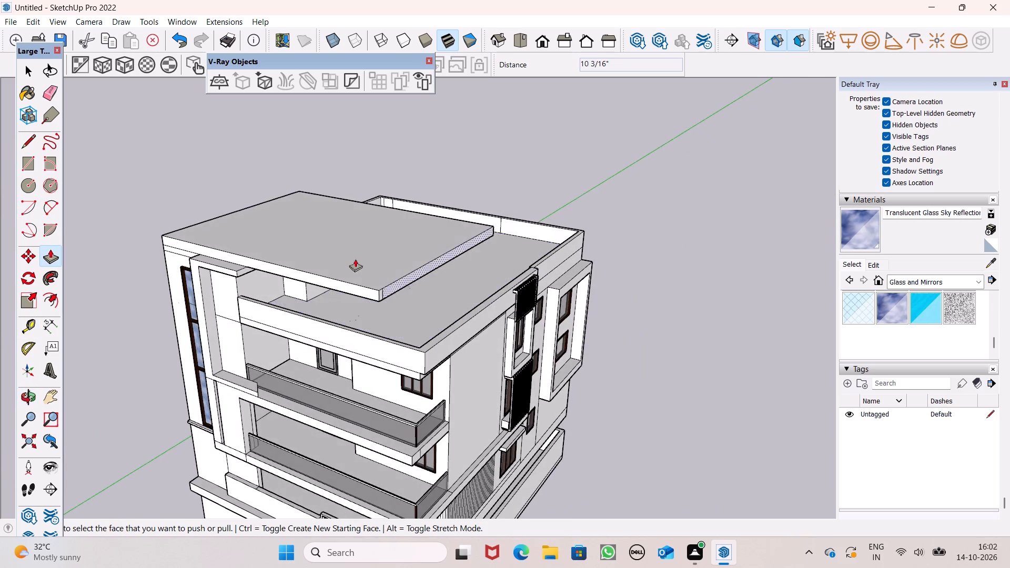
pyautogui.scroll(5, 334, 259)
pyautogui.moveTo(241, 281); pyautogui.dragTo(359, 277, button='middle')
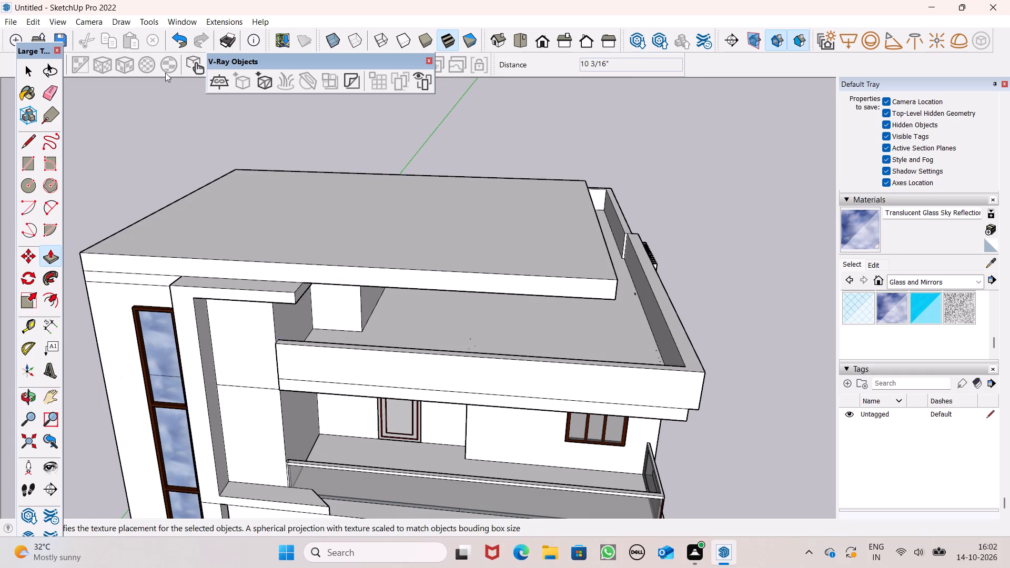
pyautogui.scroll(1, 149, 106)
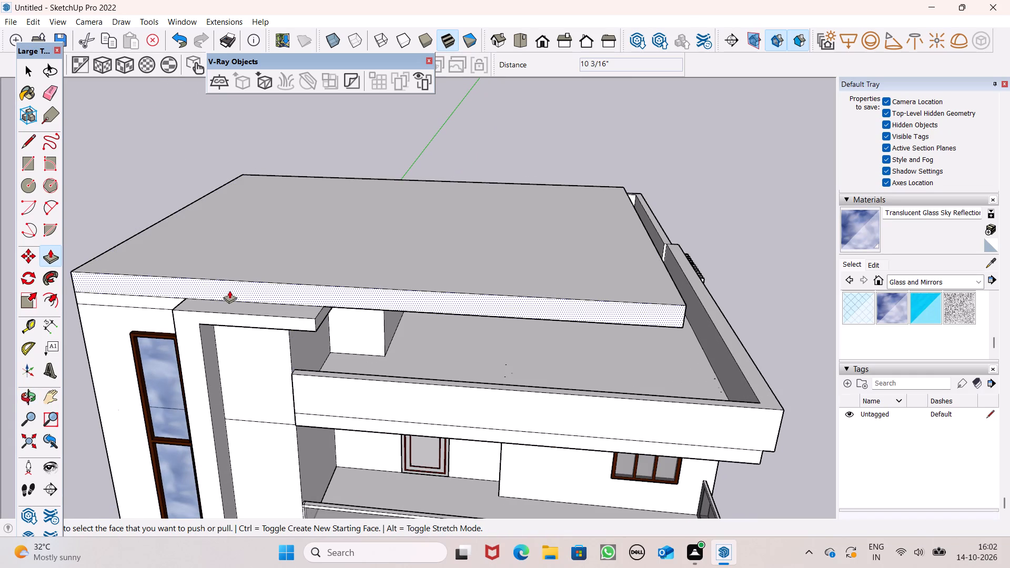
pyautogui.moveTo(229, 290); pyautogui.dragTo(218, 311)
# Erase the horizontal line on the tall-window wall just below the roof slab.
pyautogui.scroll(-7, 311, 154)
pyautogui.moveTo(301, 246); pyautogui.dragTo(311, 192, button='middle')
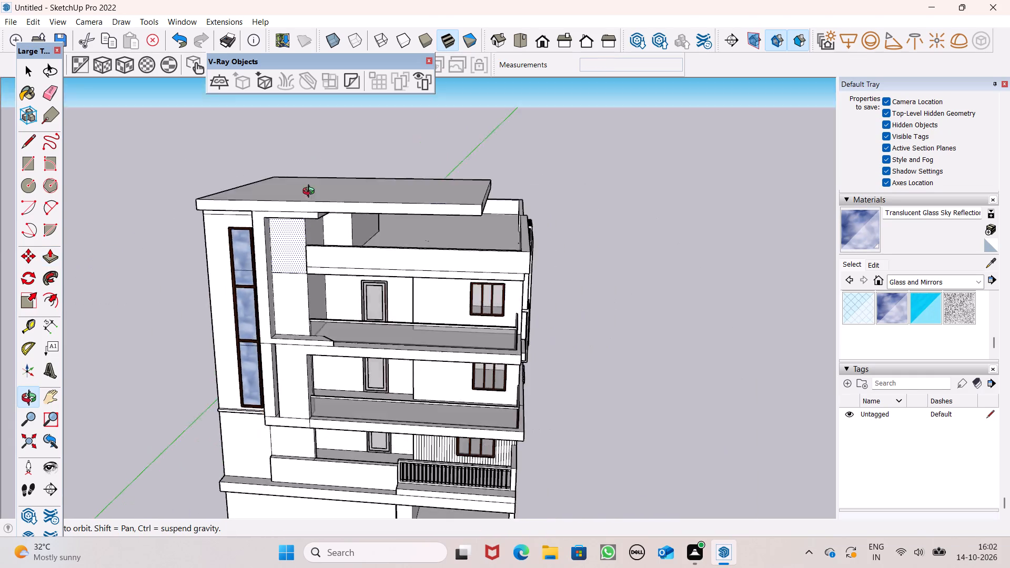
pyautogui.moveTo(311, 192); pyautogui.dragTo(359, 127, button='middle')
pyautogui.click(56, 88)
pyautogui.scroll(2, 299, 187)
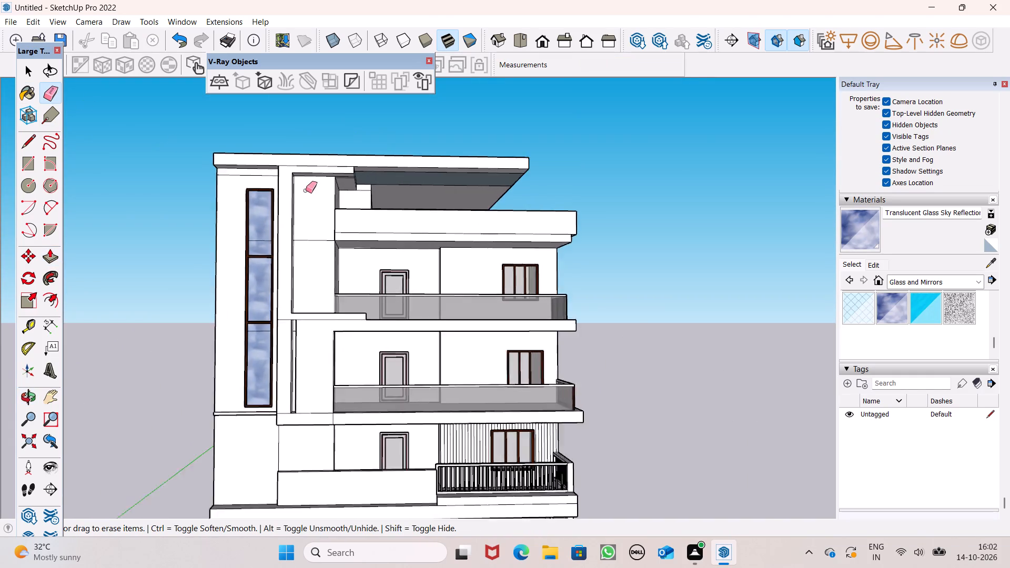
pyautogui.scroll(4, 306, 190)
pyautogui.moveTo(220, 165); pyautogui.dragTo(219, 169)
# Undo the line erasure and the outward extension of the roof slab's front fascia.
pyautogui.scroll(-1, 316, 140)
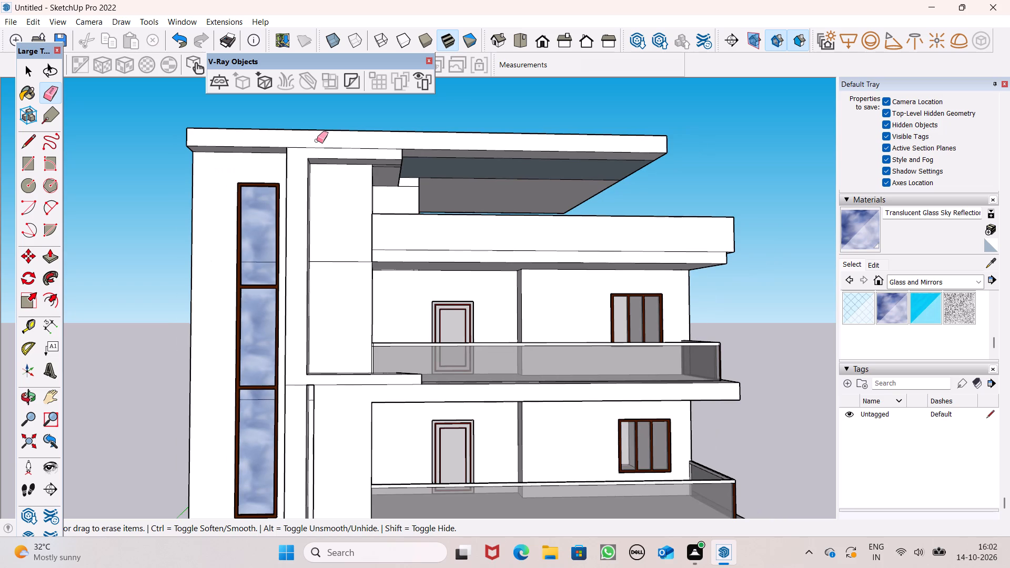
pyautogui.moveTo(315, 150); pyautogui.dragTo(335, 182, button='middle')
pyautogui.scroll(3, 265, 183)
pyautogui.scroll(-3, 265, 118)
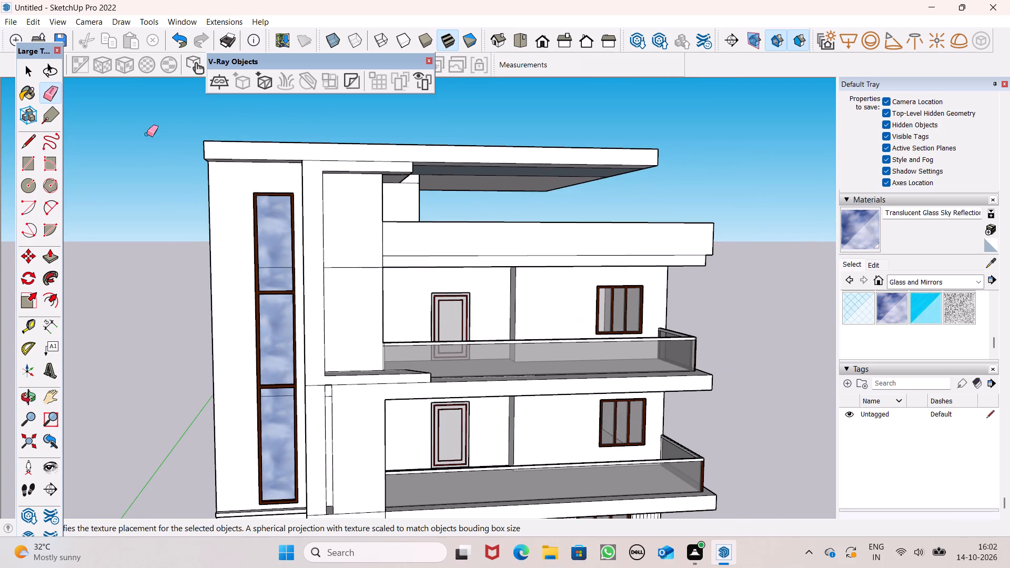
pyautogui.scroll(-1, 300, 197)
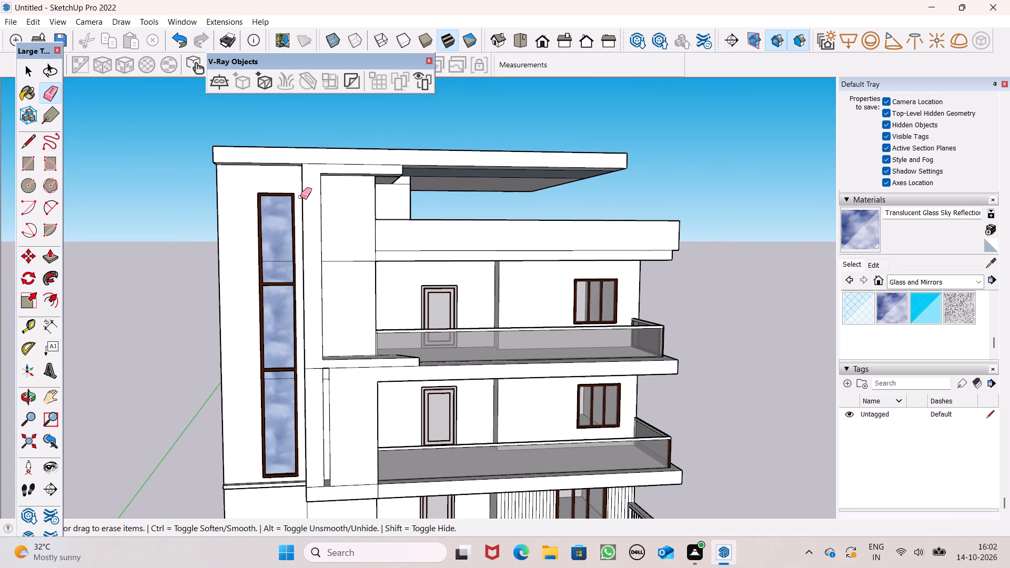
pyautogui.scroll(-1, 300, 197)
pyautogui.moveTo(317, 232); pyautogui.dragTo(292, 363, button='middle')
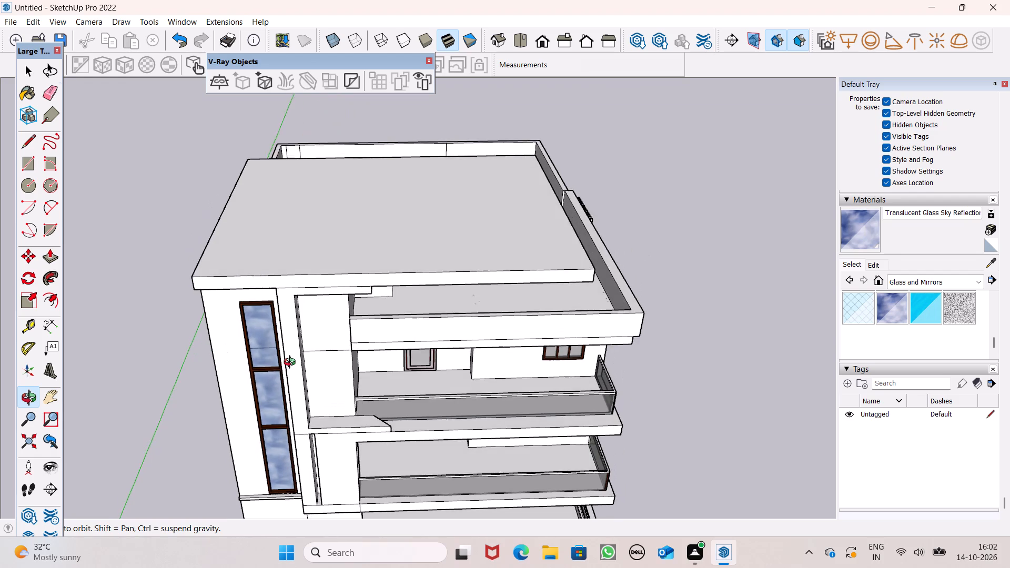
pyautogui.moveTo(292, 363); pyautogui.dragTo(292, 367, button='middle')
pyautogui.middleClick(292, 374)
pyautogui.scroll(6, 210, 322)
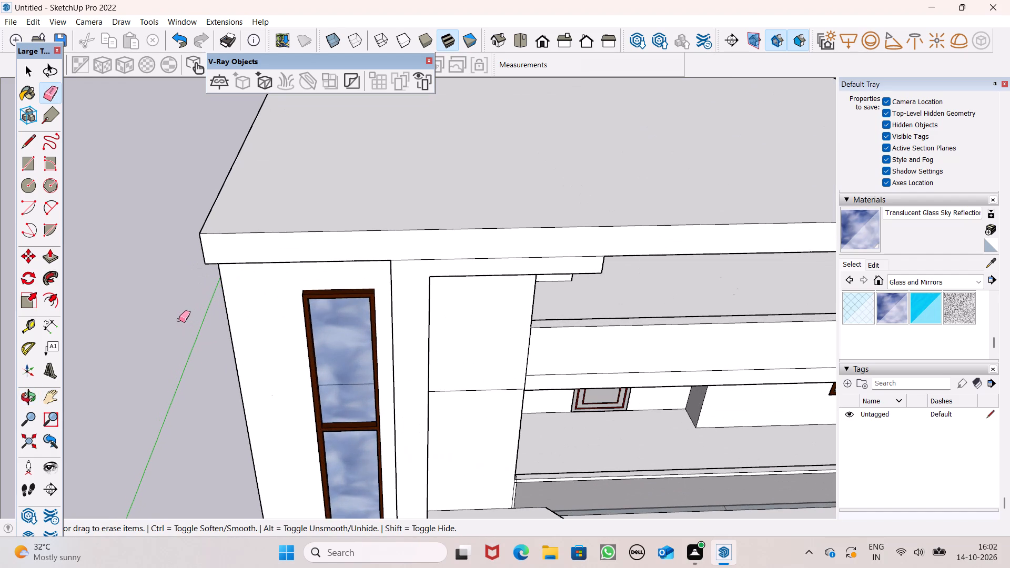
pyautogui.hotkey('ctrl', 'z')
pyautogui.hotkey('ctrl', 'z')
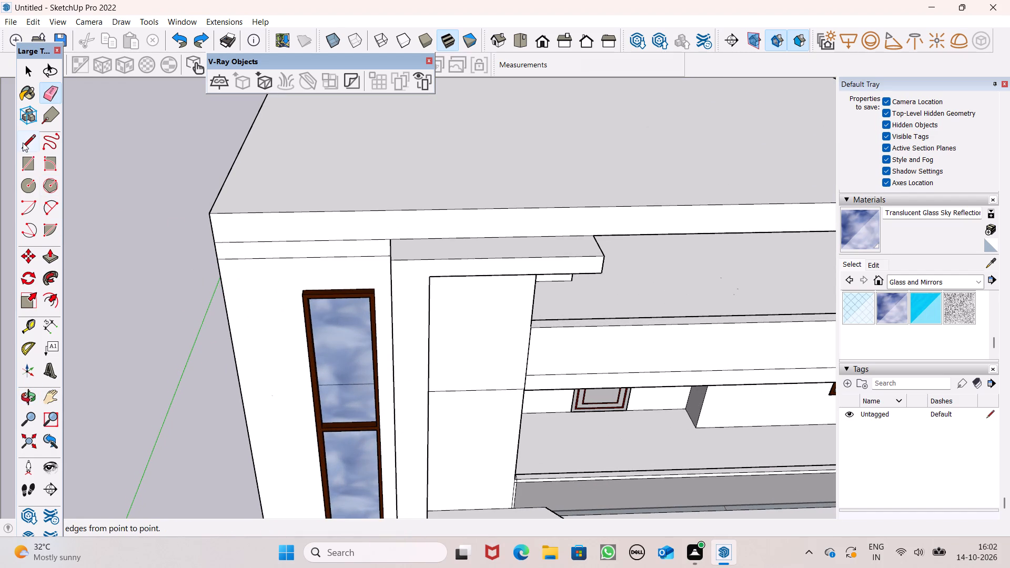
# Draw a vertical line about 10 5/16" long across the narrow band between the slab and the tall-window wall.
pyautogui.moveTo(24, 138); pyautogui.dragTo(31, 137)
pyautogui.scroll(4, 309, 281)
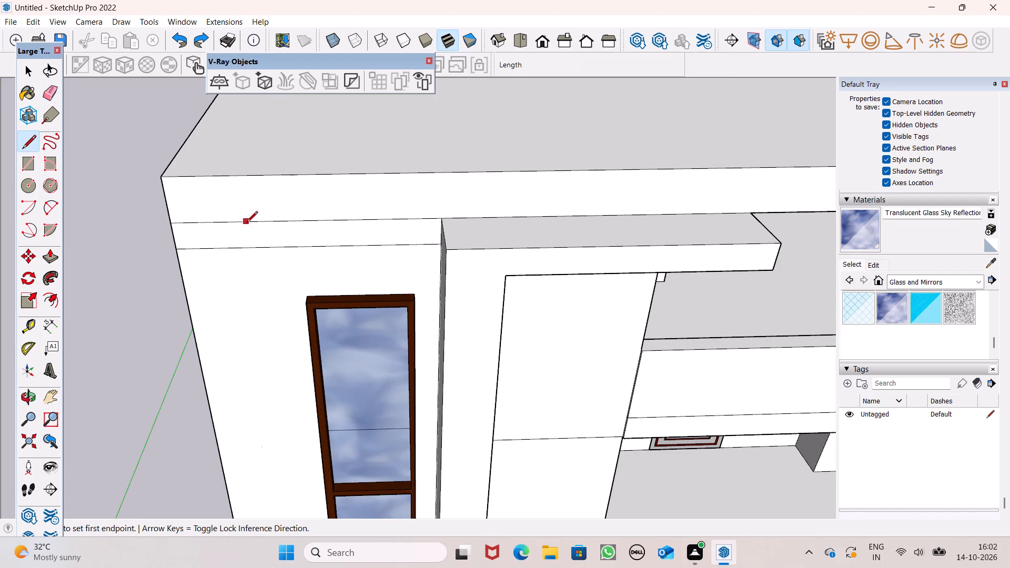
pyautogui.click(288, 220)
pyautogui.click(289, 248)
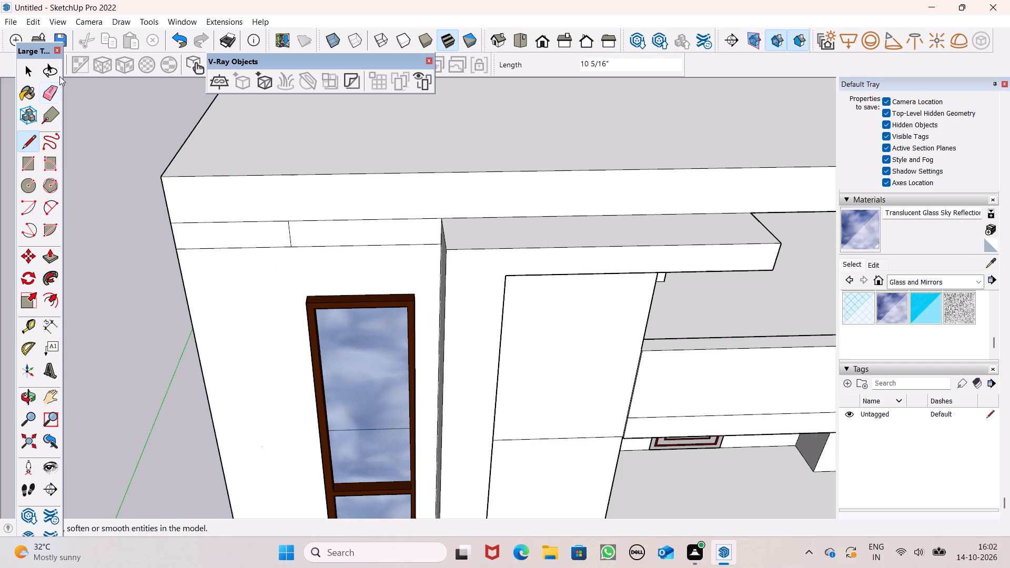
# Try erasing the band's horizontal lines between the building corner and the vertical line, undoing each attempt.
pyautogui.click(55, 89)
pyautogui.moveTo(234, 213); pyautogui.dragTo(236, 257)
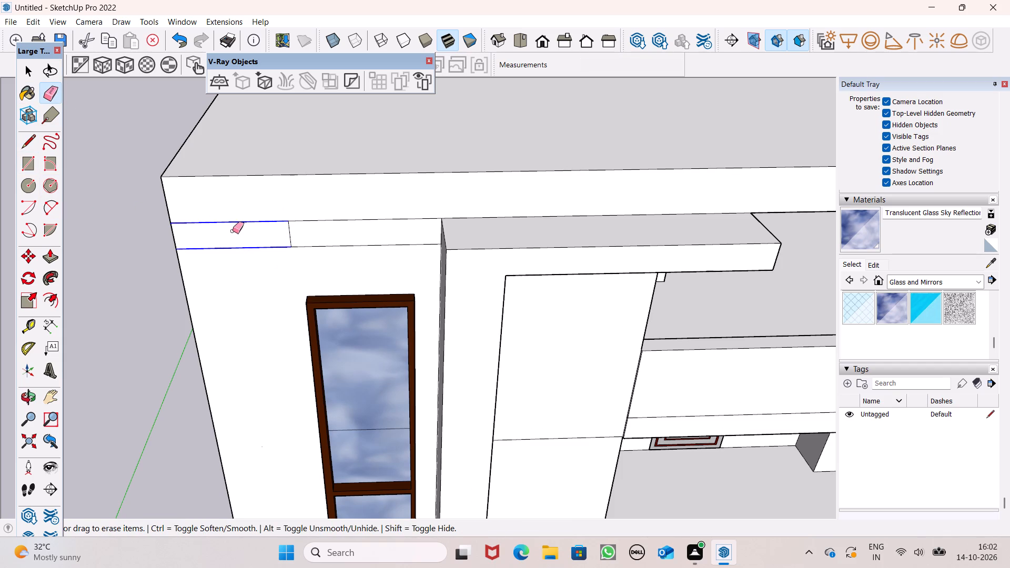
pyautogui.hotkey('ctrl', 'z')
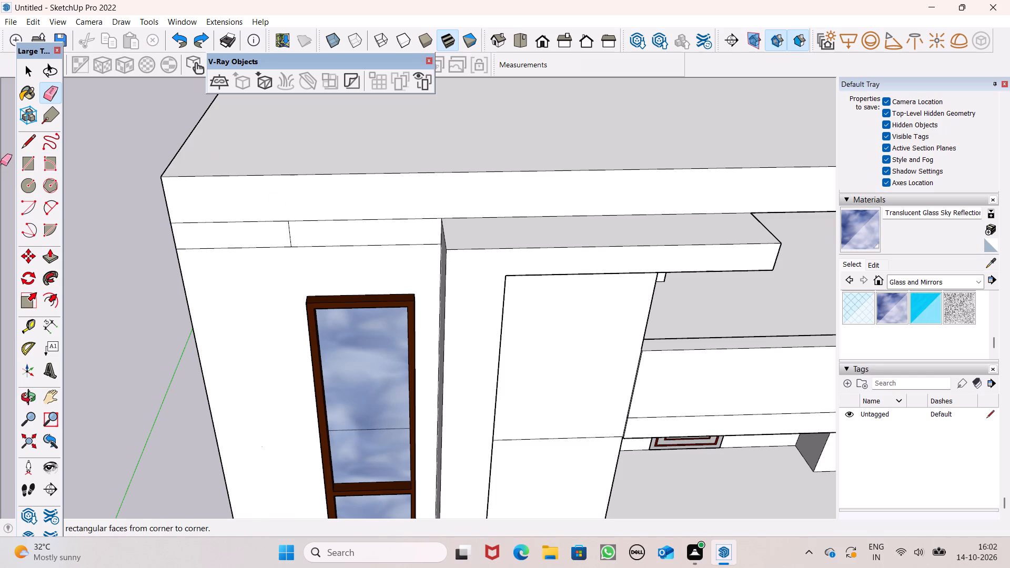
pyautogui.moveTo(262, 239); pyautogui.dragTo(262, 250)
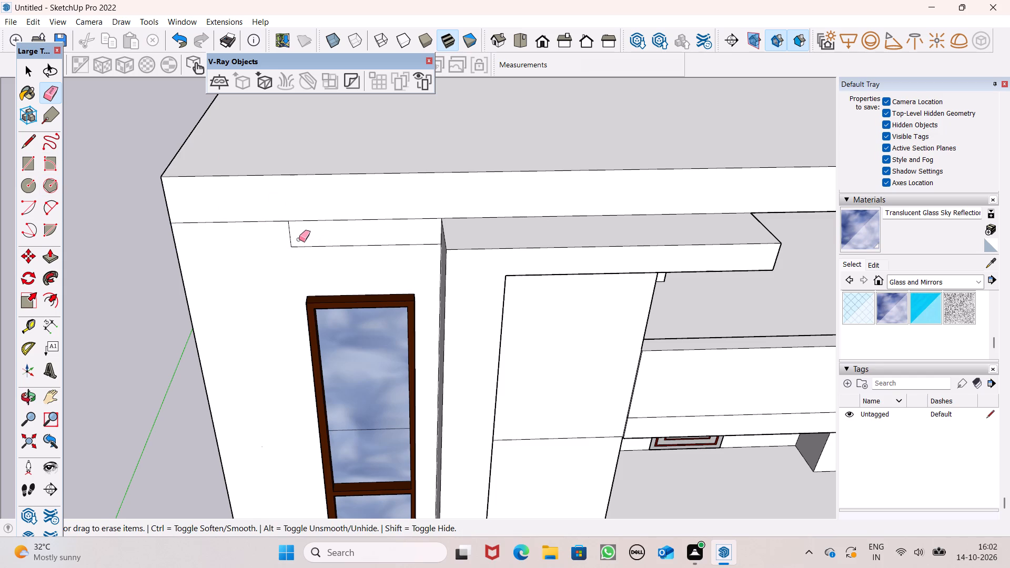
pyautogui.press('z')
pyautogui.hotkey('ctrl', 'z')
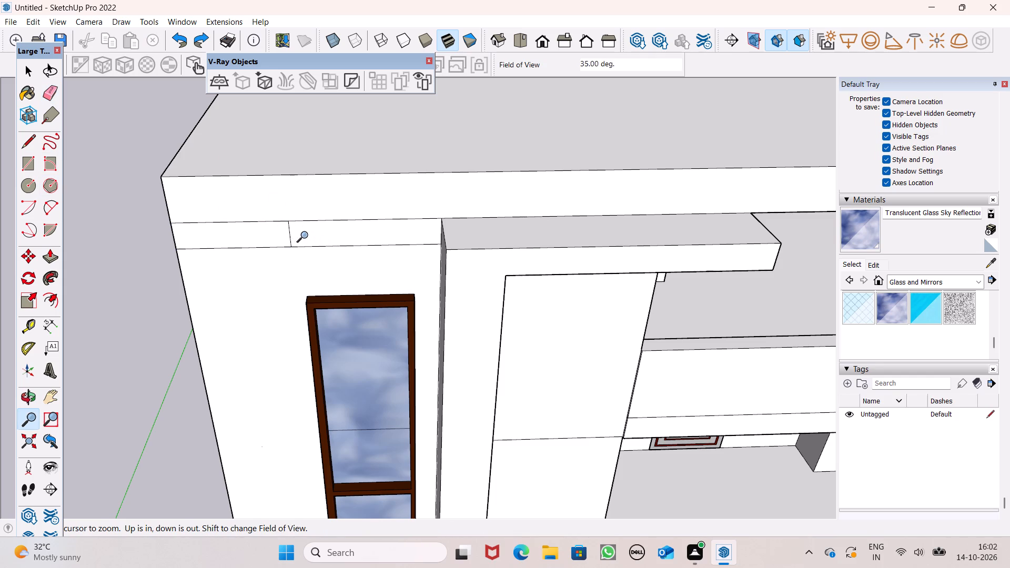
# Extend the vertical line from the band's upper edge up across the fascia to the roof slab's top edge.
pyautogui.click(27, 139)
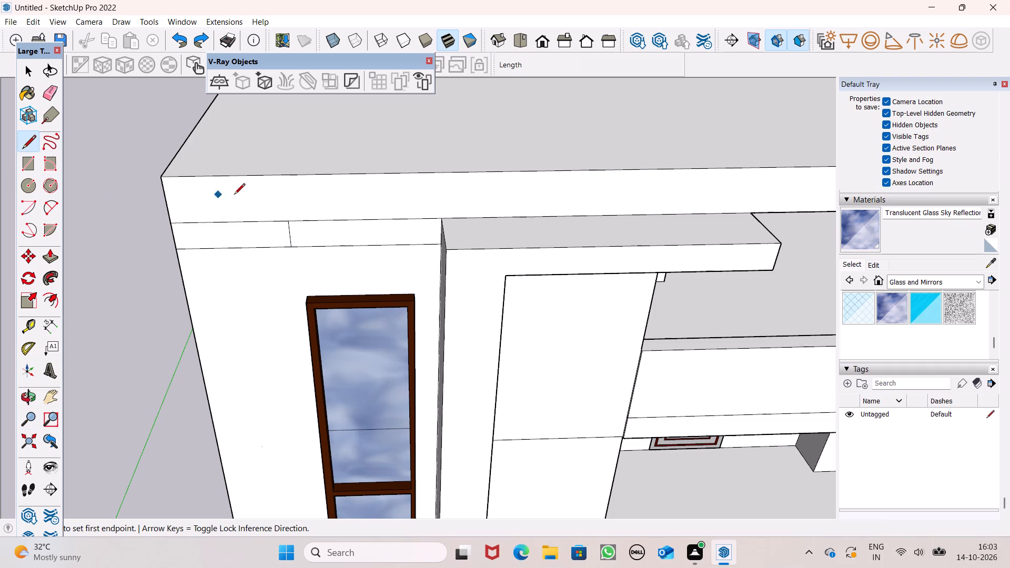
pyautogui.click(284, 227)
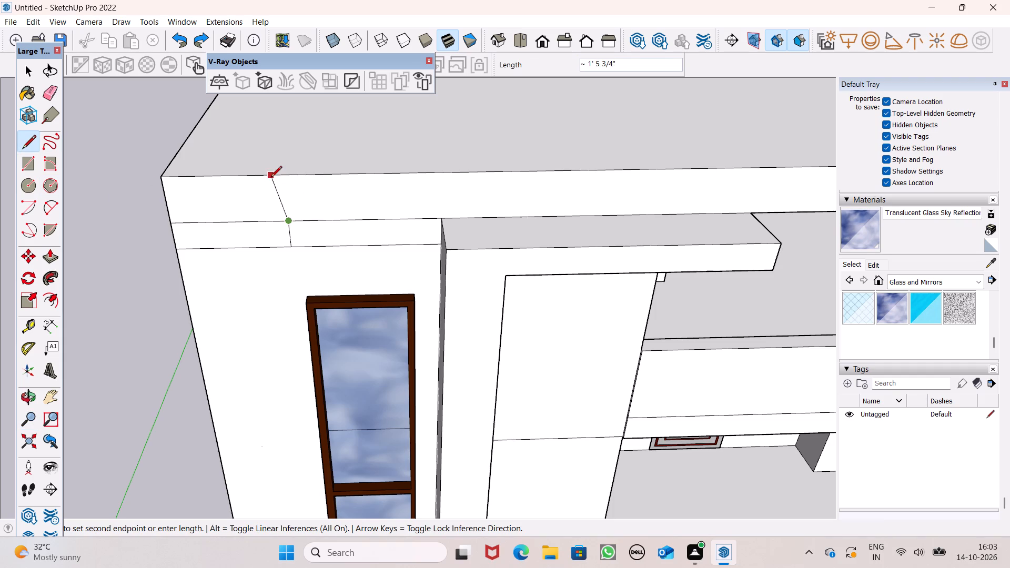
pyautogui.click(280, 178)
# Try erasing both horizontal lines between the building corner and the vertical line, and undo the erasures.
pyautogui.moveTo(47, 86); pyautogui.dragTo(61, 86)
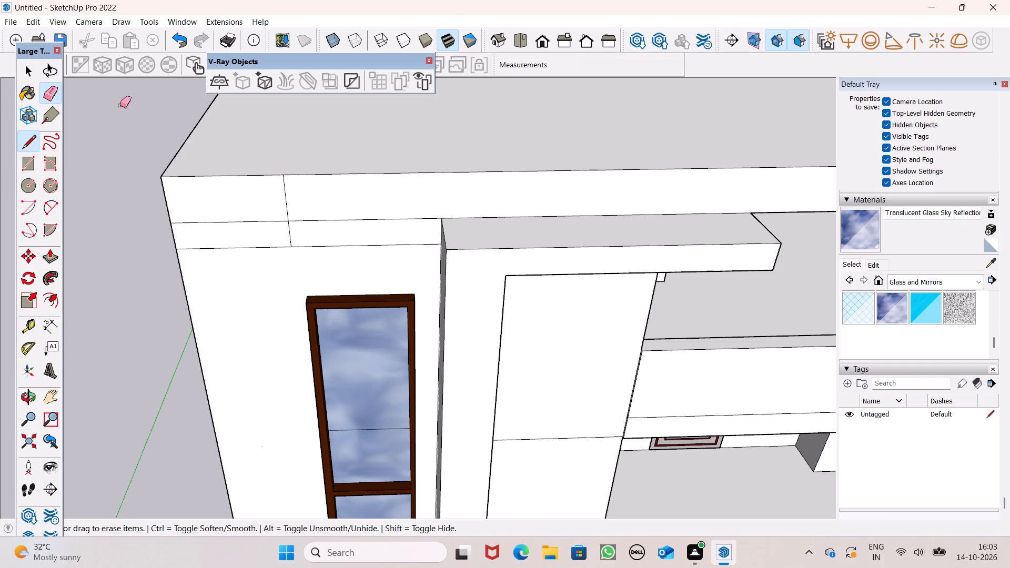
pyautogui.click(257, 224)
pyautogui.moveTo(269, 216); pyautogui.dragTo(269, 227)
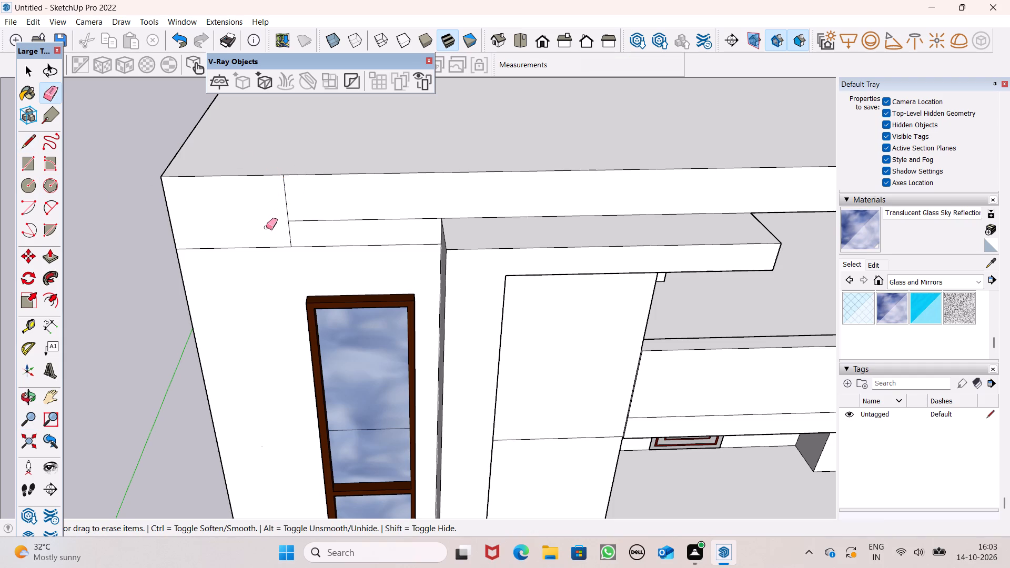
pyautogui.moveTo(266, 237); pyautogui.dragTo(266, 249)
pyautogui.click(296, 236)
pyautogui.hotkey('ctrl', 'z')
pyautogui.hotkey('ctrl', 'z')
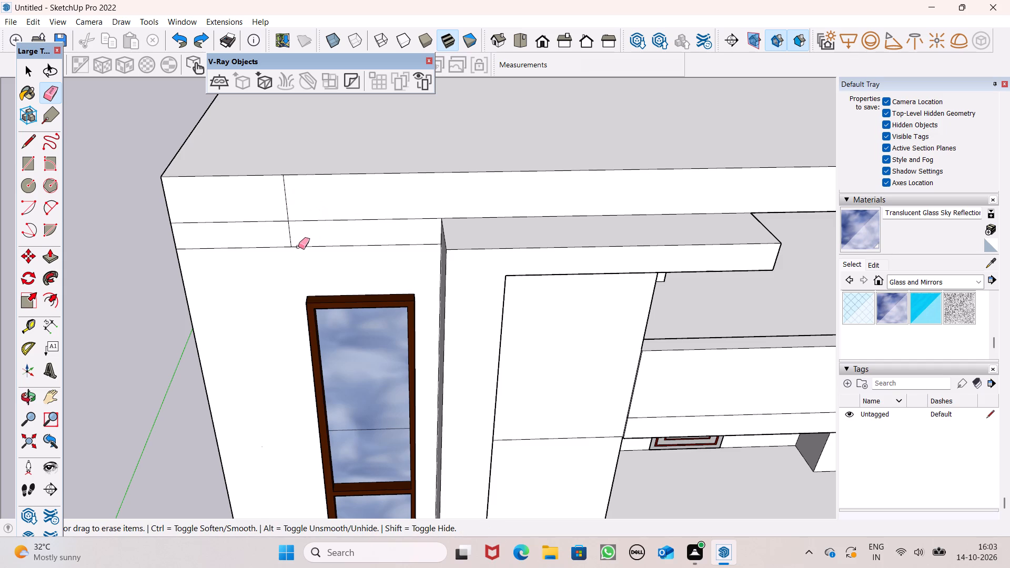
# Erase the upper horizontal line between the building corner and the vertical line, merging the fascia with the band below.
pyautogui.scroll(1, 283, 261)
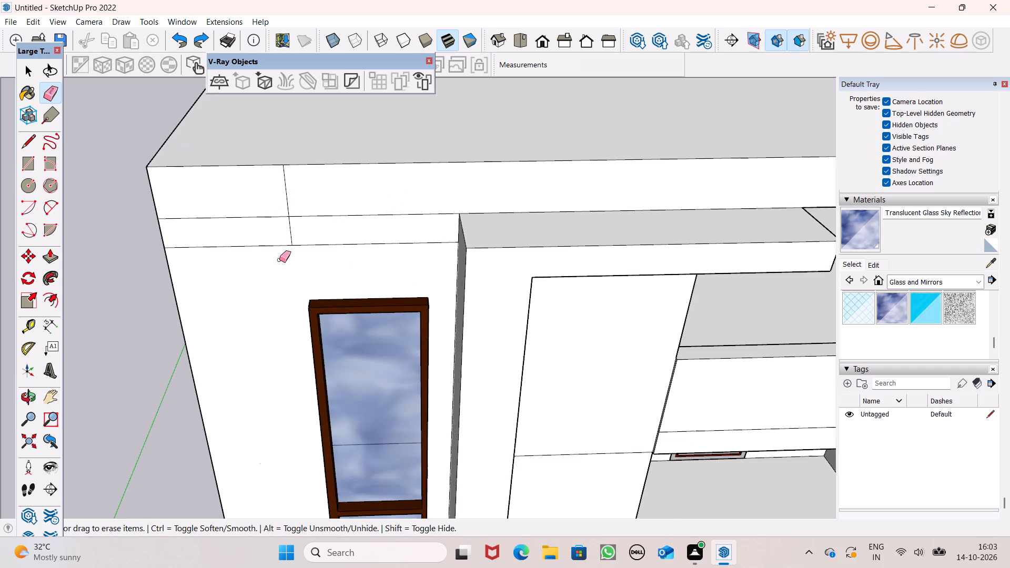
pyautogui.scroll(1, 279, 260)
pyautogui.moveTo(295, 264); pyautogui.dragTo(292, 254, button='middle')
pyautogui.scroll(-1, 312, 226)
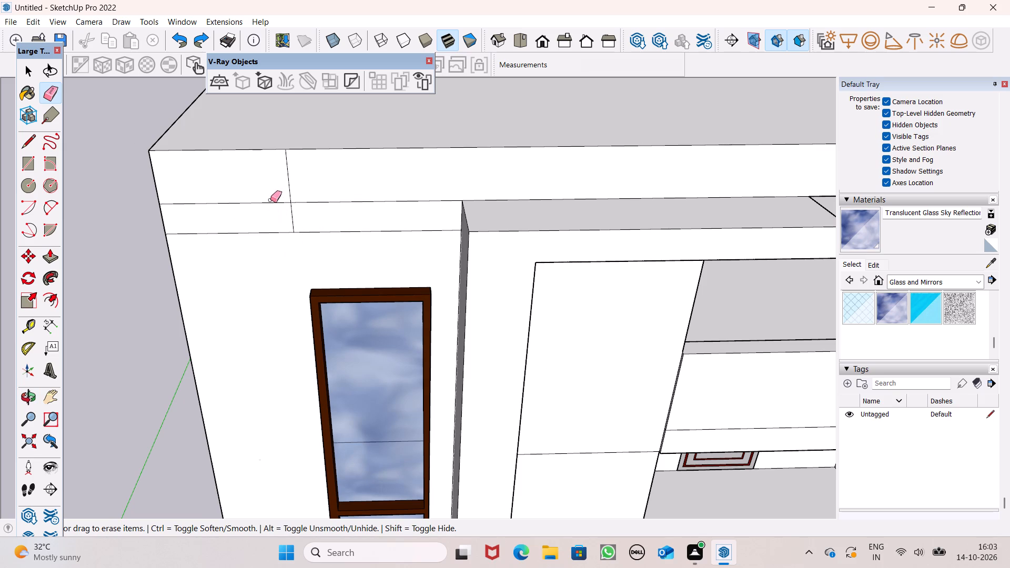
pyautogui.moveTo(270, 200); pyautogui.dragTo(276, 211)
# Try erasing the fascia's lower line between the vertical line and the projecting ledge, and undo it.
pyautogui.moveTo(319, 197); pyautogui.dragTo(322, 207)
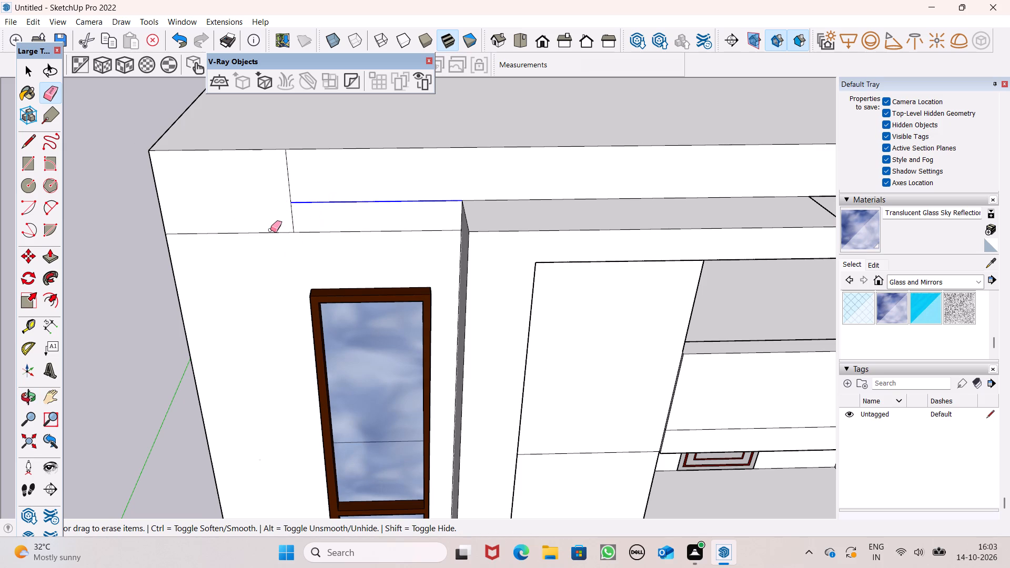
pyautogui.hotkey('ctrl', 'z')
# Pull the long fascia section beyond the vertical line outward, flush with the front of the projecting ledge below.
pyautogui.scroll(-10, 278, 227)
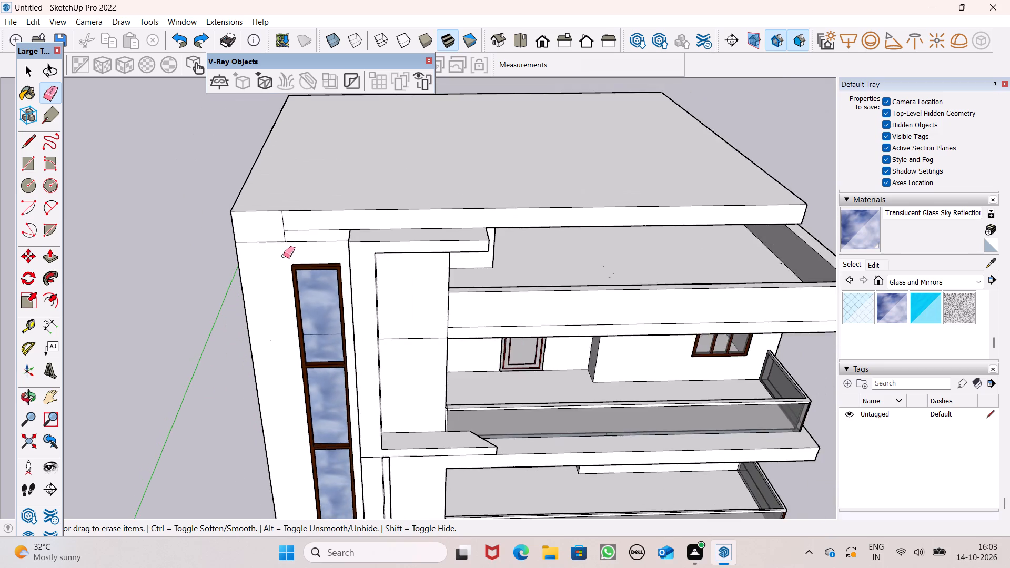
pyautogui.moveTo(321, 271); pyautogui.dragTo(332, 307, button='middle')
pyautogui.scroll(8, 332, 307)
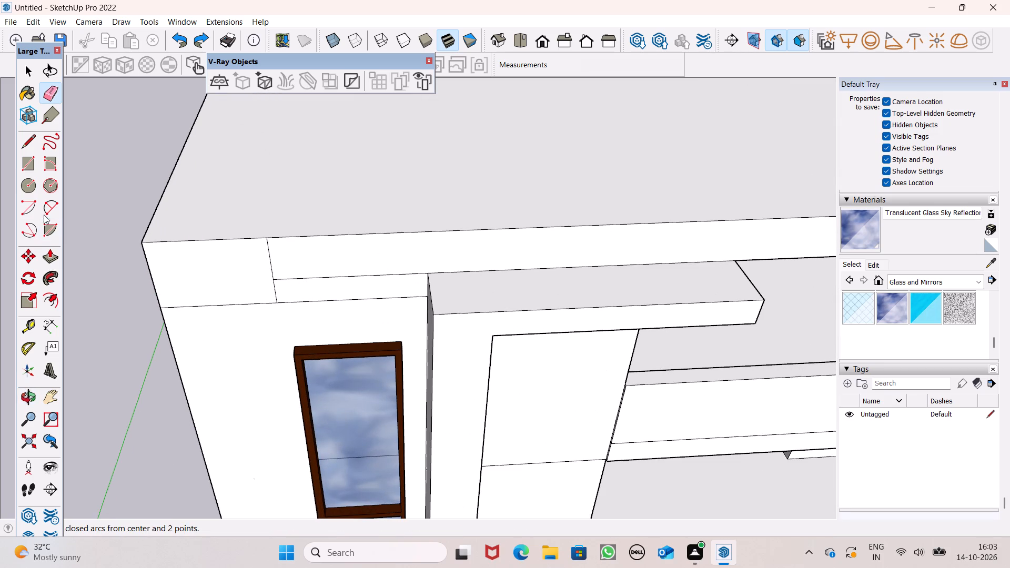
pyautogui.click(50, 259)
pyautogui.moveTo(314, 259); pyautogui.dragTo(324, 273)
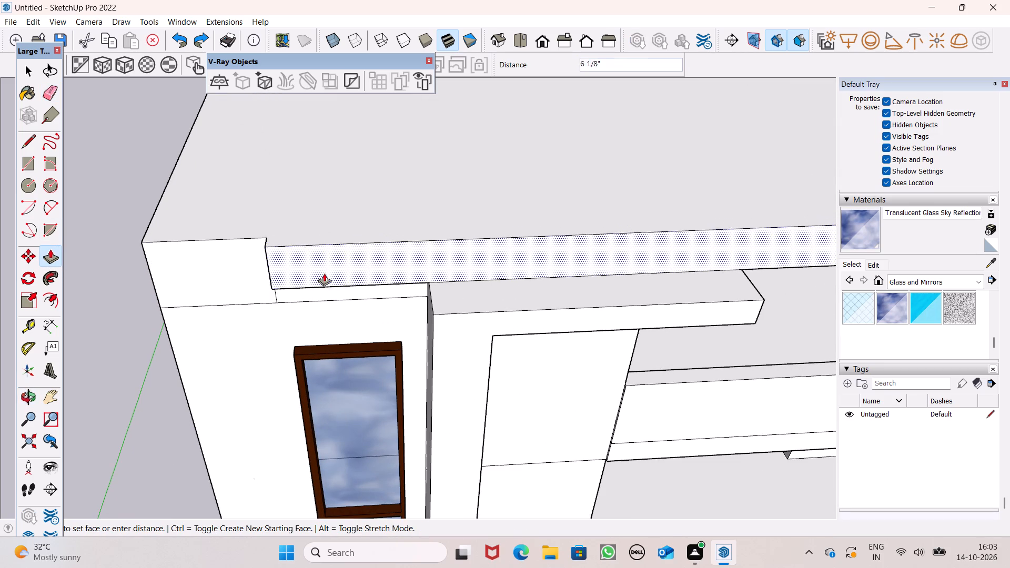
pyautogui.moveTo(324, 273); pyautogui.dragTo(453, 306)
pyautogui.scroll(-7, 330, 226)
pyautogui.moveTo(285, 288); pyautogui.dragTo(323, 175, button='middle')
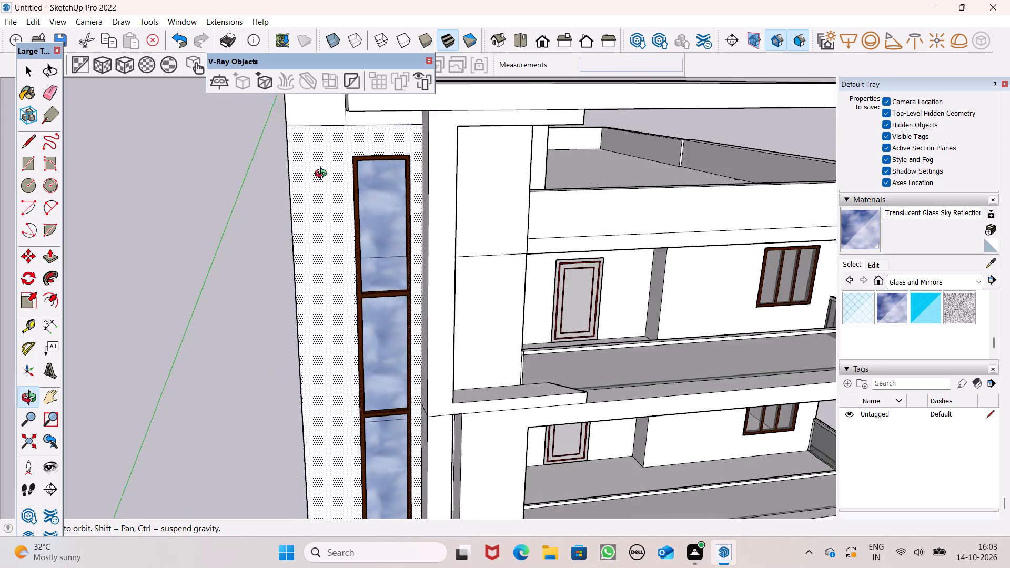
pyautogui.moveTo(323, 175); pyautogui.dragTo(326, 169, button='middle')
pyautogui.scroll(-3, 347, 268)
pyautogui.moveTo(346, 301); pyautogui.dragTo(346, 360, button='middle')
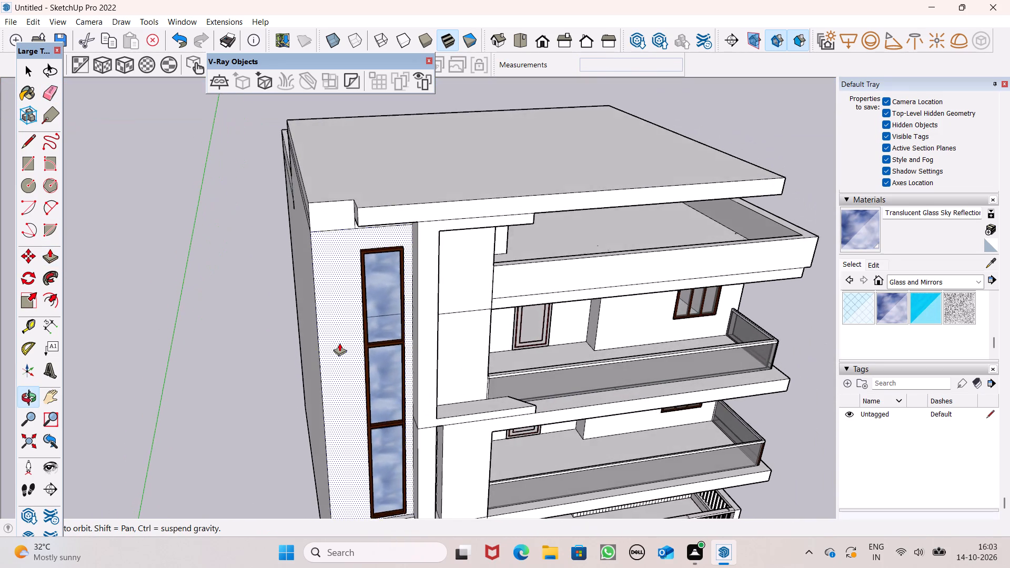
# Draw a vertical line about 29' 3" long down the wall beside the tall window, from the canopy fascia to the ledge below.
pyautogui.moveTo(337, 336); pyautogui.dragTo(326, 311, button='middle')
pyautogui.moveTo(361, 221); pyautogui.dragTo(388, 248, button='middle')
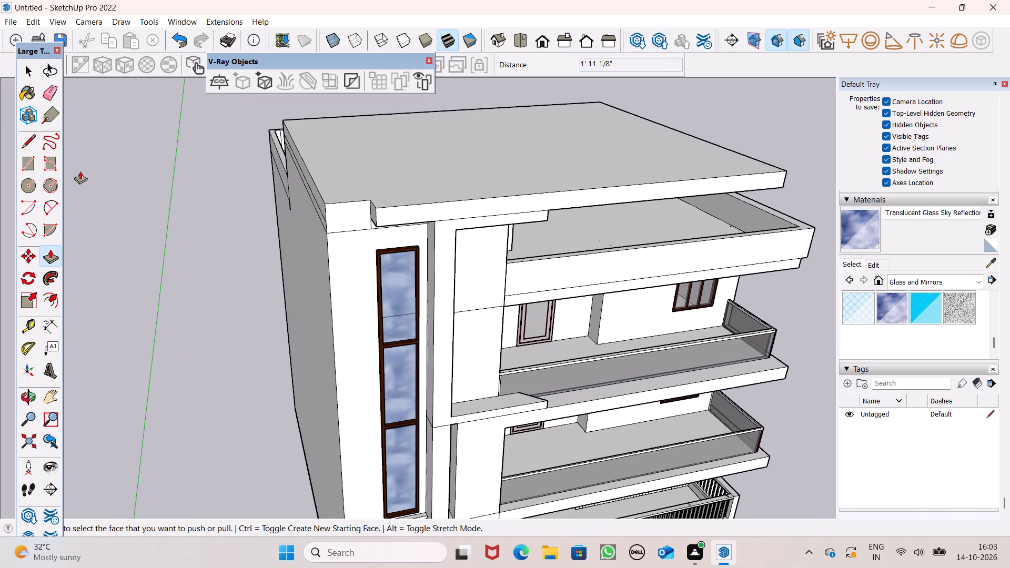
pyautogui.click(26, 147)
pyautogui.click(371, 231)
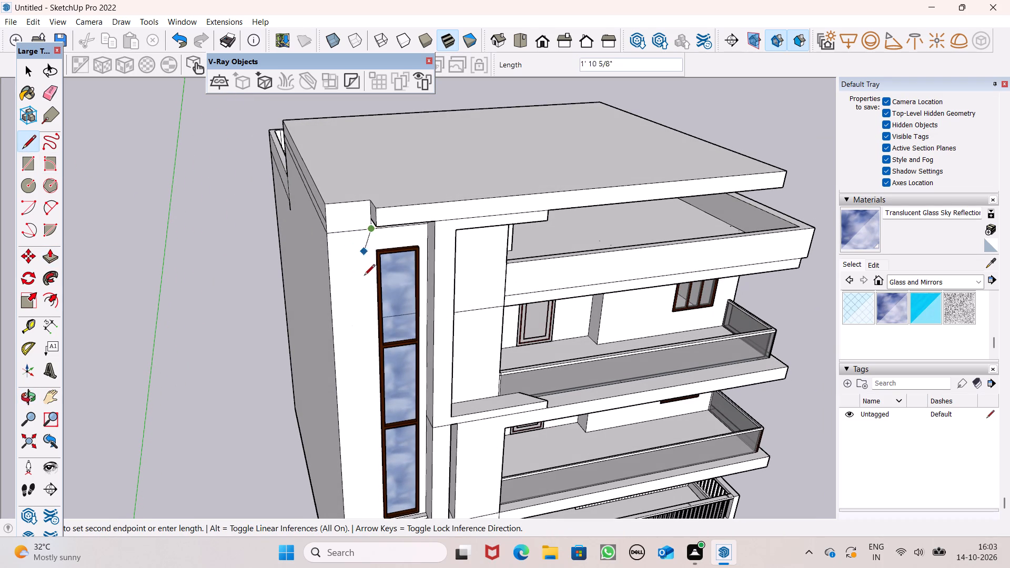
pyautogui.scroll(-4, 351, 235)
pyautogui.scroll(3, 373, 453)
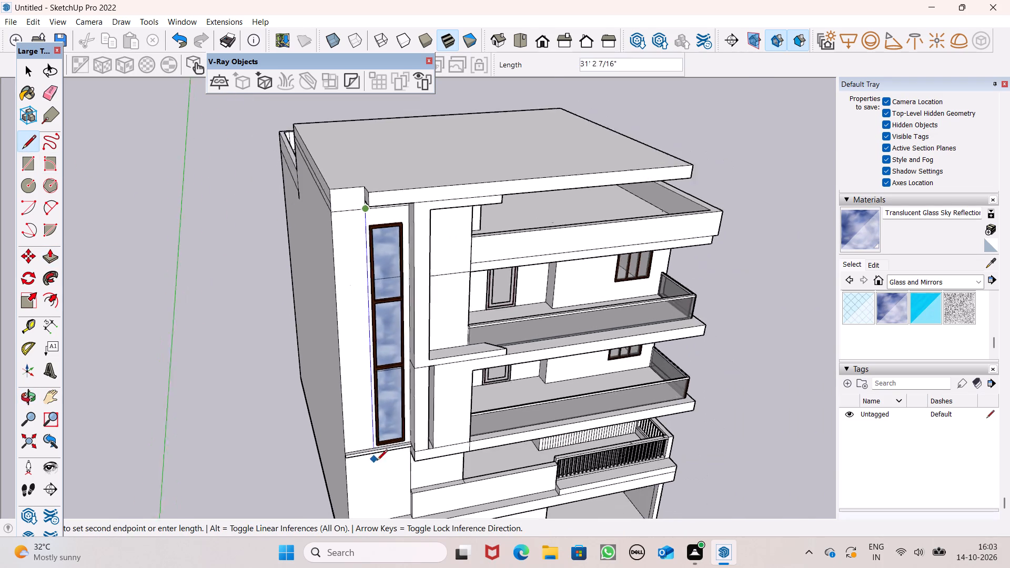
pyautogui.scroll(5, 377, 461)
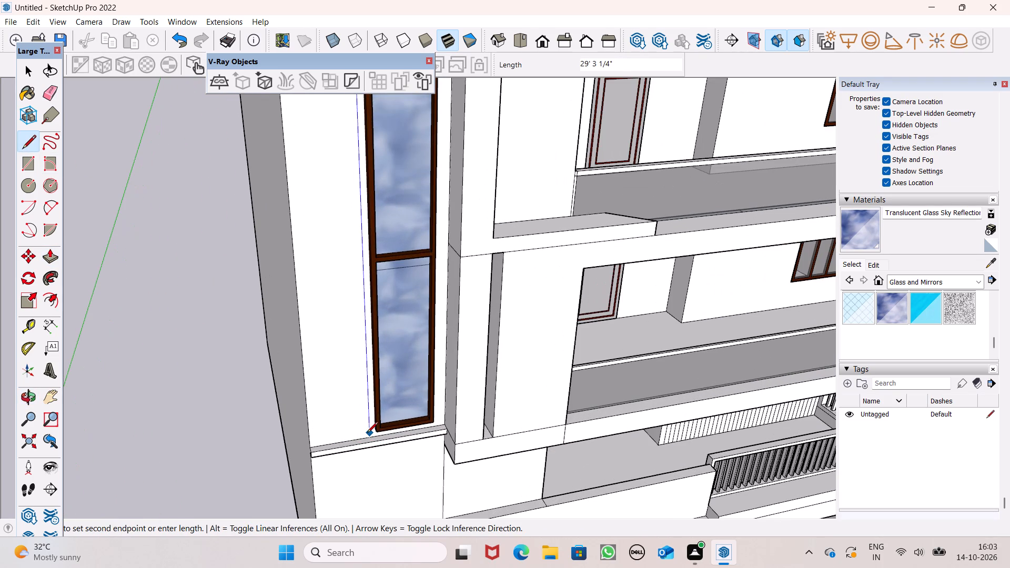
pyautogui.click(369, 434)
pyautogui.press('space')
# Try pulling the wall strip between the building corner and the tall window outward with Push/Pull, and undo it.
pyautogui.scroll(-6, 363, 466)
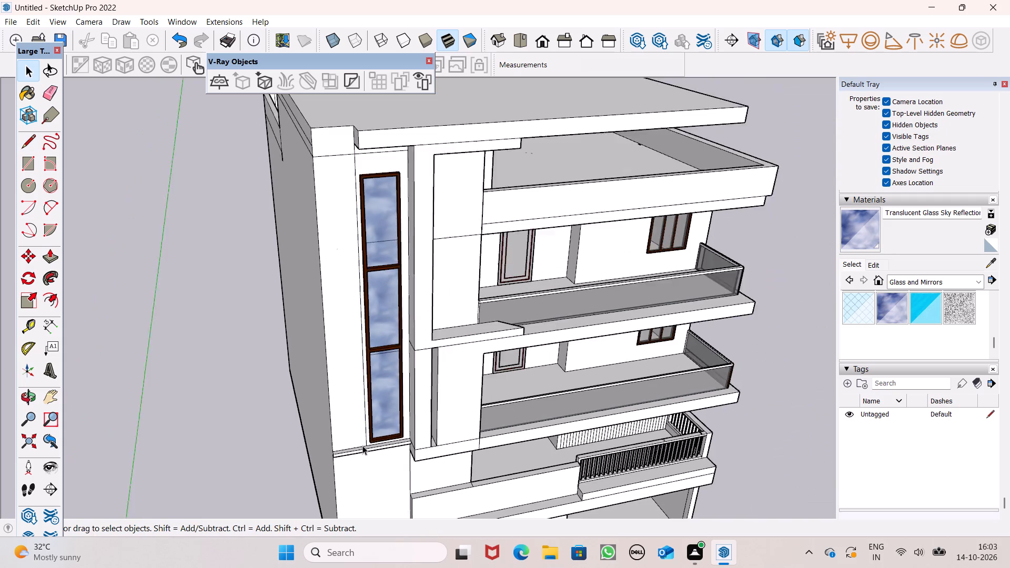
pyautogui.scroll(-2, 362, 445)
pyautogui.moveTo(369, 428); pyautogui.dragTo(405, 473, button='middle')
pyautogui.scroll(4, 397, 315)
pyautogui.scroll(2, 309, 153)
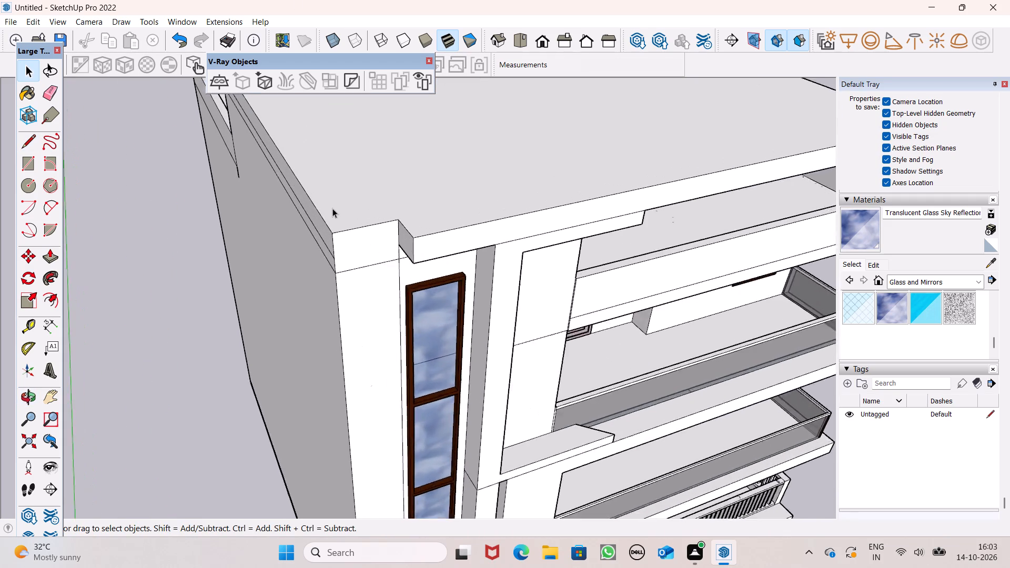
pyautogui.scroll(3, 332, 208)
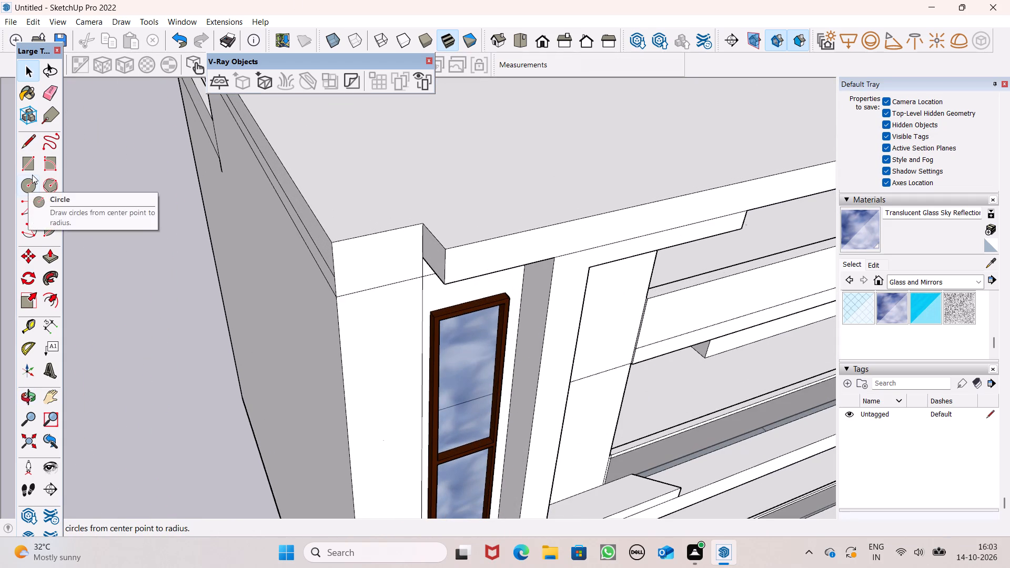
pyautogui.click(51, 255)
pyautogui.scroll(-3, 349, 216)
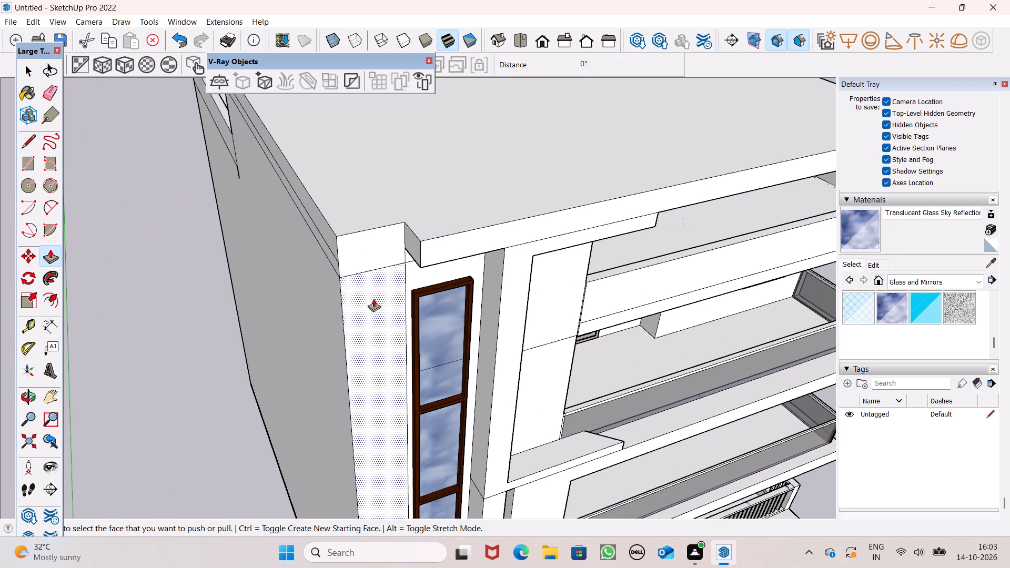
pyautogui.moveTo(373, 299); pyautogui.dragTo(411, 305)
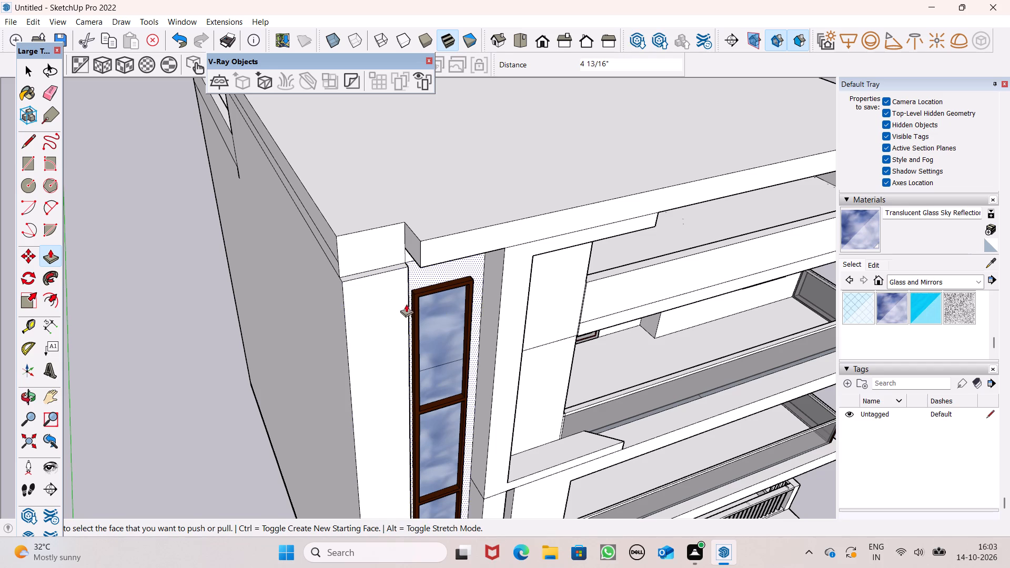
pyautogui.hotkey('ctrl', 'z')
# Pull the canopy's corner fascia section outward 1' 11 1/8", flush with the long fascia section.
pyautogui.moveTo(373, 253); pyautogui.dragTo(428, 251)
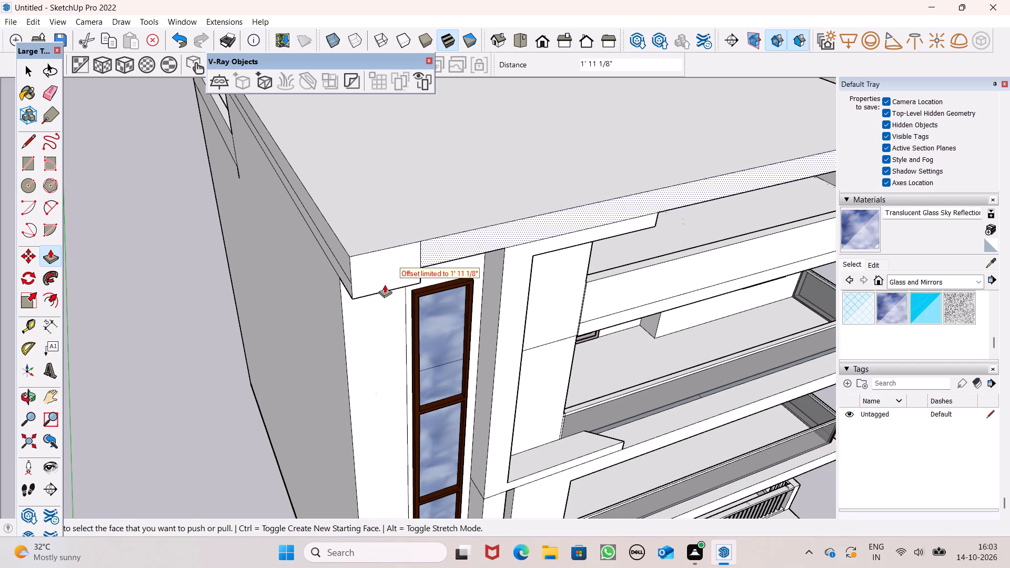
# Pull the narrow band directly above the tall window outward 1' 11 1/8", flush with the canopy fascia.
pyautogui.scroll(-5, 391, 265)
pyautogui.moveTo(396, 296); pyautogui.dragTo(375, 204, button='middle')
pyautogui.scroll(-4, 388, 242)
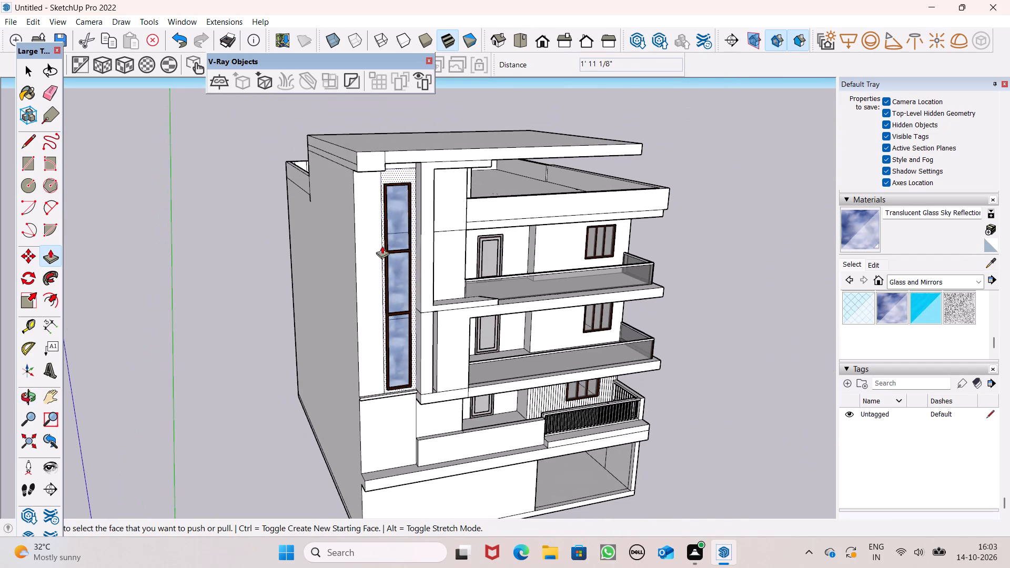
pyautogui.moveTo(375, 213); pyautogui.dragTo(351, 177, button='middle')
pyautogui.scroll(3, 392, 101)
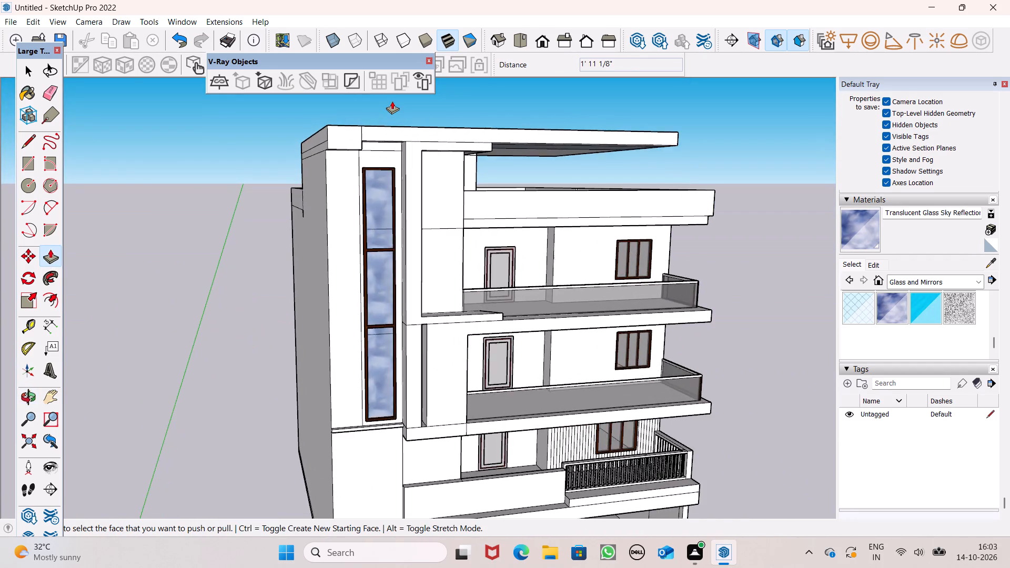
pyautogui.scroll(7, 383, 128)
pyautogui.scroll(-2, 377, 152)
pyautogui.scroll(1, 377, 157)
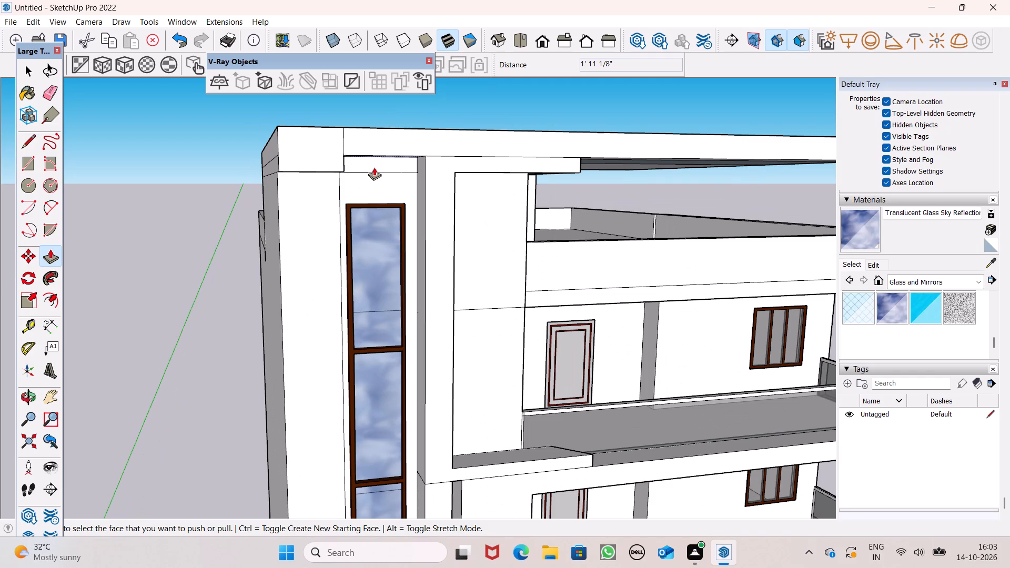
pyautogui.scroll(3, 369, 163)
pyautogui.moveTo(368, 161); pyautogui.dragTo(316, 208, button='middle')
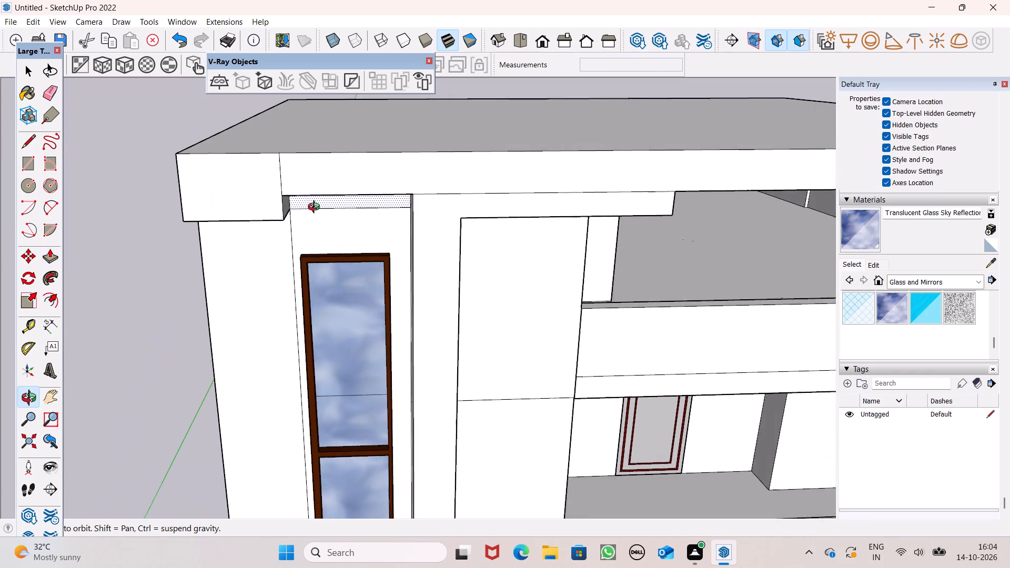
pyautogui.moveTo(316, 208); pyautogui.dragTo(314, 203, button='middle')
pyautogui.scroll(1, 316, 208)
pyautogui.scroll(-1, 313, 199)
pyautogui.scroll(4, 313, 199)
pyautogui.moveTo(312, 199); pyautogui.dragTo(260, 214)
# Pull the wall strip between the building corner and the tall window outward 5 3/8" plus 1' 5 3/4", flush with the canopy fascia.
pyautogui.scroll(-2, 352, 164)
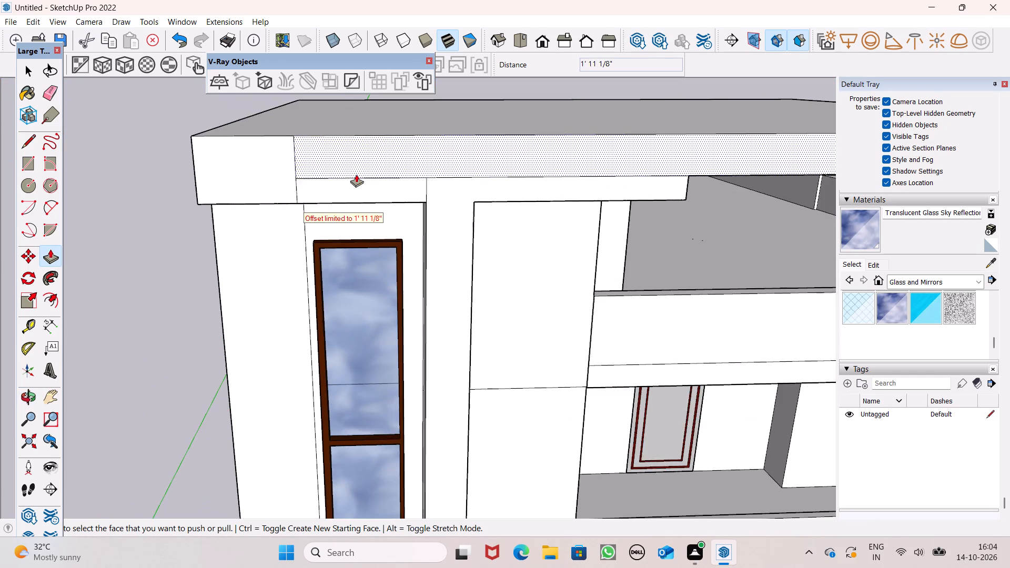
pyautogui.scroll(-5, 356, 174)
pyautogui.scroll(1, 356, 144)
pyautogui.scroll(-1, 356, 144)
pyautogui.scroll(-1, 393, 216)
pyautogui.scroll(1, 343, 307)
pyautogui.moveTo(356, 300); pyautogui.dragTo(476, 300, button='middle')
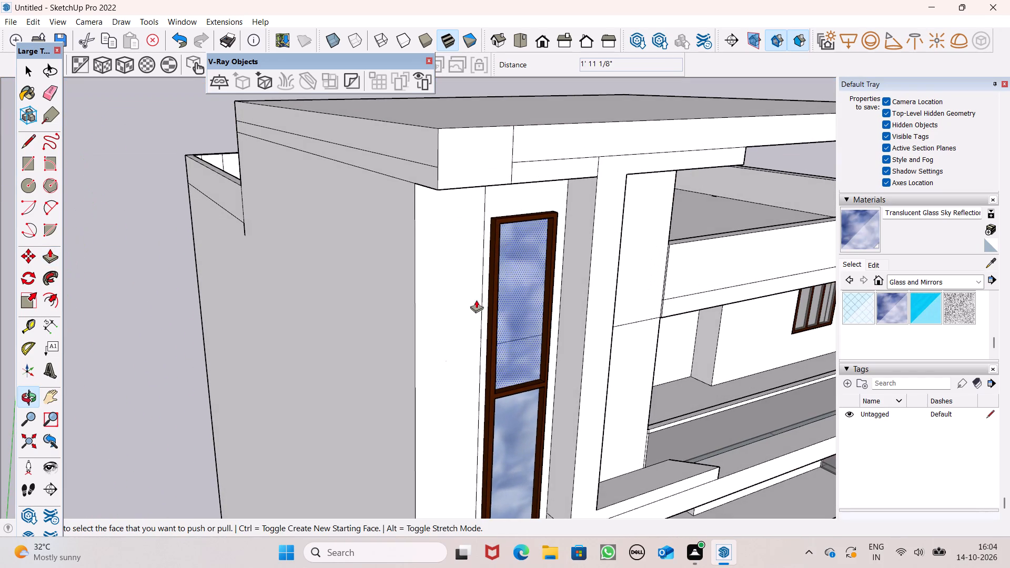
pyautogui.moveTo(441, 296); pyautogui.dragTo(476, 218)
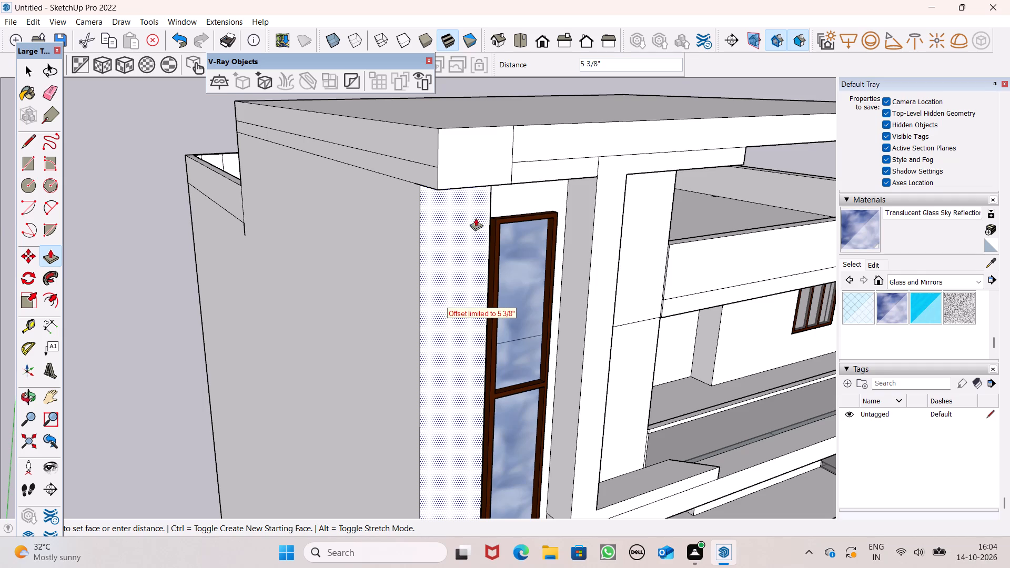
pyautogui.moveTo(476, 218); pyautogui.dragTo(482, 185)
pyautogui.moveTo(401, 226); pyautogui.dragTo(365, 225, button='middle')
pyautogui.moveTo(365, 225); pyautogui.dragTo(309, 192, button='middle')
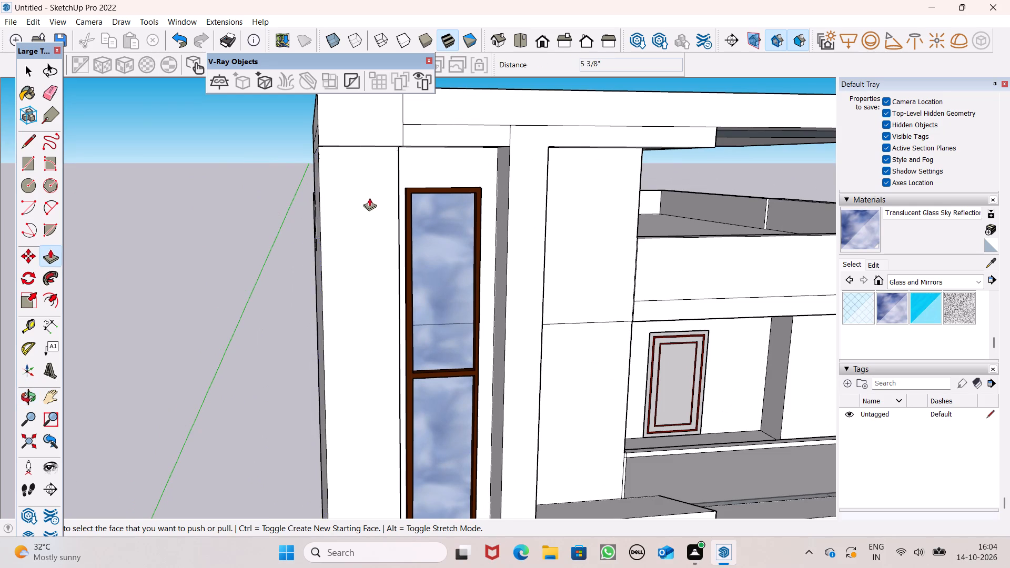
pyautogui.moveTo(372, 205); pyautogui.dragTo(454, 259, button='middle')
pyautogui.scroll(5, 407, 179)
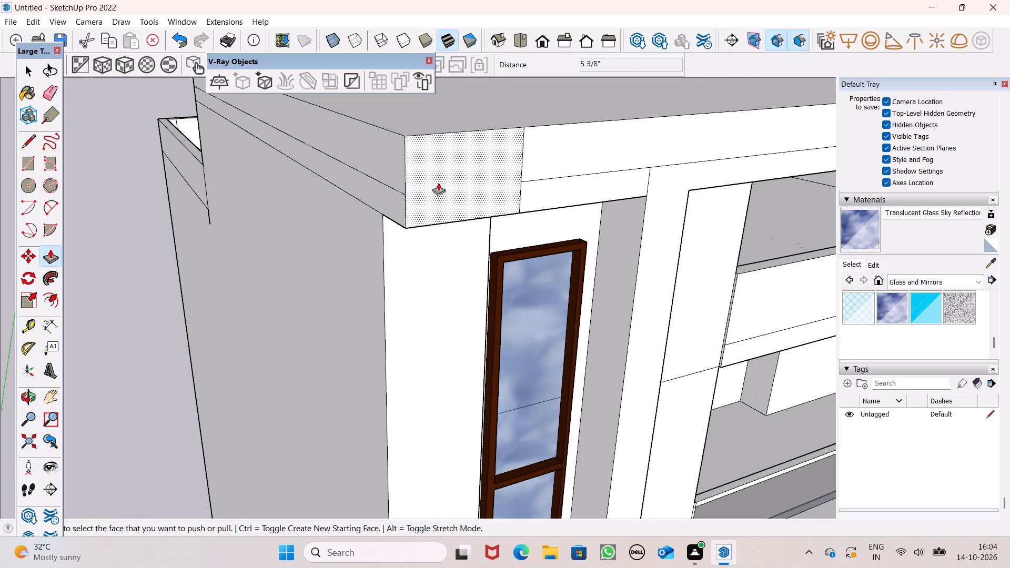
pyautogui.moveTo(502, 249); pyautogui.dragTo(641, 216, button='middle')
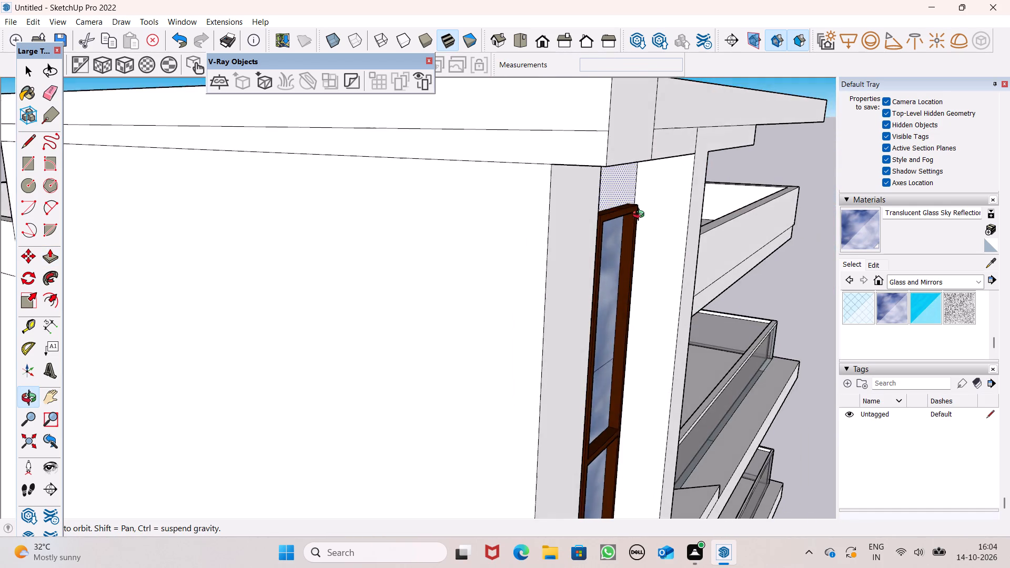
pyautogui.moveTo(641, 216); pyautogui.dragTo(600, 233, button='middle')
pyautogui.moveTo(540, 210); pyautogui.dragTo(562, 195)
# Erase the horizontal line between the canopy's corner fascia and the wall strip beneath it.
pyautogui.scroll(1, 468, 224)
pyautogui.scroll(-11, 458, 230)
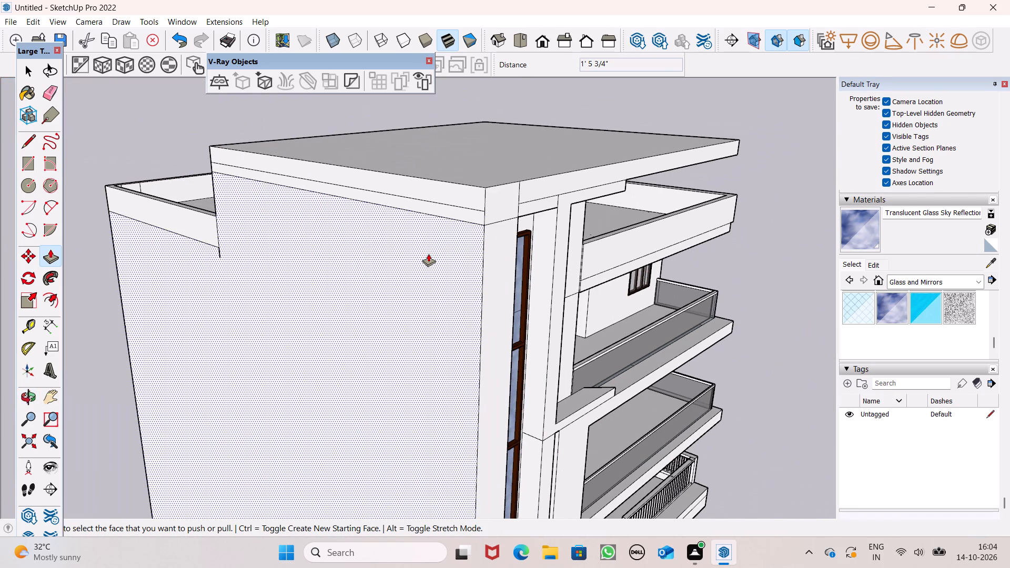
pyautogui.scroll(-4, 428, 253)
pyautogui.moveTo(472, 251); pyautogui.dragTo(220, 242, button='middle')
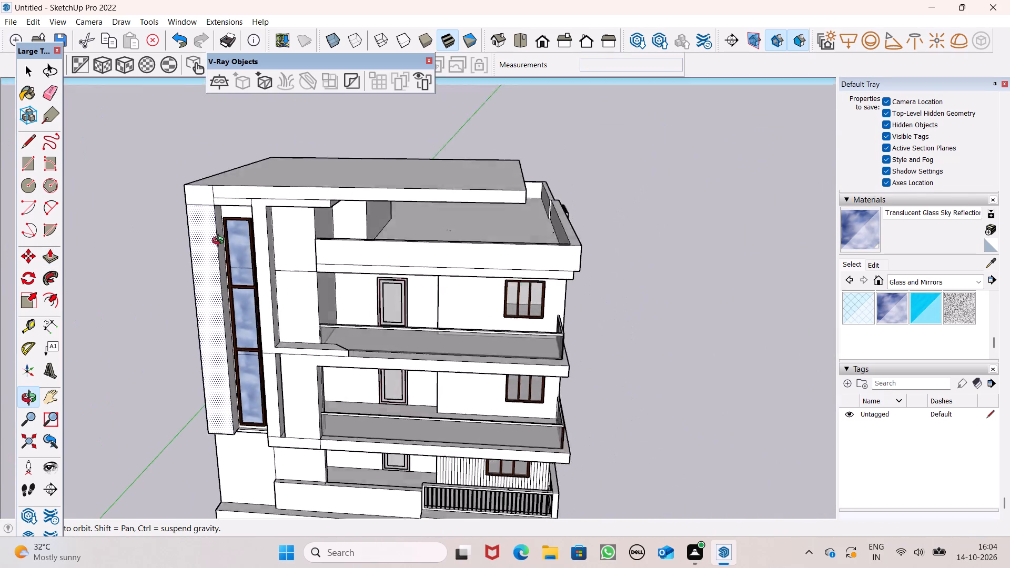
pyautogui.moveTo(220, 242); pyautogui.dragTo(236, 217, button='middle')
pyautogui.scroll(6, 198, 142)
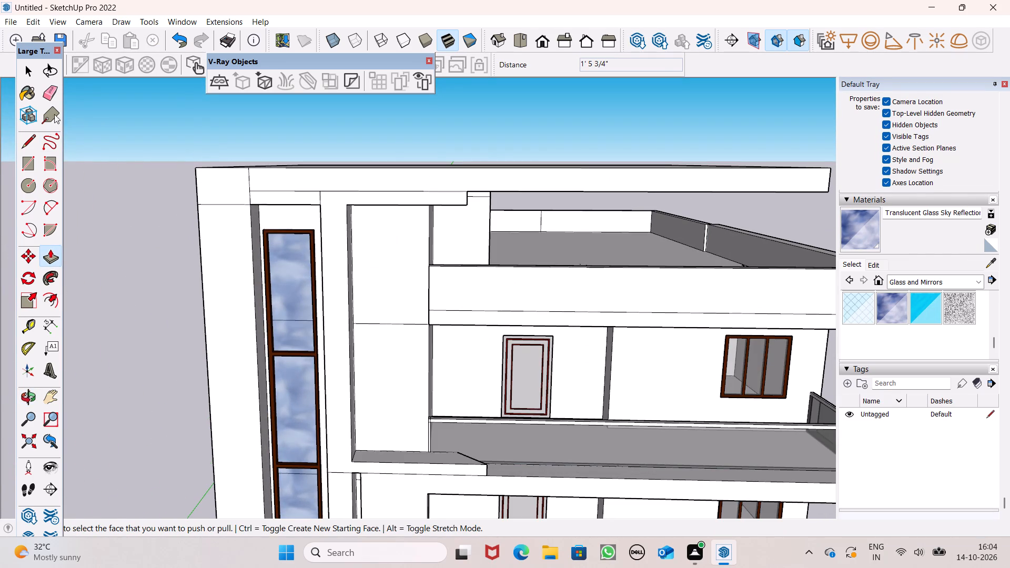
pyautogui.click(47, 86)
pyautogui.scroll(5, 148, 168)
pyautogui.moveTo(300, 207); pyautogui.dragTo(315, 233)
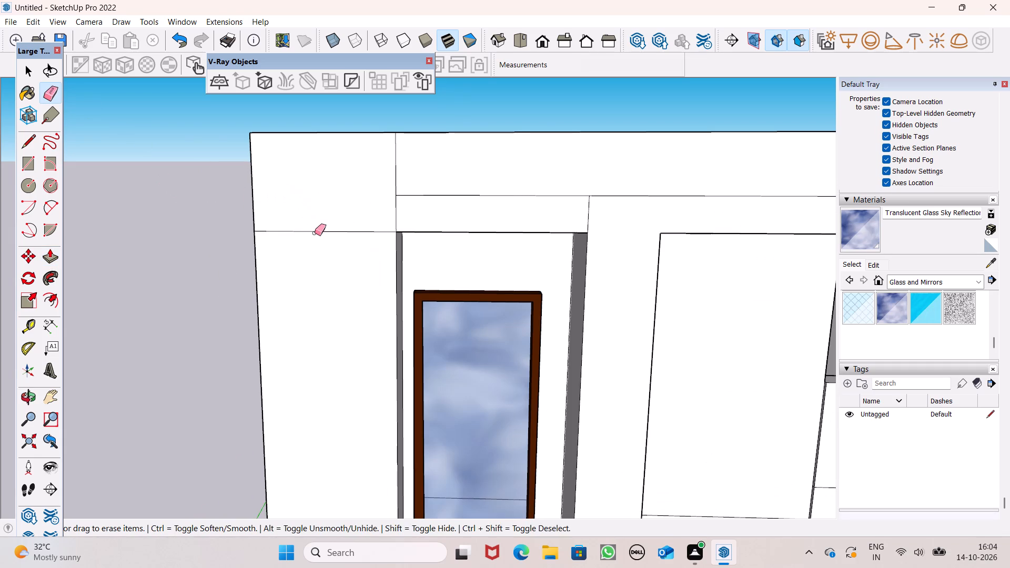
pyautogui.moveTo(315, 233); pyautogui.dragTo(317, 235)
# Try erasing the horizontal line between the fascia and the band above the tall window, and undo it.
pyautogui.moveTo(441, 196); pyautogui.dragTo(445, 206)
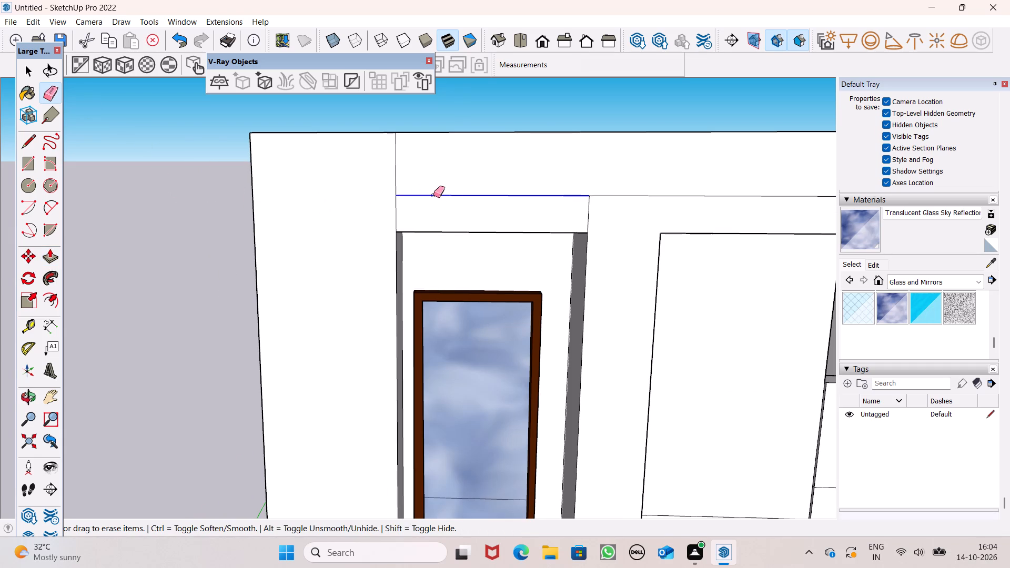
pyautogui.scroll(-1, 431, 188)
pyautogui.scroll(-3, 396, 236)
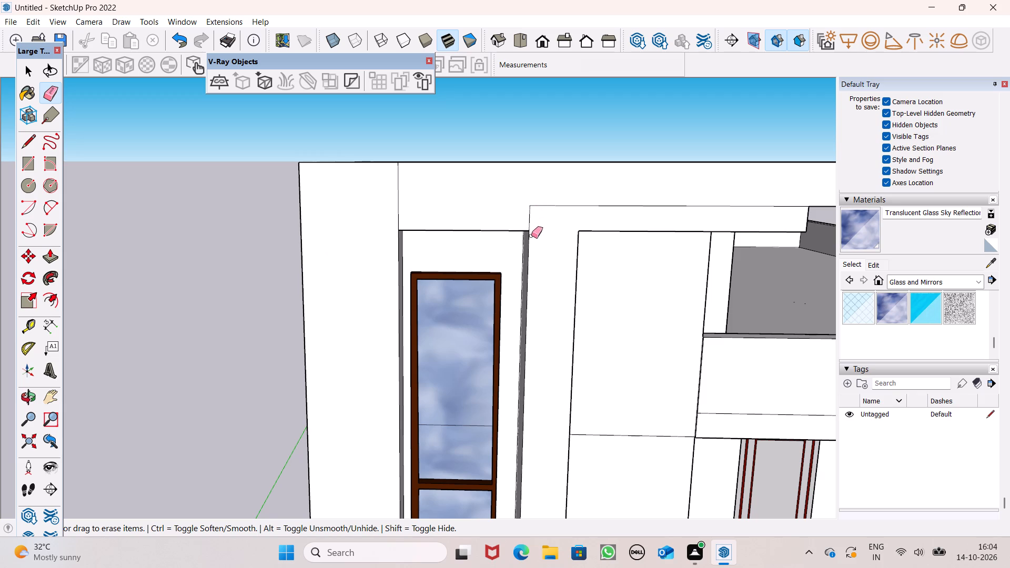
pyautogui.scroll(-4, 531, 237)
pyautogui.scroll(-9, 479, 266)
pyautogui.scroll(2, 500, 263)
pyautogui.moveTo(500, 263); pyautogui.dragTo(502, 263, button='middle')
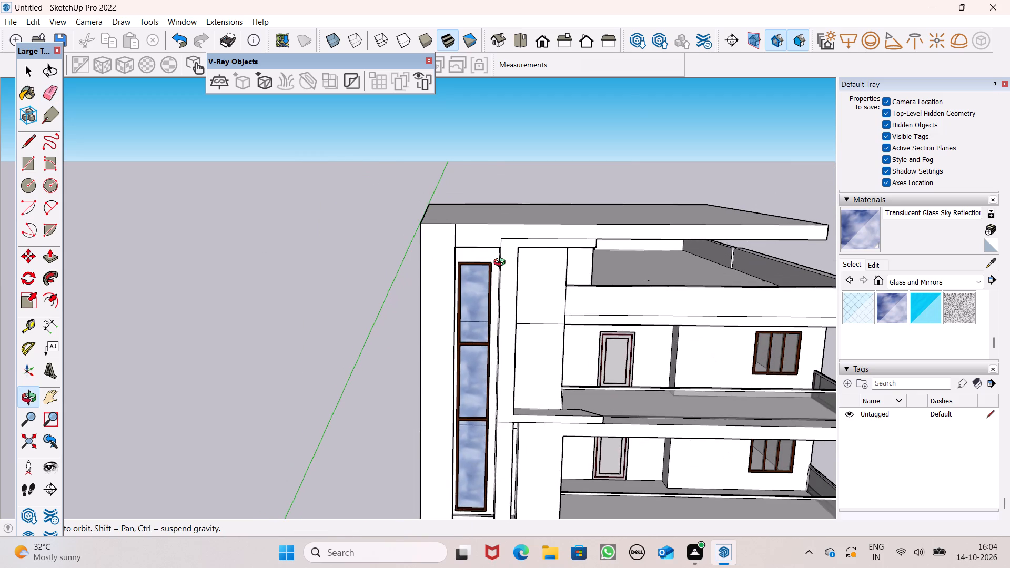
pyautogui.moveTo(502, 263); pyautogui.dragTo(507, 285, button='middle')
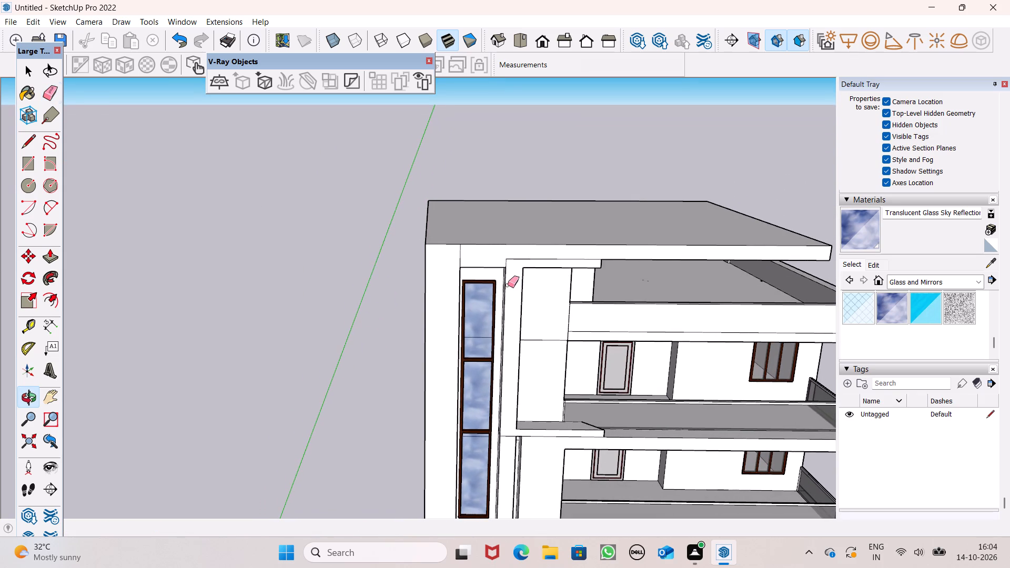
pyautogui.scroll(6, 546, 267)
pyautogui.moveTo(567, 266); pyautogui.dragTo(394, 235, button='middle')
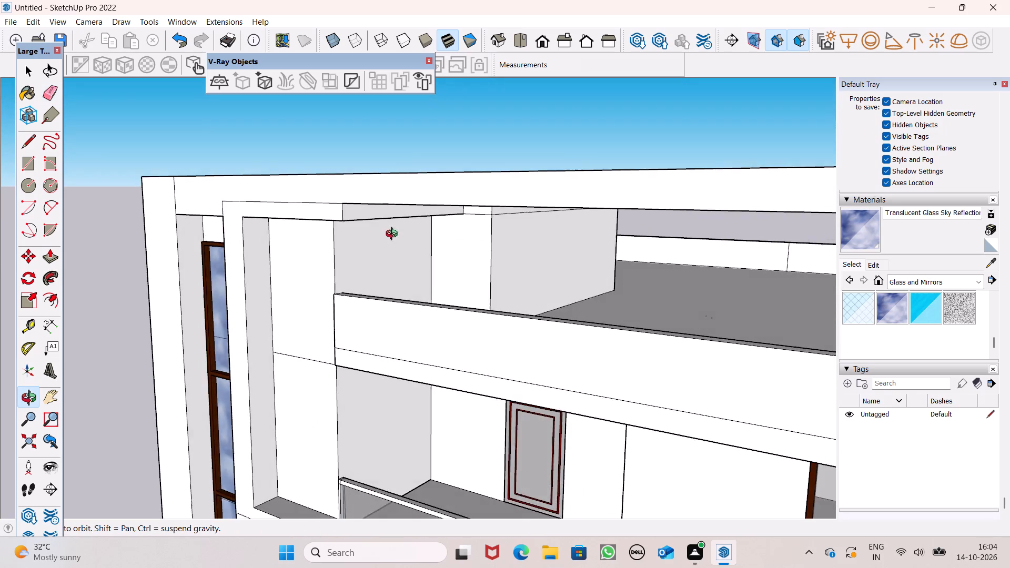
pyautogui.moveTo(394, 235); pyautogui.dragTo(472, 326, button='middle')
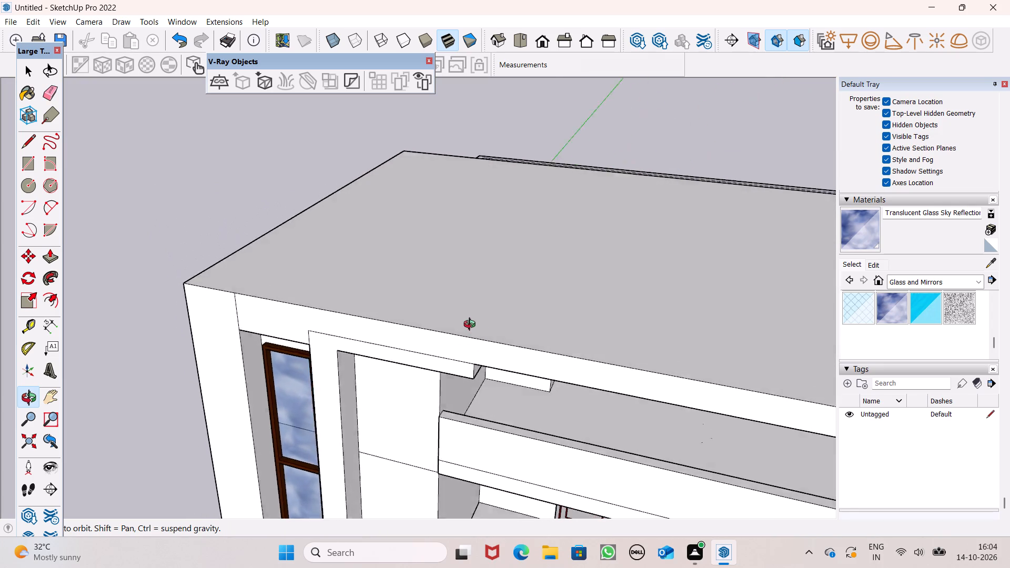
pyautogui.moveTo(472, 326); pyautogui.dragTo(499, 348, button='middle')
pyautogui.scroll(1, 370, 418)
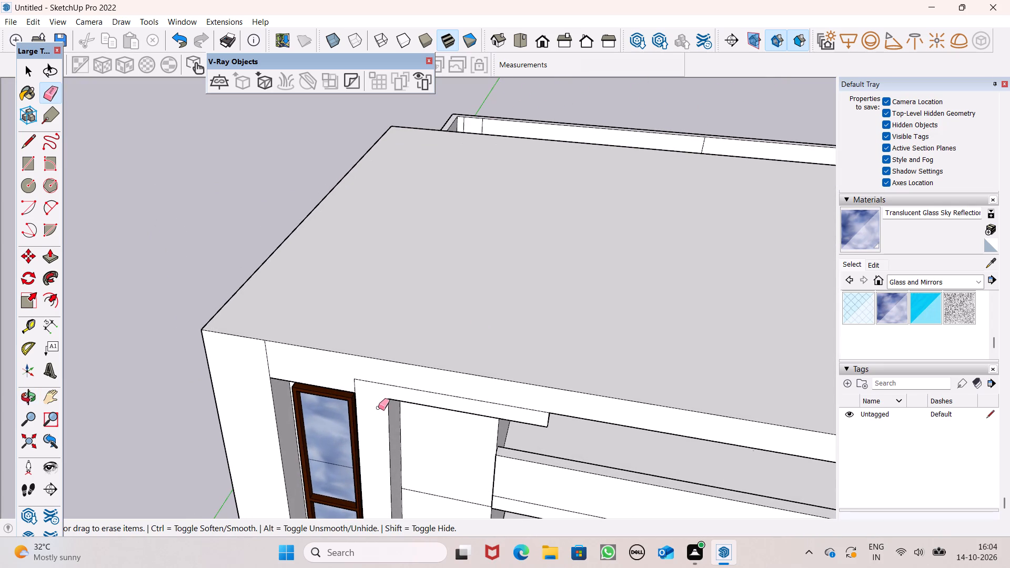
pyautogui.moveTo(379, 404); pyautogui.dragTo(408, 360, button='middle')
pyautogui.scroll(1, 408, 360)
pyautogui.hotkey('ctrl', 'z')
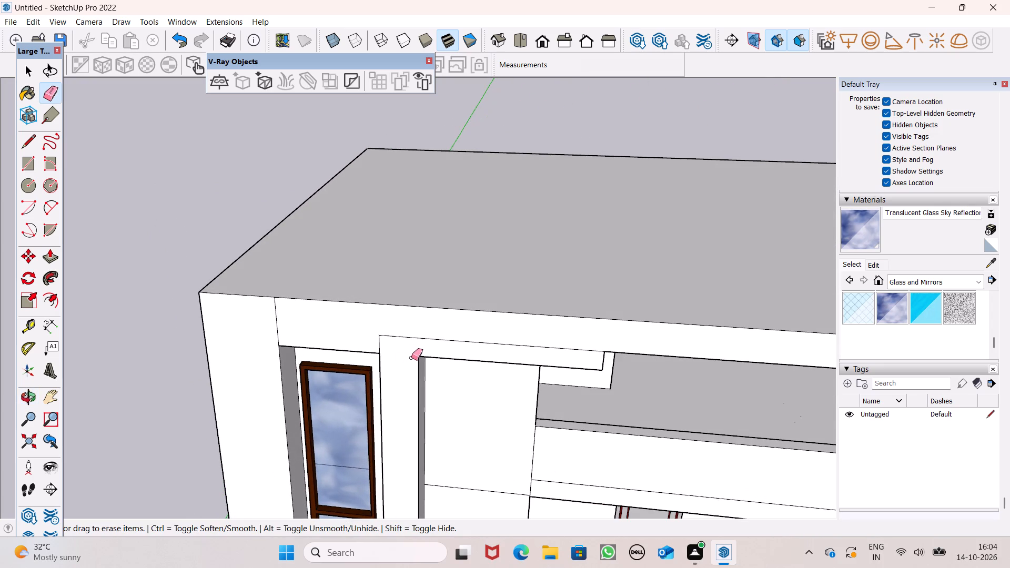
# Push the ceiling of the tall-window recess up 10 5/16", to the underside line of the canopy fascia.
pyautogui.moveTo(419, 358); pyautogui.dragTo(496, 295, button='middle')
pyautogui.scroll(1, 436, 338)
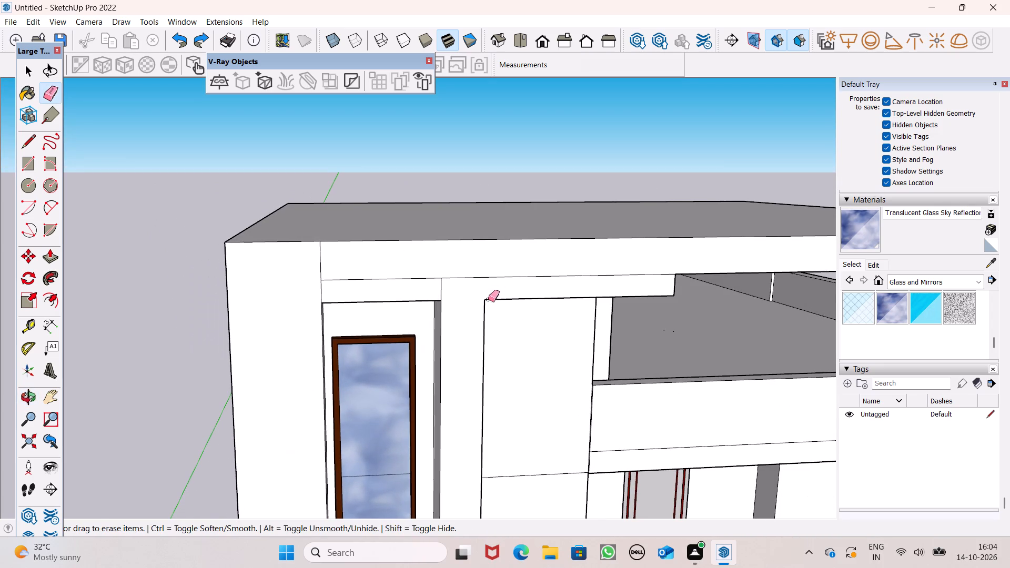
pyautogui.scroll(5, 399, 306)
pyautogui.moveTo(423, 307); pyautogui.dragTo(428, 235, button='middle')
pyautogui.scroll(1, 423, 302)
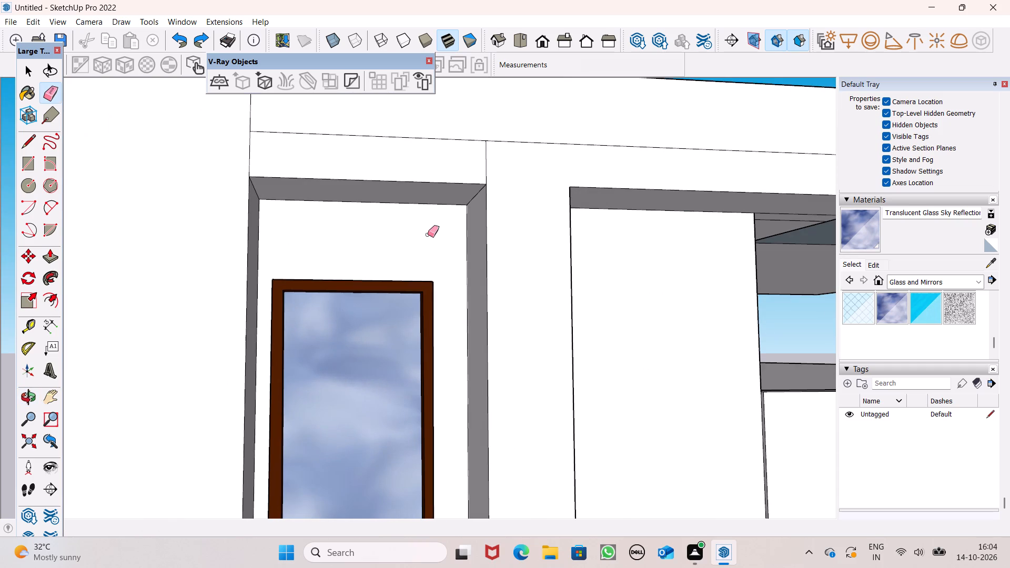
pyautogui.moveTo(51, 263); pyautogui.dragTo(56, 259)
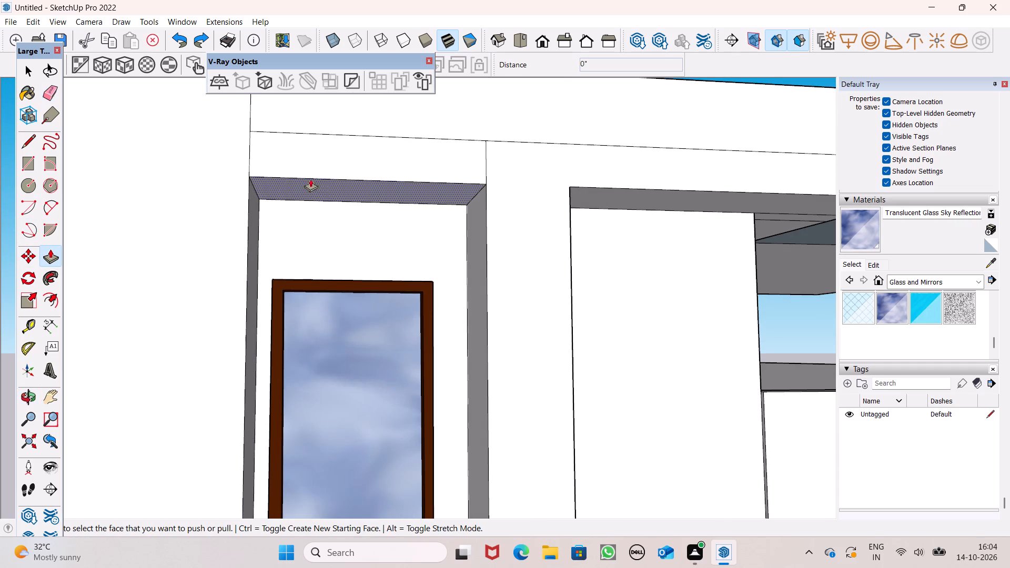
pyautogui.moveTo(325, 196); pyautogui.dragTo(337, 155)
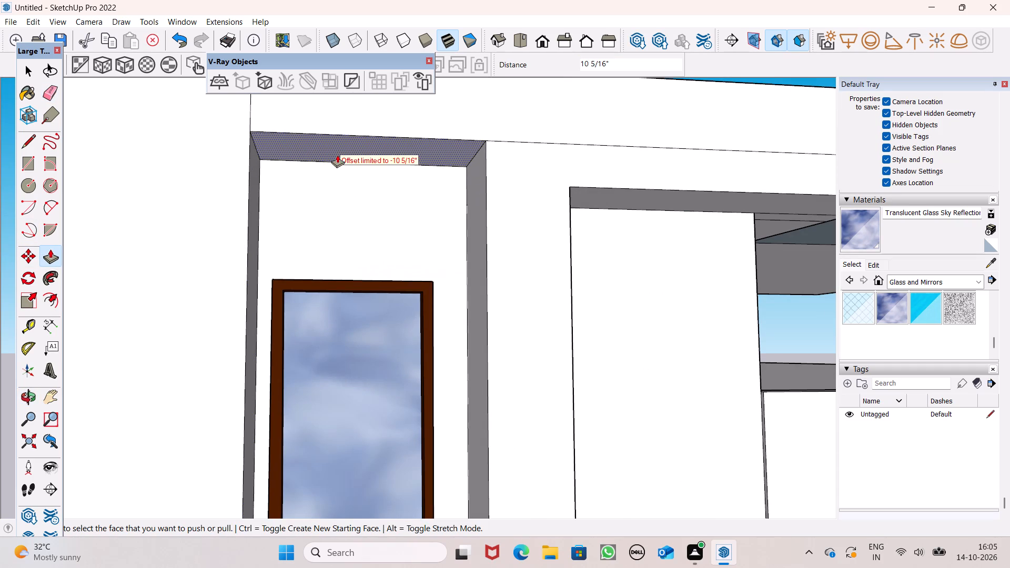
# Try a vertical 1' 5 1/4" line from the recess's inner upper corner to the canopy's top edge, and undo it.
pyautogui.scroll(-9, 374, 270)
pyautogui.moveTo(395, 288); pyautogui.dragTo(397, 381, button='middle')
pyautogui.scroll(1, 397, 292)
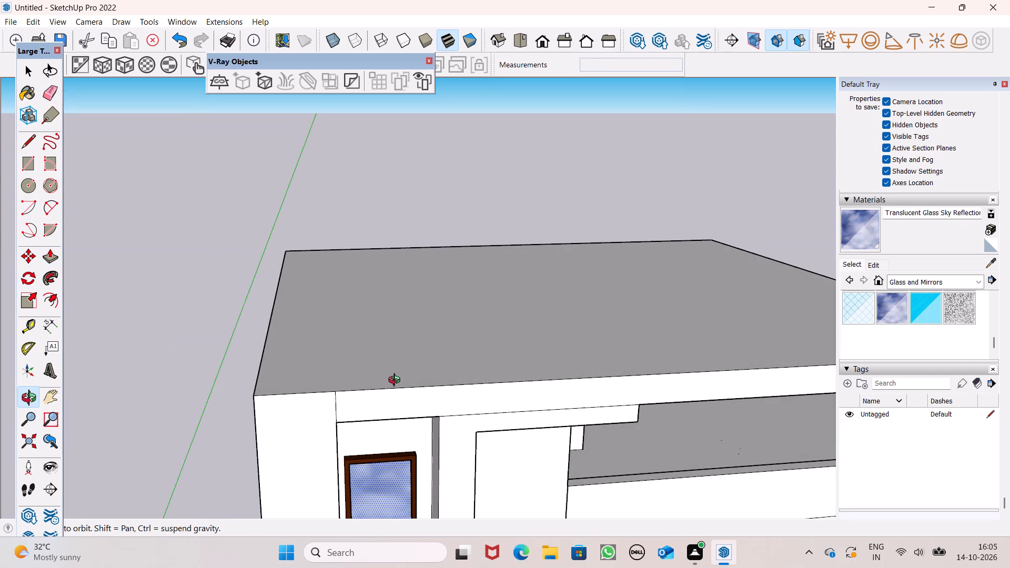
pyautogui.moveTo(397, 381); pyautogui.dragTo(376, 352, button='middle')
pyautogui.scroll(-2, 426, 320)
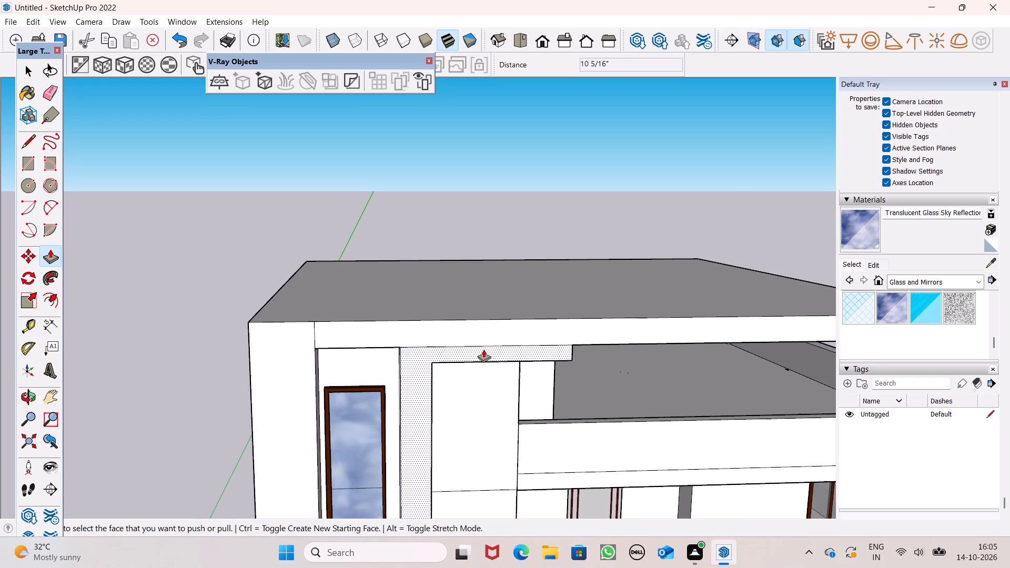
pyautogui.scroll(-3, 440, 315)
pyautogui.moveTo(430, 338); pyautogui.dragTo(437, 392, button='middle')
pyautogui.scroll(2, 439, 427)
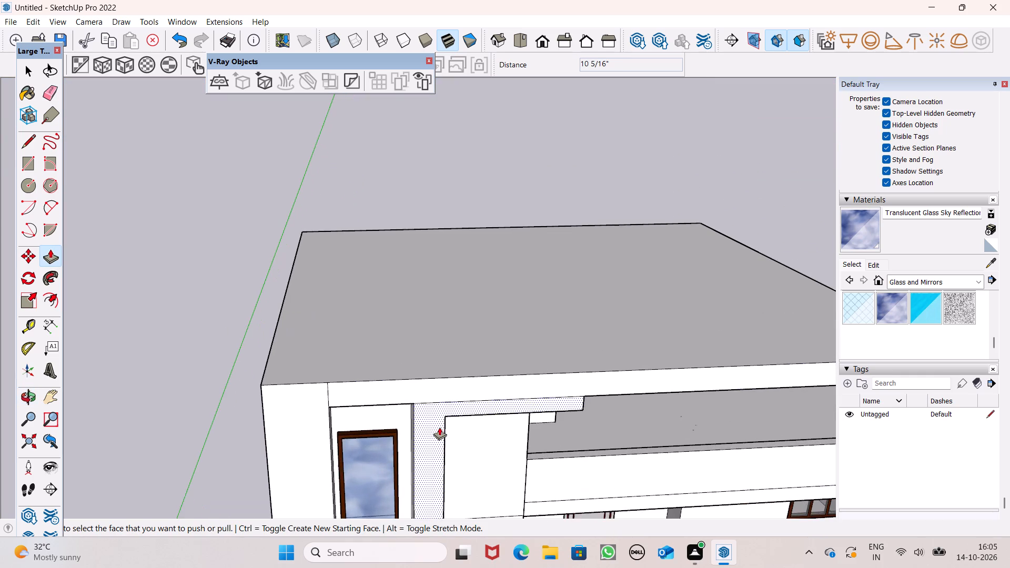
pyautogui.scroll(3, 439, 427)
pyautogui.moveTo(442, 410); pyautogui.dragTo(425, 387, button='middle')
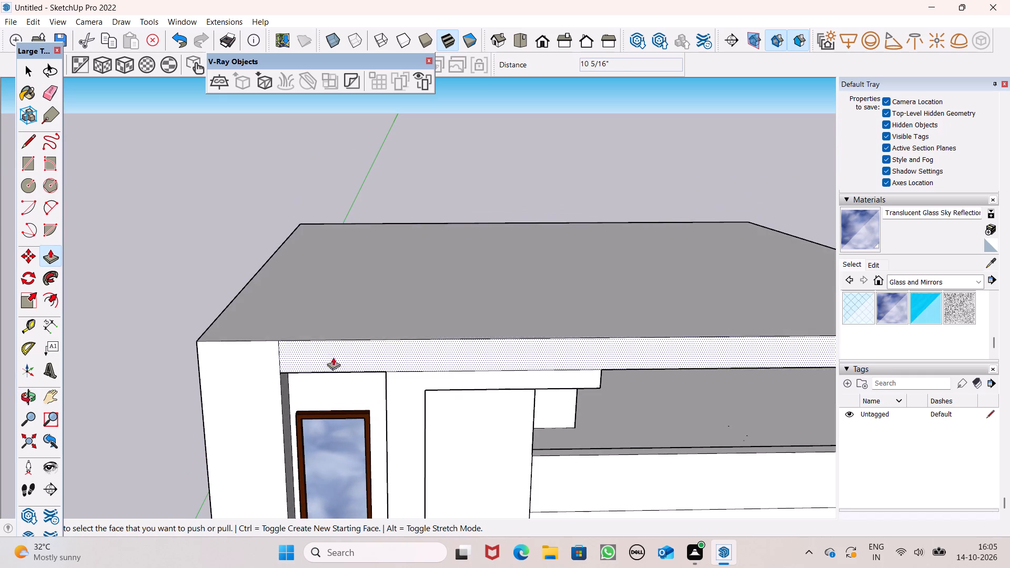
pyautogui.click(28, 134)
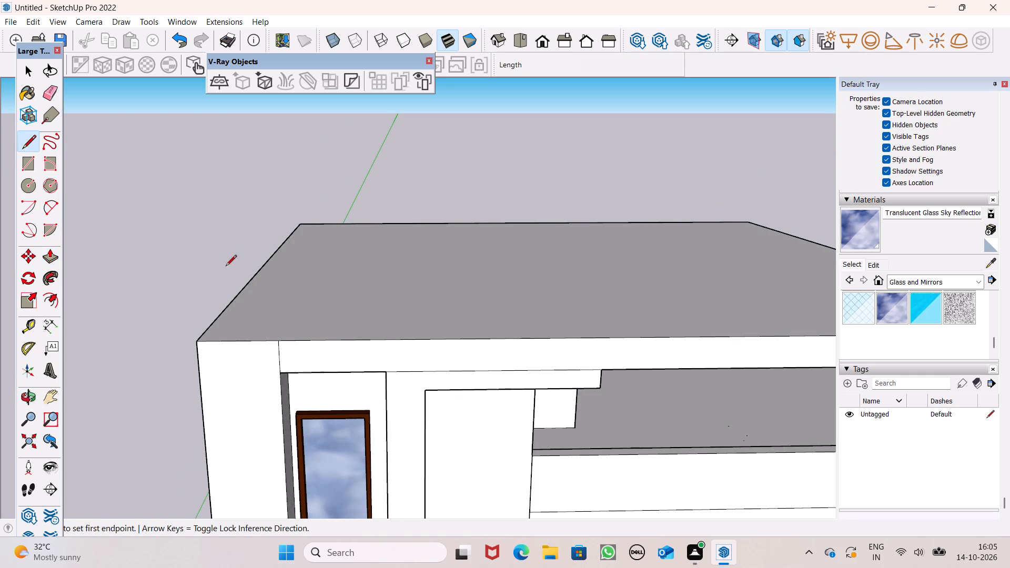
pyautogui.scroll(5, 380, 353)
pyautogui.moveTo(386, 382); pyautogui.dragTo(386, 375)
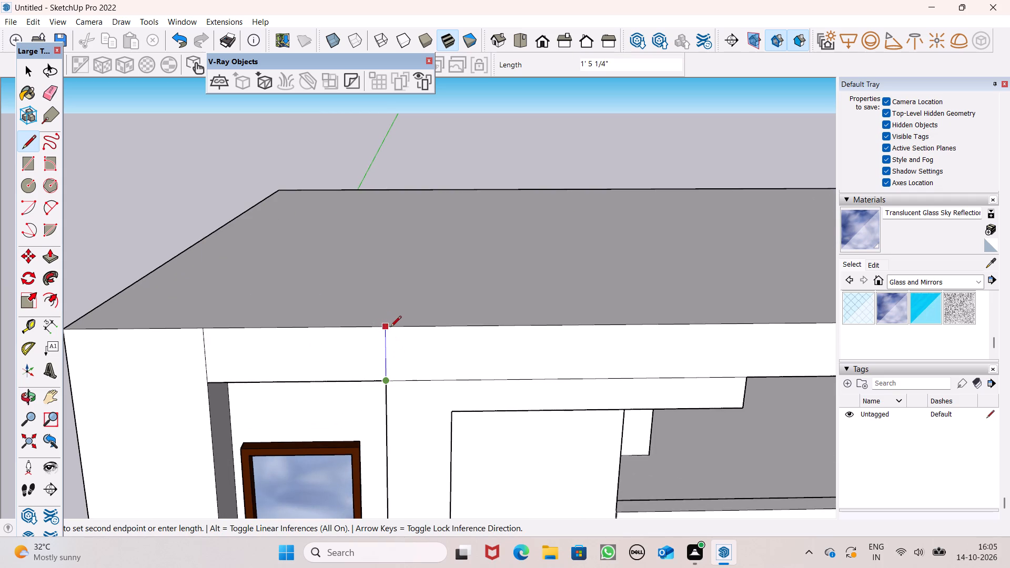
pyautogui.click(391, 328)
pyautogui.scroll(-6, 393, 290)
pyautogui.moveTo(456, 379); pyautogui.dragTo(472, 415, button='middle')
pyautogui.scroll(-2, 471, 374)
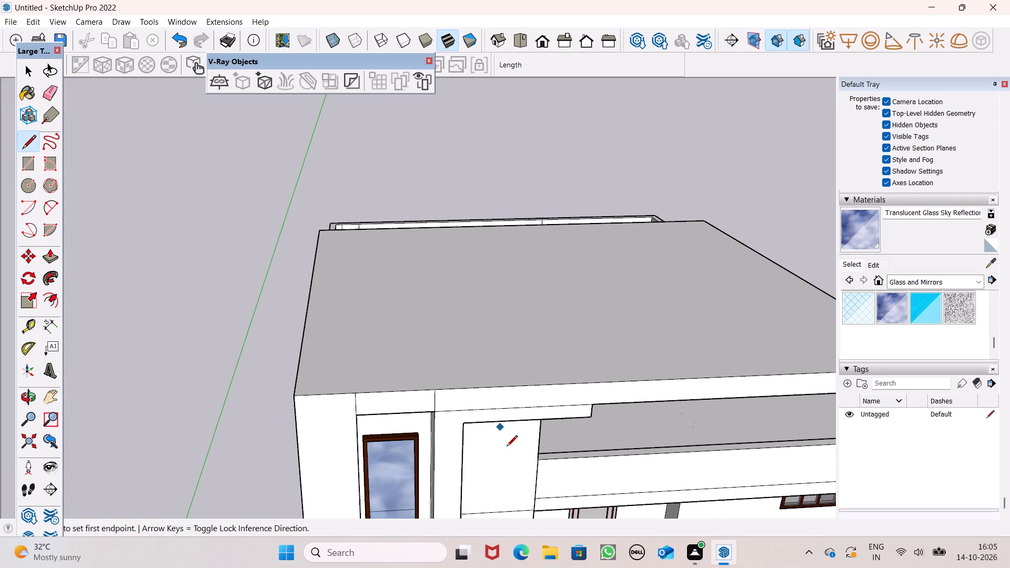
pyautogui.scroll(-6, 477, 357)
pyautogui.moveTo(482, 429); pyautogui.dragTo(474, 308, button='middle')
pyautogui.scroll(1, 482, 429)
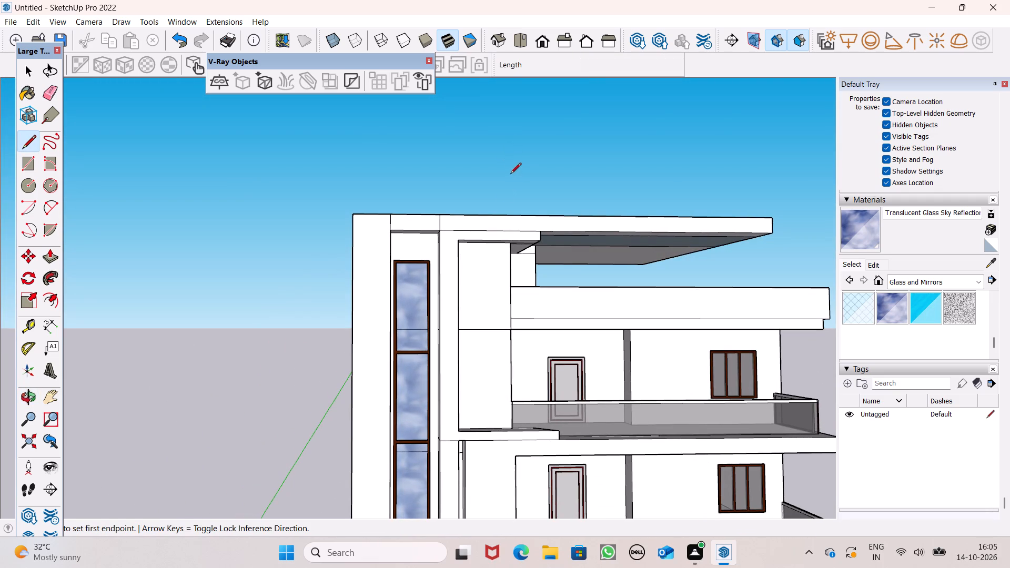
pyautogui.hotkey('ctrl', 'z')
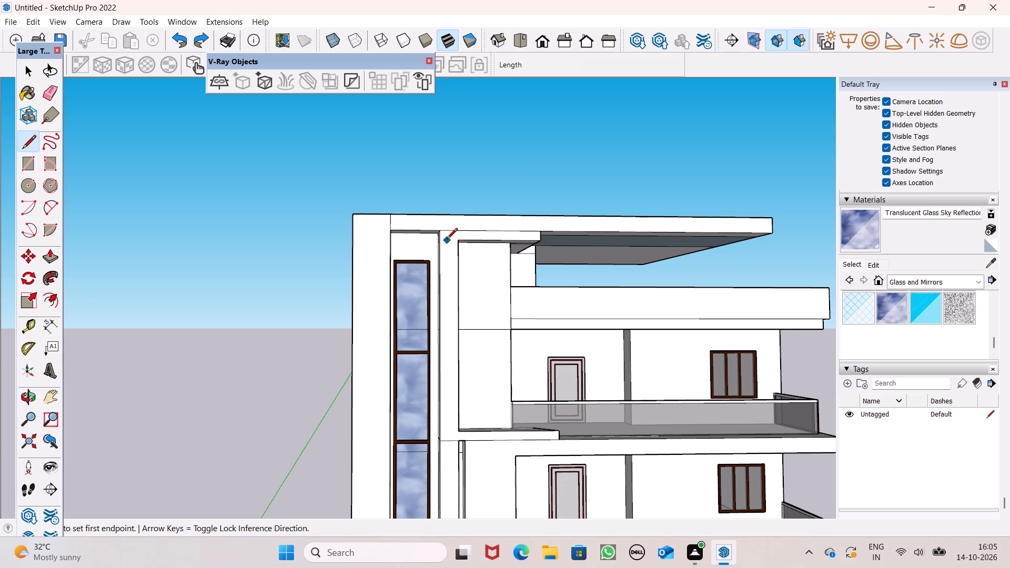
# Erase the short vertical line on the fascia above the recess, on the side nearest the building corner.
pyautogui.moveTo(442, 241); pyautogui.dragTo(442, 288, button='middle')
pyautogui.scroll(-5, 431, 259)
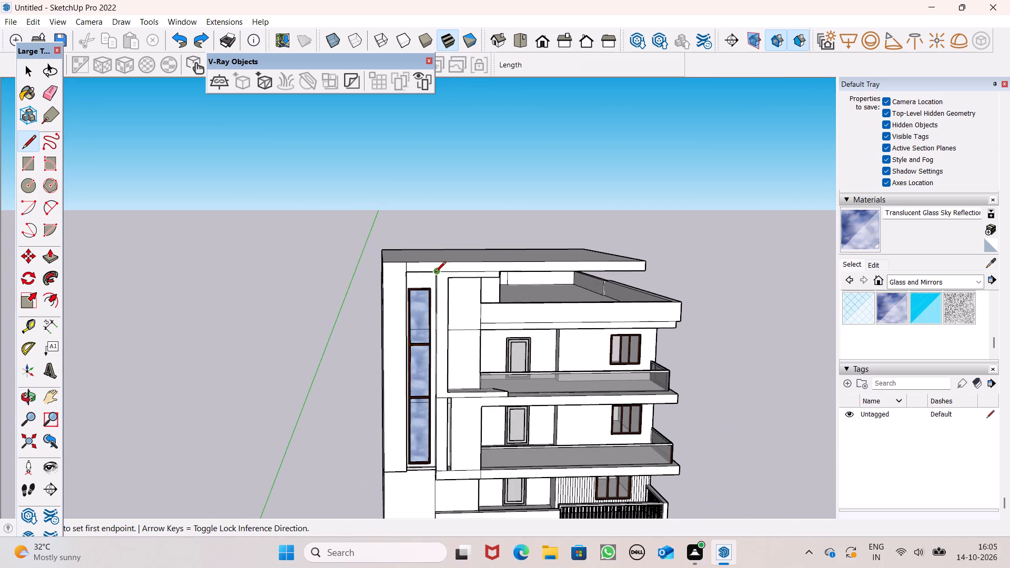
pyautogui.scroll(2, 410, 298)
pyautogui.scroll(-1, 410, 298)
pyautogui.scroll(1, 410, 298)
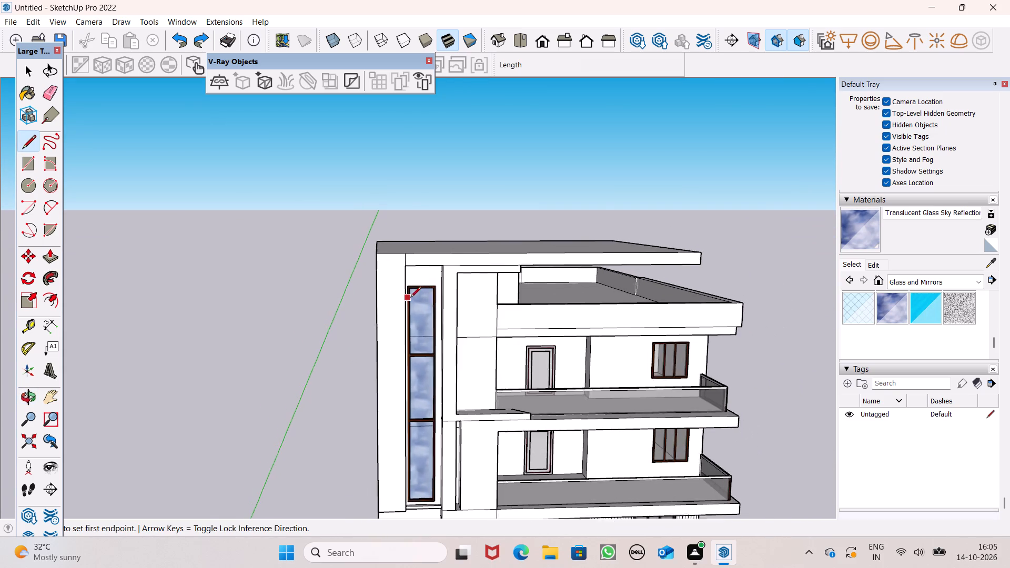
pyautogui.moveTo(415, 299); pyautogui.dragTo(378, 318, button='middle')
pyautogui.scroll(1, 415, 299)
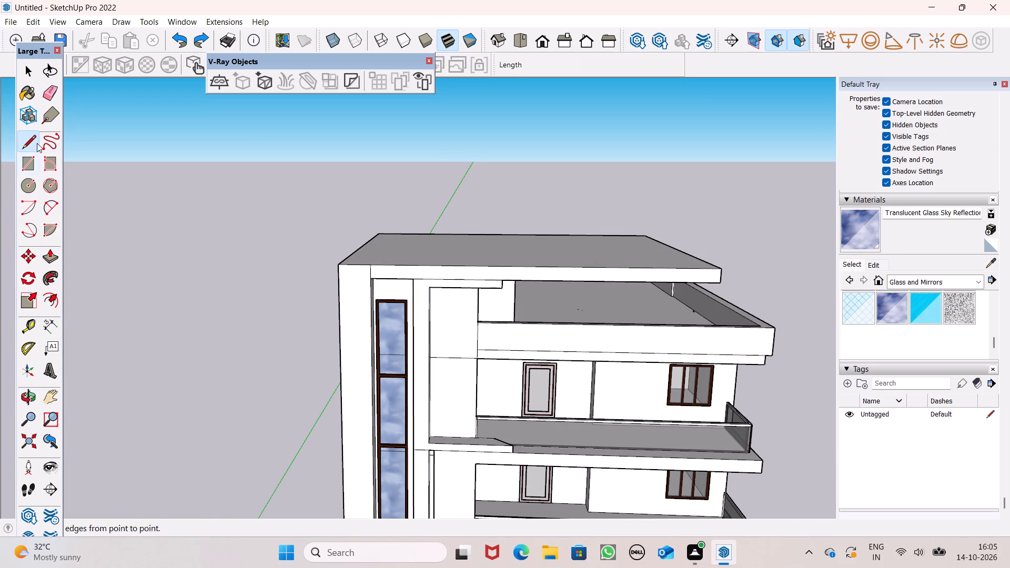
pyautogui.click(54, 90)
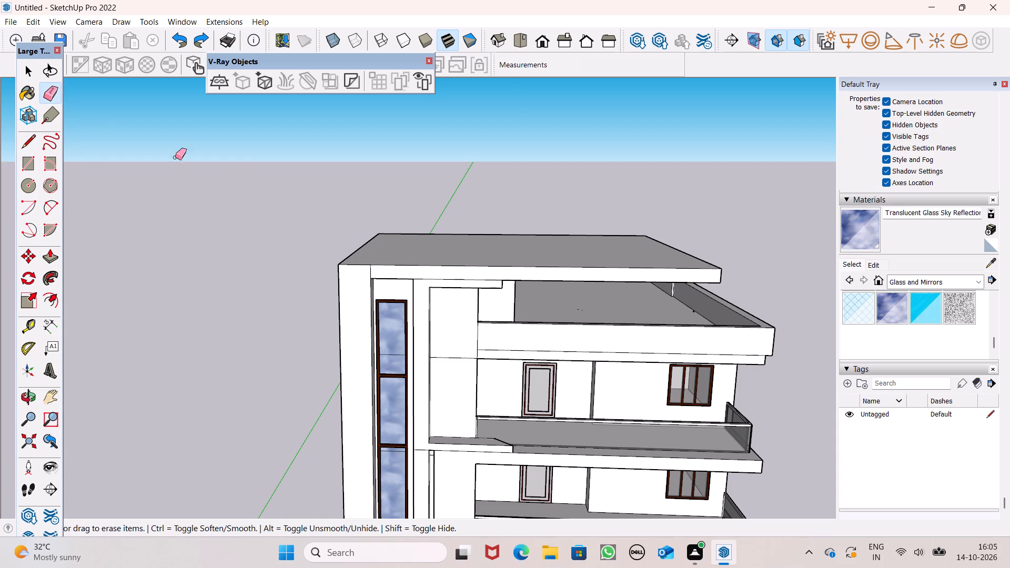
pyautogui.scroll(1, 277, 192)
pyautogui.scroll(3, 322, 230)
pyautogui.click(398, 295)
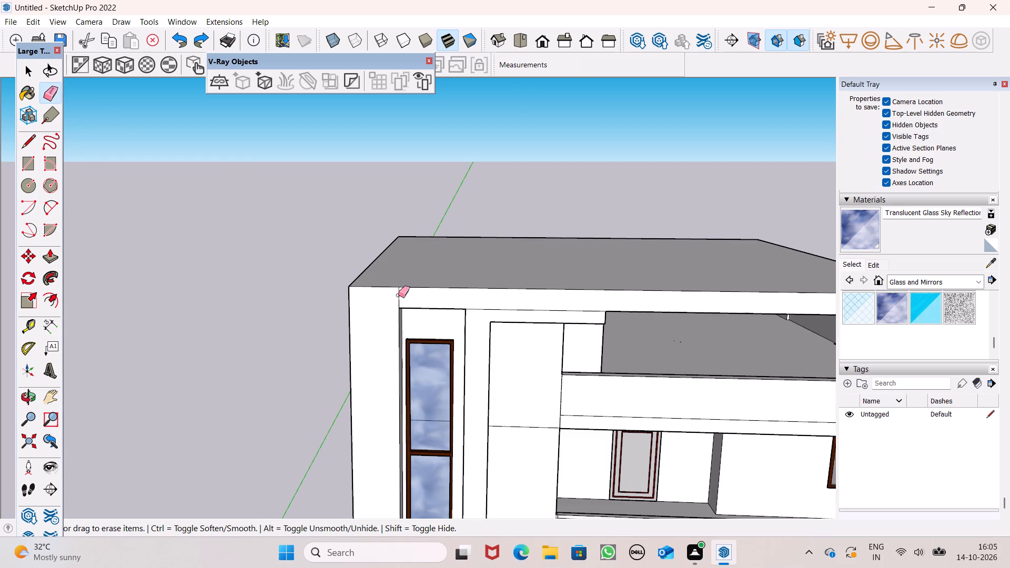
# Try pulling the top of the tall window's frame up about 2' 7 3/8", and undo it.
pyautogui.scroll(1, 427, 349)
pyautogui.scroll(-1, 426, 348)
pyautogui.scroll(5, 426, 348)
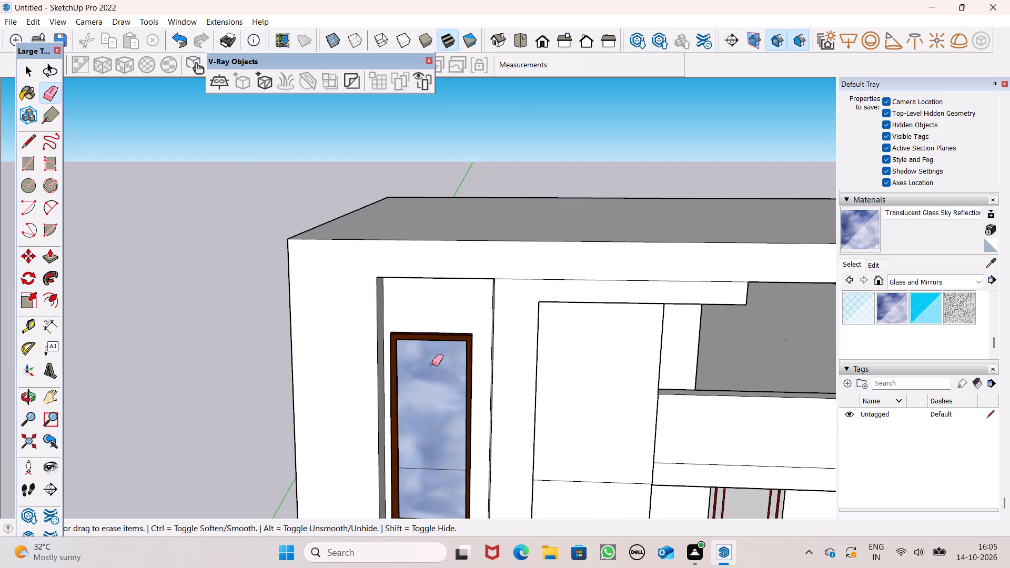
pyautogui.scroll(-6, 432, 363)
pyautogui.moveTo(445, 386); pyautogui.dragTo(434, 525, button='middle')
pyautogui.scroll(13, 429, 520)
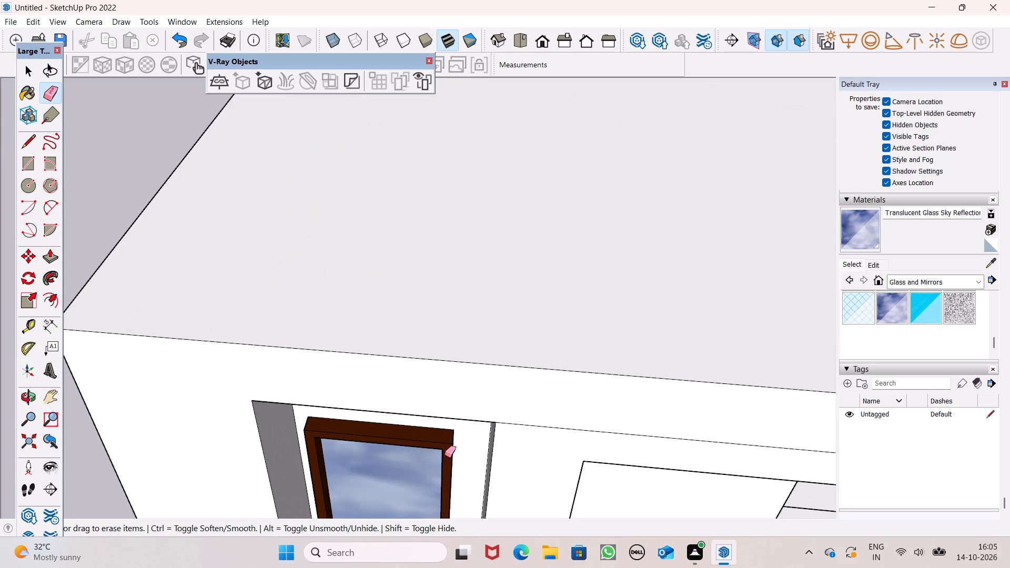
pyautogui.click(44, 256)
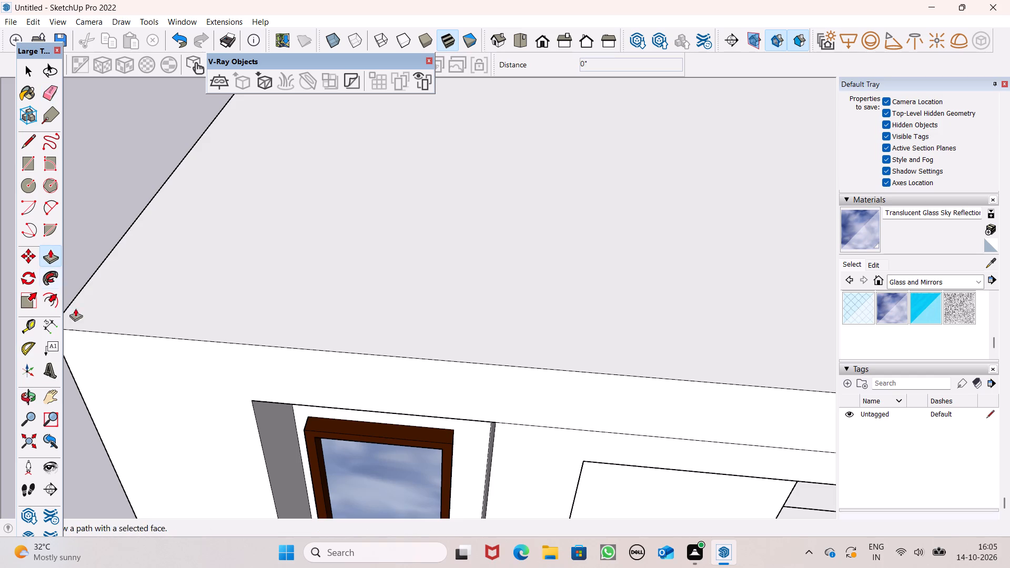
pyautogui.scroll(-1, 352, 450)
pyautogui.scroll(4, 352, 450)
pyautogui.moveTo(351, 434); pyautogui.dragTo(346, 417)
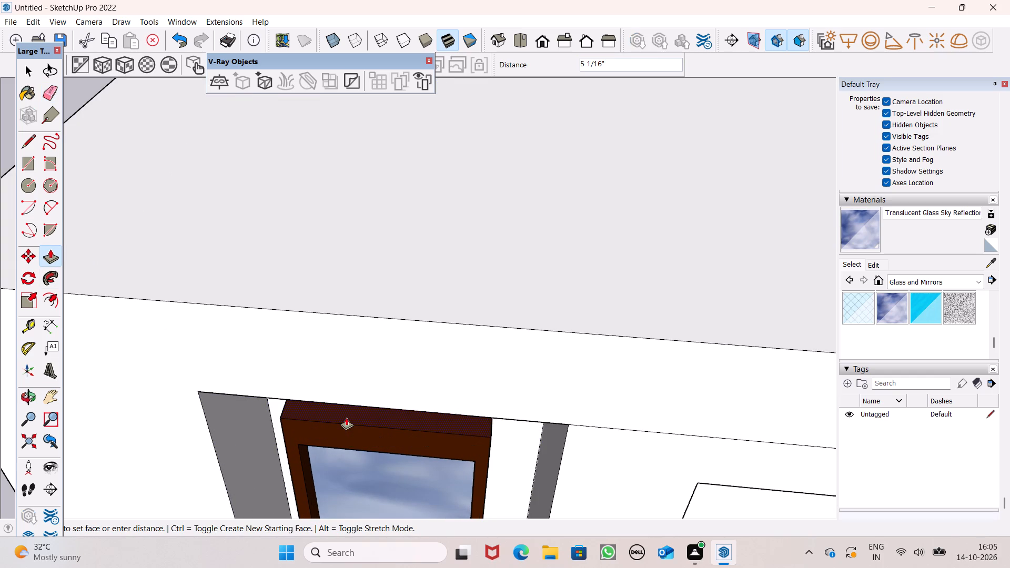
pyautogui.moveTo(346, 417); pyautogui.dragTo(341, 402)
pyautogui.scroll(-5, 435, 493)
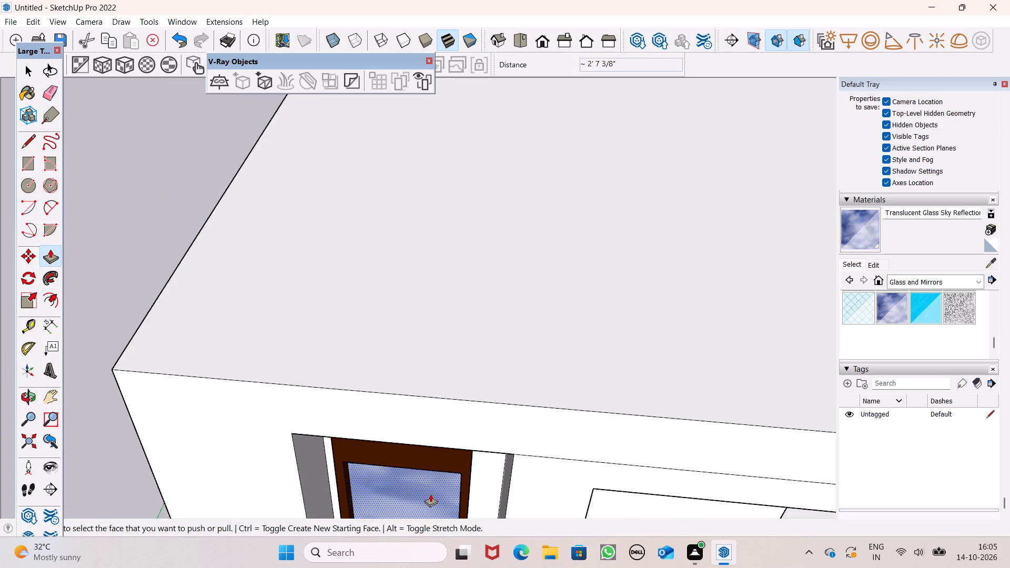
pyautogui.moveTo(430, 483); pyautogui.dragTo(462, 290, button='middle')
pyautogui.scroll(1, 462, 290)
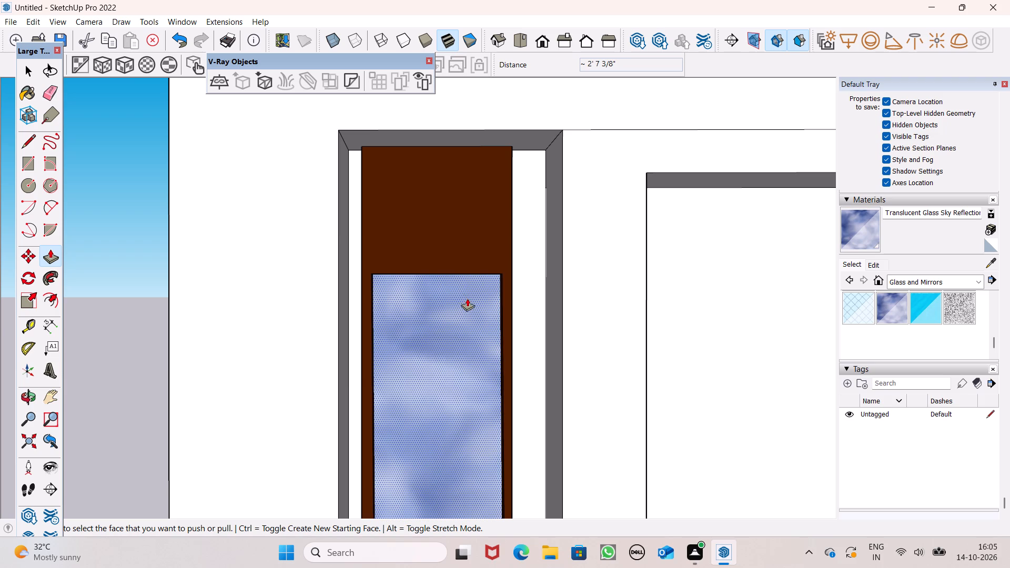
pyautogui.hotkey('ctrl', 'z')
# Raise the top face of the tall window's frame in two pulls, the second one 7".
pyautogui.moveTo(468, 306); pyautogui.dragTo(478, 493, button='middle')
pyautogui.scroll(3, 463, 457)
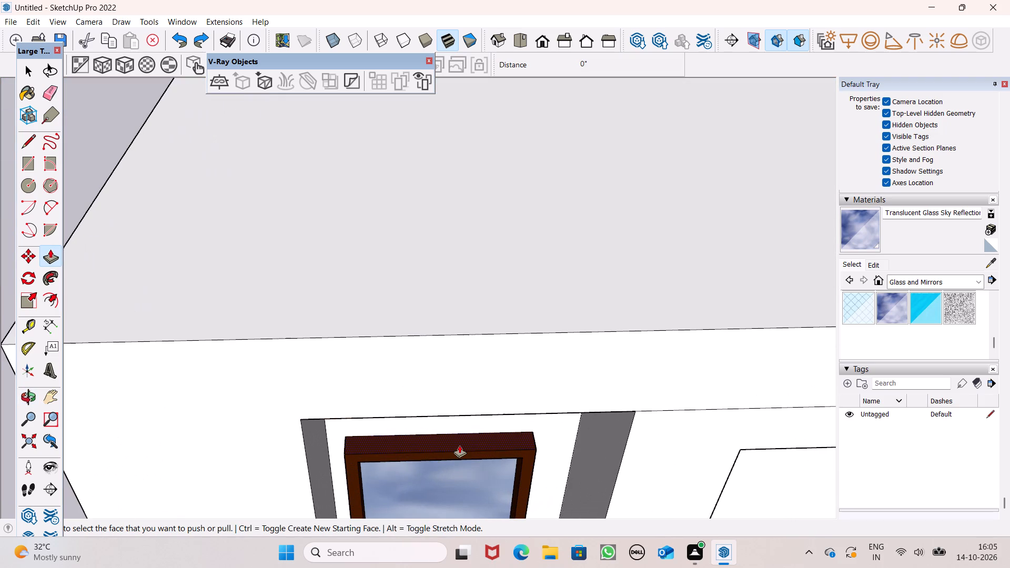
pyautogui.moveTo(459, 445); pyautogui.dragTo(457, 417)
pyautogui.moveTo(468, 464); pyautogui.dragTo(502, 311, button='middle')
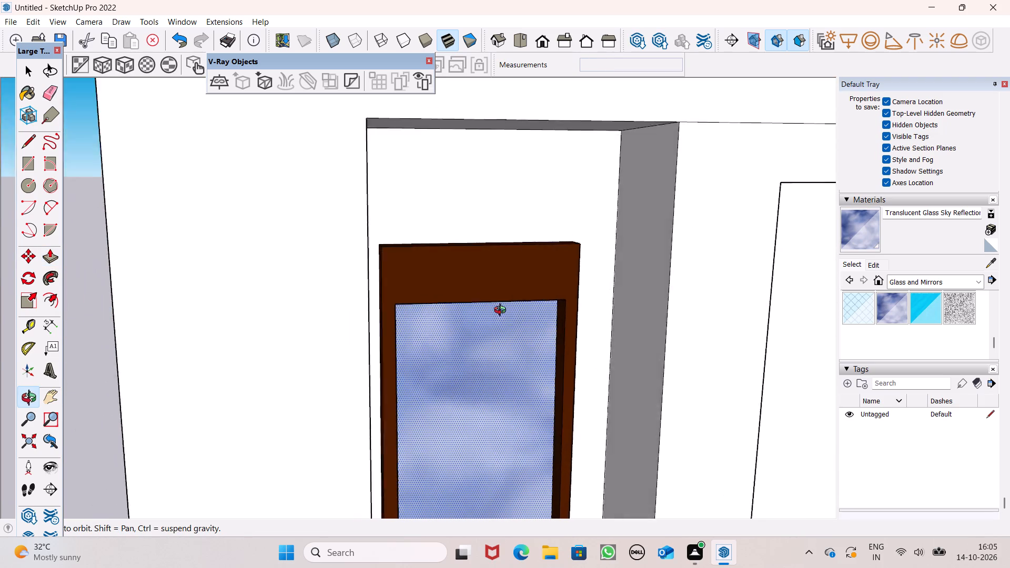
pyautogui.moveTo(502, 311); pyautogui.dragTo(520, 382, button='middle')
pyautogui.scroll(4, 452, 313)
pyautogui.moveTo(459, 316); pyautogui.dragTo(468, 265)
pyautogui.moveTo(538, 390); pyautogui.dragTo(555, 194, button='middle')
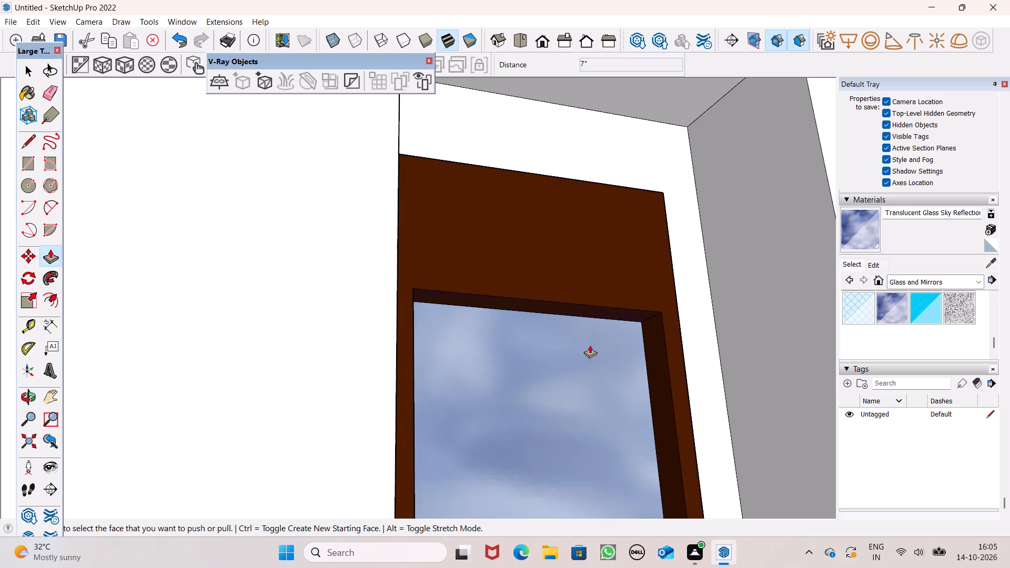
# Push the underside of the window frame's head up 1' 1 5/8" so the glass opening extends higher.
pyautogui.moveTo(553, 312); pyautogui.dragTo(556, 235)
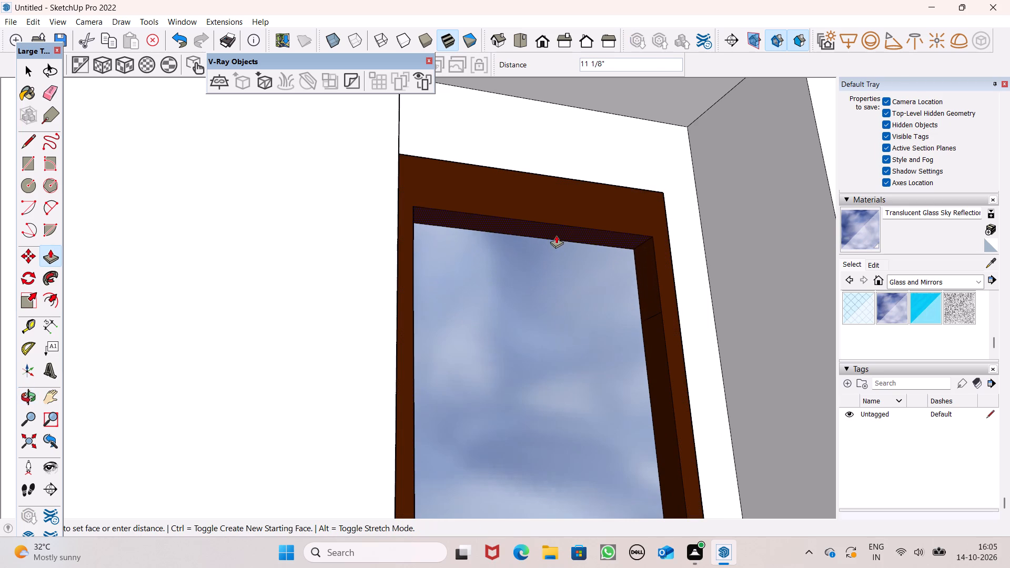
pyautogui.moveTo(556, 235); pyautogui.dragTo(564, 218)
pyautogui.scroll(-3, 575, 311)
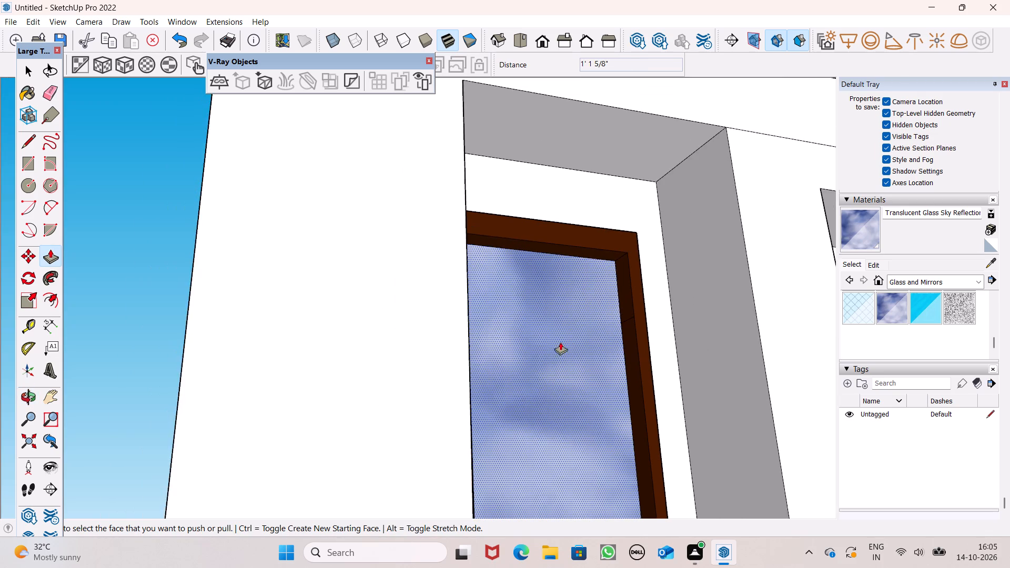
pyautogui.scroll(-4, 560, 342)
pyautogui.scroll(1, 543, 339)
pyautogui.scroll(-7, 600, 284)
pyautogui.press('space')
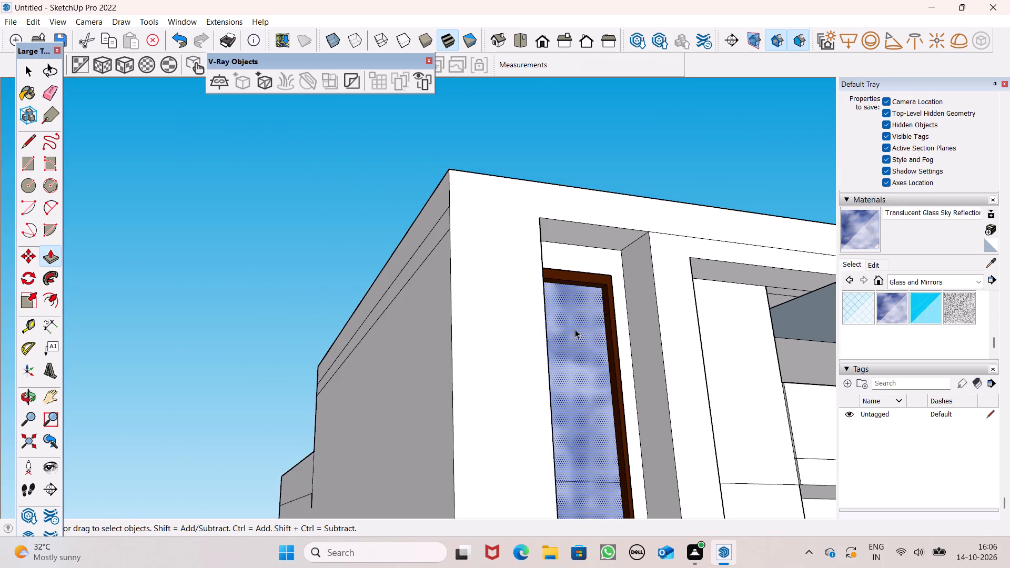
# Draw a vertical 1' 5 1/4" line from the recess's upper corner nearest the building corner to the canopy's top edge.
pyautogui.scroll(-2, 552, 180)
pyautogui.scroll(1, 552, 179)
pyautogui.scroll(-3, 552, 179)
pyautogui.moveTo(558, 263); pyautogui.dragTo(458, 387, button='middle')
pyautogui.scroll(1, 458, 393)
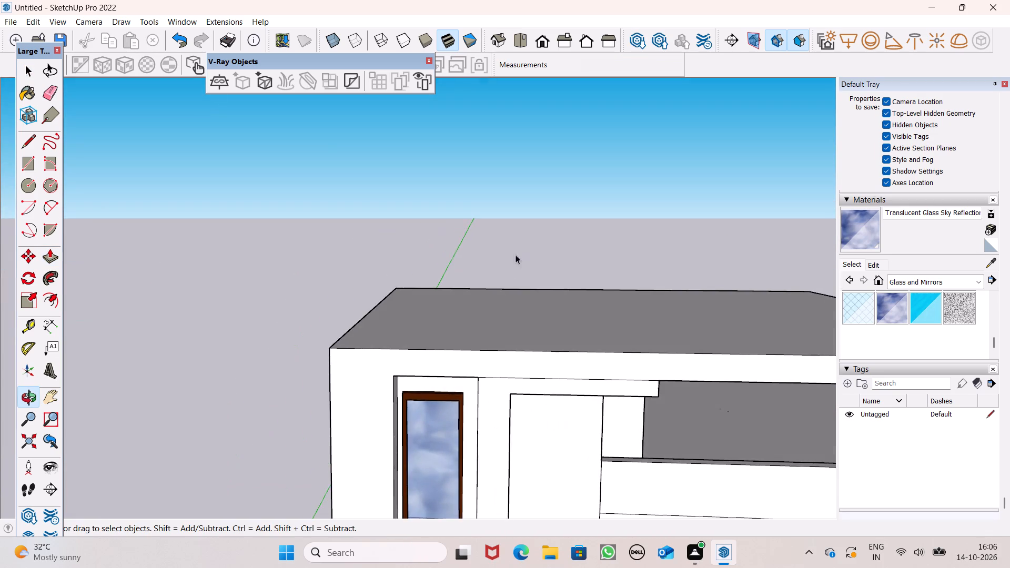
pyautogui.scroll(-7, 517, 253)
pyautogui.moveTo(503, 299); pyautogui.dragTo(483, 339, button='middle')
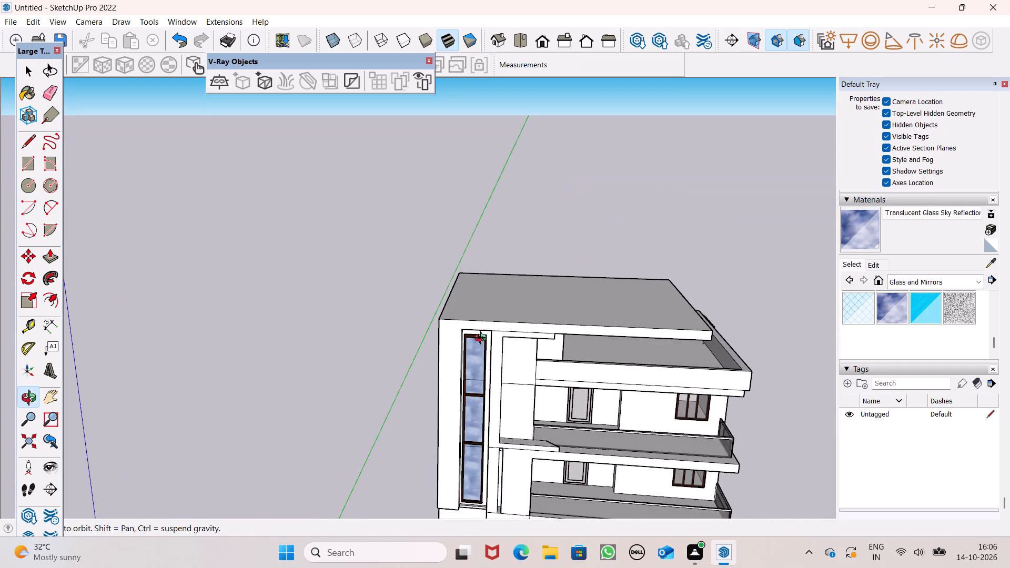
pyautogui.moveTo(483, 339); pyautogui.dragTo(439, 357, button='middle')
pyautogui.scroll(7, 437, 357)
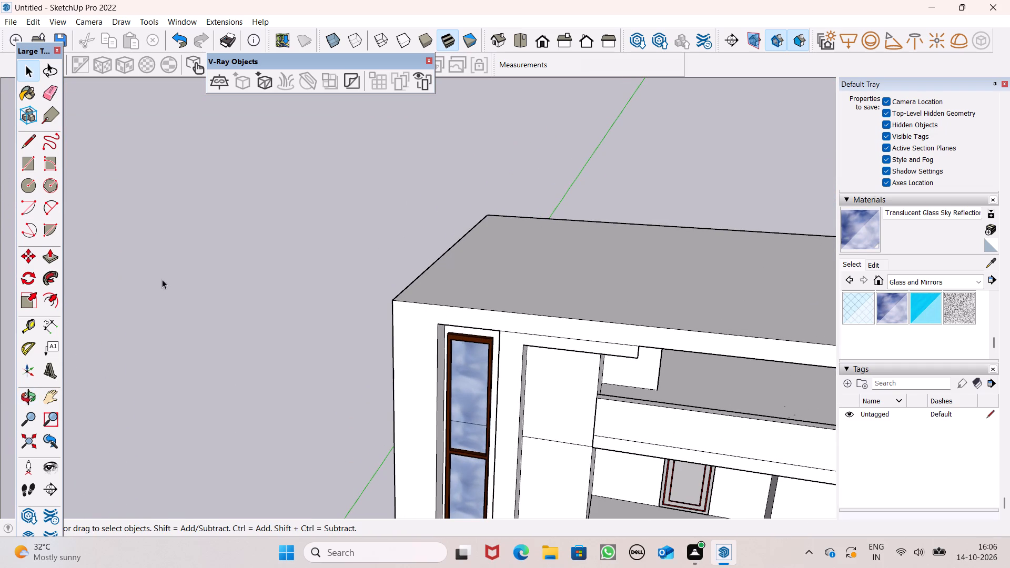
pyautogui.click(34, 139)
pyautogui.scroll(4, 435, 338)
pyautogui.click(434, 316)
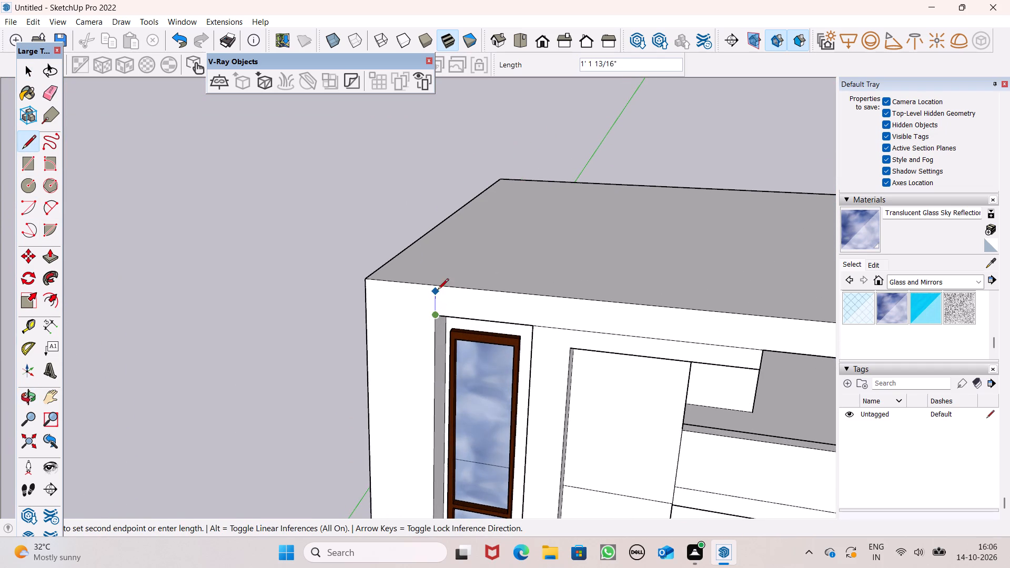
pyautogui.click(439, 288)
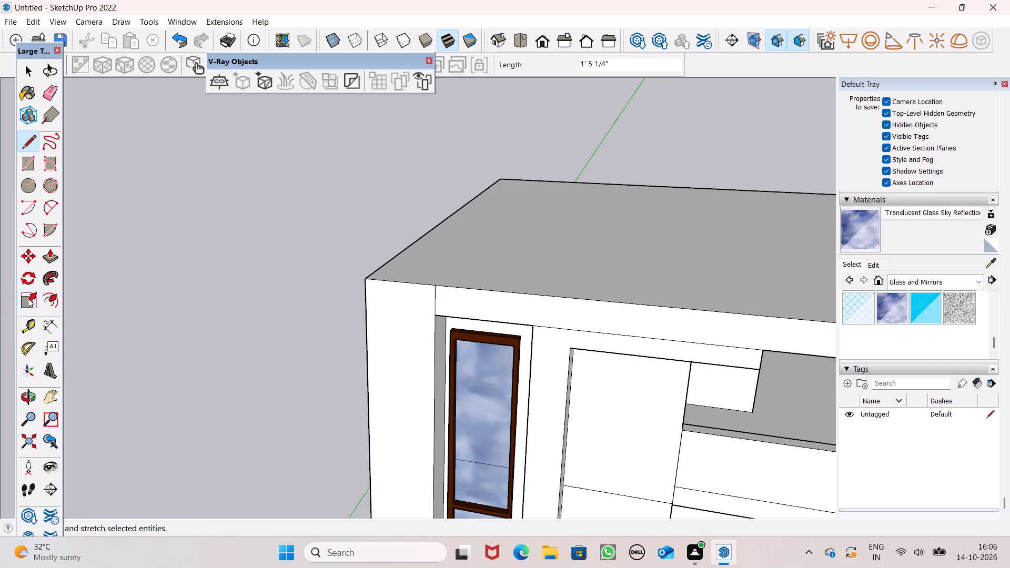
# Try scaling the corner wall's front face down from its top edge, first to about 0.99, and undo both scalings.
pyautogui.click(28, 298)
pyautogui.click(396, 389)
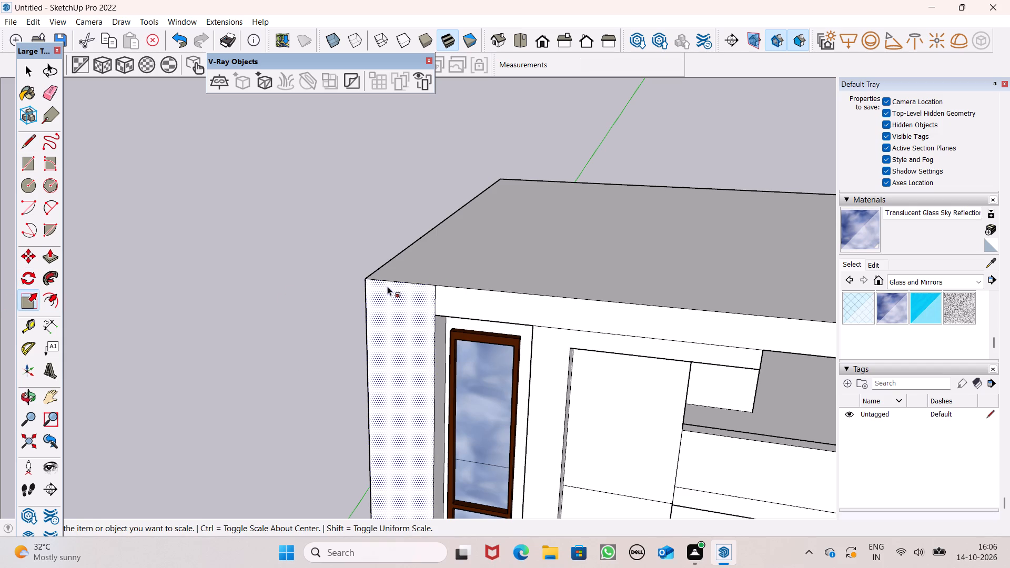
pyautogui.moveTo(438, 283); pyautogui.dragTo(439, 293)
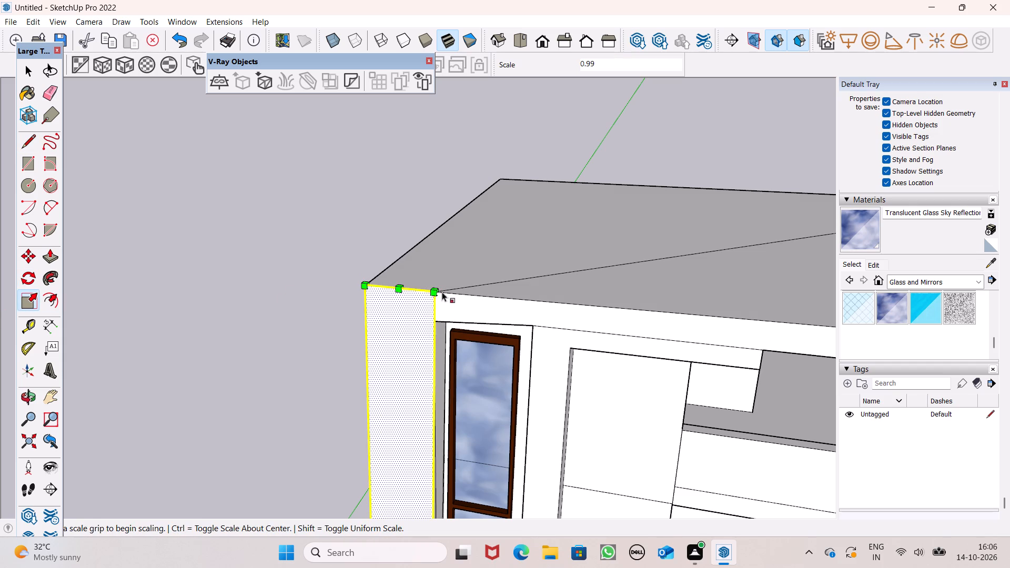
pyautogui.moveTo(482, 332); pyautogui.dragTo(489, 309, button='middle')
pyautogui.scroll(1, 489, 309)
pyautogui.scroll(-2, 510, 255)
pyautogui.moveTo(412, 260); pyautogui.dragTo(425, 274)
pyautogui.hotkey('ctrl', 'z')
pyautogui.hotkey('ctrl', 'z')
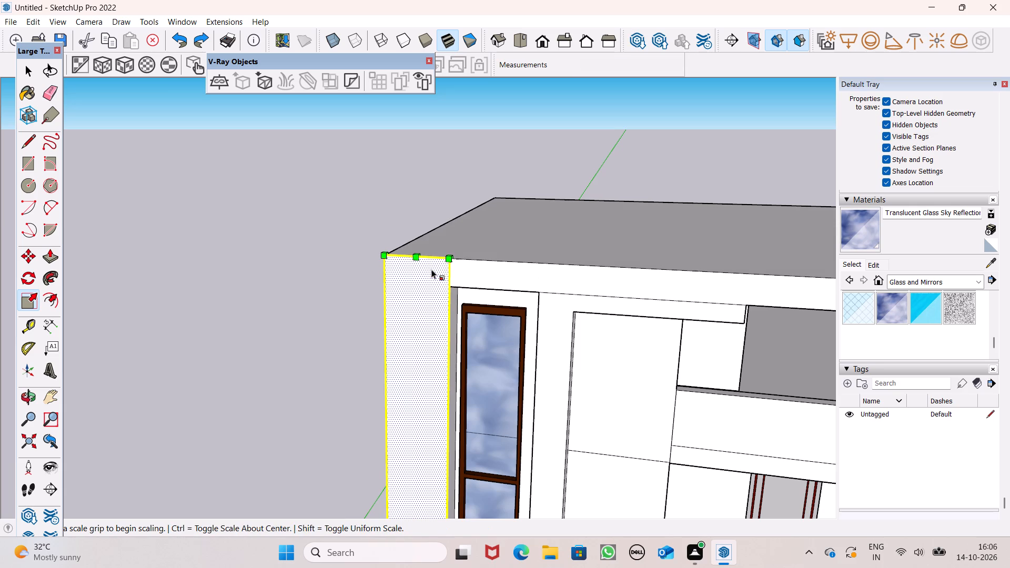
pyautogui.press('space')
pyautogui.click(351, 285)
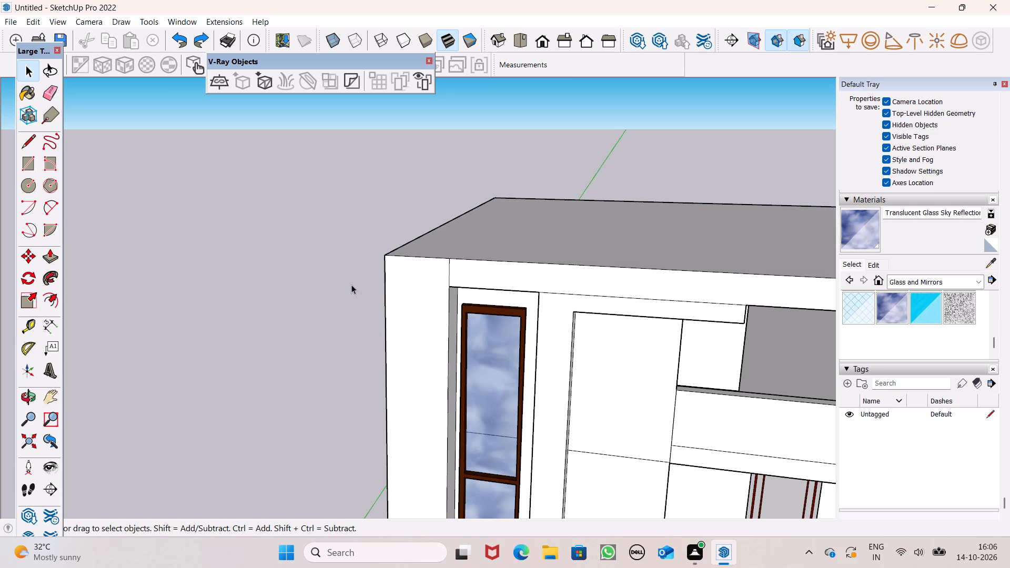
# Examine the canopy, the tall-window recess and the upper balconies from below and above.
pyautogui.scroll(-11, 351, 285)
pyautogui.moveTo(481, 326); pyautogui.dragTo(493, 266, button='middle')
pyautogui.scroll(1, 517, 287)
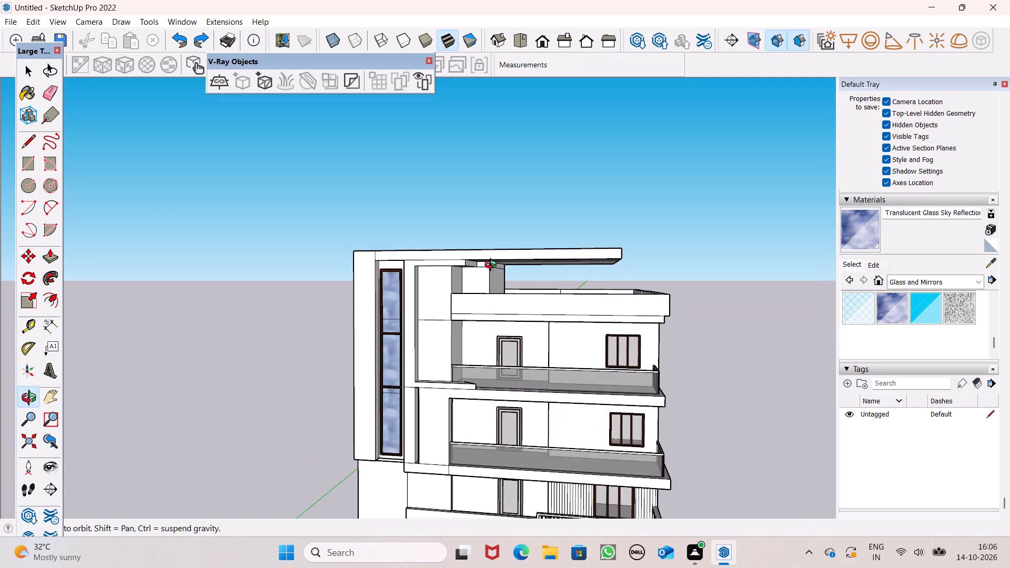
pyautogui.moveTo(493, 266); pyautogui.dragTo(499, 222, button='middle')
pyautogui.moveTo(669, 238); pyautogui.dragTo(643, 225, button='middle')
pyautogui.scroll(1, 643, 225)
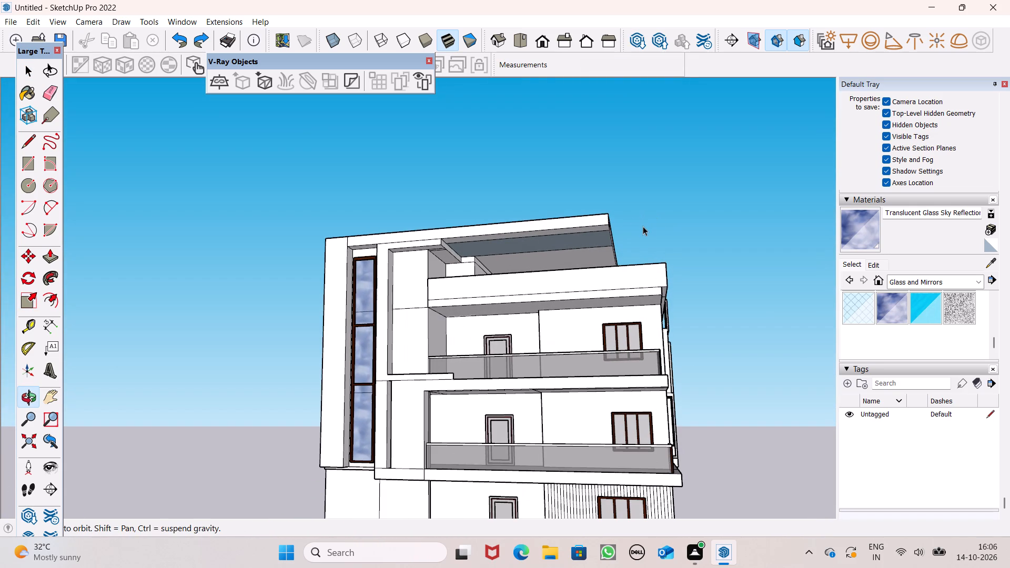
pyautogui.scroll(-4, 614, 276)
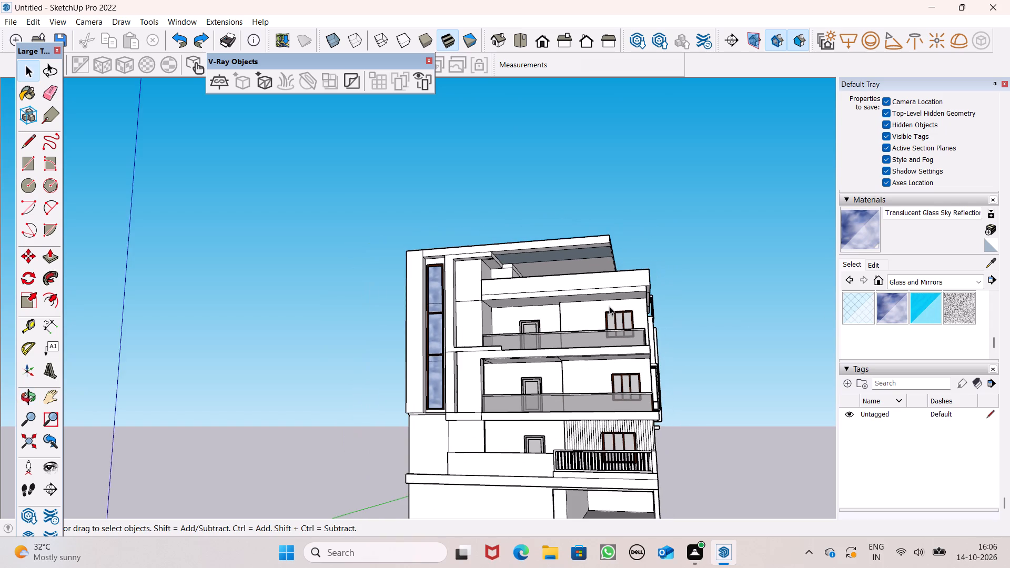
pyautogui.scroll(-1, 607, 296)
pyautogui.moveTo(610, 306); pyautogui.dragTo(644, 461, button='middle')
pyautogui.scroll(4, 614, 353)
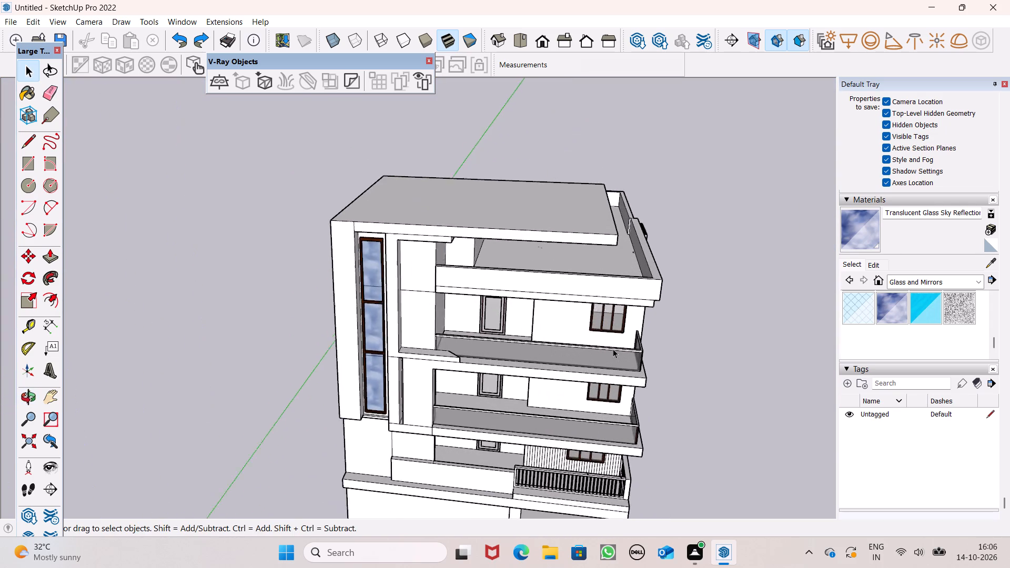
pyautogui.scroll(2, 613, 349)
pyautogui.scroll(6, 602, 302)
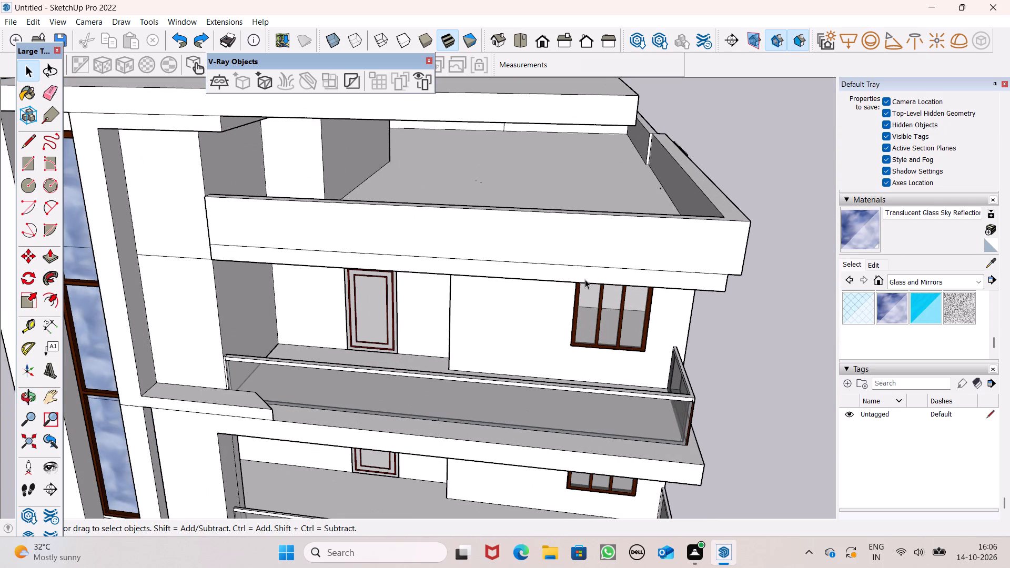
pyautogui.scroll(-2, 585, 279)
pyautogui.scroll(-5, 568, 404)
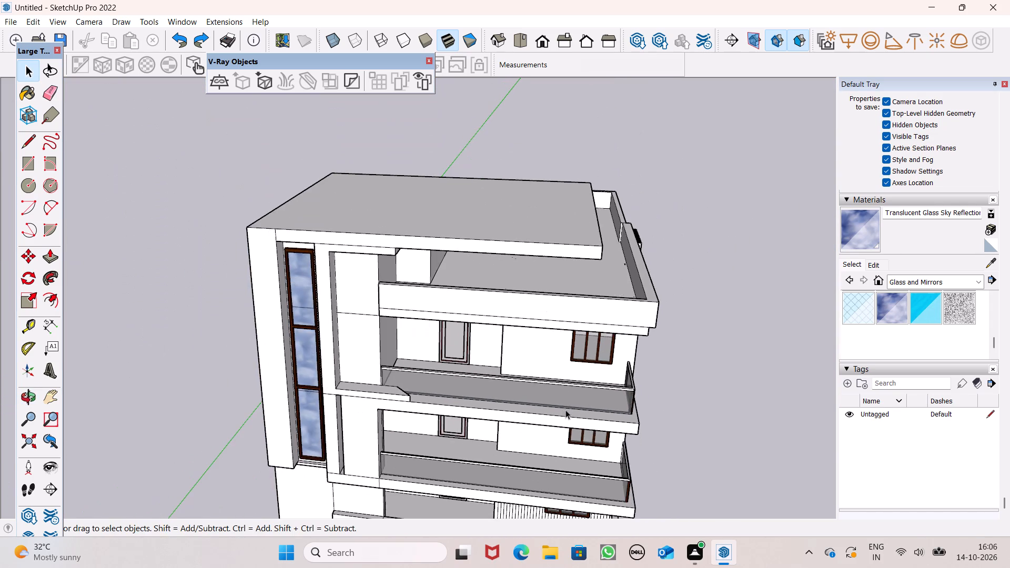
pyautogui.scroll(-2, 506, 386)
pyautogui.scroll(7, 510, 394)
pyautogui.moveTo(530, 411); pyautogui.dragTo(533, 468, button='middle')
pyautogui.scroll(5, 535, 466)
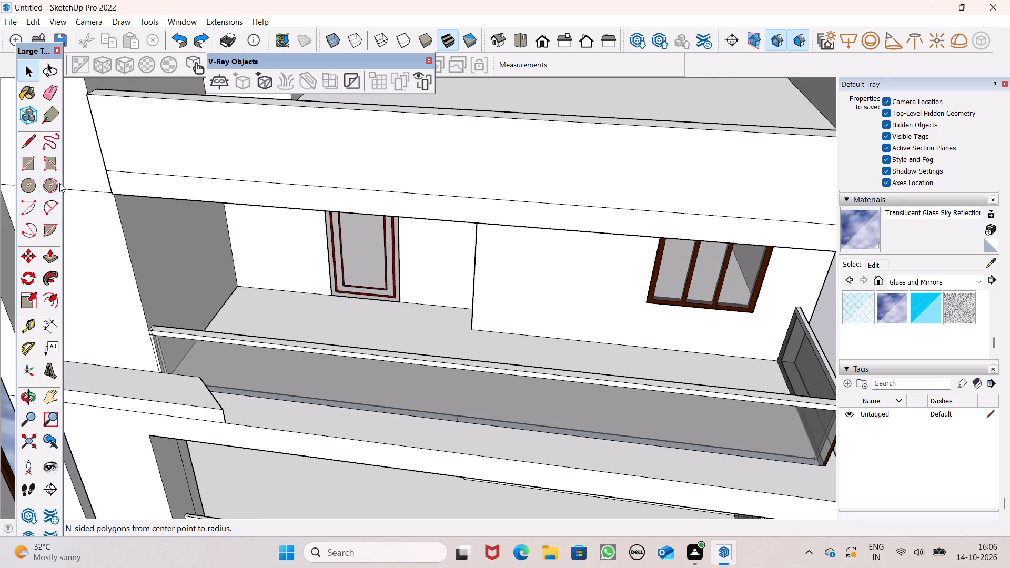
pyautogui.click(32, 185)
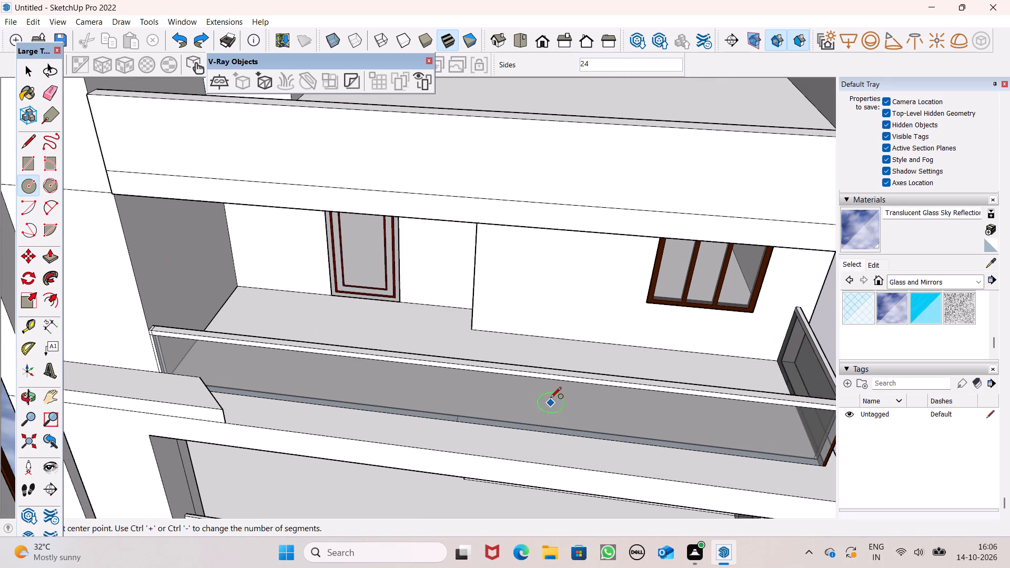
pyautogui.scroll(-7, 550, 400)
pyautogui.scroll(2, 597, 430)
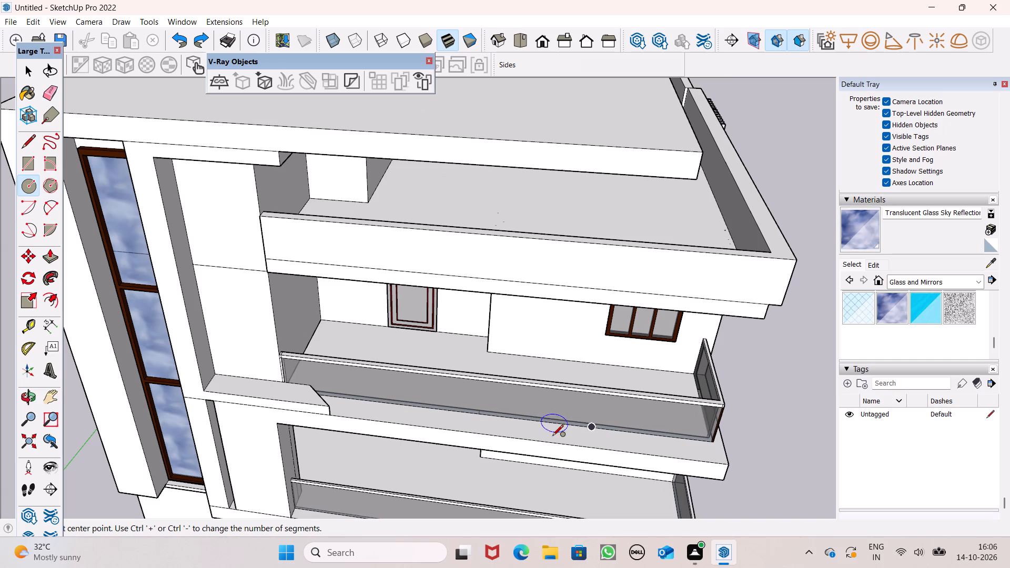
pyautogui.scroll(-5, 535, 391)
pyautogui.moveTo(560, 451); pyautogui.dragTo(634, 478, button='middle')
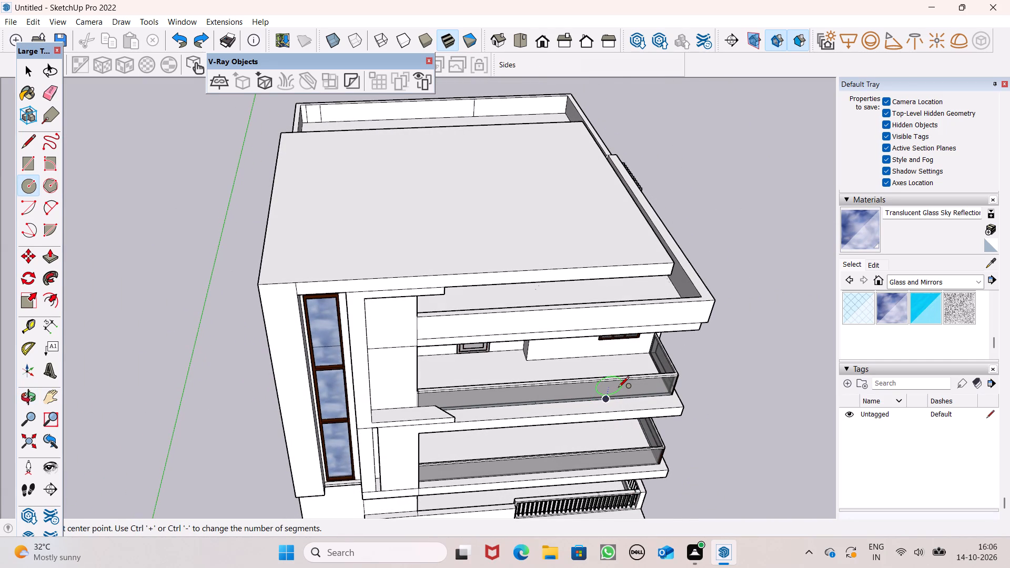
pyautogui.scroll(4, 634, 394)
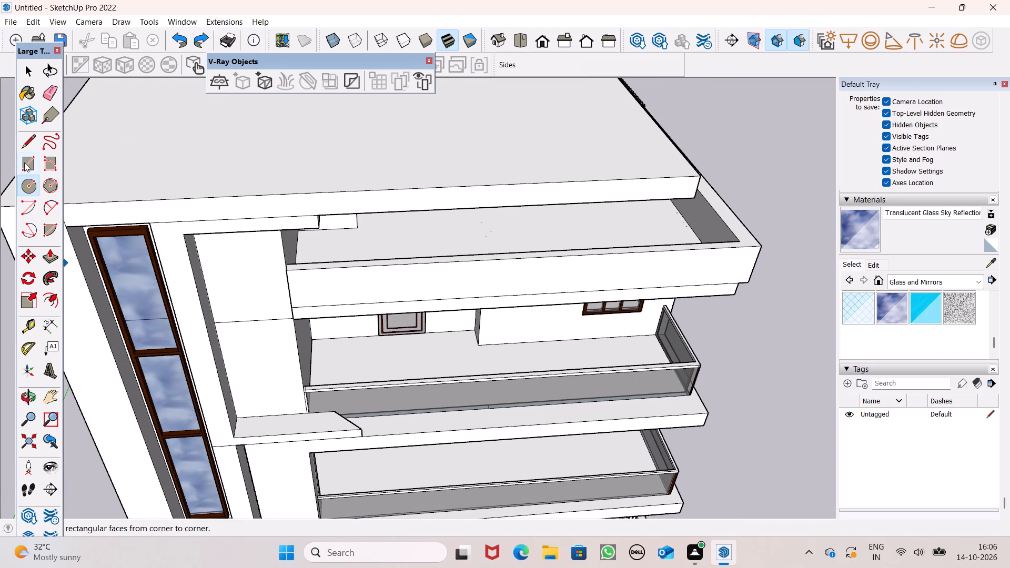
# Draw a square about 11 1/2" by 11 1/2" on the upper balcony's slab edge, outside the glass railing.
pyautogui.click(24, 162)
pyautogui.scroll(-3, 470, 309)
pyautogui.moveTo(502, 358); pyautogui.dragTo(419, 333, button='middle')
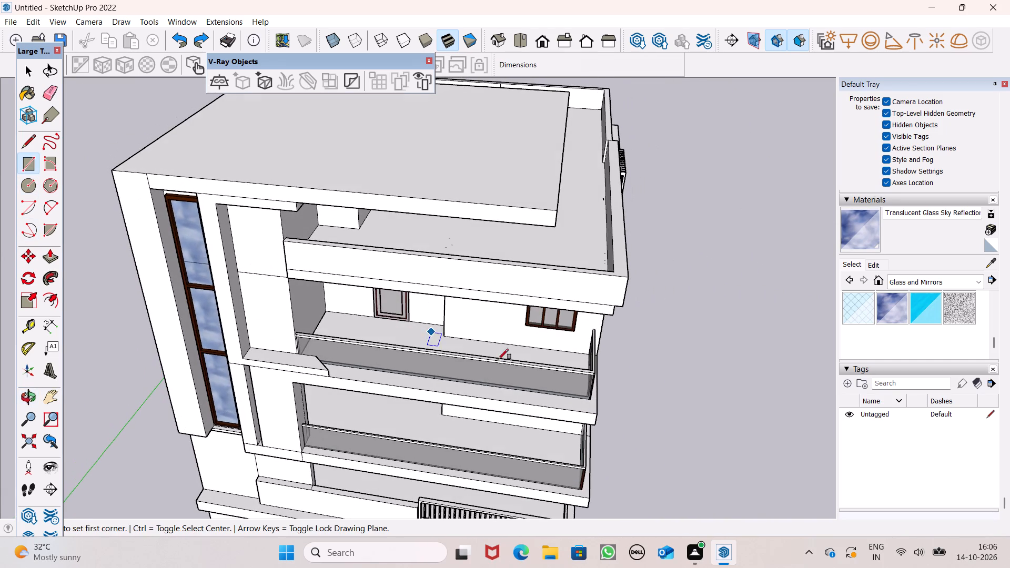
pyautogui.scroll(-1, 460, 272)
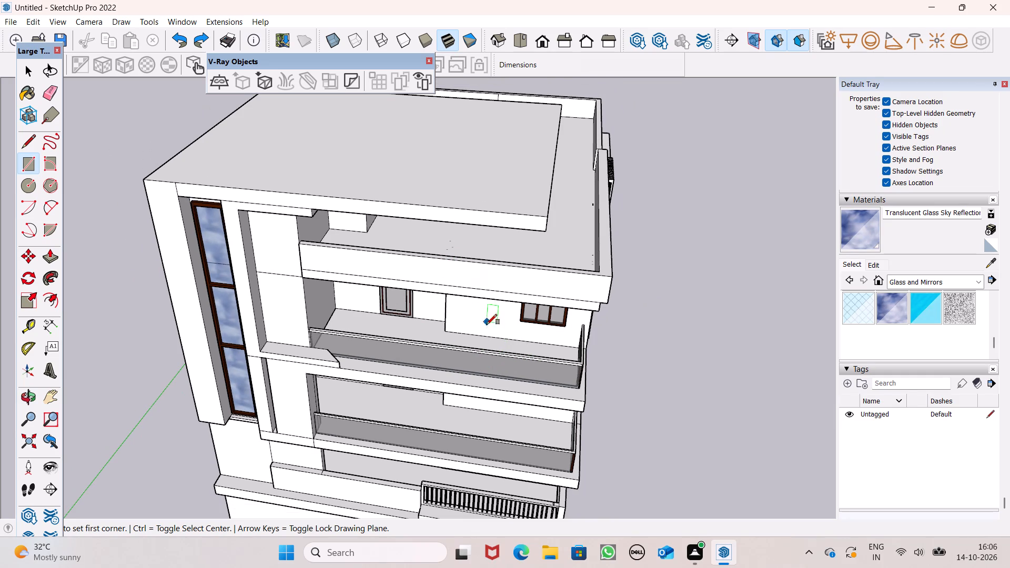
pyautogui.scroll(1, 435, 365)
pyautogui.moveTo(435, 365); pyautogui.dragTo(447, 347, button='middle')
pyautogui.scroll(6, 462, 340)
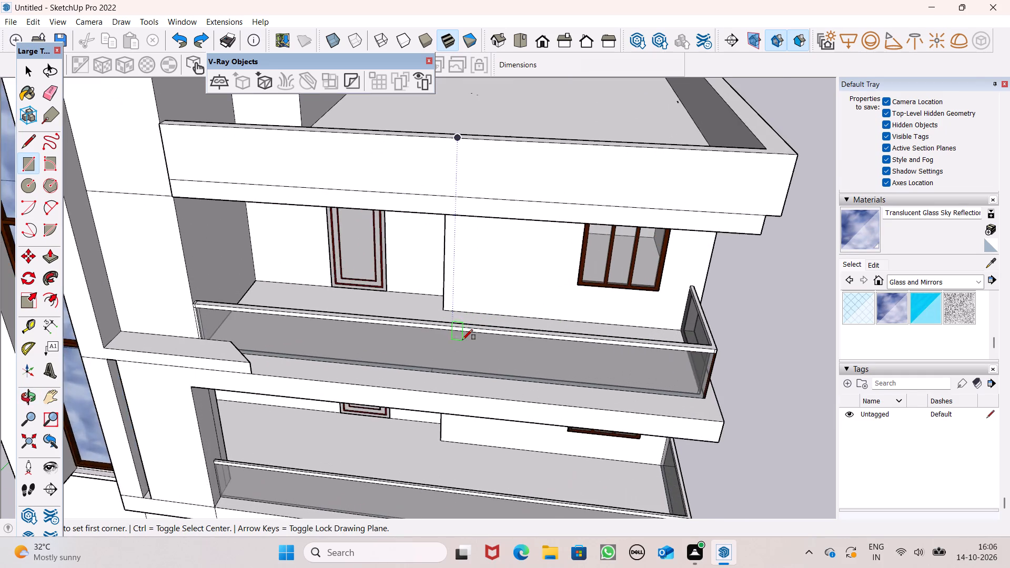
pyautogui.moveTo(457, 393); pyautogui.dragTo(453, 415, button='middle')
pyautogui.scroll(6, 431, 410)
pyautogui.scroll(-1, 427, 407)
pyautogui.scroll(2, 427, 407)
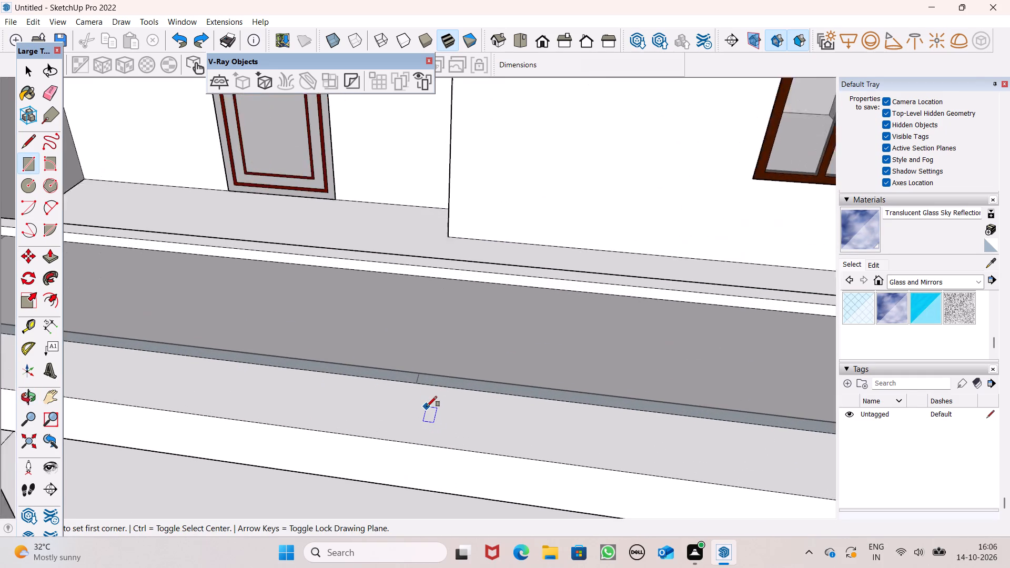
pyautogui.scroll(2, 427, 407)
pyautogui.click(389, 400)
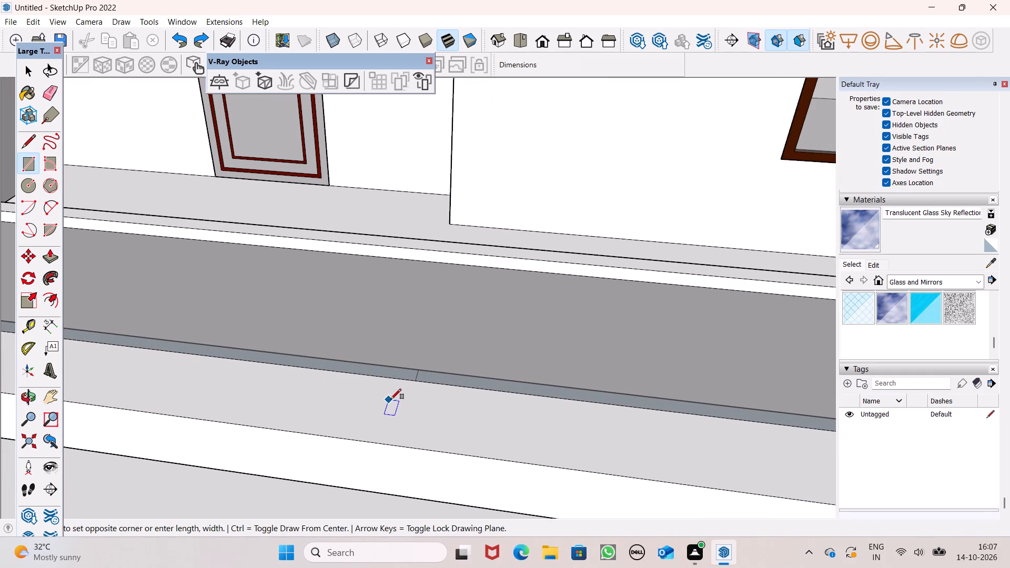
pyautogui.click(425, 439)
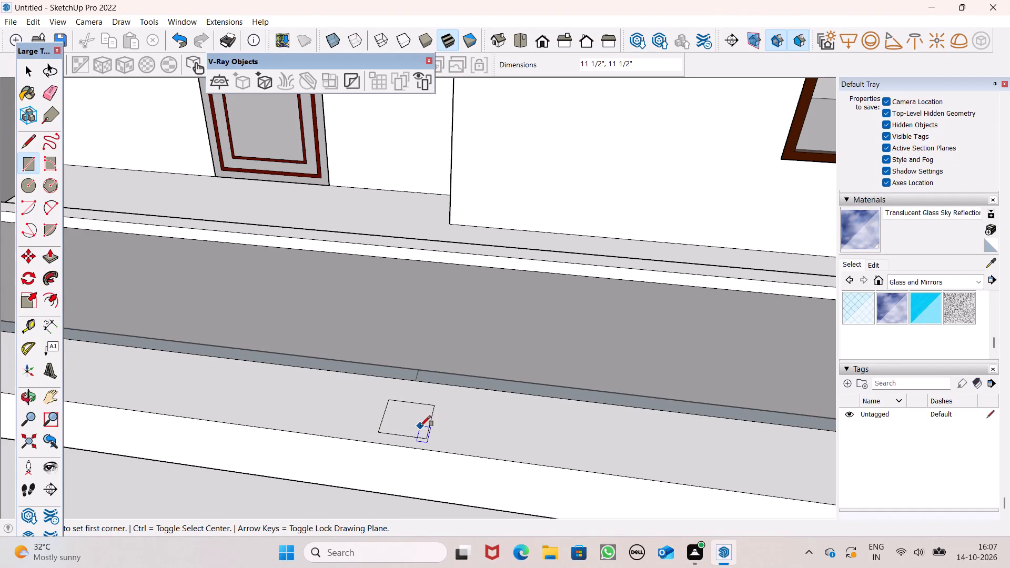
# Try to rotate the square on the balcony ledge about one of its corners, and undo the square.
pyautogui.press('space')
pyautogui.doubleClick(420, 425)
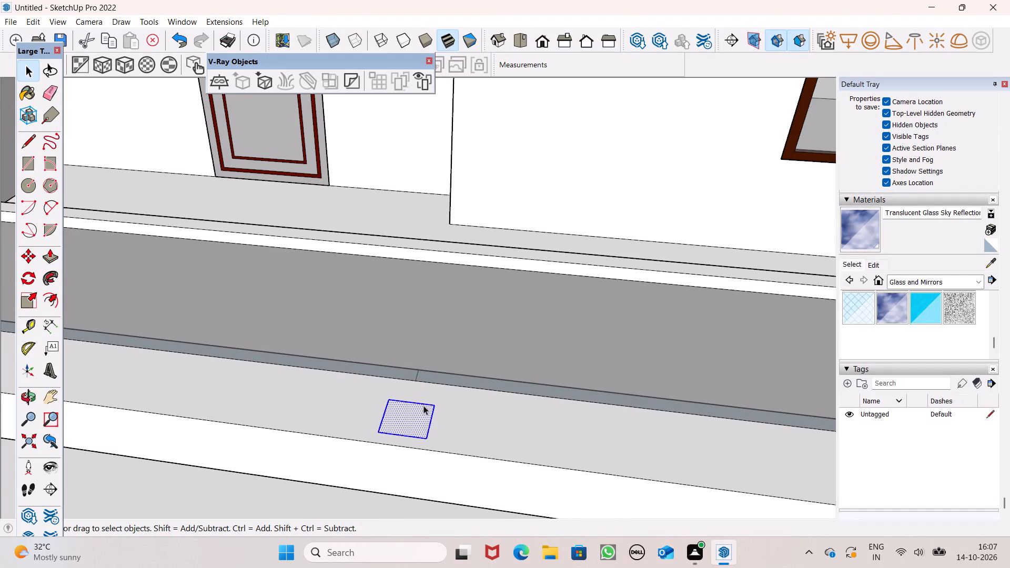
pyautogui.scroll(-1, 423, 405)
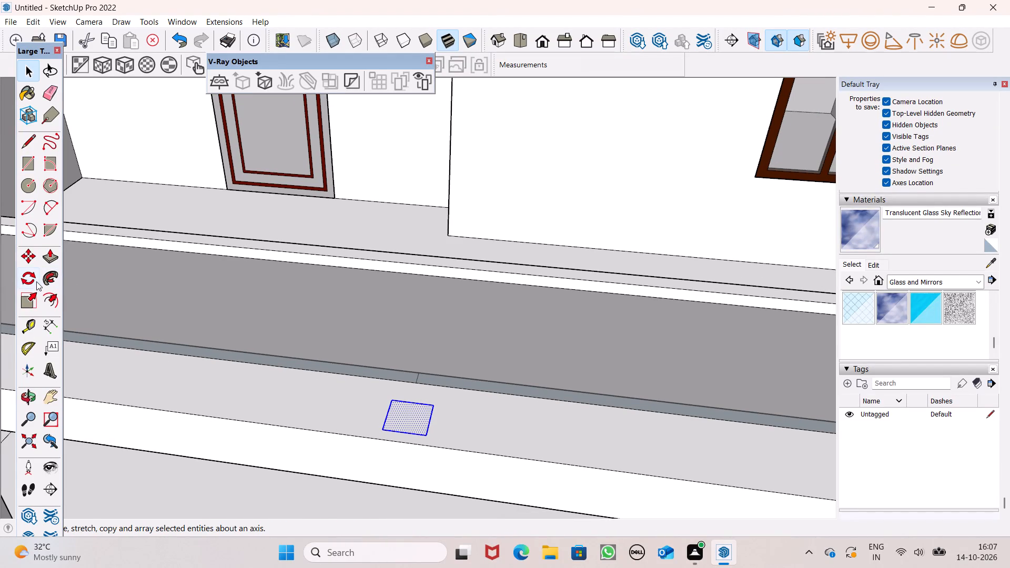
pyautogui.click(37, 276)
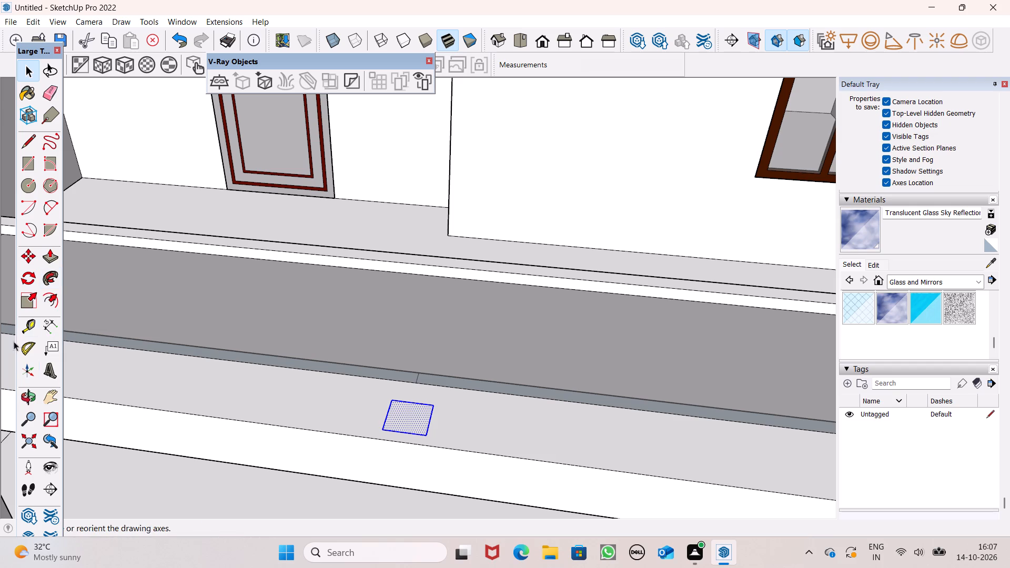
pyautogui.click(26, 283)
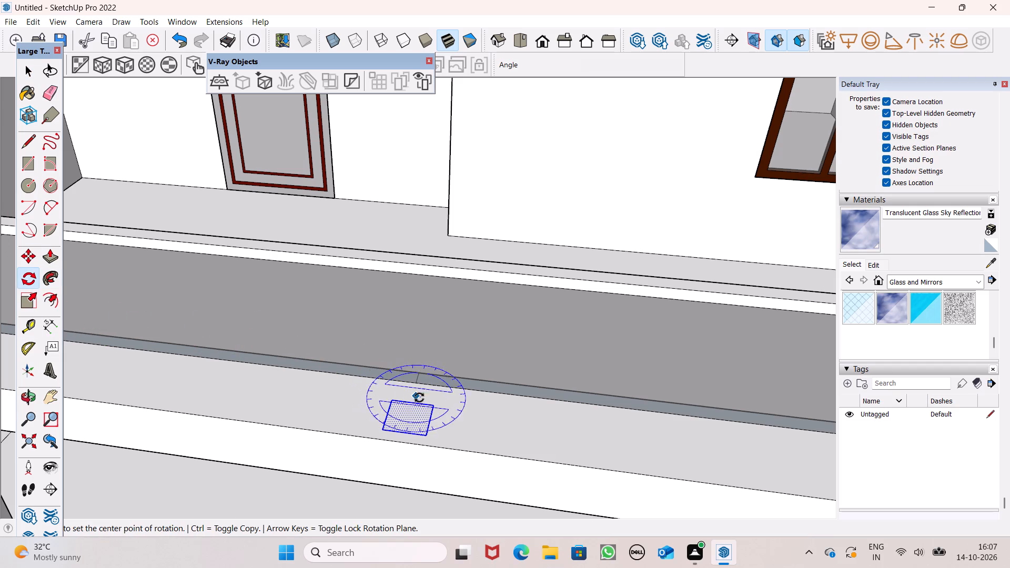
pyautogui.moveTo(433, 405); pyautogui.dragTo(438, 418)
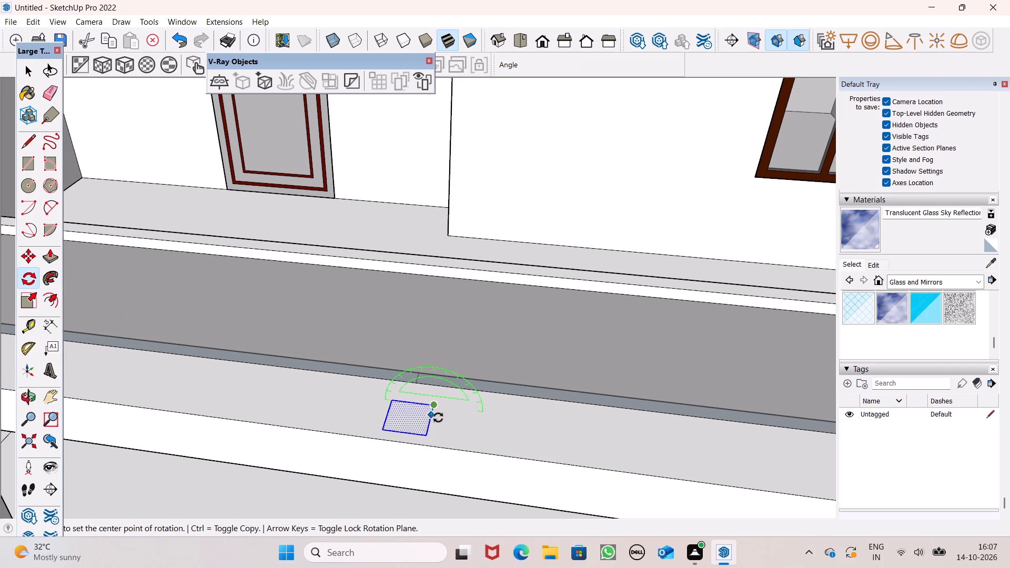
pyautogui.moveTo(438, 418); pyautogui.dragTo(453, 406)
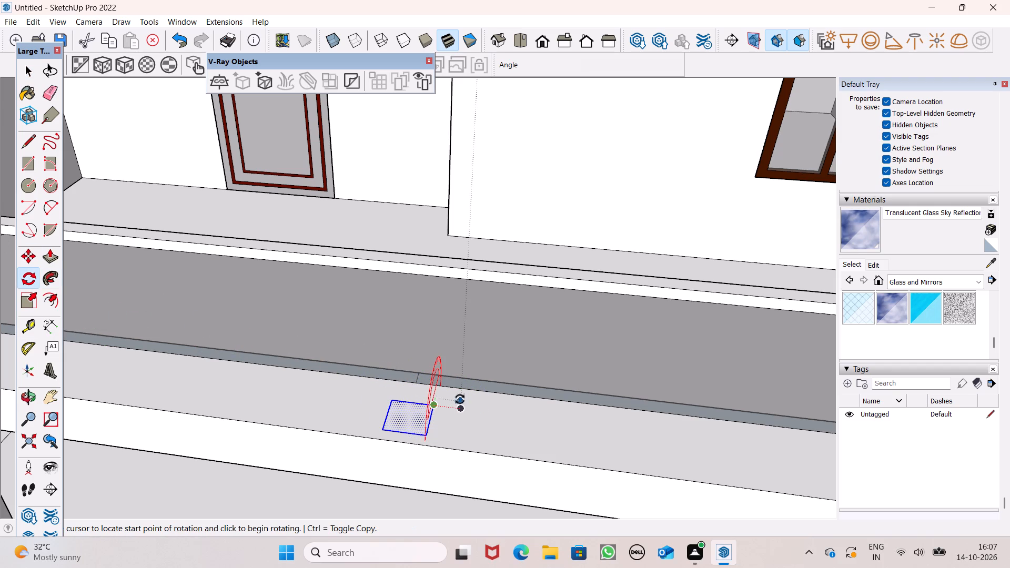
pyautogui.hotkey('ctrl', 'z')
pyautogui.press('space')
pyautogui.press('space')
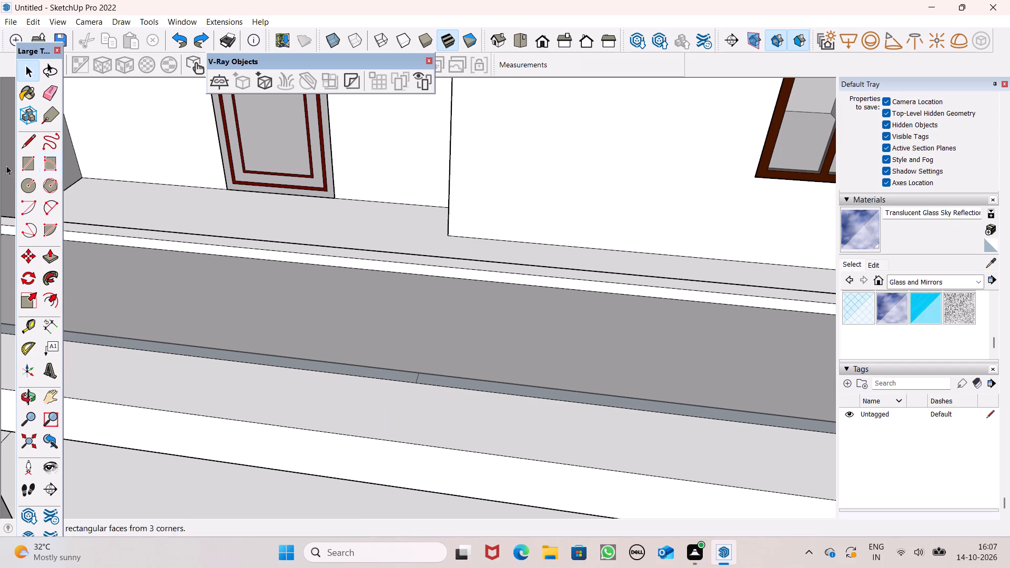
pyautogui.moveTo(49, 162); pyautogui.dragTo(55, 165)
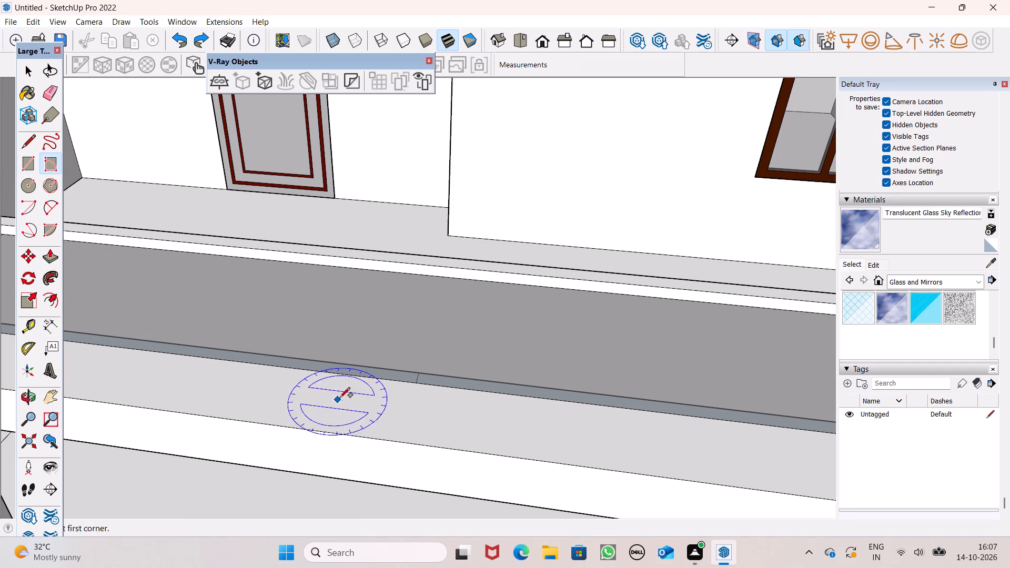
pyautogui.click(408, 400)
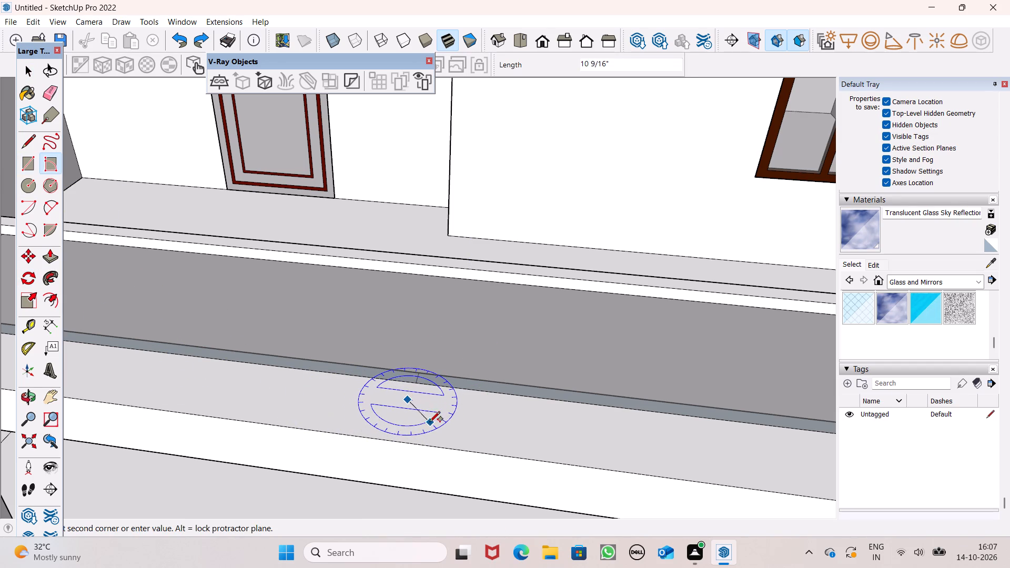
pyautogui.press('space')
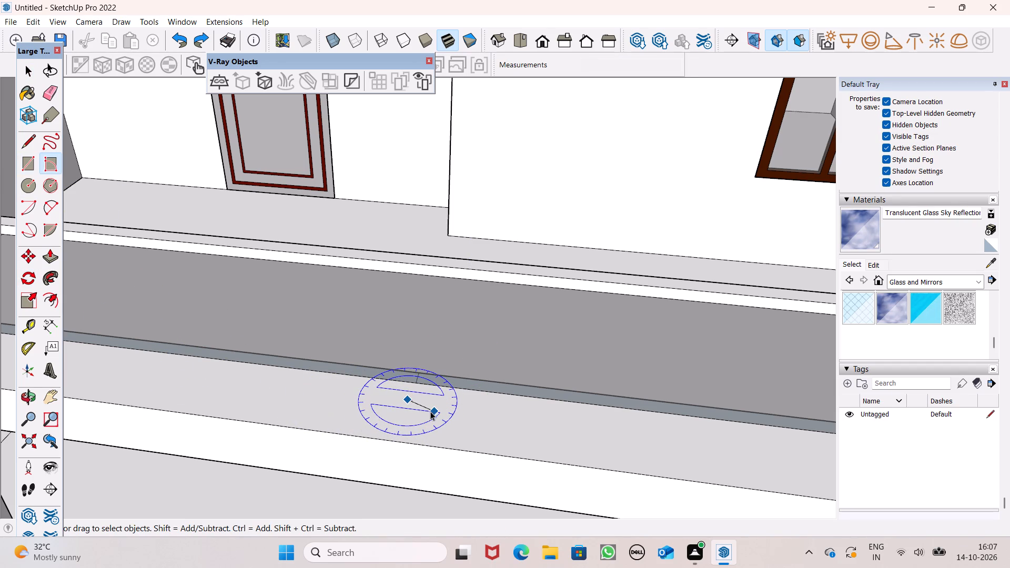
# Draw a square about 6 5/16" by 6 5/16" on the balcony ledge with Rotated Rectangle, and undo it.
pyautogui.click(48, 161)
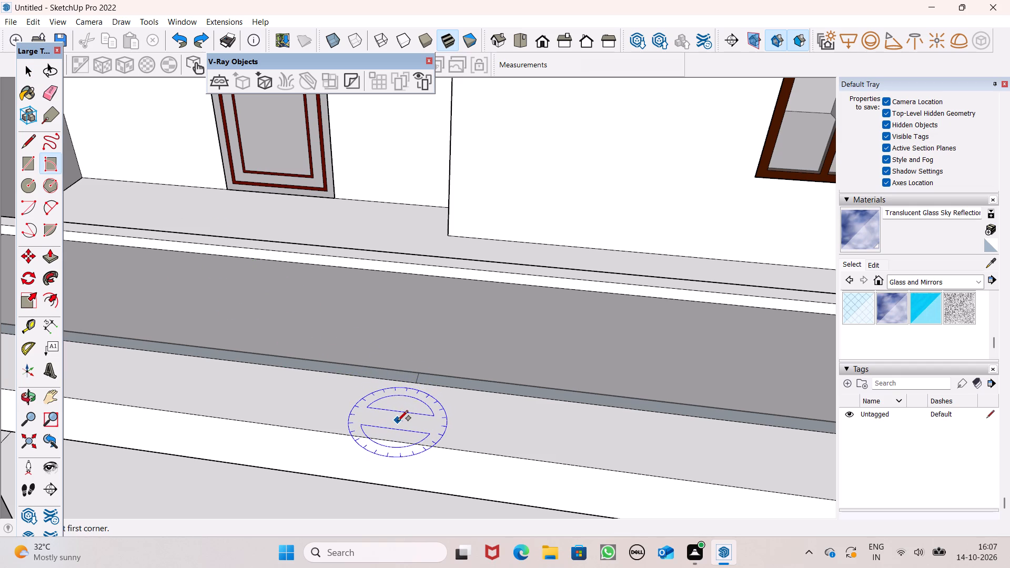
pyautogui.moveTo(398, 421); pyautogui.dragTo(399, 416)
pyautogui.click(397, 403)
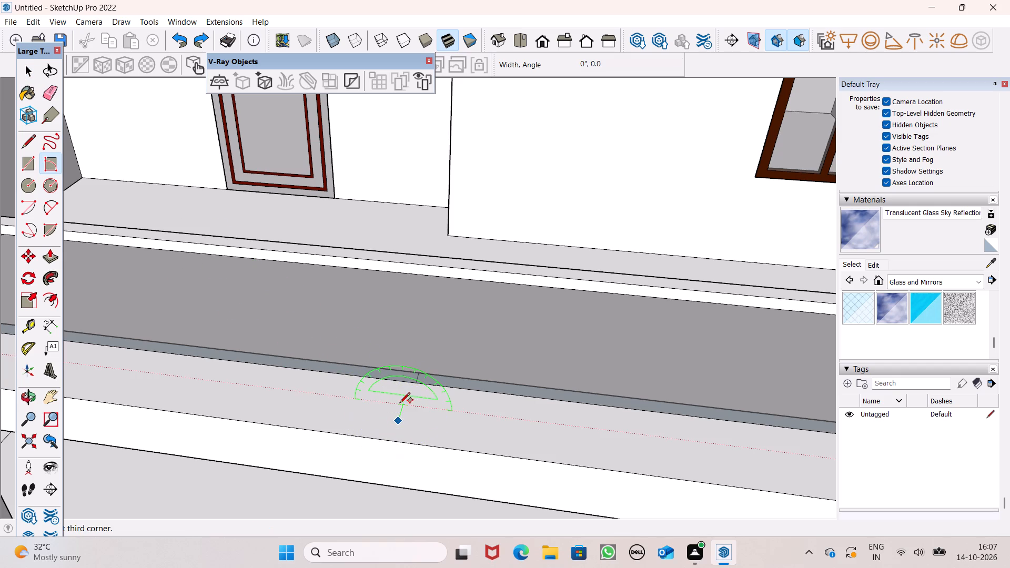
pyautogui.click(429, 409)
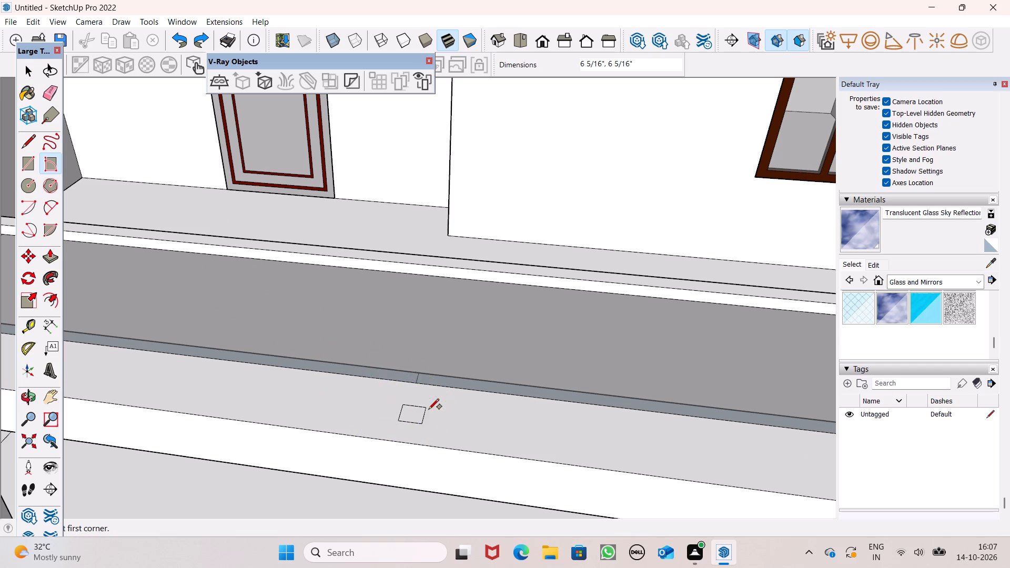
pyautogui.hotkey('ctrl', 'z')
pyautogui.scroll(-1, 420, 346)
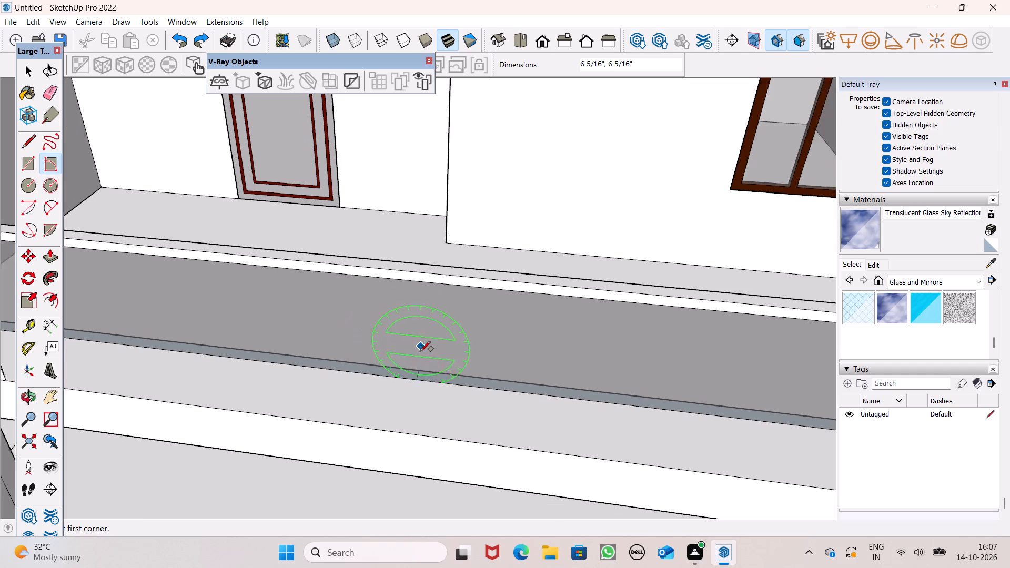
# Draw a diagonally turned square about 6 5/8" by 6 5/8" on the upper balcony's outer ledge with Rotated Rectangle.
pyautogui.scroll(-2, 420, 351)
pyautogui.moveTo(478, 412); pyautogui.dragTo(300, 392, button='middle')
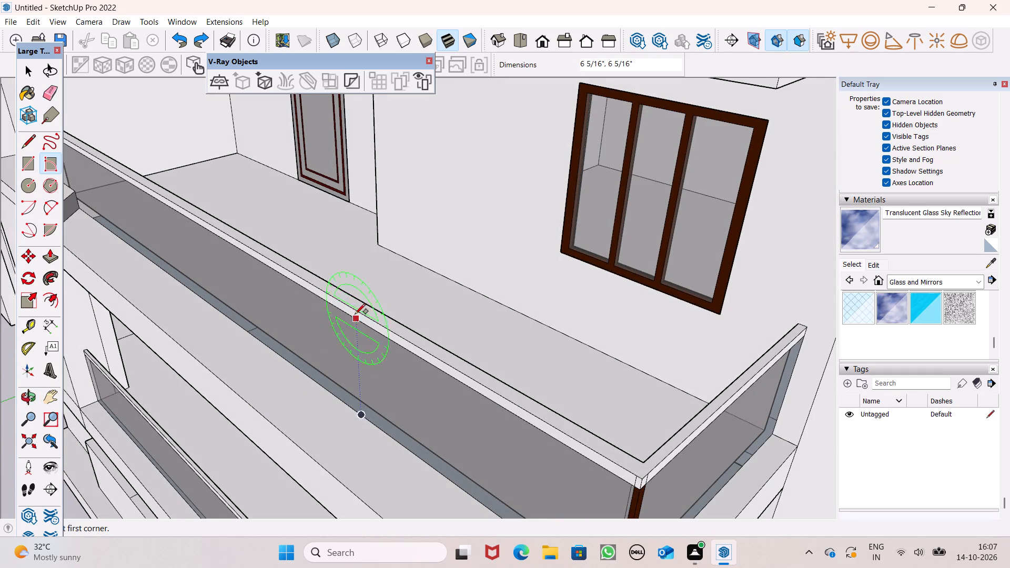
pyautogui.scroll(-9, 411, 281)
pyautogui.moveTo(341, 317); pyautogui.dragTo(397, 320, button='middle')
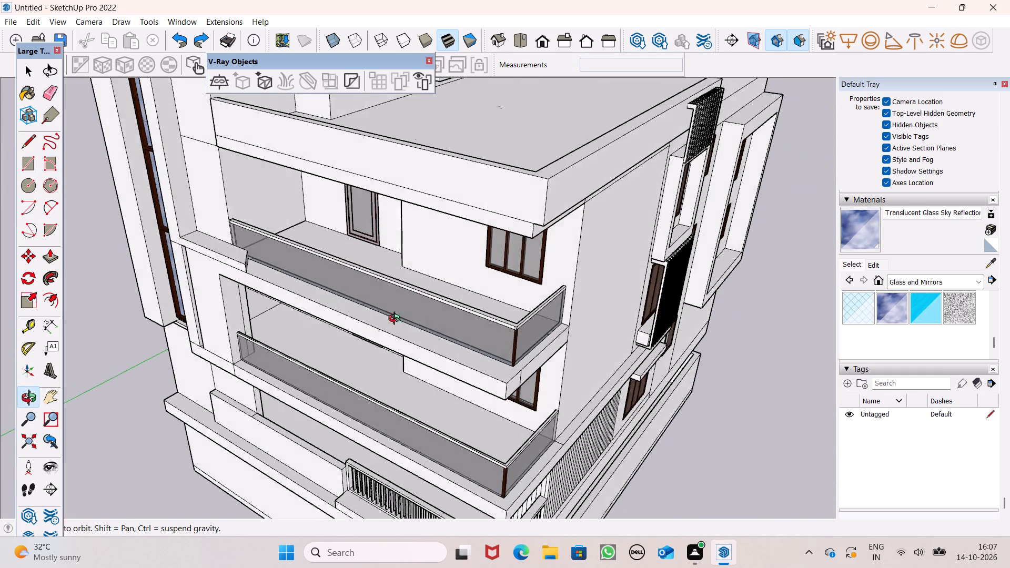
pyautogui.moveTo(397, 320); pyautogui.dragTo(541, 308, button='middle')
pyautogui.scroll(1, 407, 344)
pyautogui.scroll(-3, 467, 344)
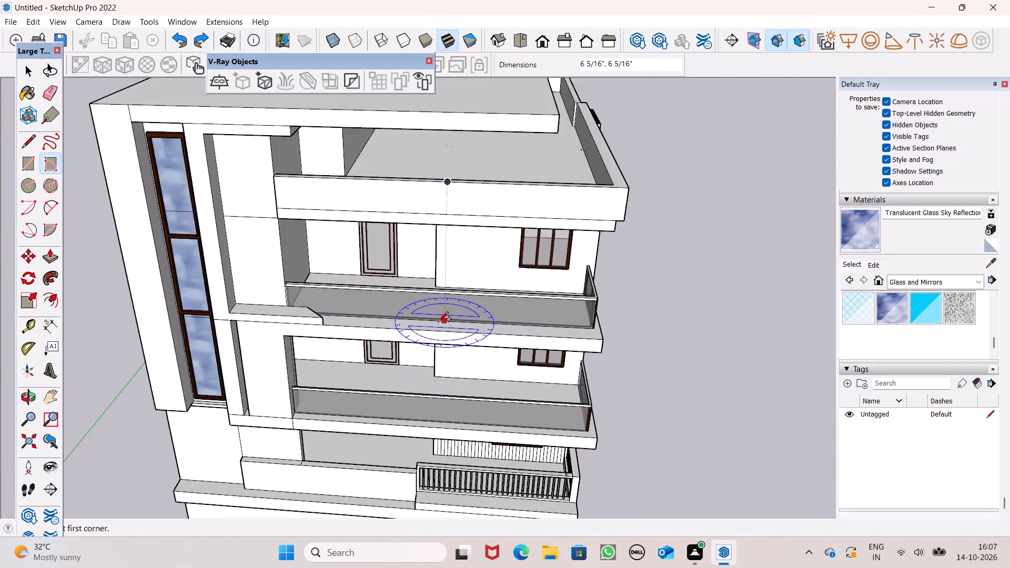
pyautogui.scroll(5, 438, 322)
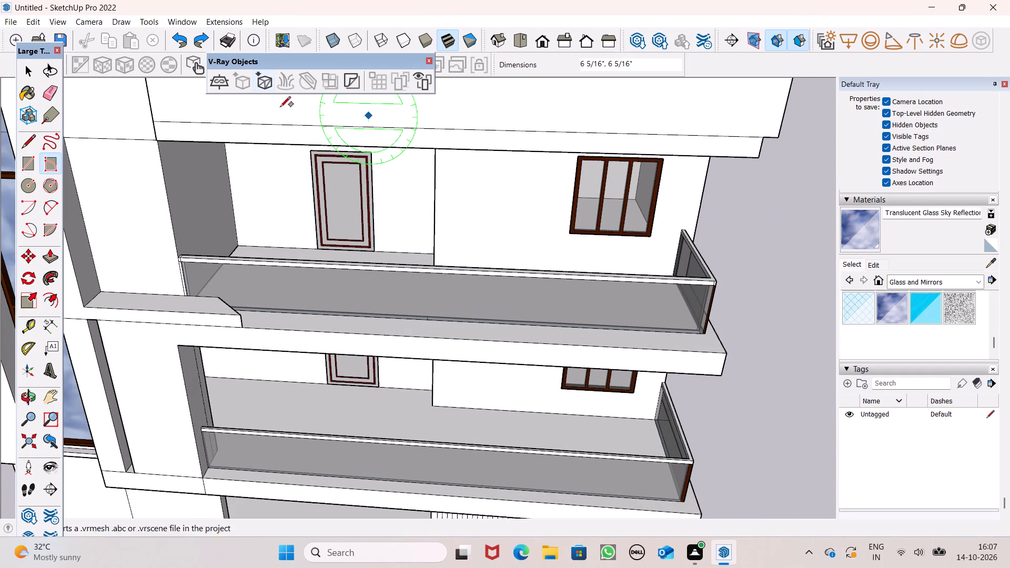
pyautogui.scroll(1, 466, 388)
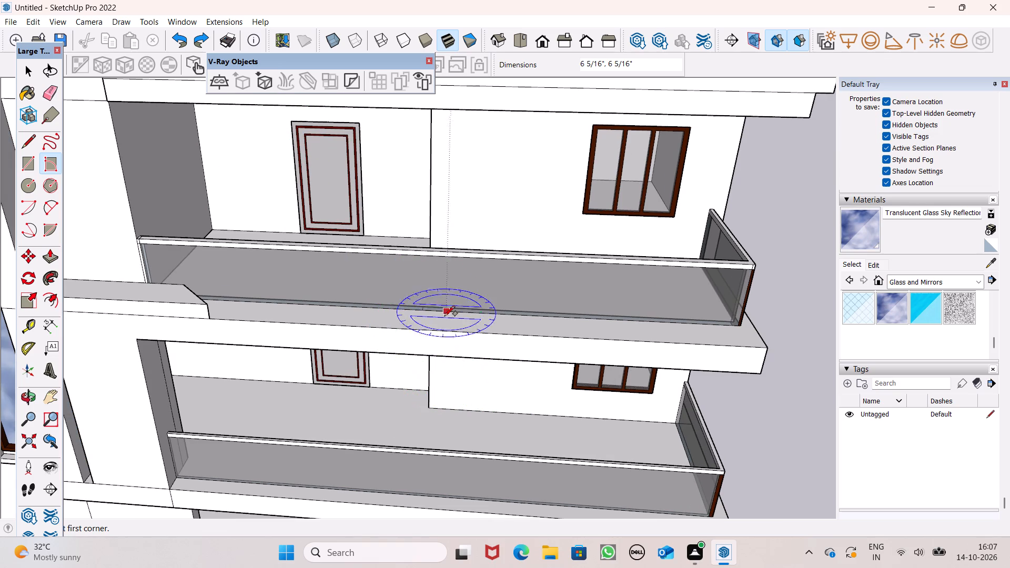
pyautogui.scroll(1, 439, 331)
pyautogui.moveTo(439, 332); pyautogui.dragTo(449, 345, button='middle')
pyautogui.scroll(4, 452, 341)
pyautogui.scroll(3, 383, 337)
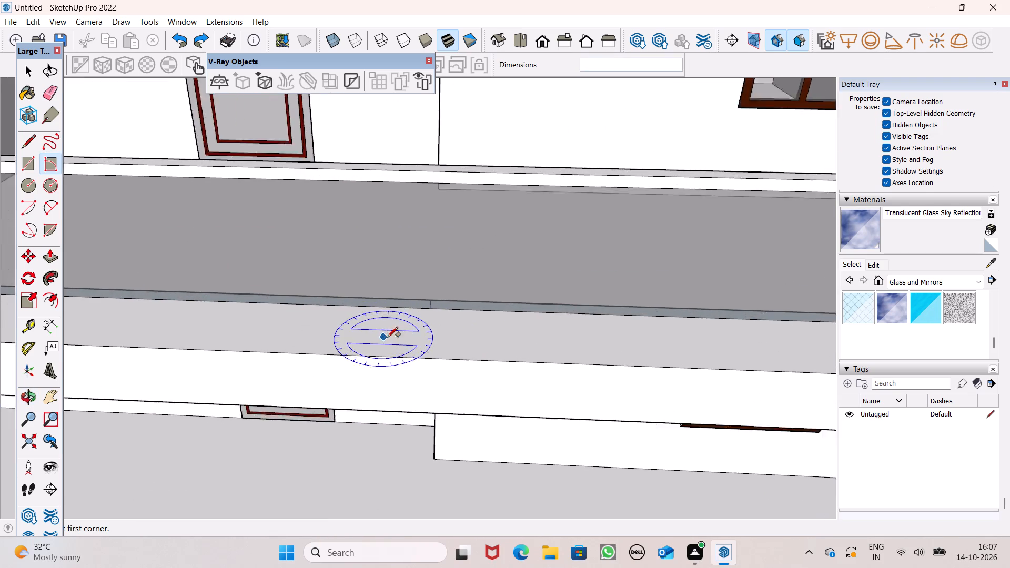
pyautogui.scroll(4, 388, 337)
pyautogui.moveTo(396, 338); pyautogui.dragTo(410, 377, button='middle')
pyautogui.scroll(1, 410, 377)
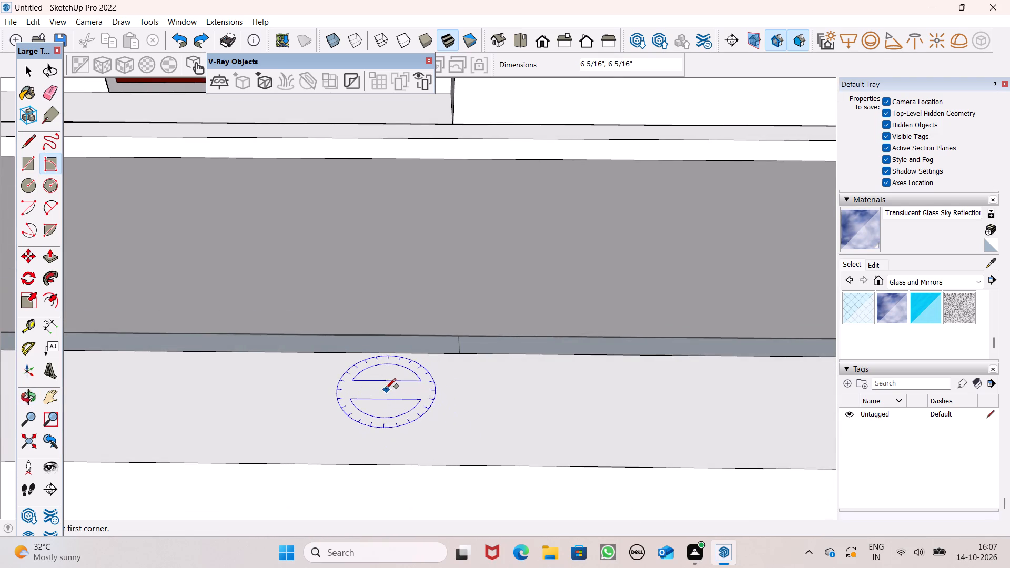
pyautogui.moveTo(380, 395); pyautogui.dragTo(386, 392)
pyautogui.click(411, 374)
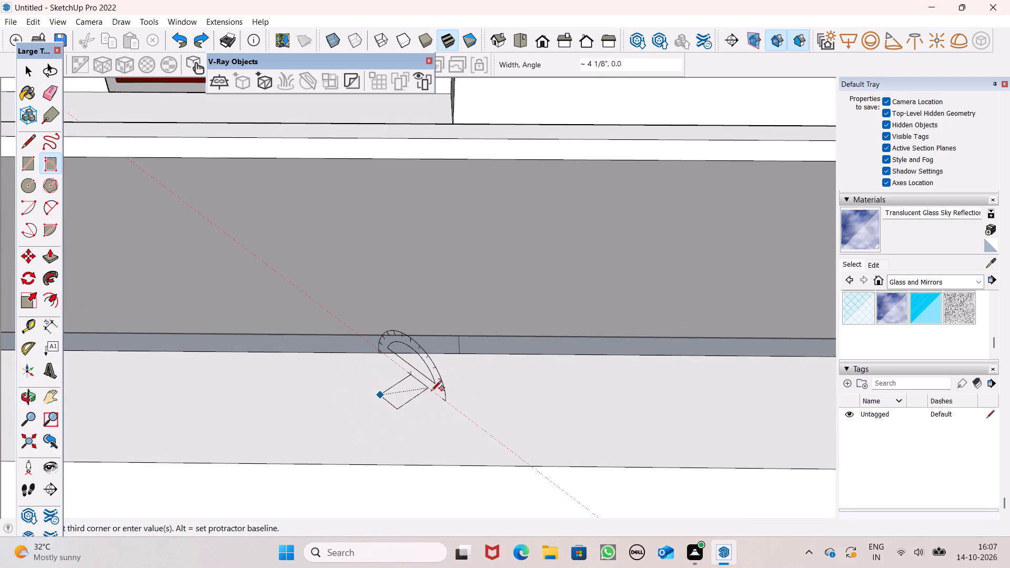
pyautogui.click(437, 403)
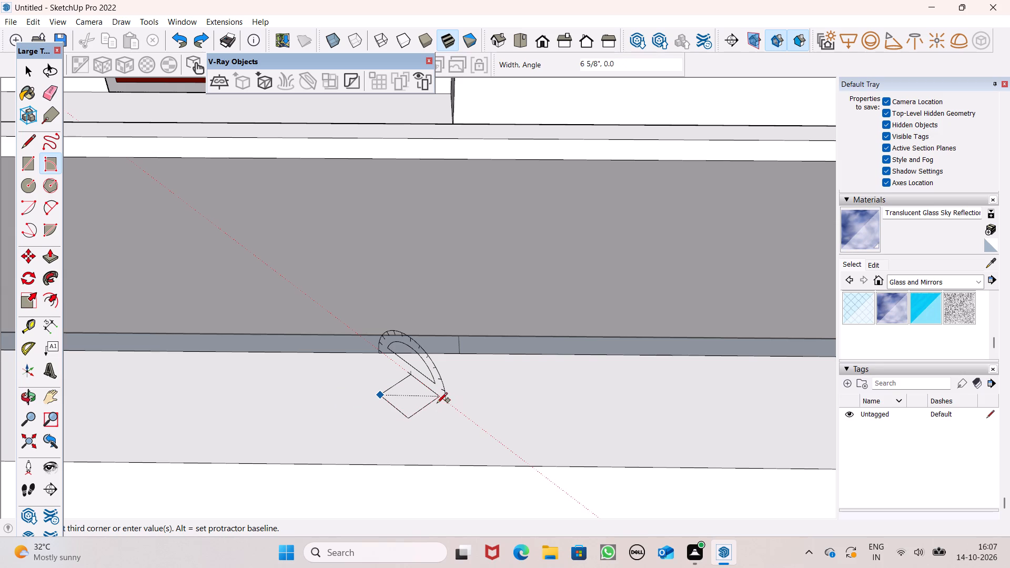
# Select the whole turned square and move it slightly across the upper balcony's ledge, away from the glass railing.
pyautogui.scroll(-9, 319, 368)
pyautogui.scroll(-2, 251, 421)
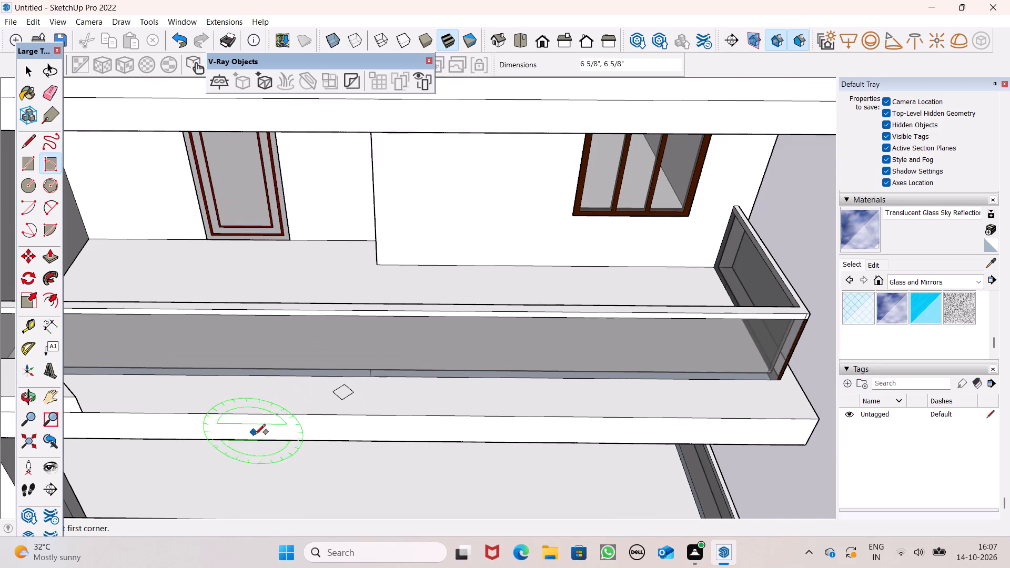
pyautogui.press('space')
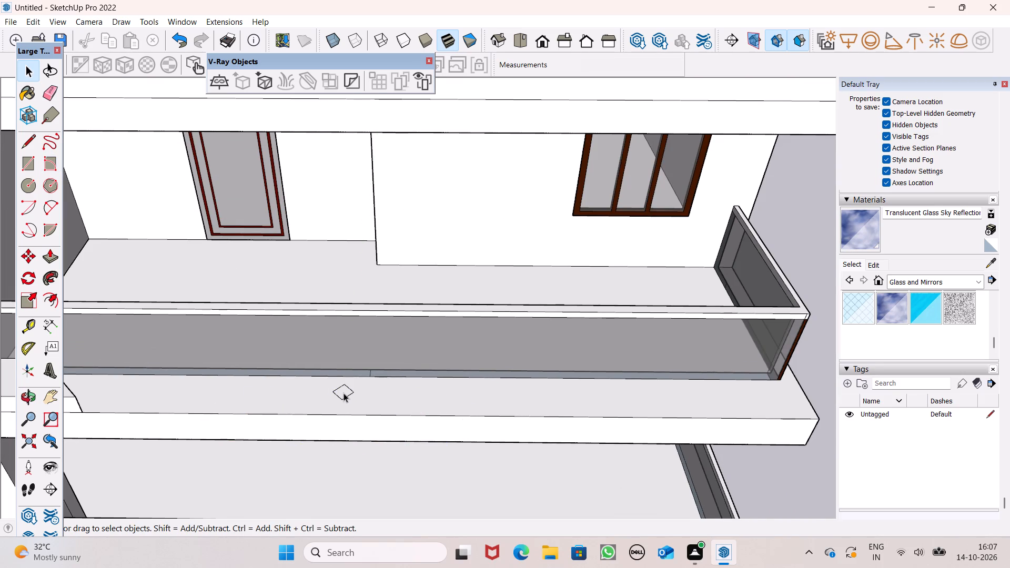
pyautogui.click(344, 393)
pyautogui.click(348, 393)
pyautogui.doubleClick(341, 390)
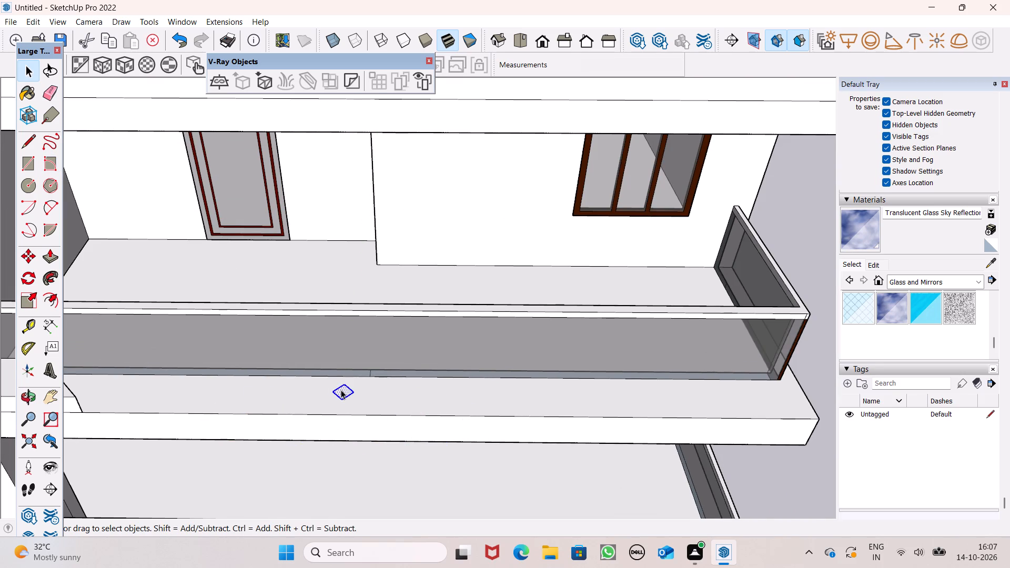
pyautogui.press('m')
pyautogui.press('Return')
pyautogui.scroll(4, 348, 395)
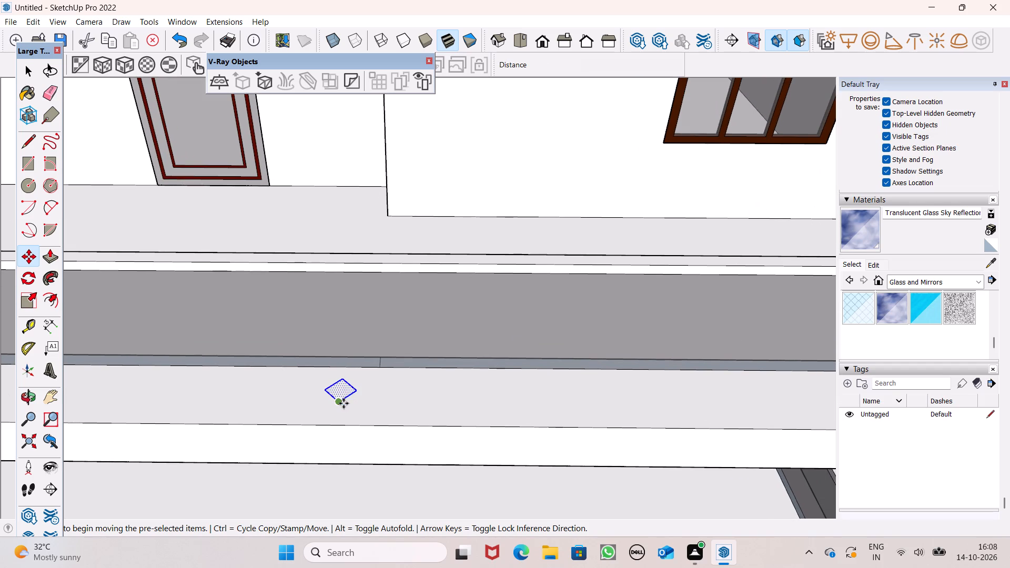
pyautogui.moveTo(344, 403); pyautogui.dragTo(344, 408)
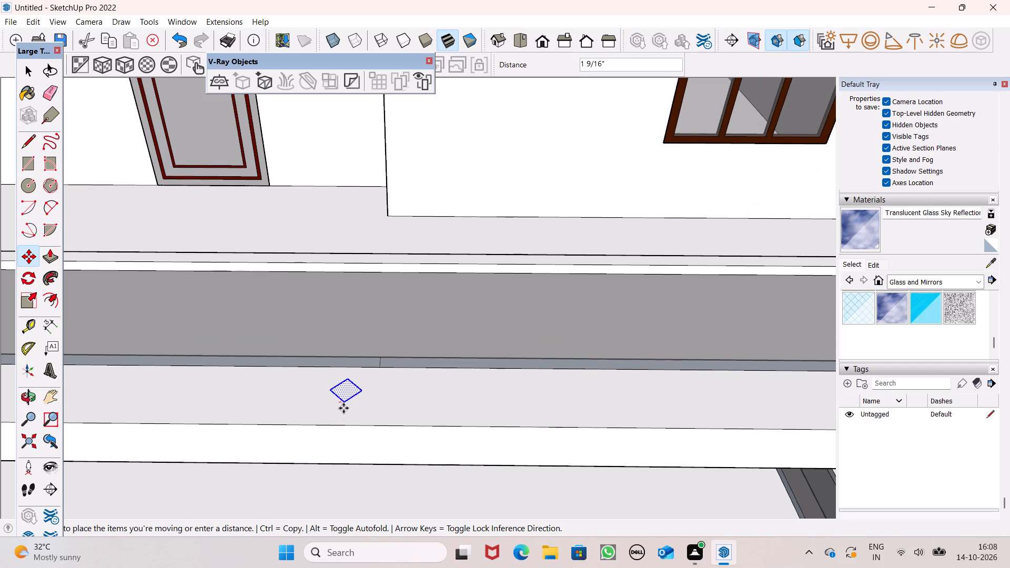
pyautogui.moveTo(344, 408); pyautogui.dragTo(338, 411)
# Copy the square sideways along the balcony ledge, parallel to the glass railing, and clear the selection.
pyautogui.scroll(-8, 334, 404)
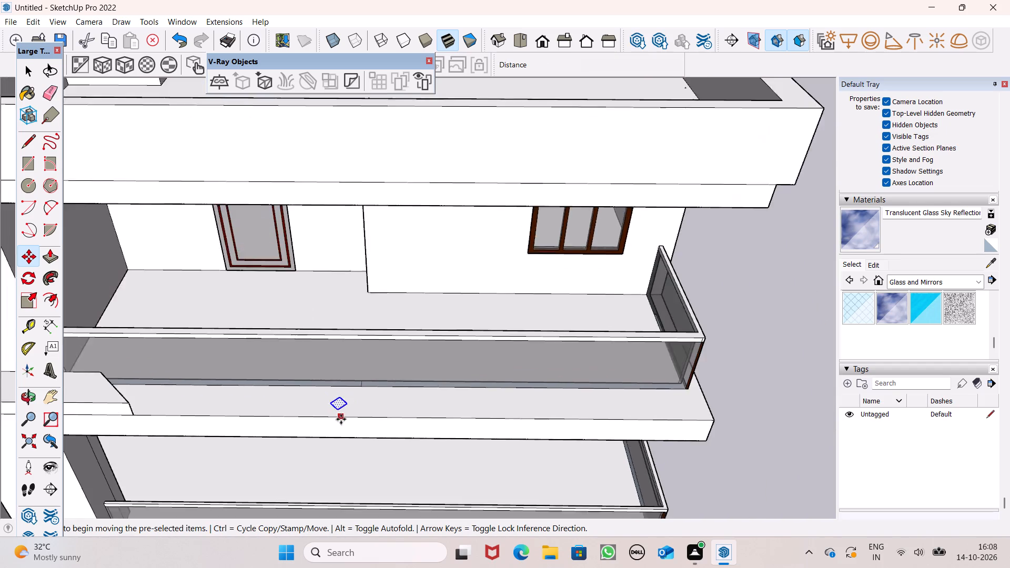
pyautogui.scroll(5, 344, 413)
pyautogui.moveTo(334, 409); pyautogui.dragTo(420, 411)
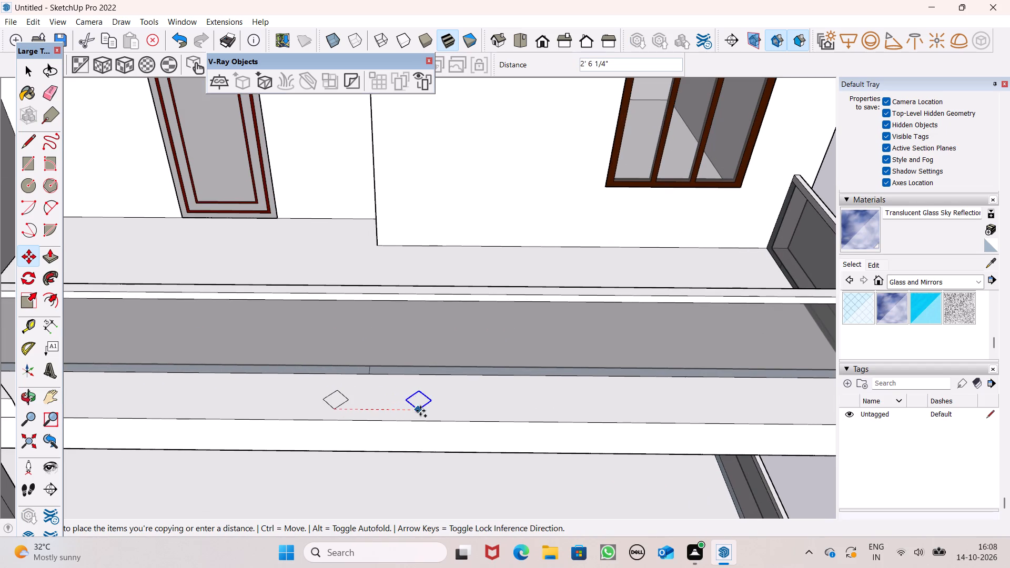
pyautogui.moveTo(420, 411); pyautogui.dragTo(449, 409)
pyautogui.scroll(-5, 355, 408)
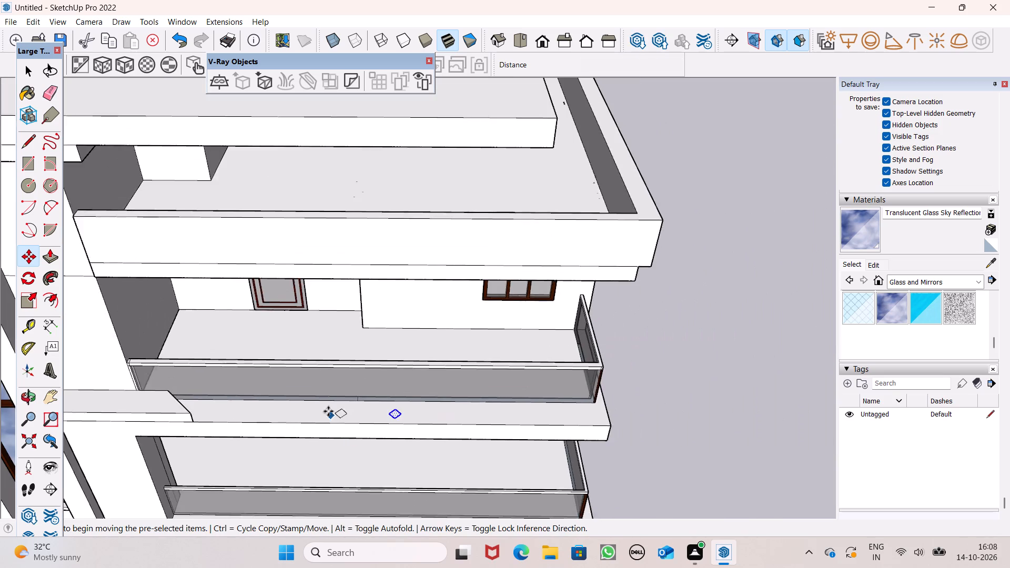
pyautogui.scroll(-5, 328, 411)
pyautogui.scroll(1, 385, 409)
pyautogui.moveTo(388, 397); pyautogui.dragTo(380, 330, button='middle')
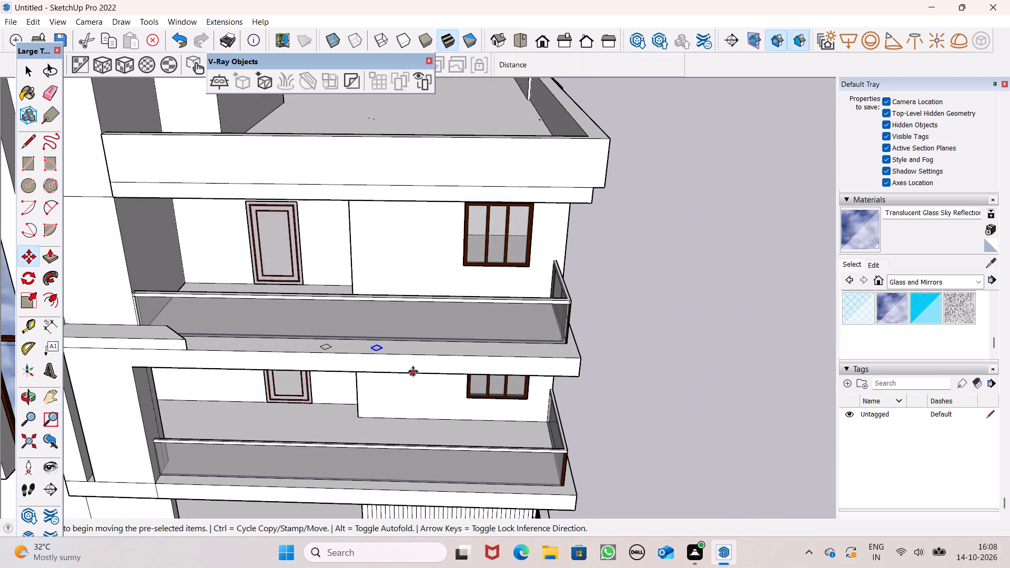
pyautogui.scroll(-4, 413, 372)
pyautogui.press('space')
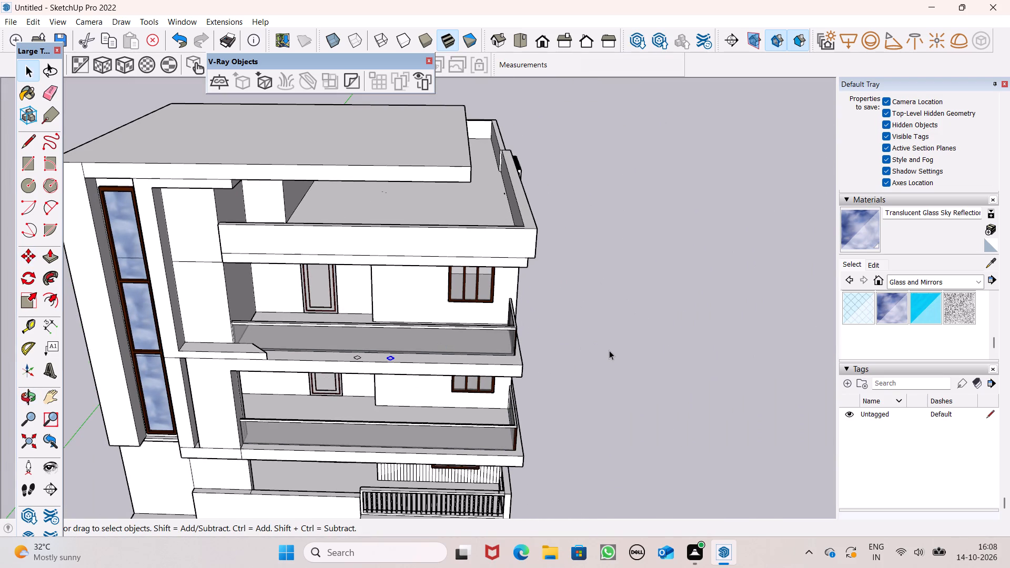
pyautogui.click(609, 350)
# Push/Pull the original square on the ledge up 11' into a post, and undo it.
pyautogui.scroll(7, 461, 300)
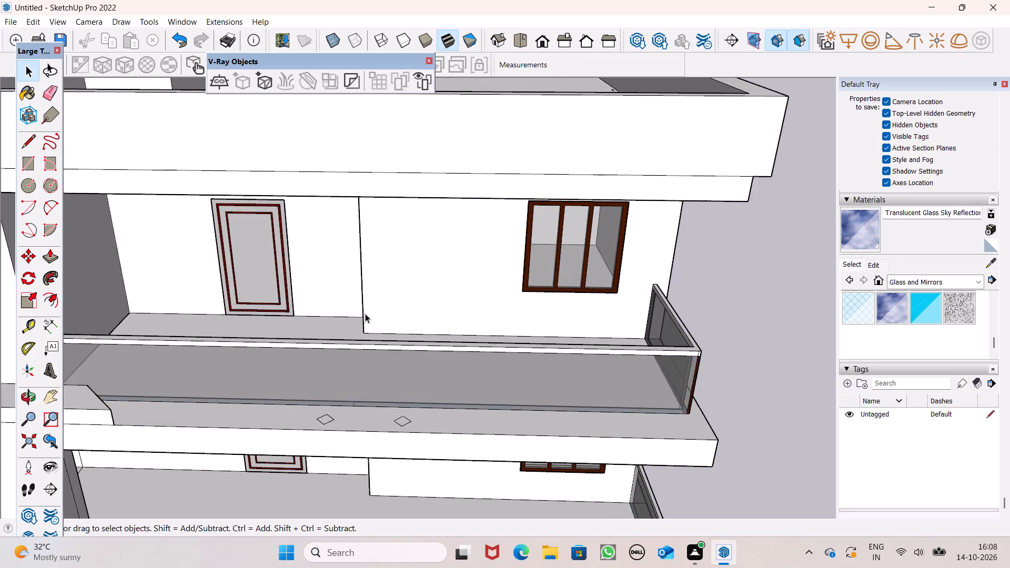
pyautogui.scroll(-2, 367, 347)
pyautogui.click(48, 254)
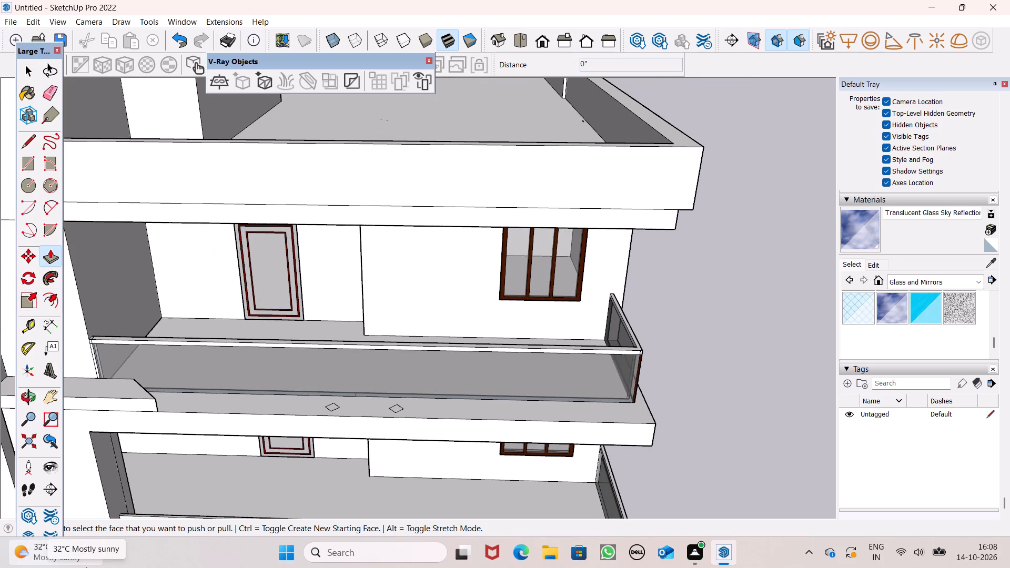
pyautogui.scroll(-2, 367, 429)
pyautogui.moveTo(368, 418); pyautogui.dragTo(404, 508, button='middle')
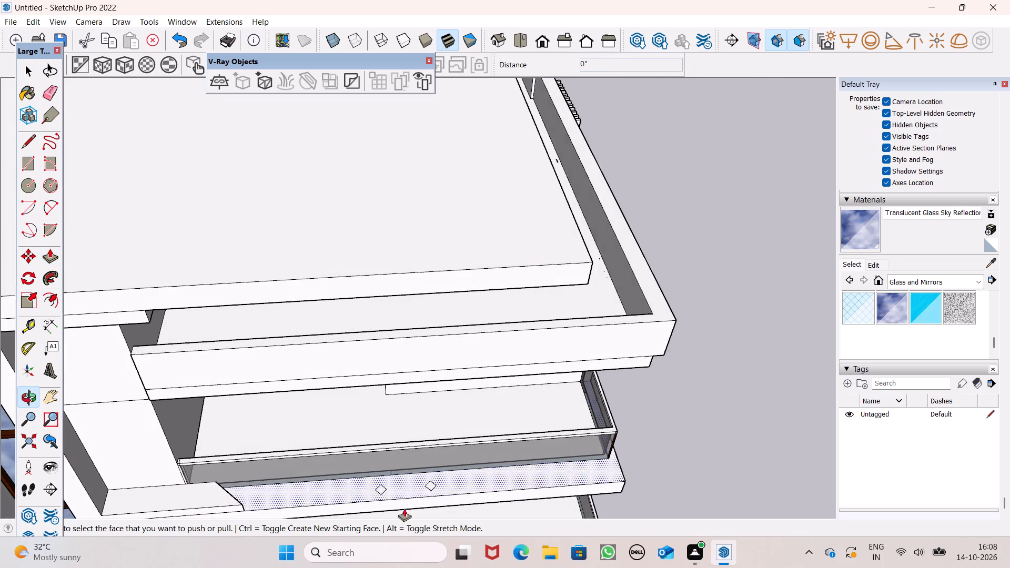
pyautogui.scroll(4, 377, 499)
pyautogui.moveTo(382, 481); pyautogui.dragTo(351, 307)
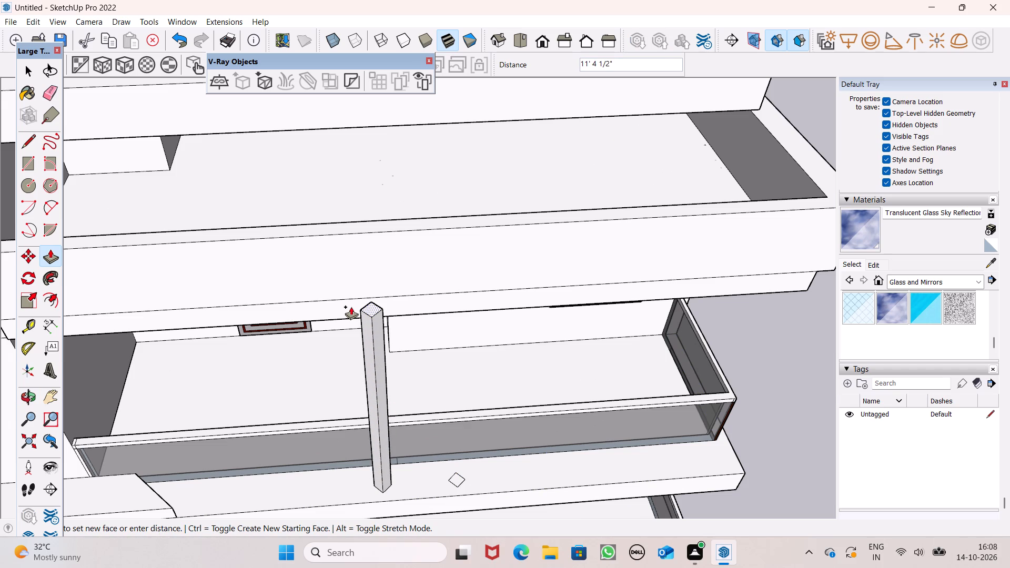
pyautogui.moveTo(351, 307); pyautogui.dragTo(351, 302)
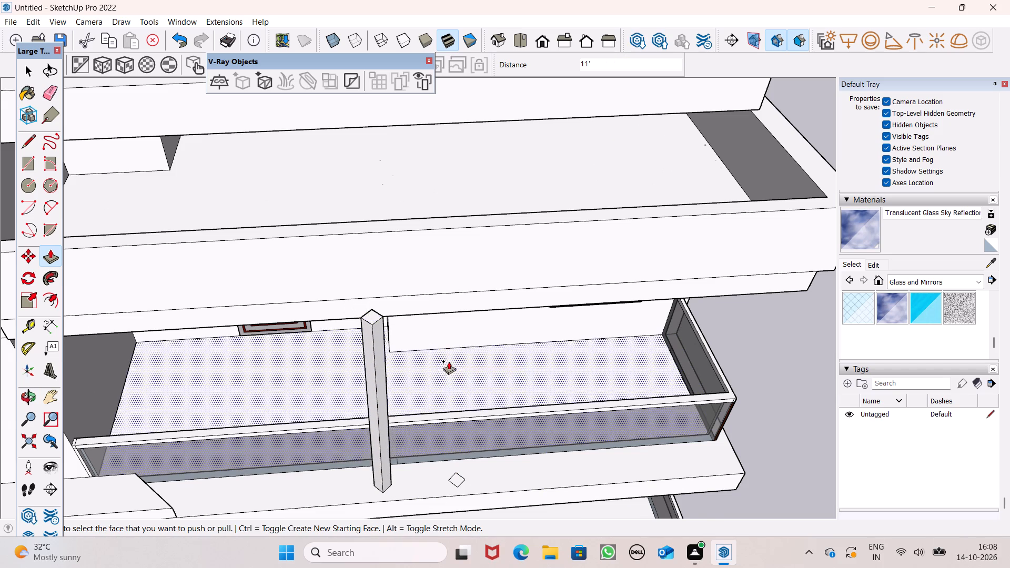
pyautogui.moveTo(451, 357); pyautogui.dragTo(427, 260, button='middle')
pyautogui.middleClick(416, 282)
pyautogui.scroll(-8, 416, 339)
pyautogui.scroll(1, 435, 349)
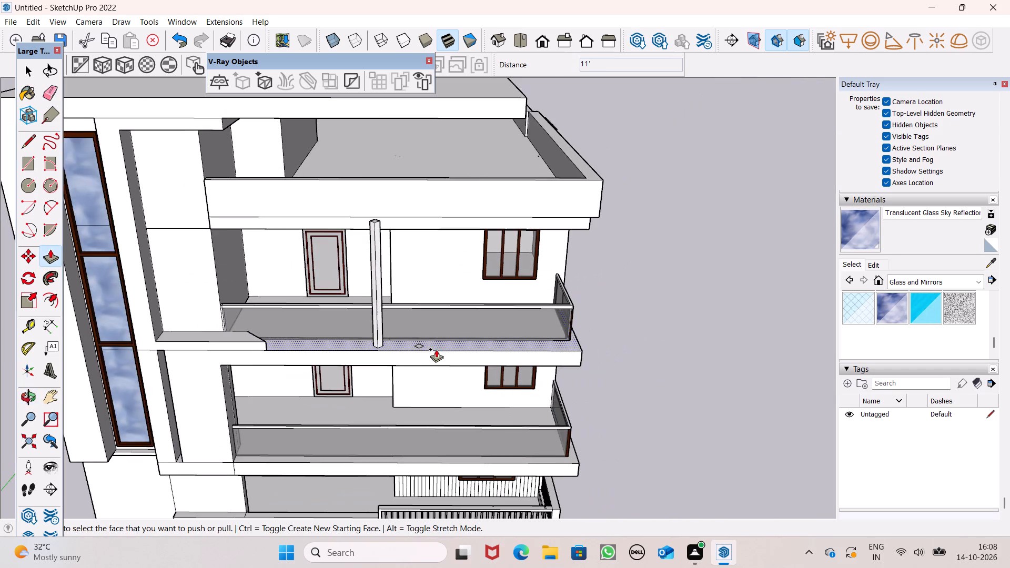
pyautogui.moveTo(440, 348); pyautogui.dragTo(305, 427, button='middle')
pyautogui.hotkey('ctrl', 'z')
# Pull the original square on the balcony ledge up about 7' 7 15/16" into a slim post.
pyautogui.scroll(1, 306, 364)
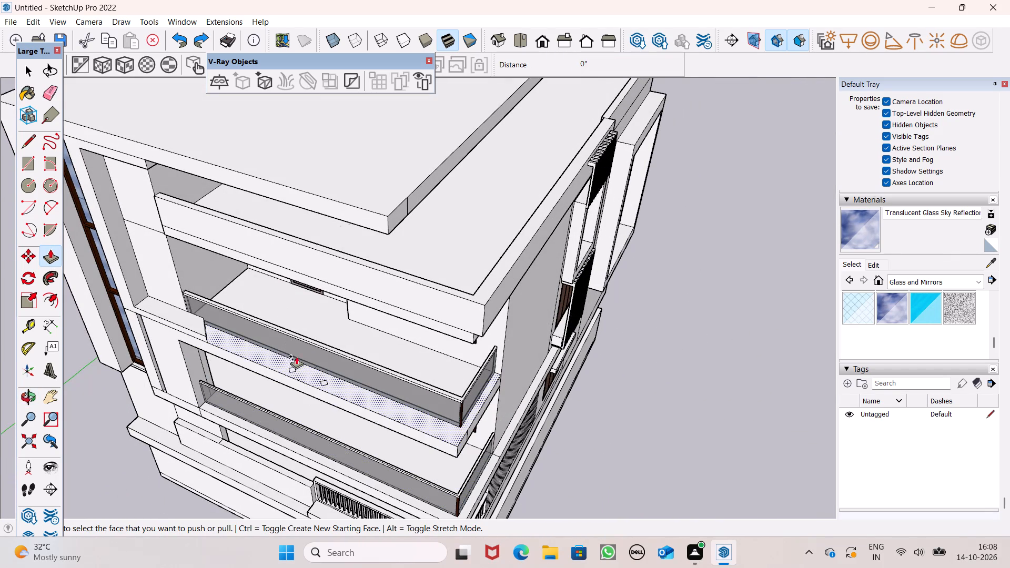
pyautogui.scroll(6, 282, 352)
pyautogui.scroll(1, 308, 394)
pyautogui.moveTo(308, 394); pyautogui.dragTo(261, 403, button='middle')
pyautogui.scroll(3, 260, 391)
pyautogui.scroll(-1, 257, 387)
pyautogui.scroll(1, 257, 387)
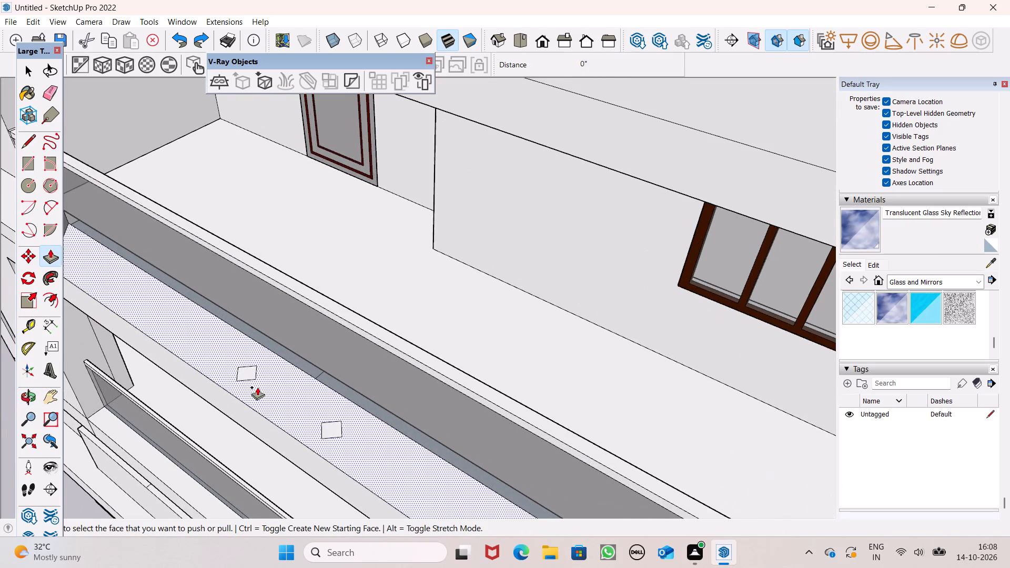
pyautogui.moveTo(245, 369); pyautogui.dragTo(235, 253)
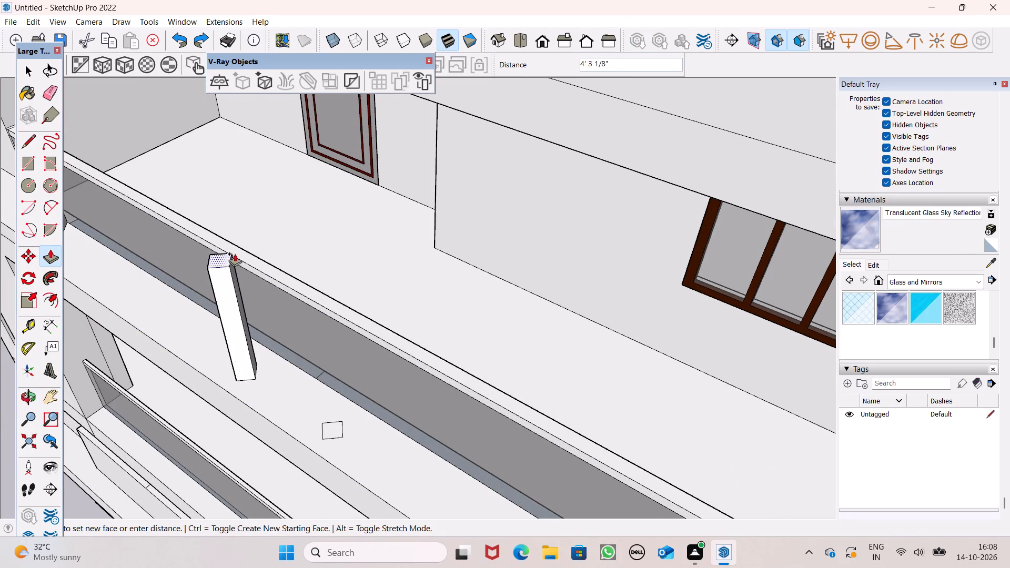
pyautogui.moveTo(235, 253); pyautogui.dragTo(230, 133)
# Examine the post against the upper balcony, its railing and the slab above from the front and below.
pyautogui.scroll(-3, 325, 247)
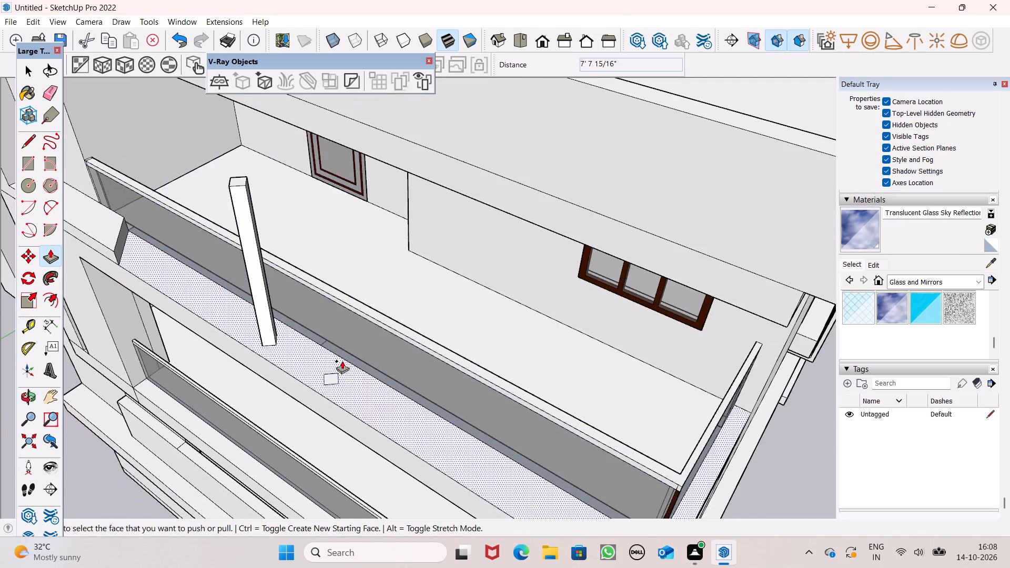
pyautogui.moveTo(393, 382); pyautogui.dragTo(650, 368, button='middle')
pyautogui.scroll(1, 532, 318)
pyautogui.scroll(-6, 649, 329)
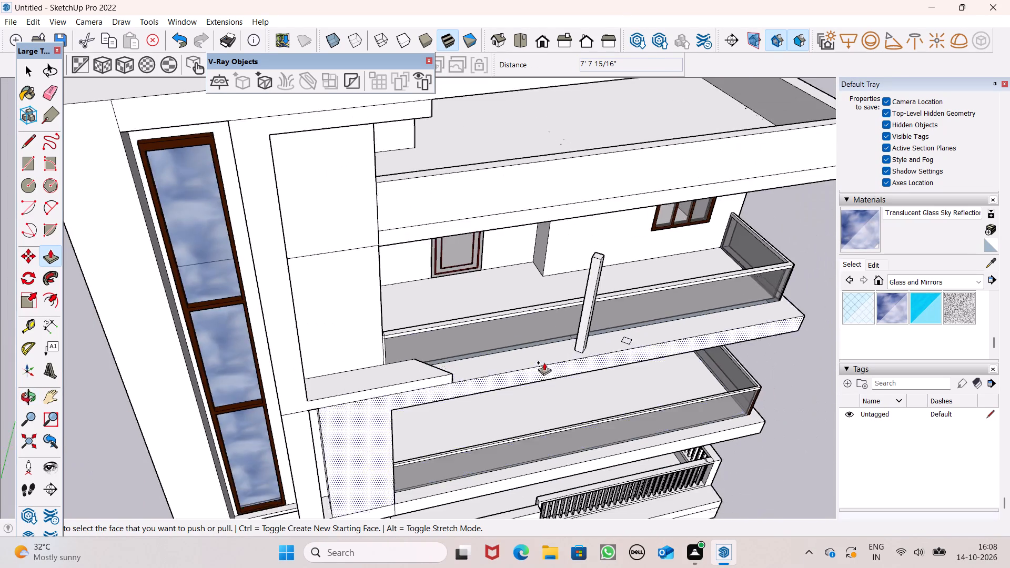
pyautogui.scroll(-6, 528, 374)
pyautogui.moveTo(618, 374); pyautogui.dragTo(485, 177, button='middle')
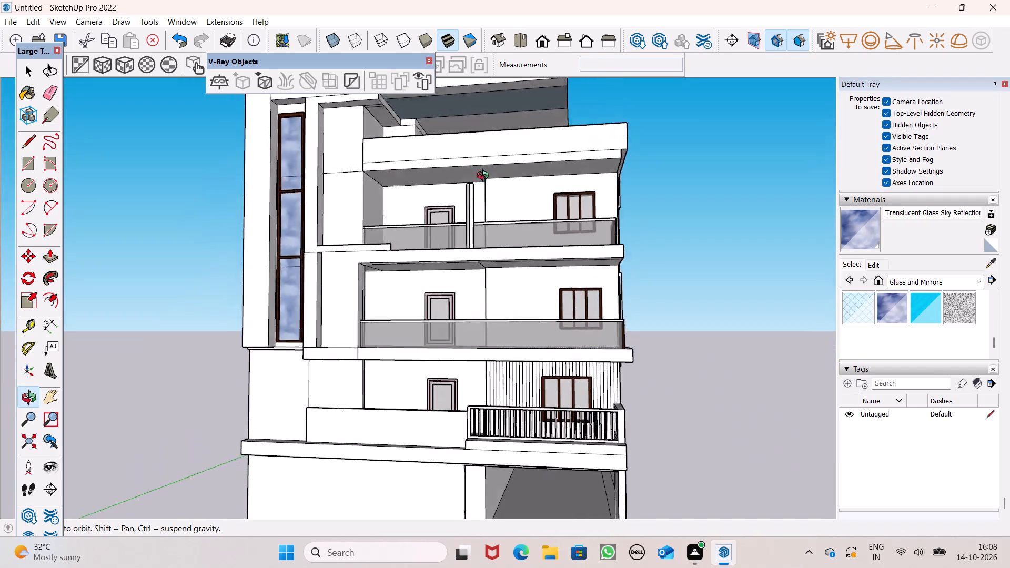
pyautogui.moveTo(485, 177); pyautogui.dragTo(518, 242, button='middle')
pyautogui.scroll(5, 517, 244)
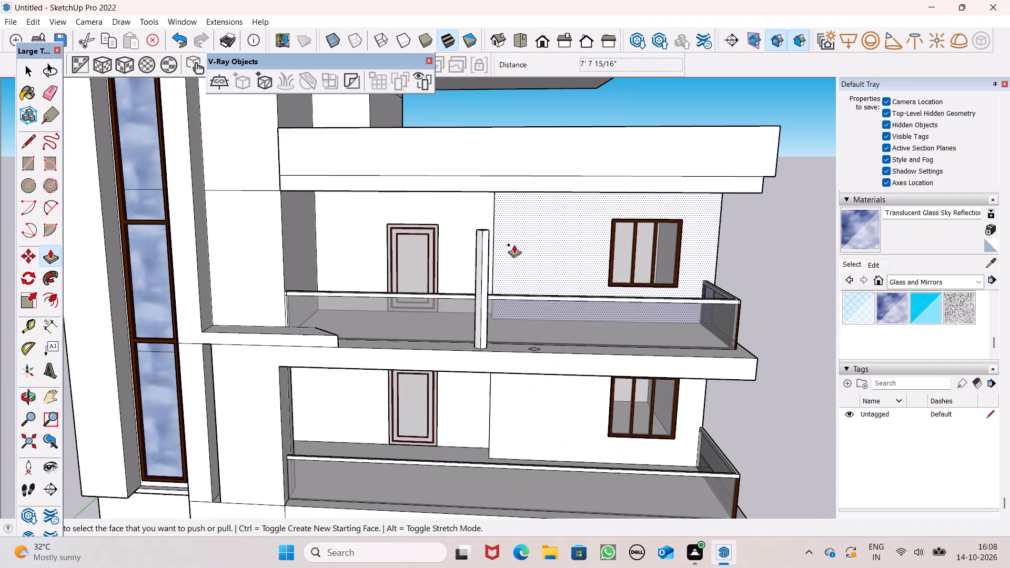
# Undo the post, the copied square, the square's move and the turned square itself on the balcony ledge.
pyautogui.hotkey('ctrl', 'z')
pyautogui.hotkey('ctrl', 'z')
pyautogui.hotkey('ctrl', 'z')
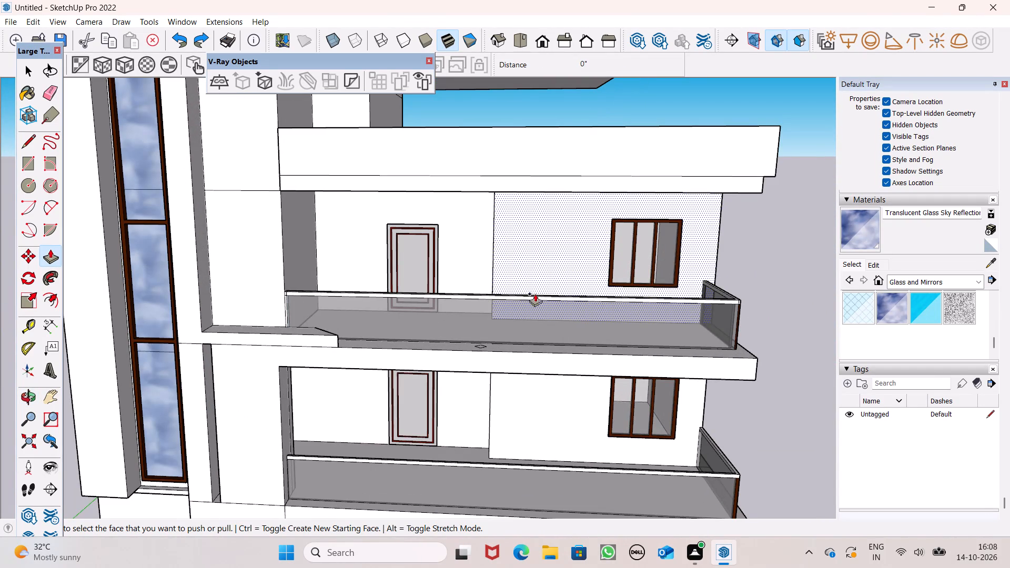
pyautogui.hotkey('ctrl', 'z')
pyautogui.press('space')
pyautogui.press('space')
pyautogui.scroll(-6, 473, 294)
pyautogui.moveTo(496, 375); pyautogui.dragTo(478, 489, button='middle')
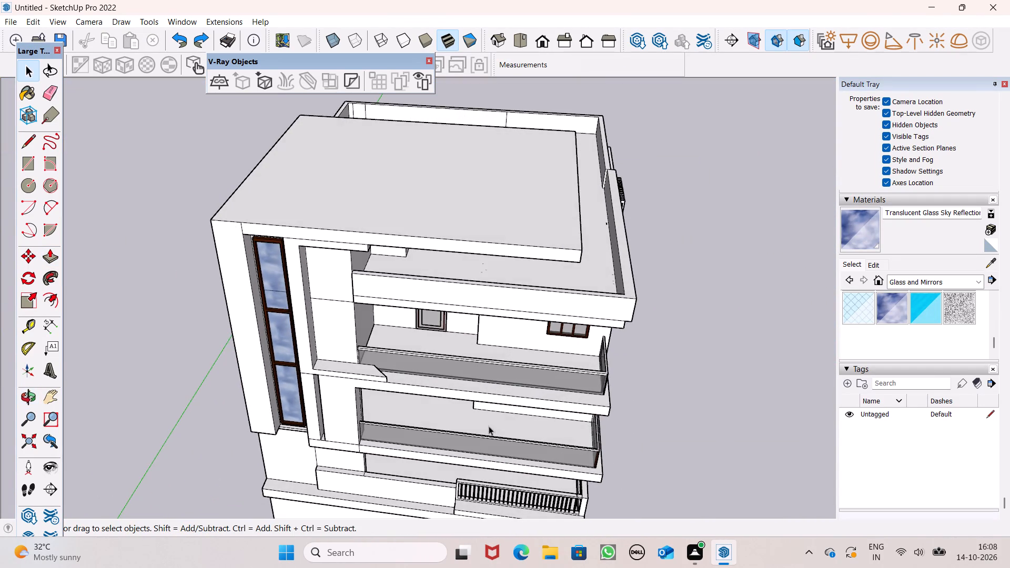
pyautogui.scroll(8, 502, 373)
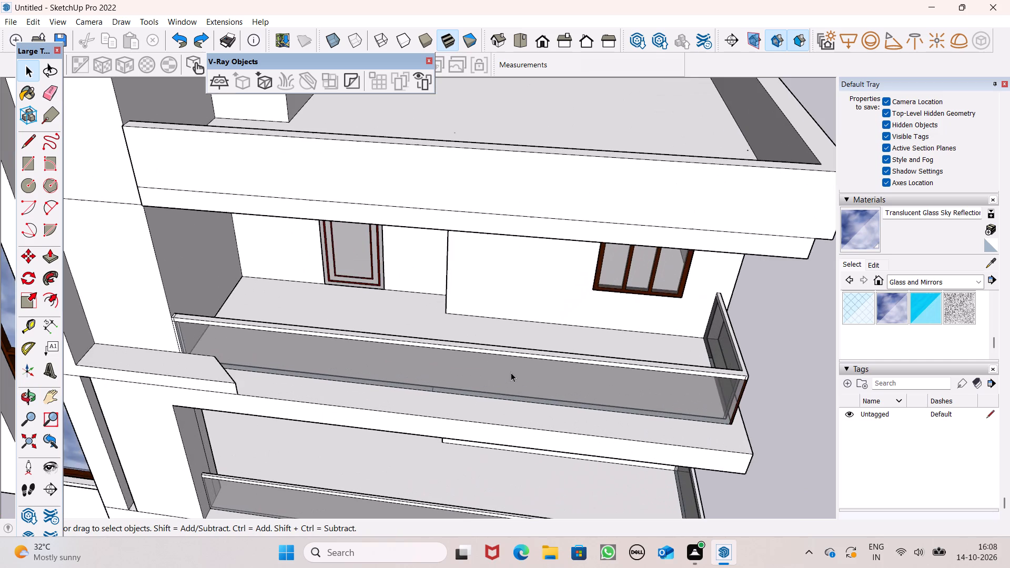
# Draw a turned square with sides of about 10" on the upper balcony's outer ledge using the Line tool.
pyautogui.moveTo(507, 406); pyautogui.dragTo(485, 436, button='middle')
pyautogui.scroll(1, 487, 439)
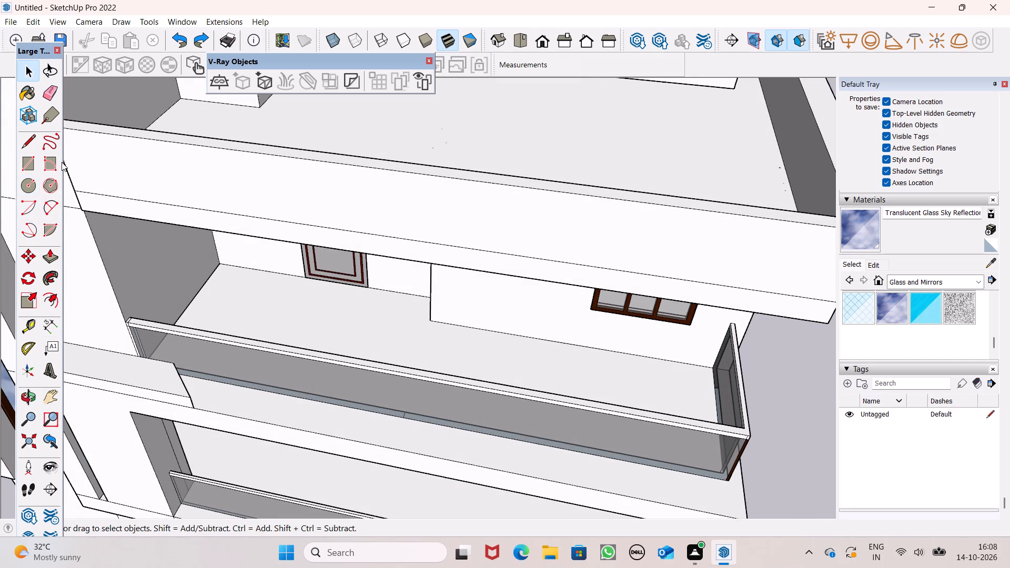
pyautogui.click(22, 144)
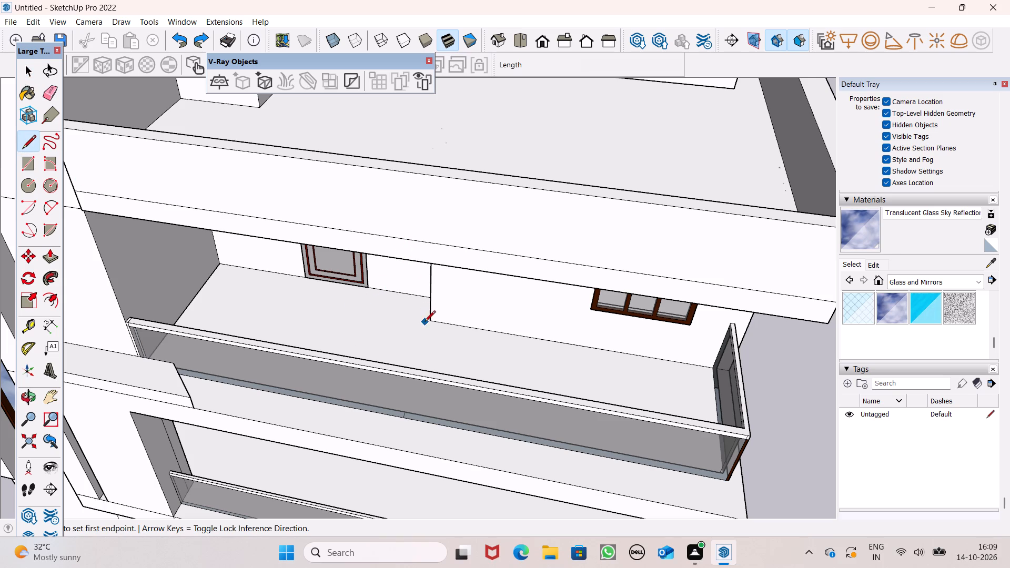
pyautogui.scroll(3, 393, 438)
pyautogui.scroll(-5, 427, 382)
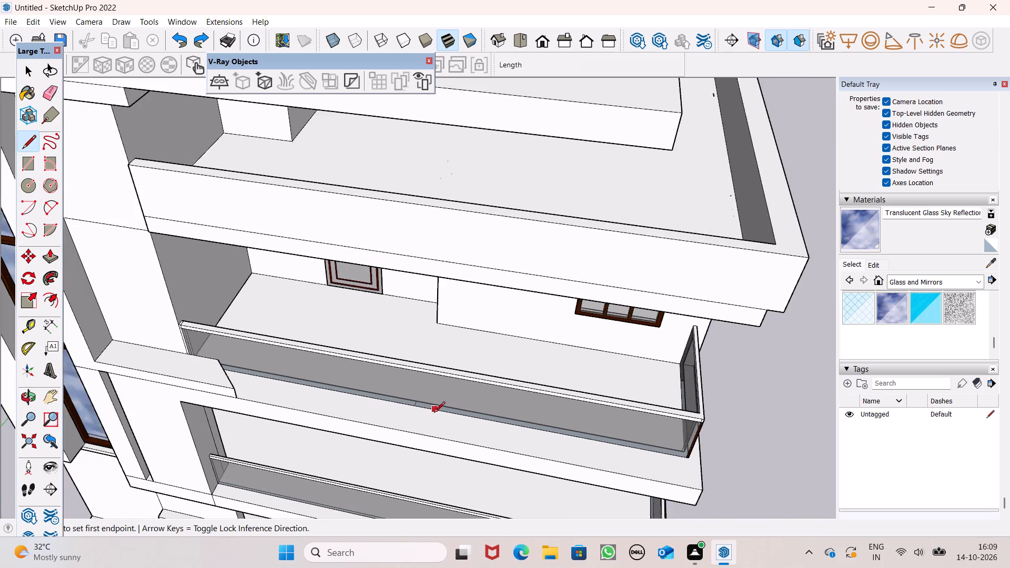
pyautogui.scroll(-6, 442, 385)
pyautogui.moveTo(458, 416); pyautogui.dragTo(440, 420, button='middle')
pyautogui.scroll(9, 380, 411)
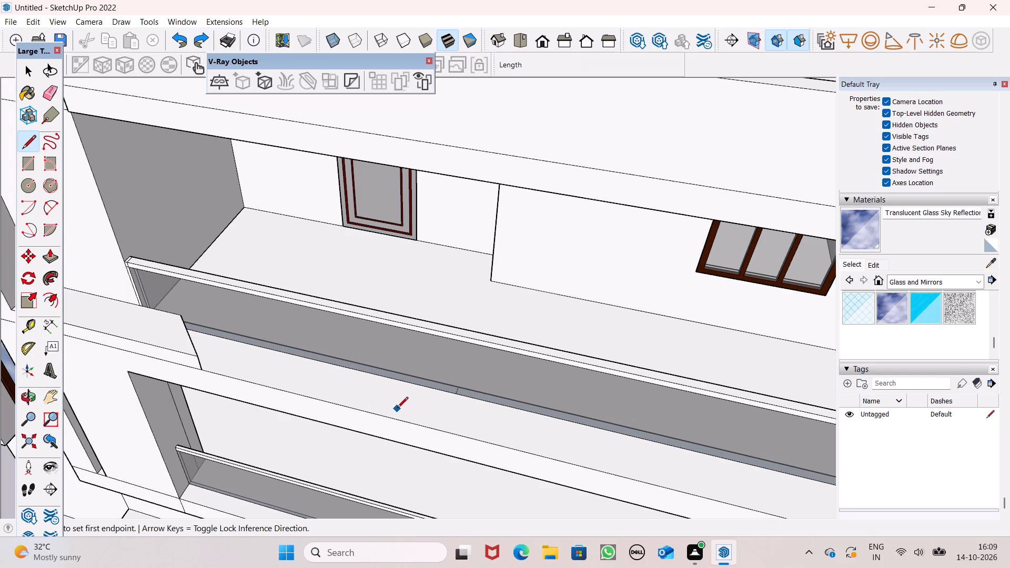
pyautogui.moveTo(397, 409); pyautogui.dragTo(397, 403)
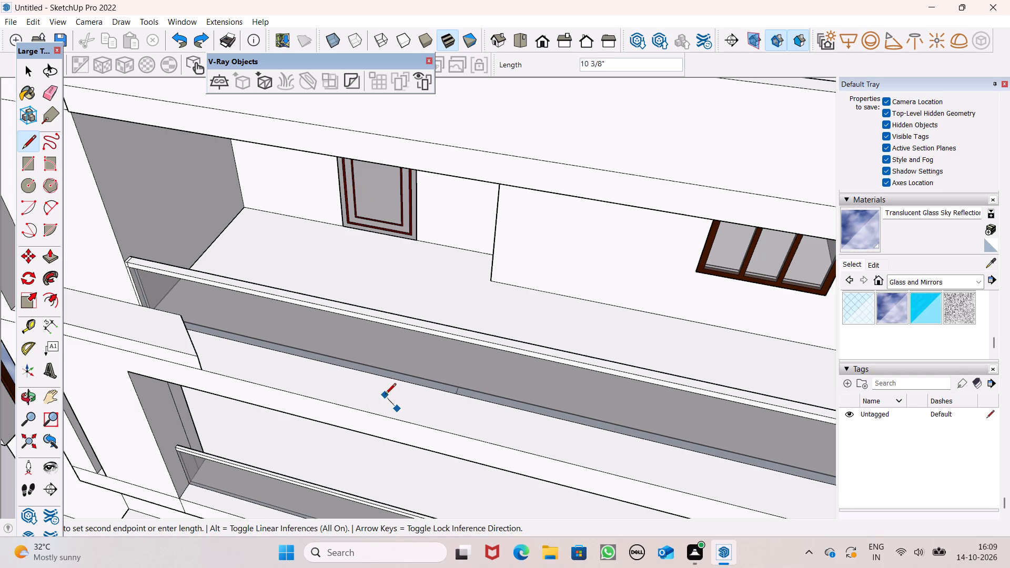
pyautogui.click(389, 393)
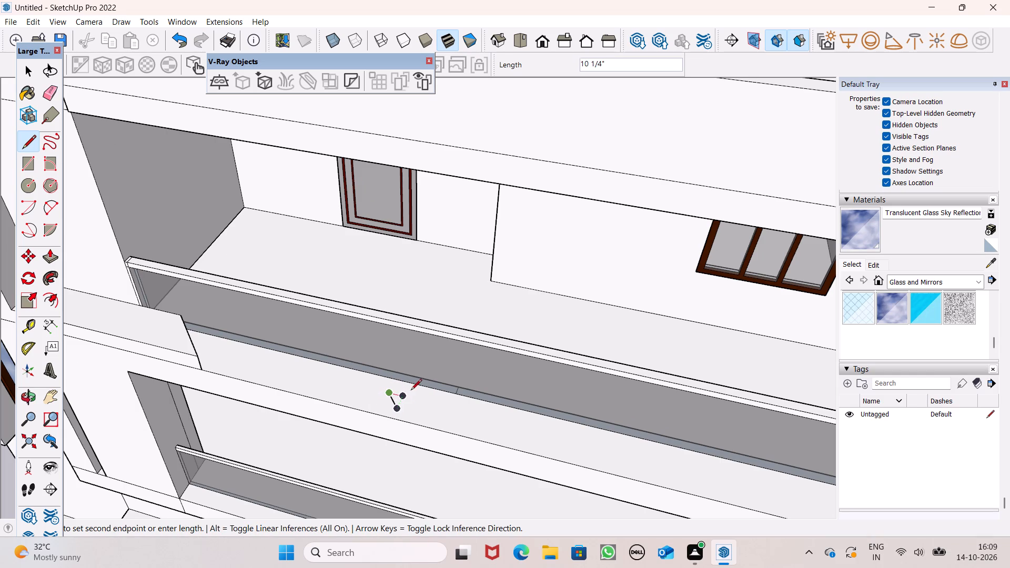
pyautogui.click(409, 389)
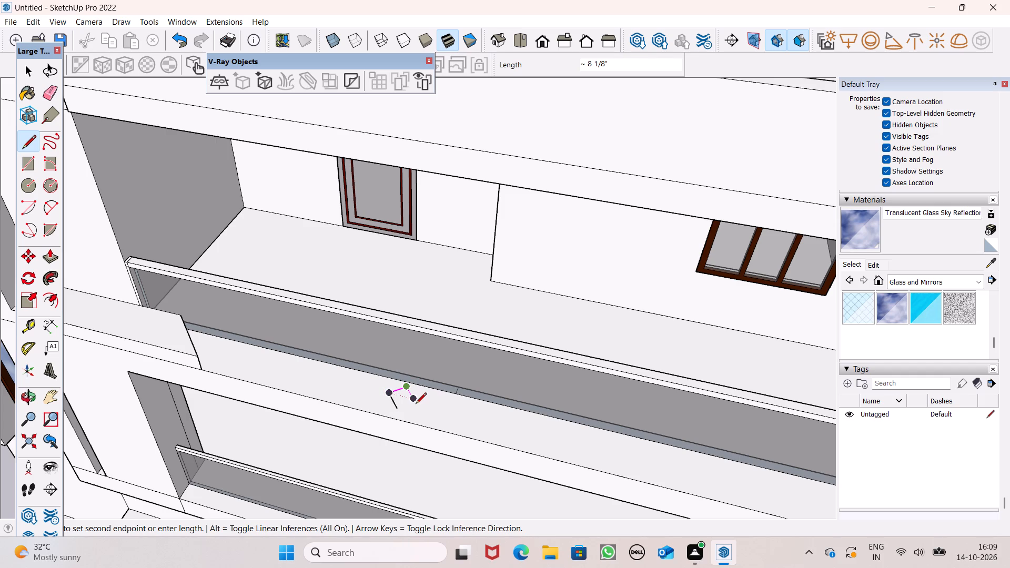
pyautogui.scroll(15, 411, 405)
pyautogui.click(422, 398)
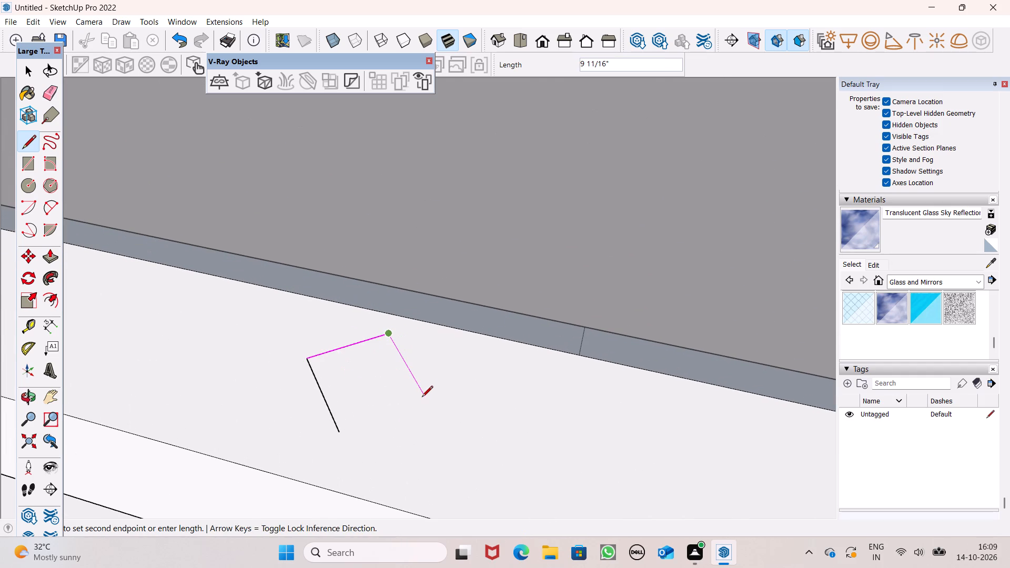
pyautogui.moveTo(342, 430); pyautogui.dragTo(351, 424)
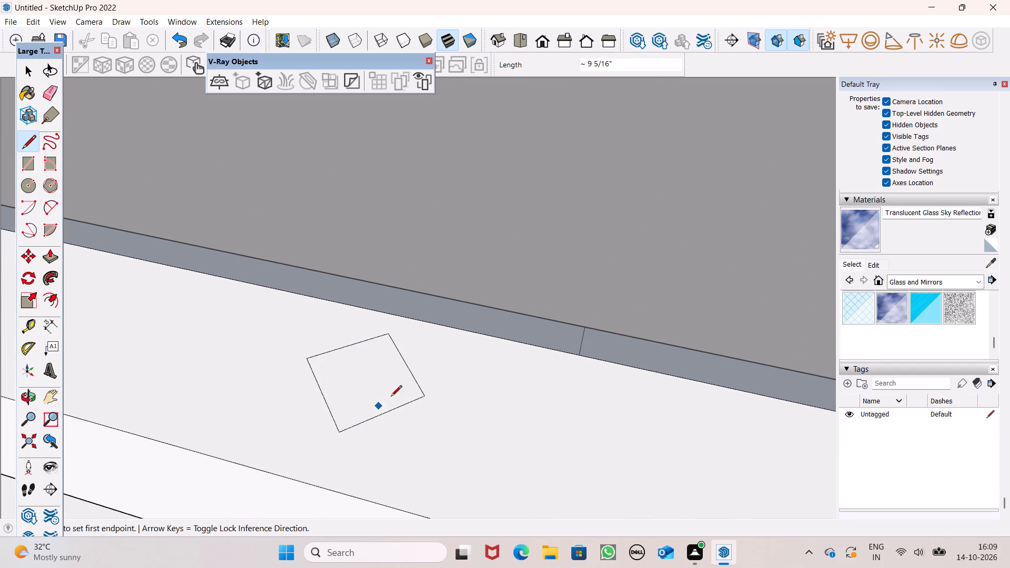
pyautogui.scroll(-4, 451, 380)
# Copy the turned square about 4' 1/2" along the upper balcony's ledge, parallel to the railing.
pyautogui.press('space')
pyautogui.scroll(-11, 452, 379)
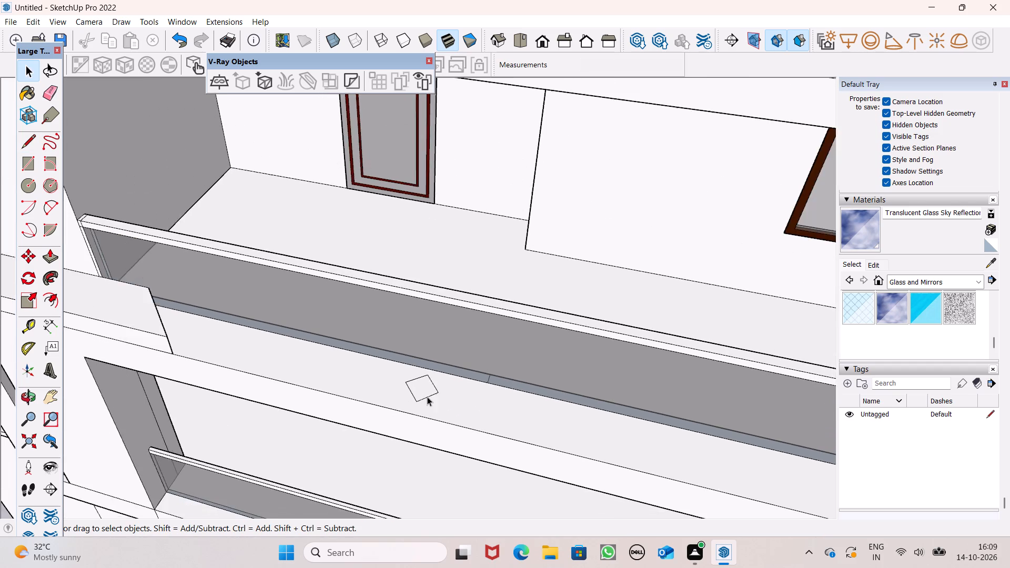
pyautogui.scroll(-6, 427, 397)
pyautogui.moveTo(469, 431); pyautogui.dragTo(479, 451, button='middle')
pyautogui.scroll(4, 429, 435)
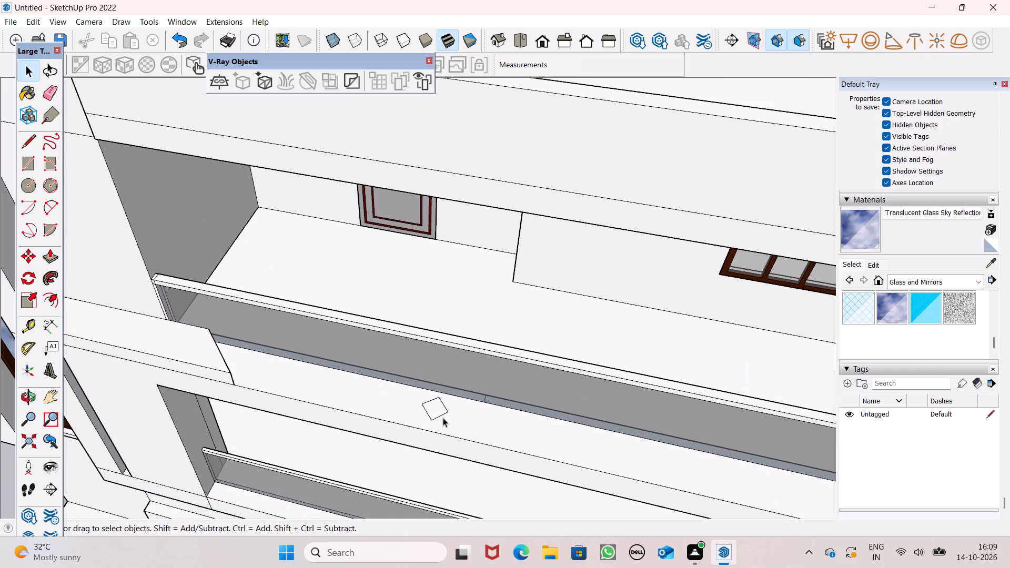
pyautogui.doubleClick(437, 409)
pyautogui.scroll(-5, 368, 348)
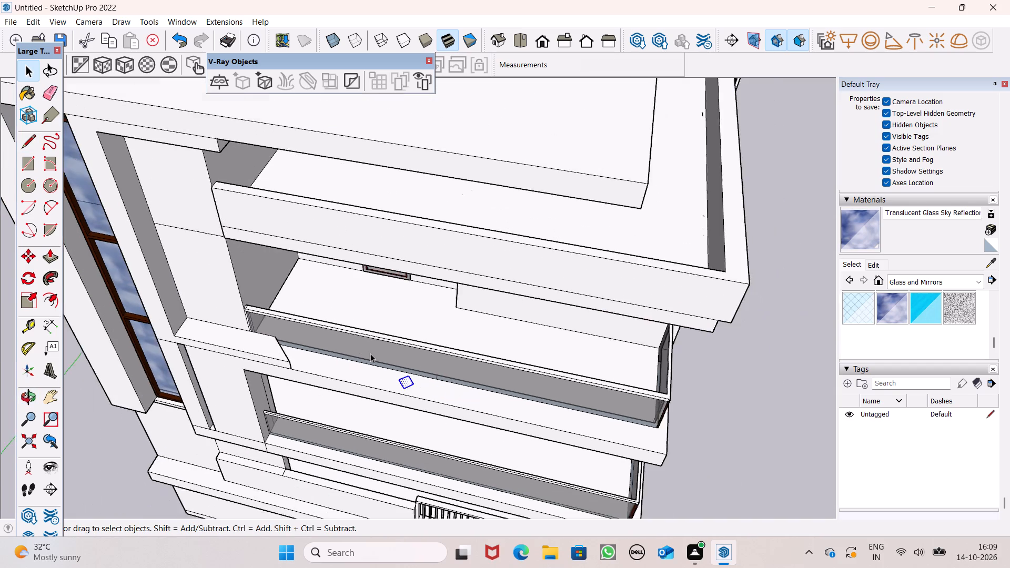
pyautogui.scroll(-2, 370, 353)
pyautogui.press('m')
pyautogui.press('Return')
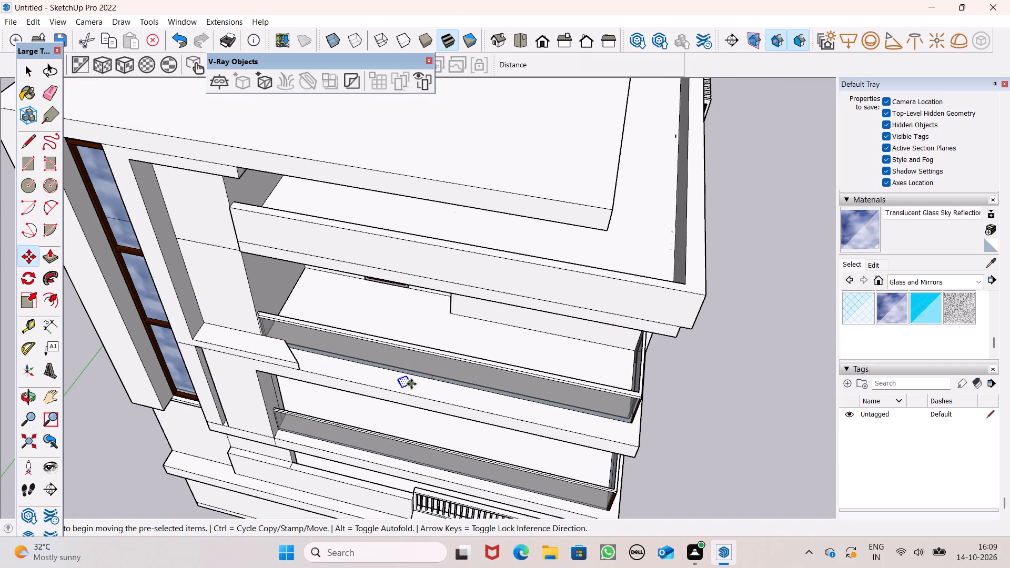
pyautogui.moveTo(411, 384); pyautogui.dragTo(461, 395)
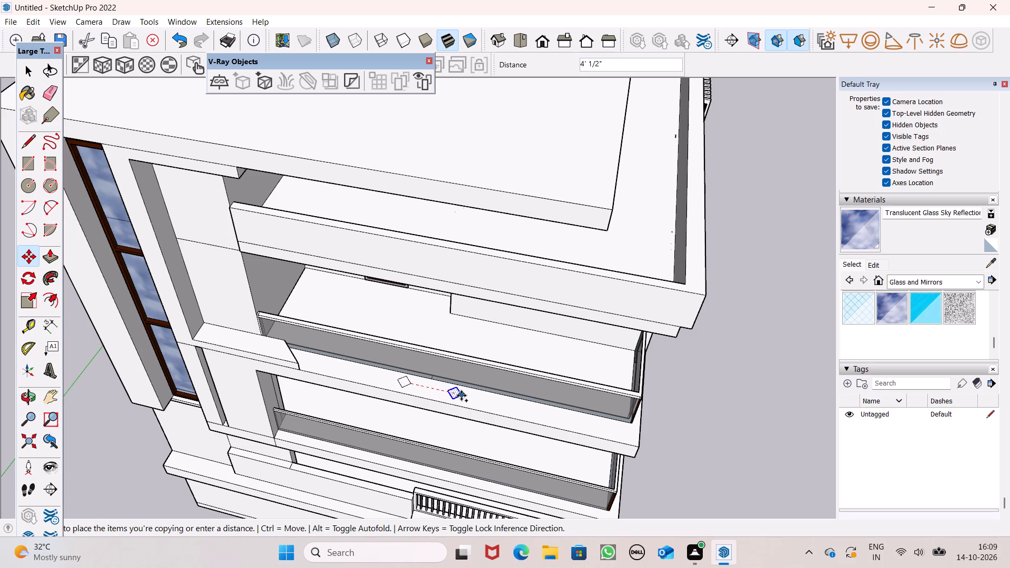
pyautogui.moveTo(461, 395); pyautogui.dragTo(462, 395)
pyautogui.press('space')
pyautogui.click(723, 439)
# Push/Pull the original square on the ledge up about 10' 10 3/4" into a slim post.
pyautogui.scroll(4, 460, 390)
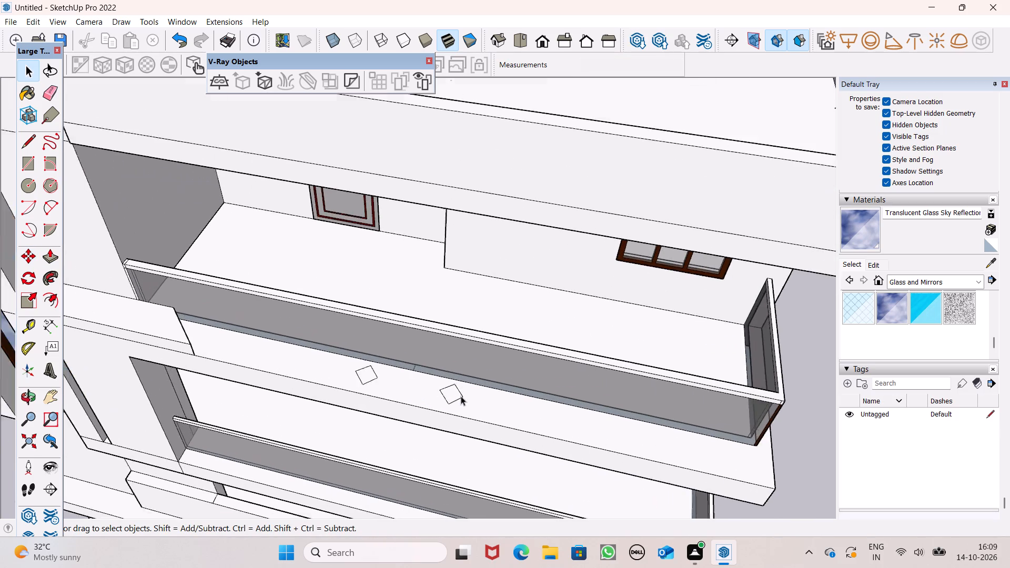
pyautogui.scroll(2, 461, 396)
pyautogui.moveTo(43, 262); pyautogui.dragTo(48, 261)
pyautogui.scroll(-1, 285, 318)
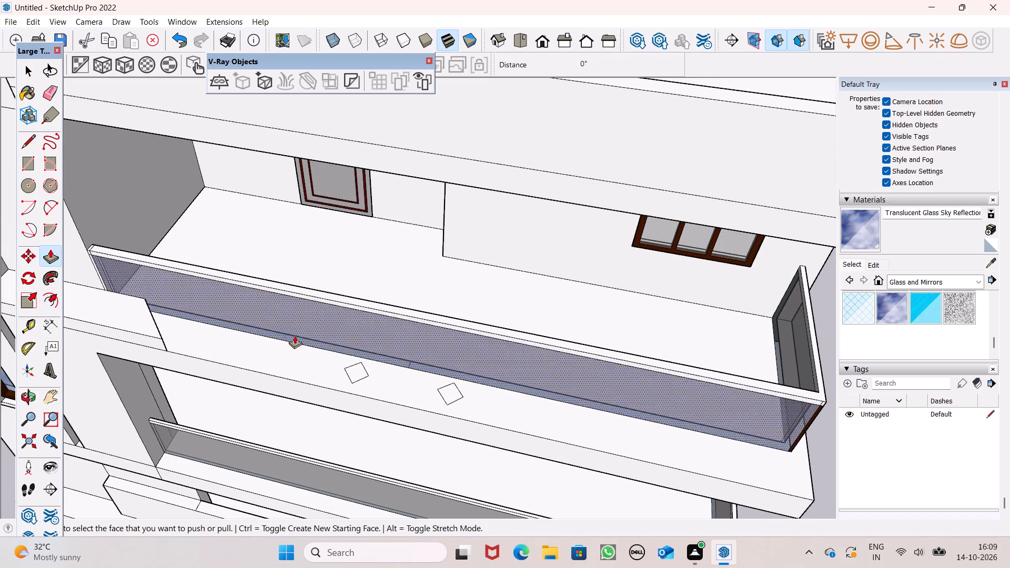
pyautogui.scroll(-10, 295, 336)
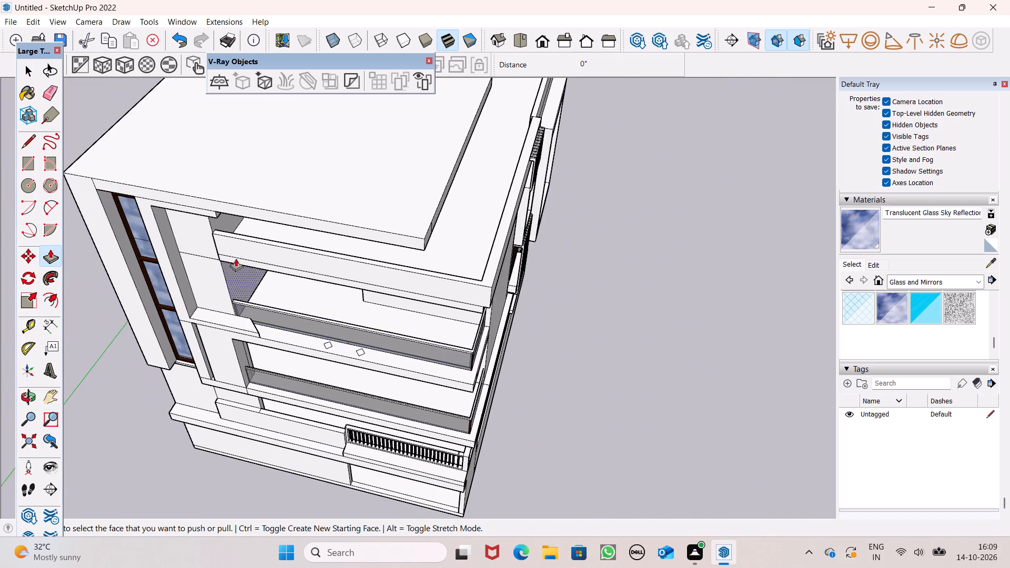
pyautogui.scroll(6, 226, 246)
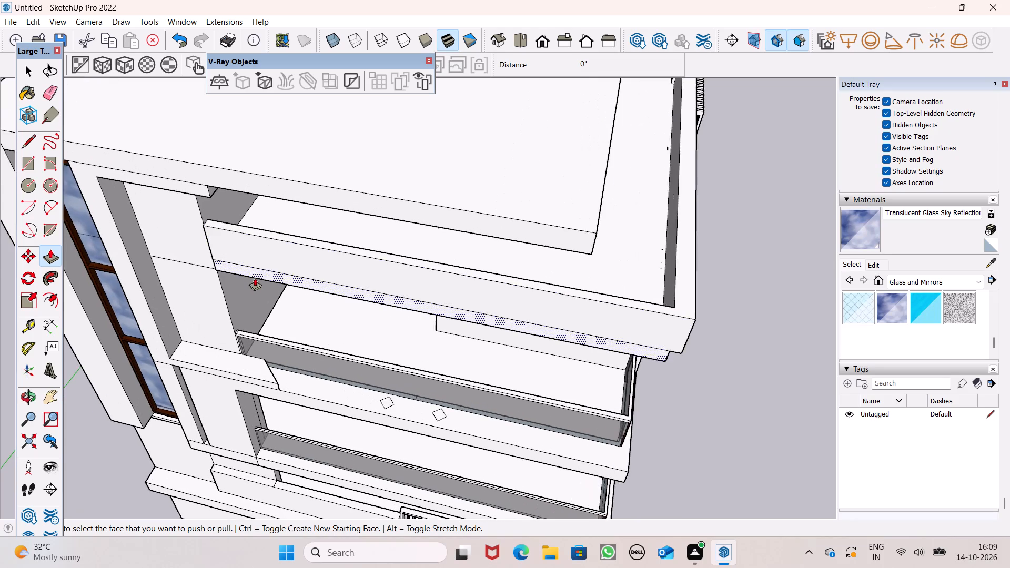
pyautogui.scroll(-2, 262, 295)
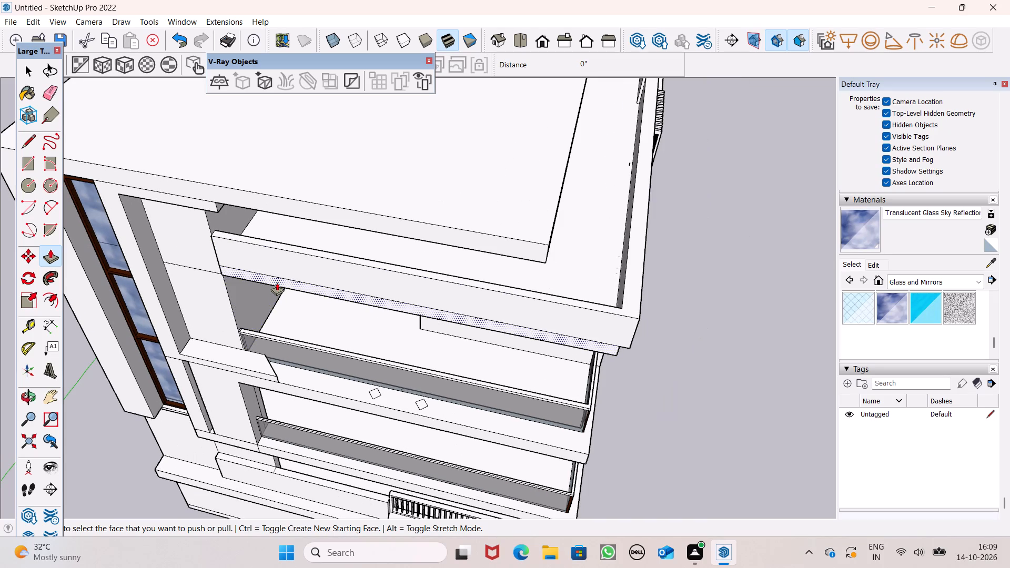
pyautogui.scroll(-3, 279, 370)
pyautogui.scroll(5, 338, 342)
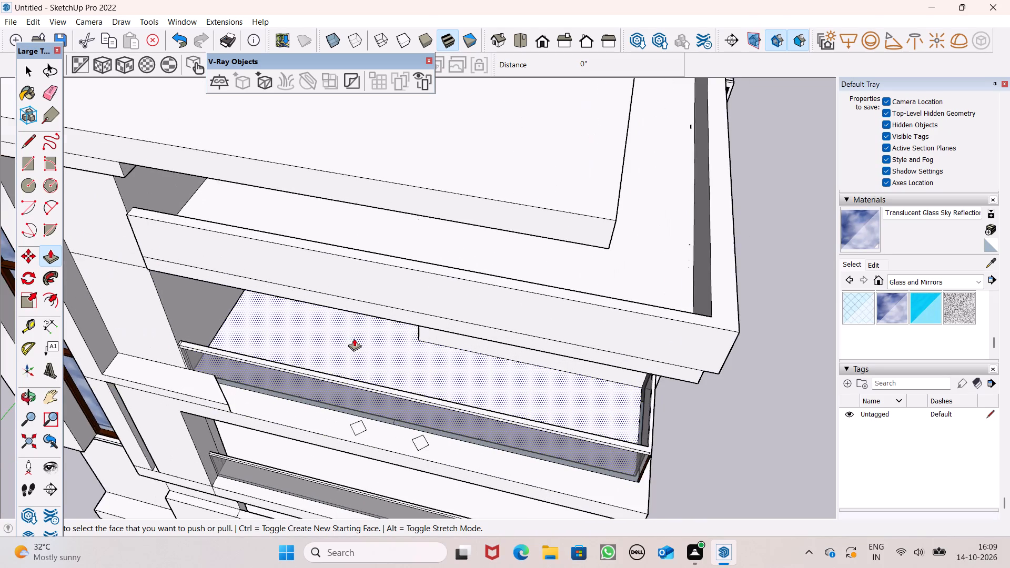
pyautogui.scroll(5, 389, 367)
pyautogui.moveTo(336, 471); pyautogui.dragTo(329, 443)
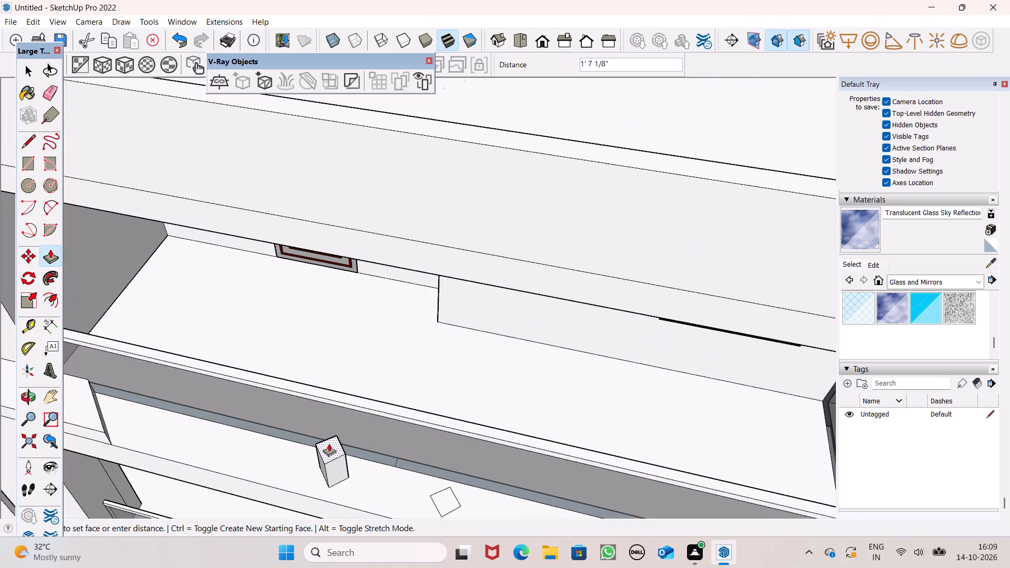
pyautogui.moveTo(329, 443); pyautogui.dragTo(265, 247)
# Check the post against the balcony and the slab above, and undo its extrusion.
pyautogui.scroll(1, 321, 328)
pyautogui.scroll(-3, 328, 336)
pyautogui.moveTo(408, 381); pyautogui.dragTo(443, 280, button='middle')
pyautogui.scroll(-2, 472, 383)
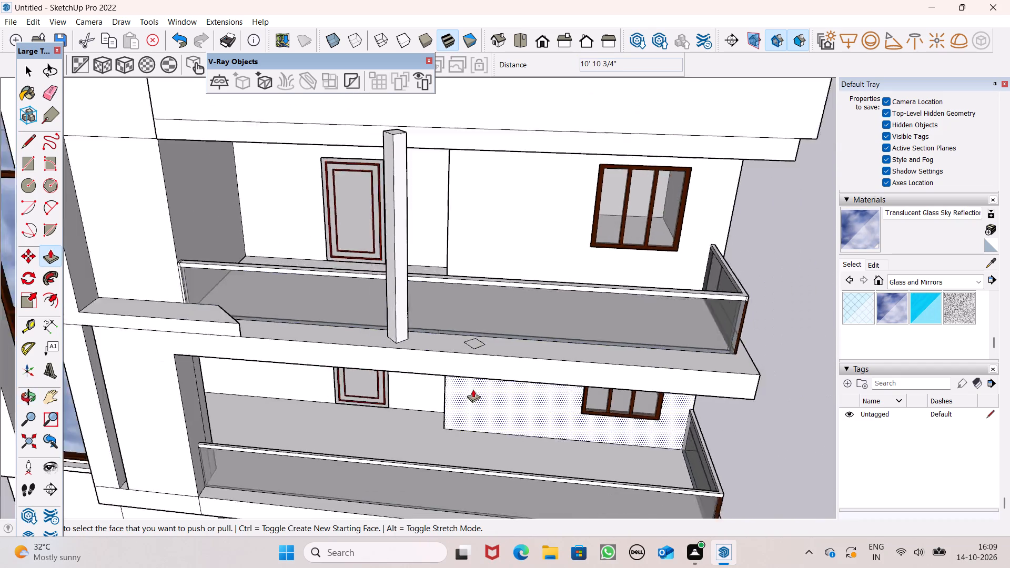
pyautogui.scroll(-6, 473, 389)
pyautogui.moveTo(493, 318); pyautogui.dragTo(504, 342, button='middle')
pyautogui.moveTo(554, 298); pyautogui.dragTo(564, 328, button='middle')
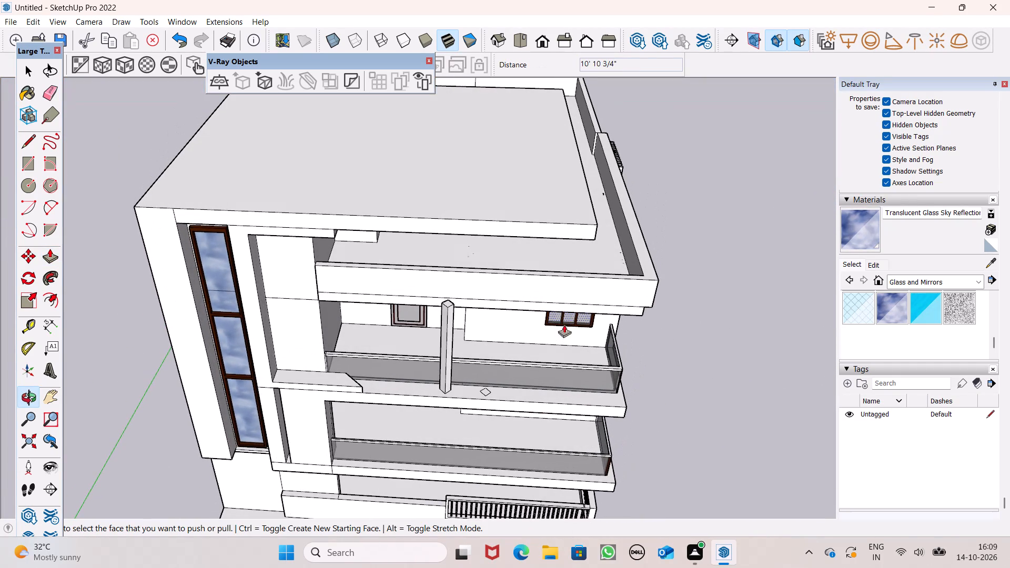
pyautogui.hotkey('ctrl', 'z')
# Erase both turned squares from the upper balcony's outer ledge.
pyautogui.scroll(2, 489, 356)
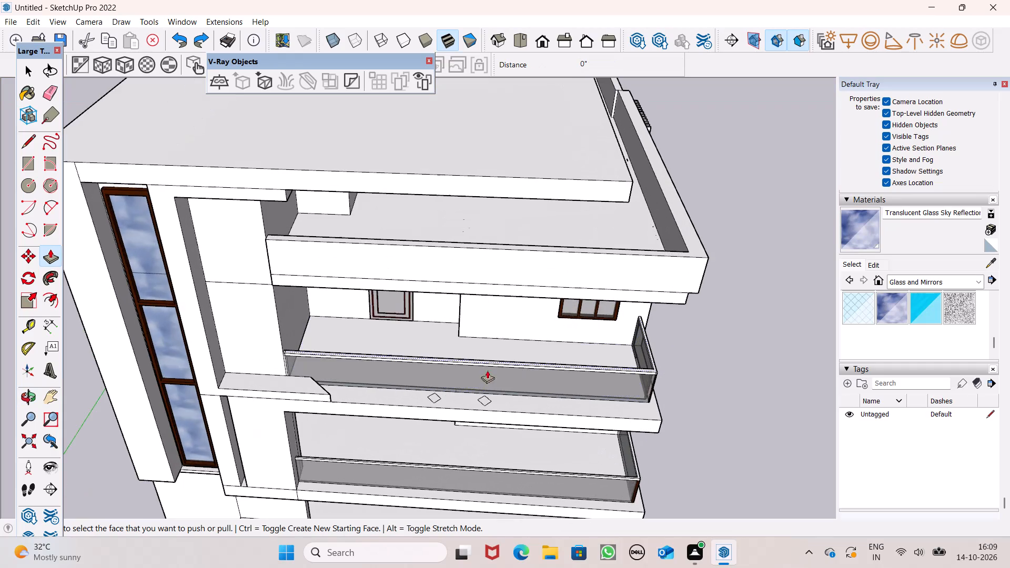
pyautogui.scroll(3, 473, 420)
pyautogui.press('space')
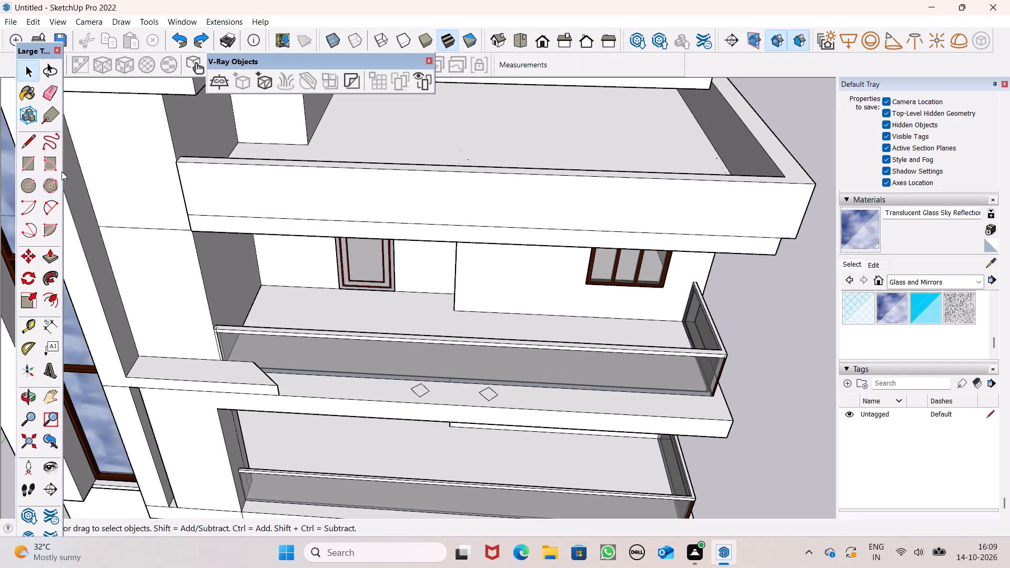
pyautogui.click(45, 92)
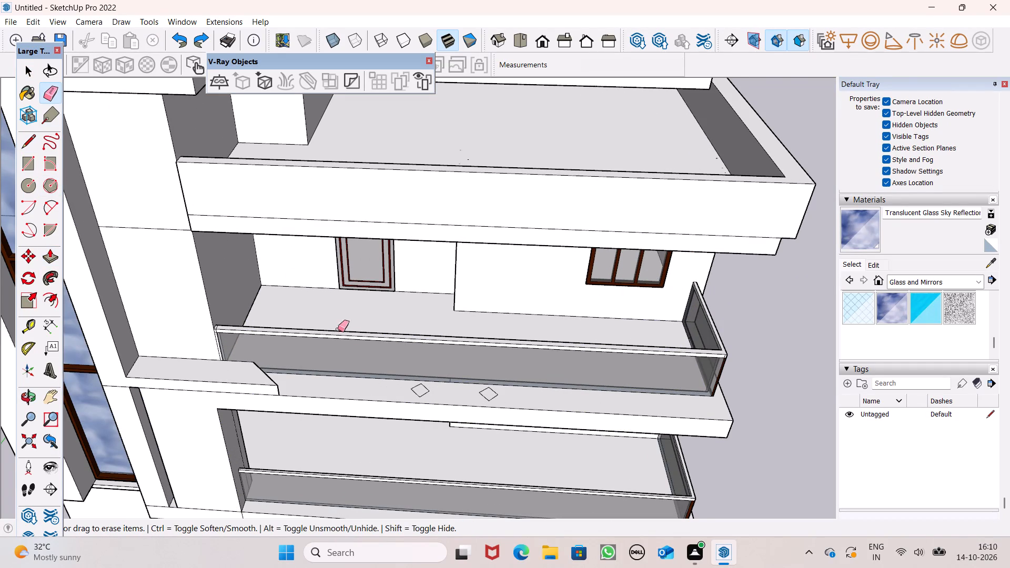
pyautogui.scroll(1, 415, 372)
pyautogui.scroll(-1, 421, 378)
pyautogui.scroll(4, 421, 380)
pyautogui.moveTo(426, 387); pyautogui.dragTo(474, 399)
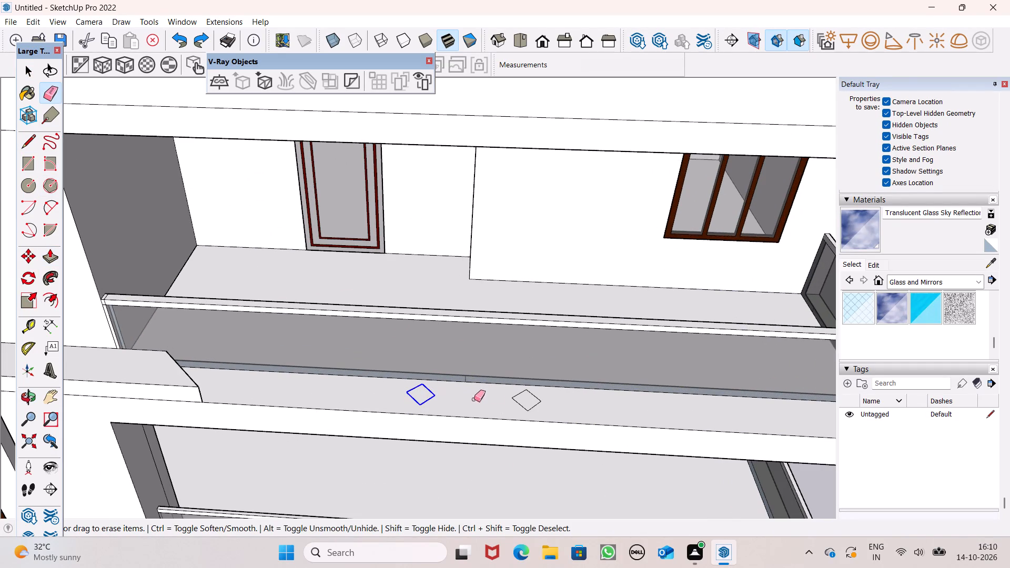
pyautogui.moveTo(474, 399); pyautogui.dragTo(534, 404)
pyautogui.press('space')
# Examine the whole front facade, comparing the tall window, the stacked balconies and the roof slab from several distances and angles.
pyautogui.scroll(-6, 479, 214)
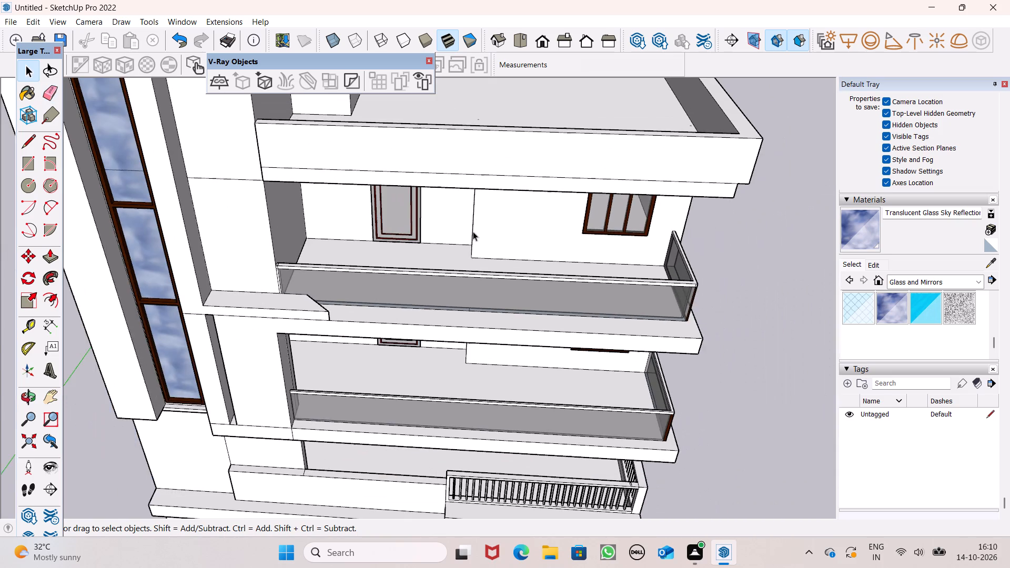
pyautogui.scroll(-3, 439, 218)
pyautogui.scroll(-1, 439, 147)
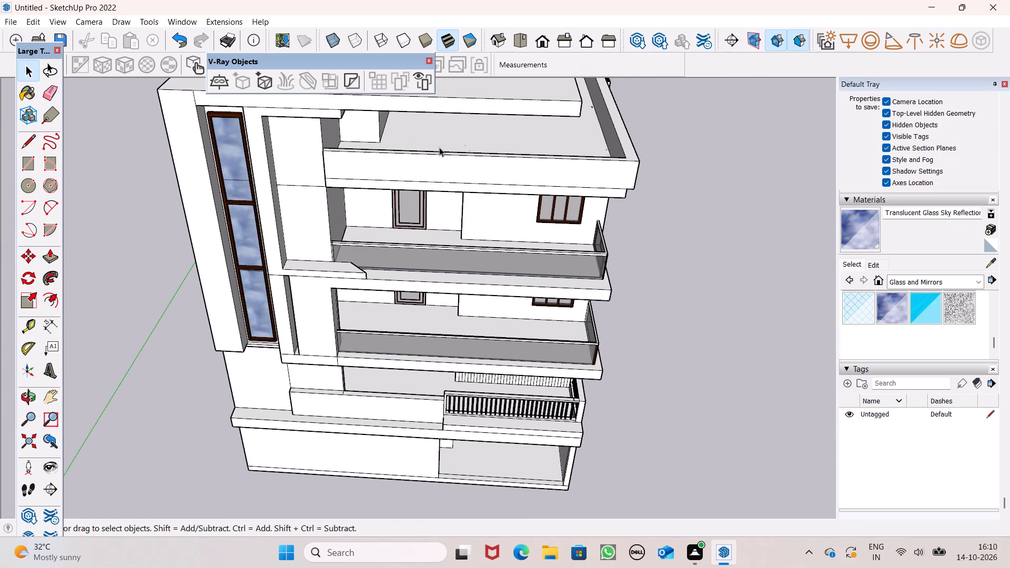
pyautogui.scroll(-6, 439, 147)
pyautogui.scroll(1, 438, 158)
pyautogui.scroll(-1, 438, 158)
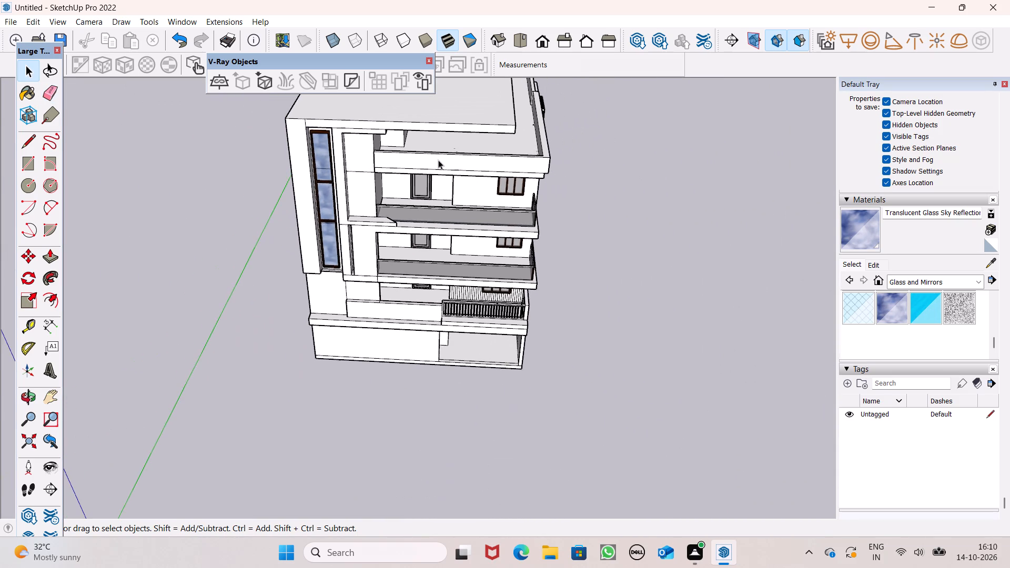
pyautogui.scroll(-5, 438, 160)
pyautogui.scroll(8, 468, 188)
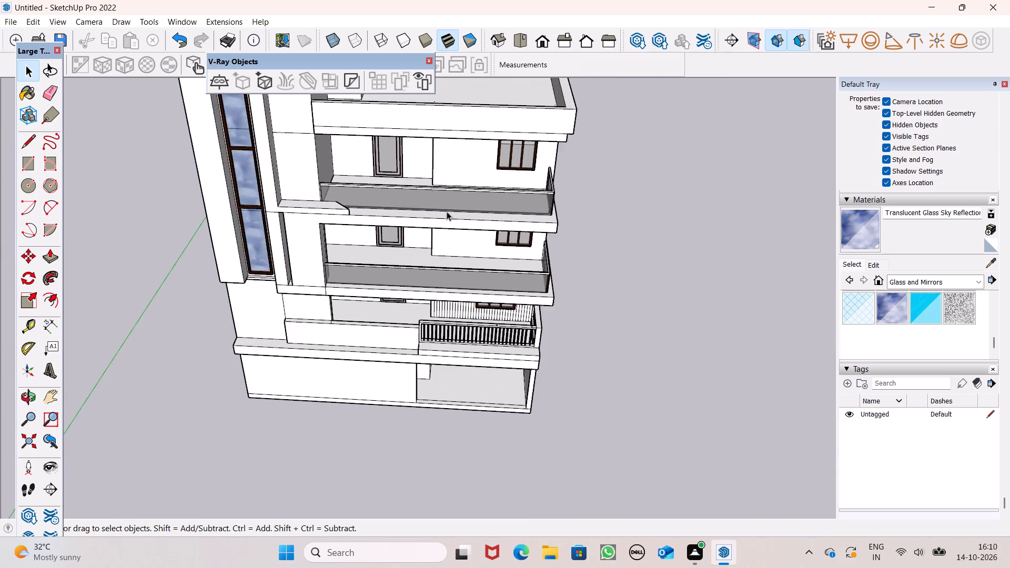
pyautogui.scroll(4, 447, 211)
pyautogui.scroll(-3, 474, 250)
pyautogui.moveTo(470, 246); pyautogui.dragTo(479, 288, button='middle')
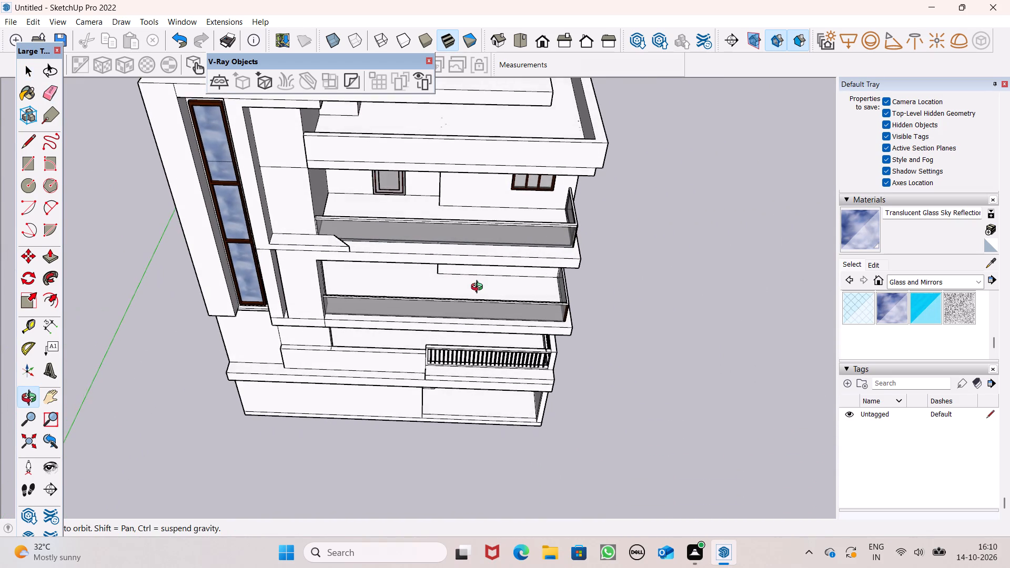
pyautogui.scroll(1, 479, 288)
pyautogui.moveTo(479, 288); pyautogui.dragTo(451, 276, button='middle')
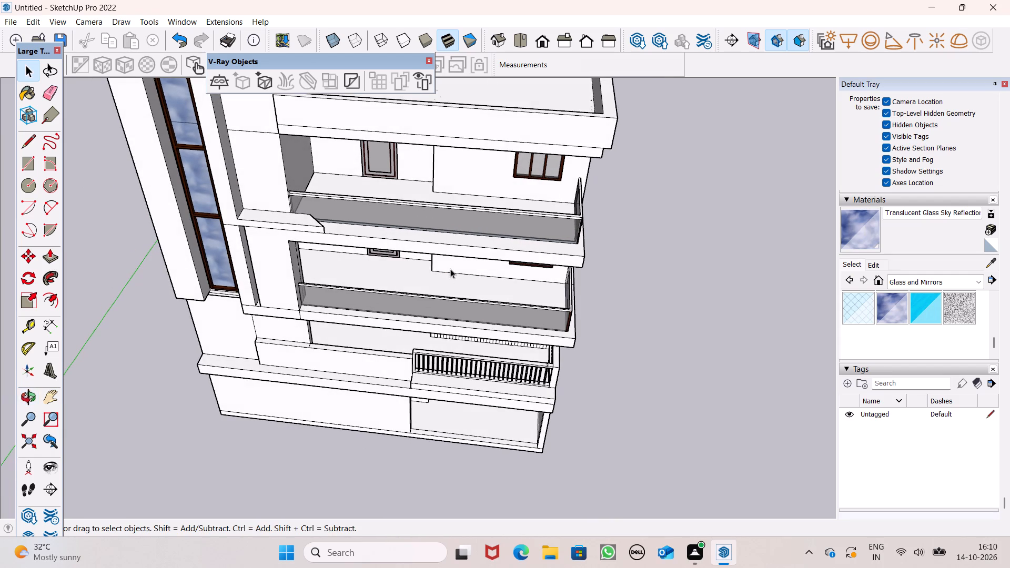
pyautogui.scroll(-6, 452, 255)
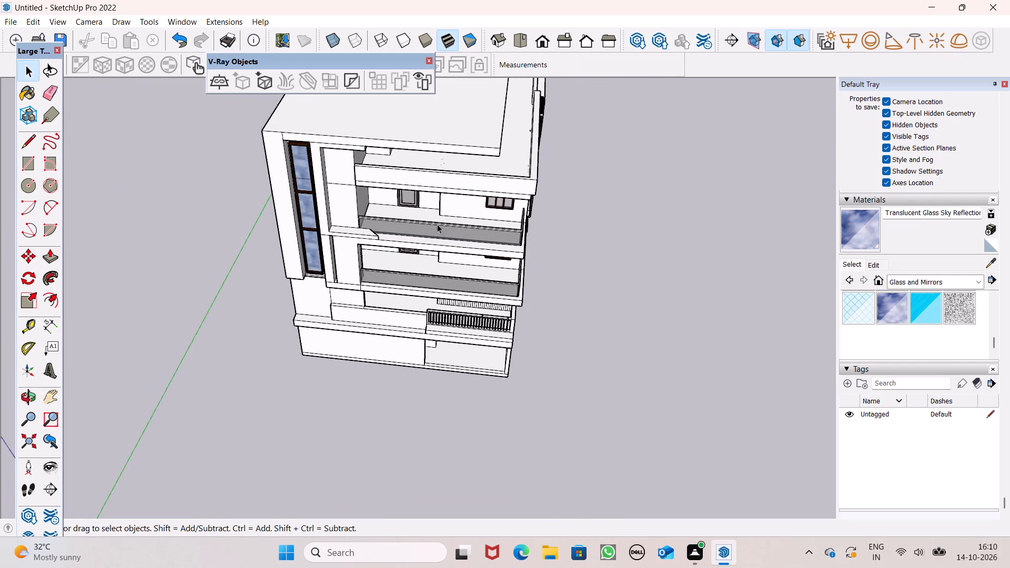
pyautogui.scroll(-2, 437, 224)
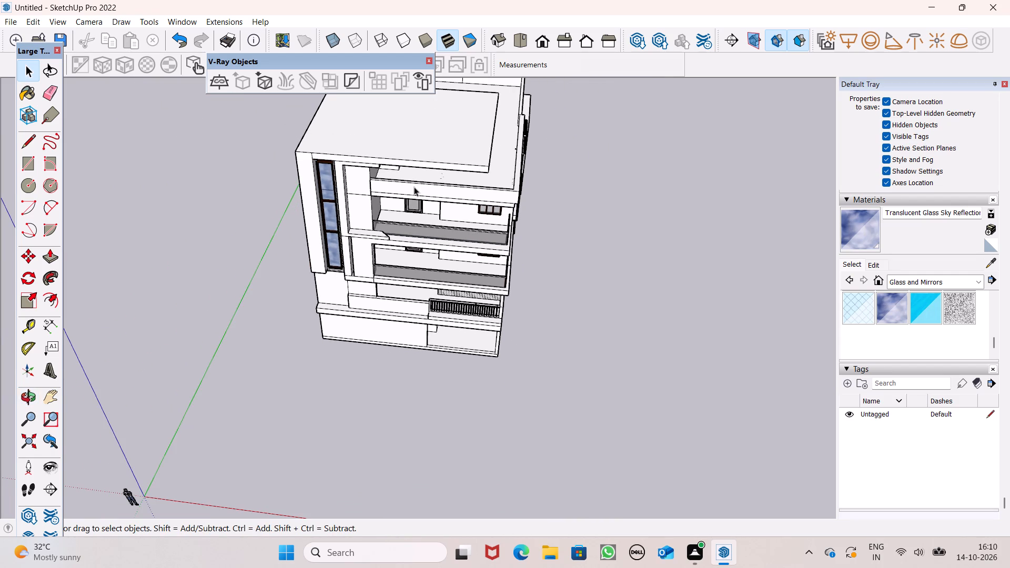
pyautogui.scroll(2, 382, 167)
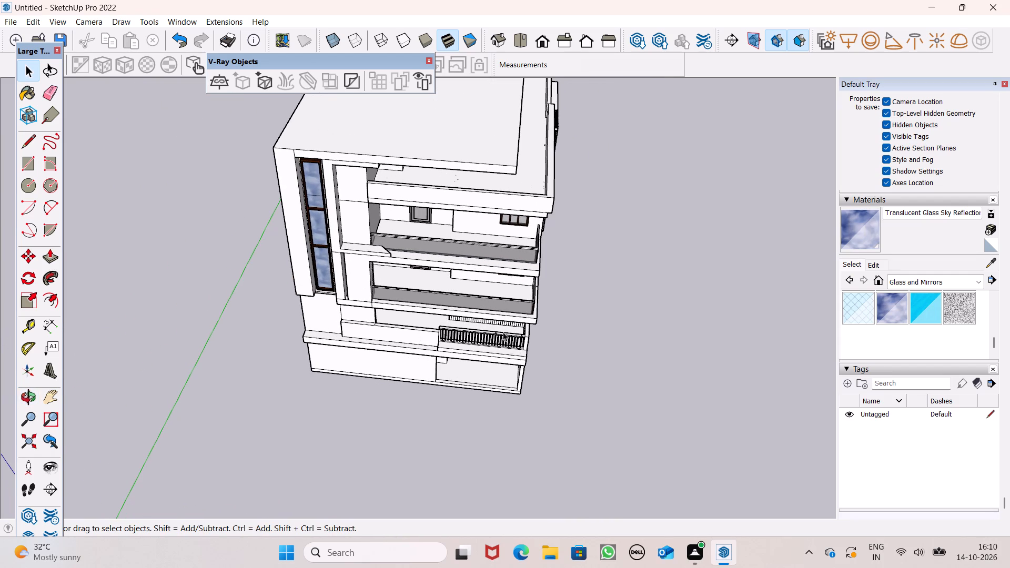
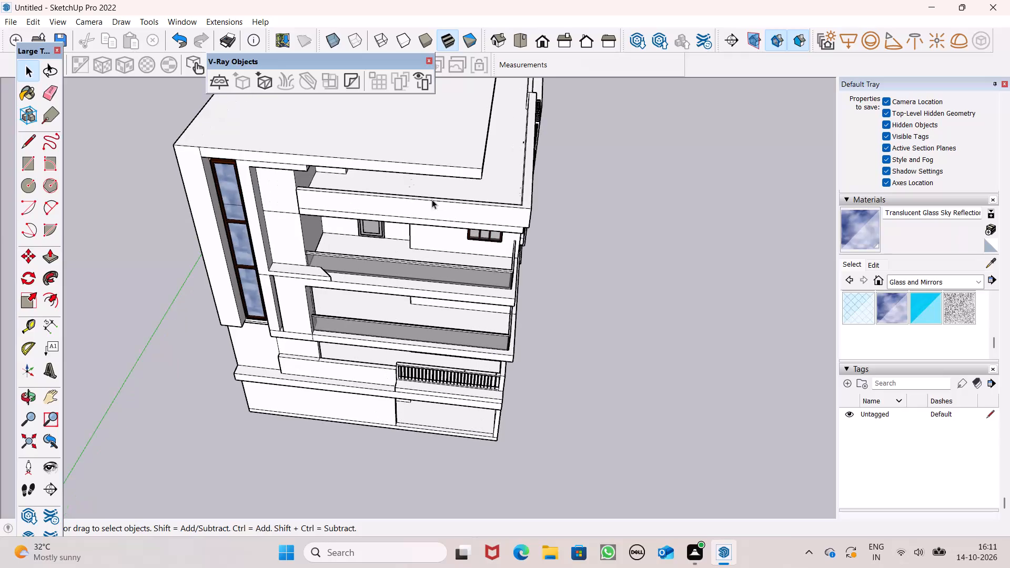
# Examine the roof slab, terrace parapet and stacked balconies from above and from the front, near and far.
pyautogui.scroll(-6, 429, 203)
pyautogui.moveTo(465, 274); pyautogui.dragTo(485, 356, button='middle')
pyautogui.scroll(1, 502, 364)
pyautogui.scroll(8, 424, 241)
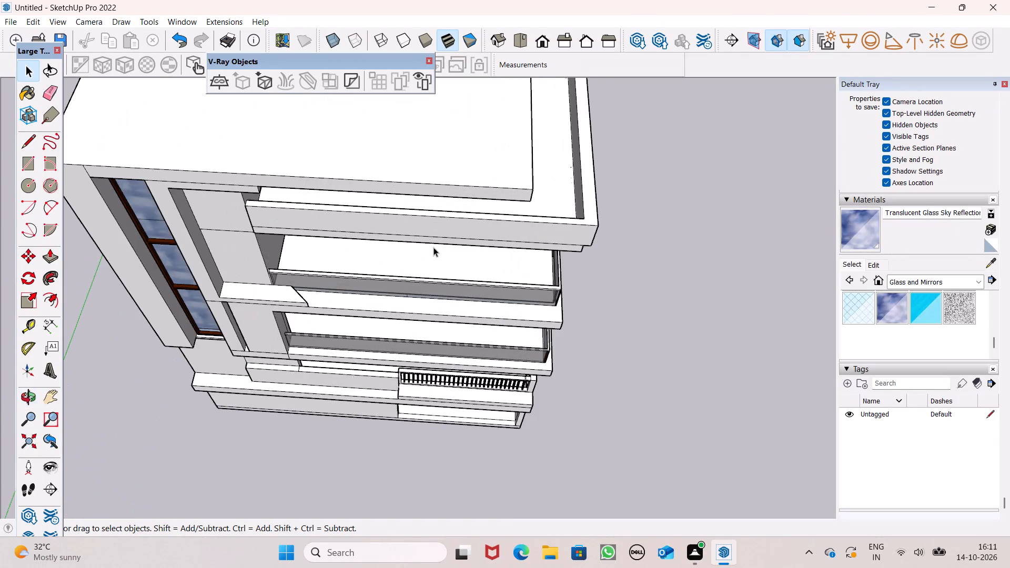
pyautogui.moveTo(439, 273); pyautogui.dragTo(460, 299, button='middle')
pyautogui.scroll(8, 460, 299)
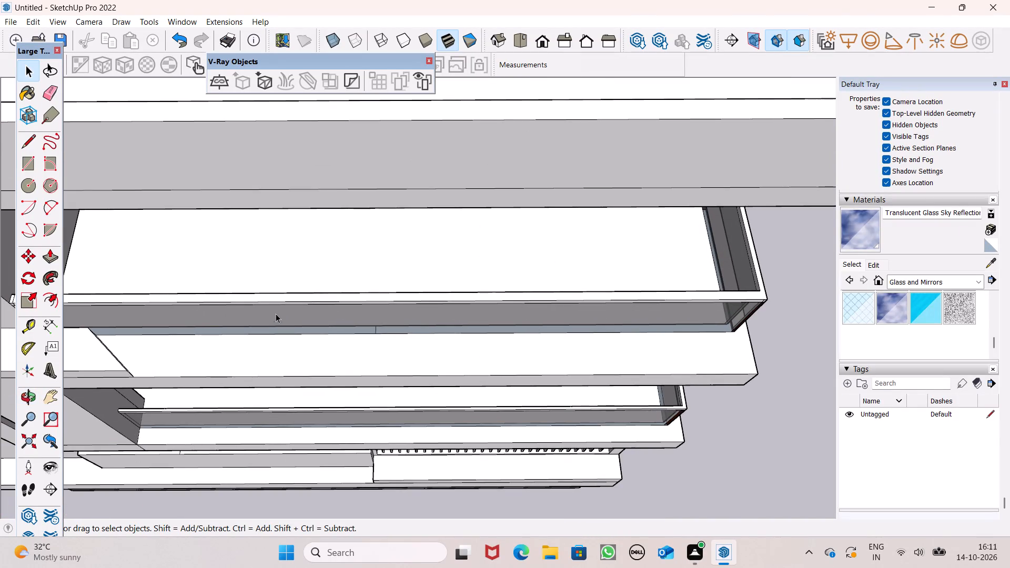
pyautogui.scroll(-10, 277, 314)
pyautogui.scroll(-3, 345, 293)
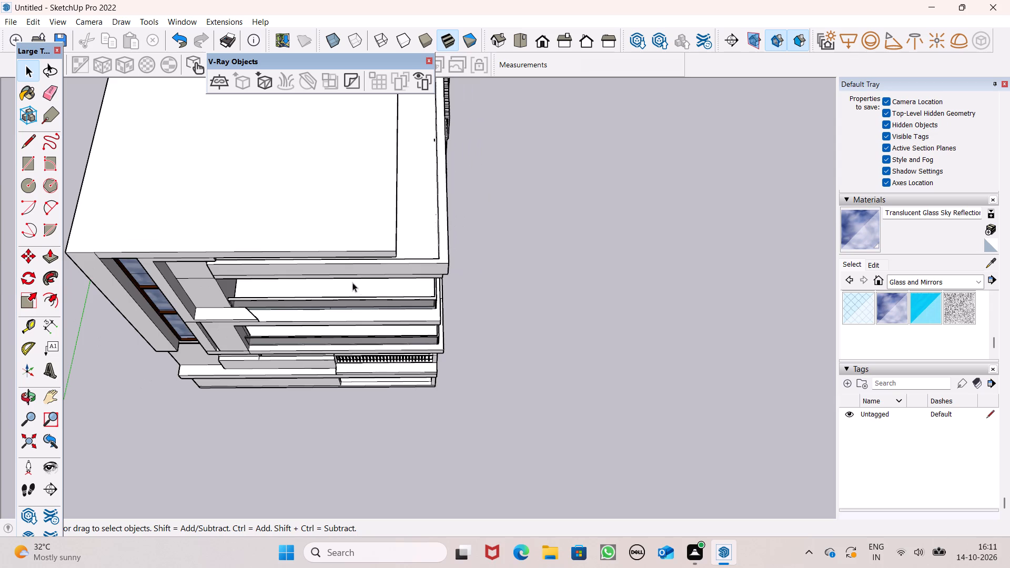
pyautogui.scroll(3, 352, 274)
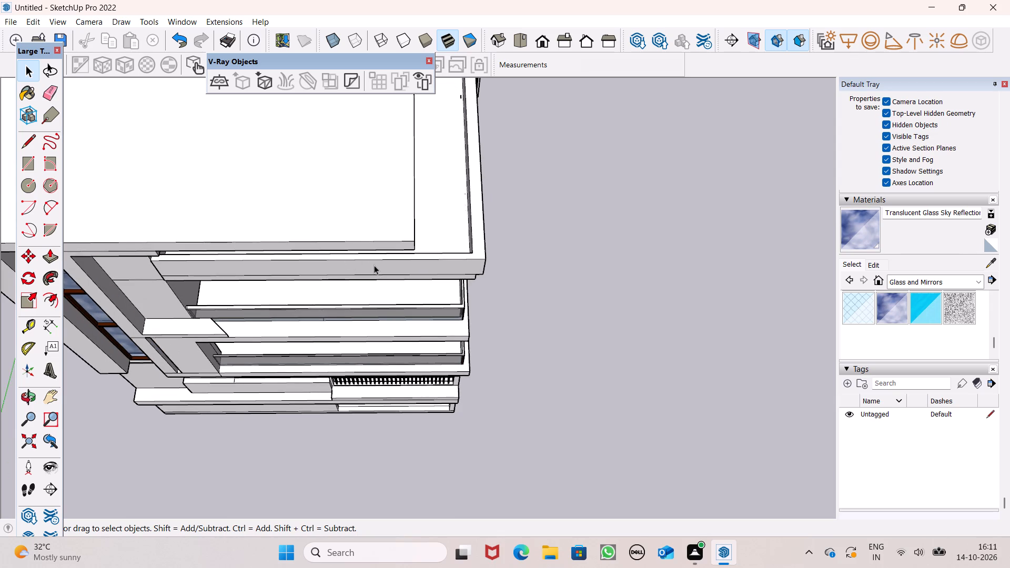
pyautogui.scroll(2, 376, 266)
pyautogui.scroll(-6, 369, 264)
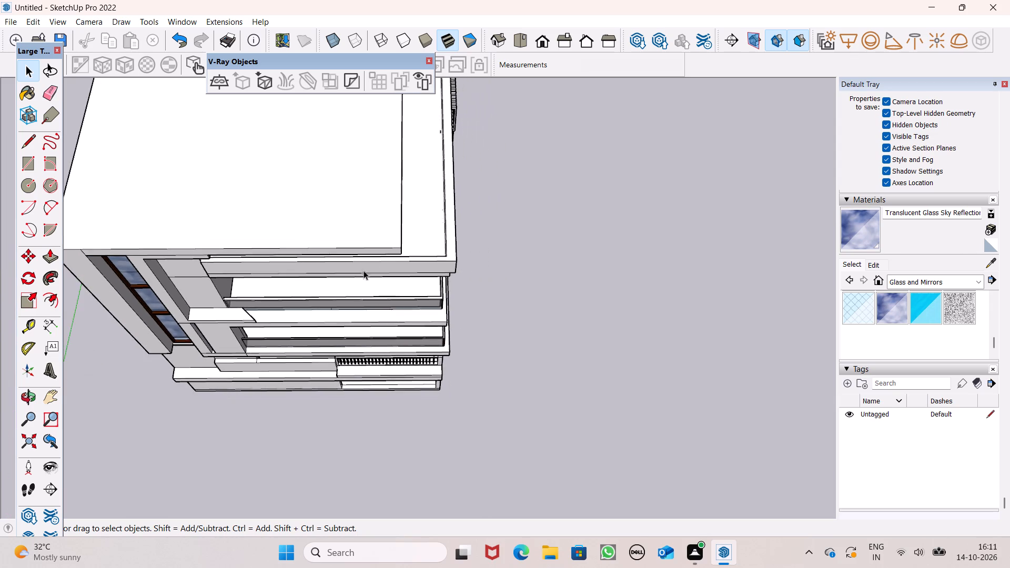
pyautogui.scroll(-10, 363, 270)
pyautogui.moveTo(362, 268); pyautogui.dragTo(375, 159, button='middle')
pyautogui.scroll(1, 370, 165)
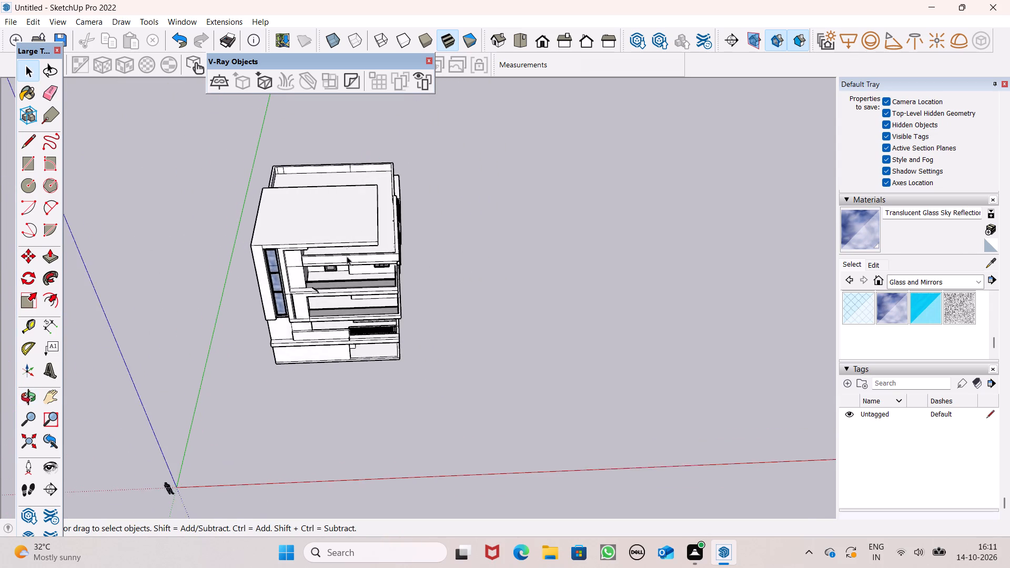
pyautogui.scroll(15, 347, 256)
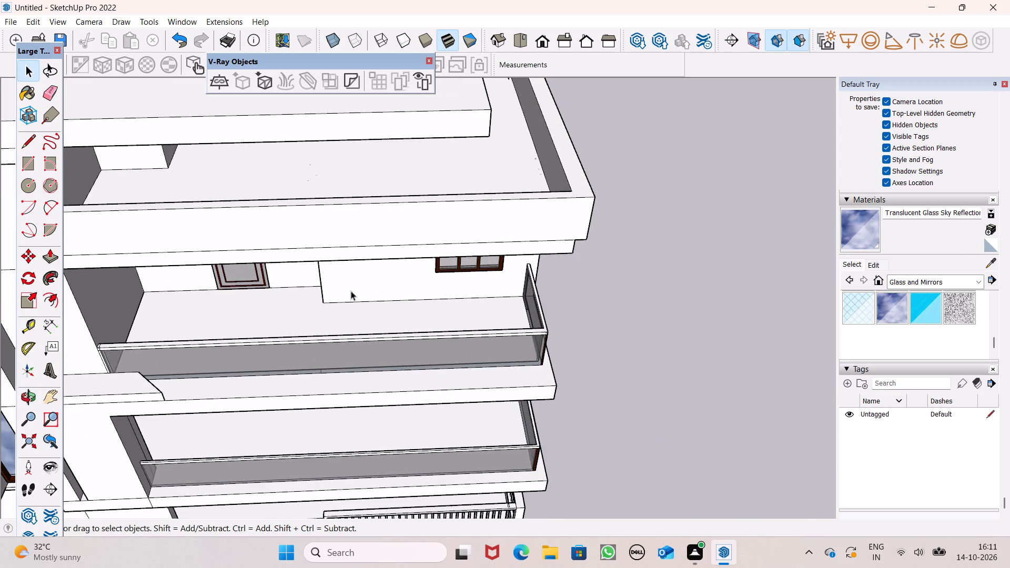
pyautogui.scroll(-10, 351, 291)
pyautogui.moveTo(353, 334); pyautogui.dragTo(369, 197, button='middle')
pyautogui.scroll(-3, 379, 228)
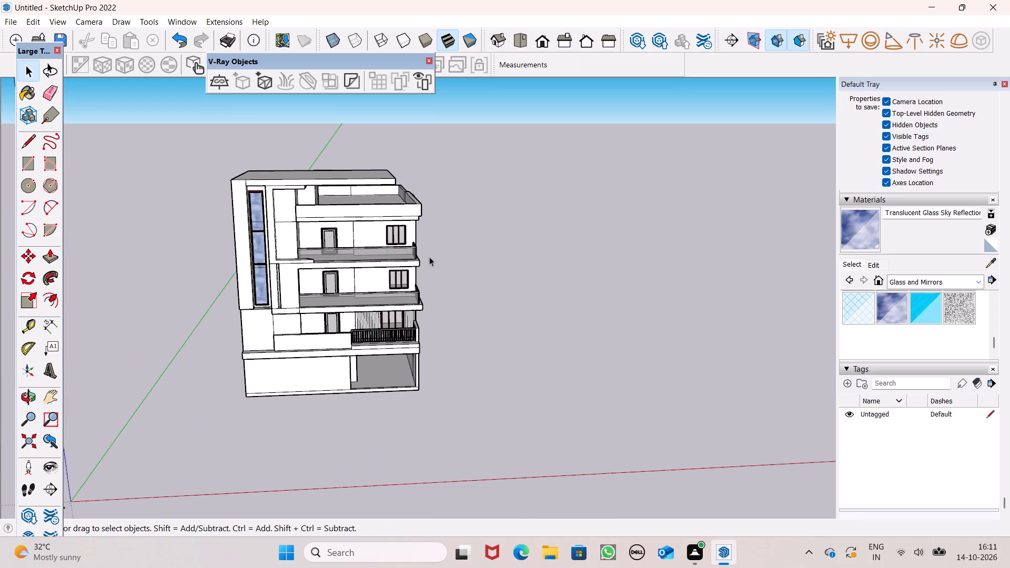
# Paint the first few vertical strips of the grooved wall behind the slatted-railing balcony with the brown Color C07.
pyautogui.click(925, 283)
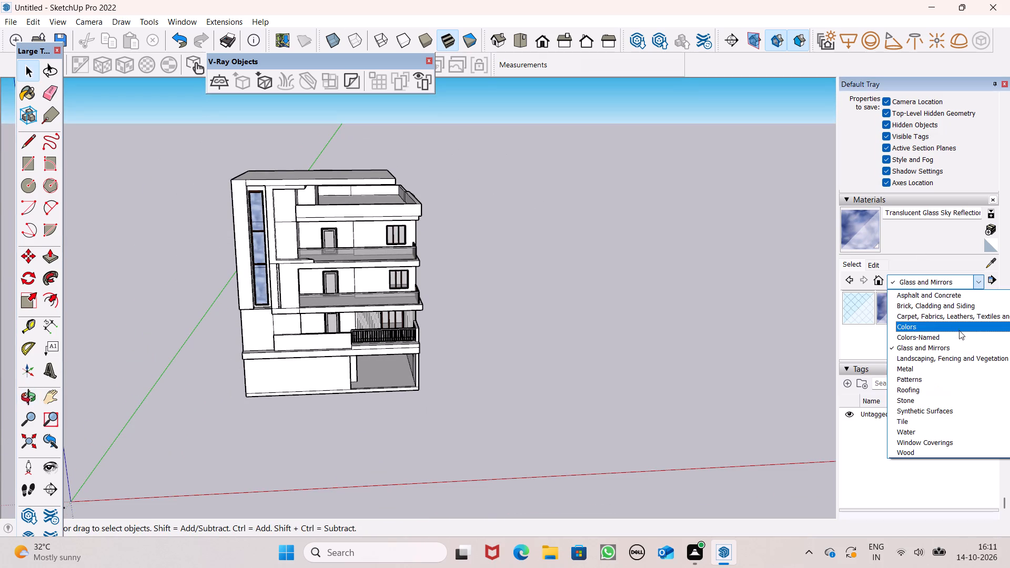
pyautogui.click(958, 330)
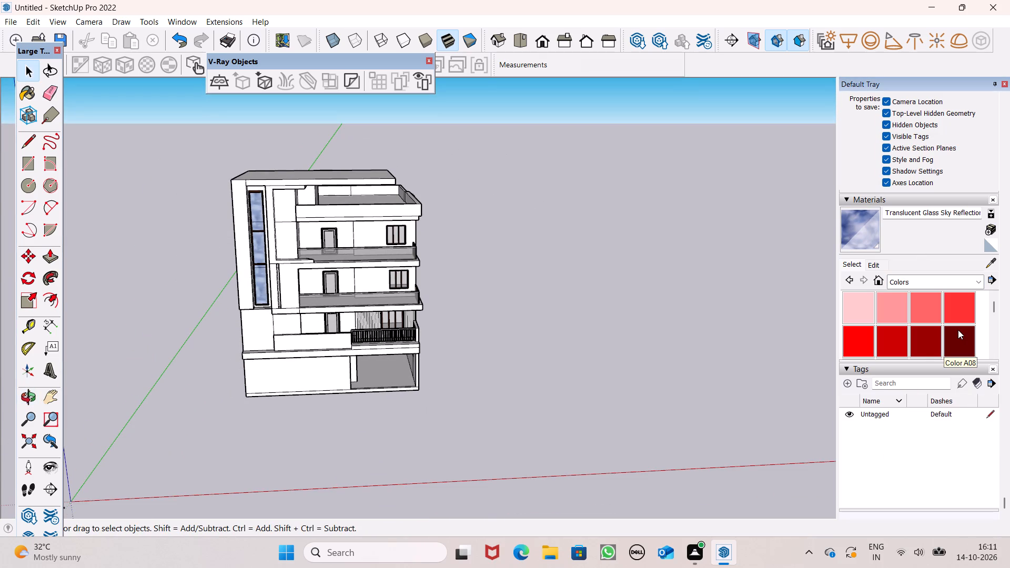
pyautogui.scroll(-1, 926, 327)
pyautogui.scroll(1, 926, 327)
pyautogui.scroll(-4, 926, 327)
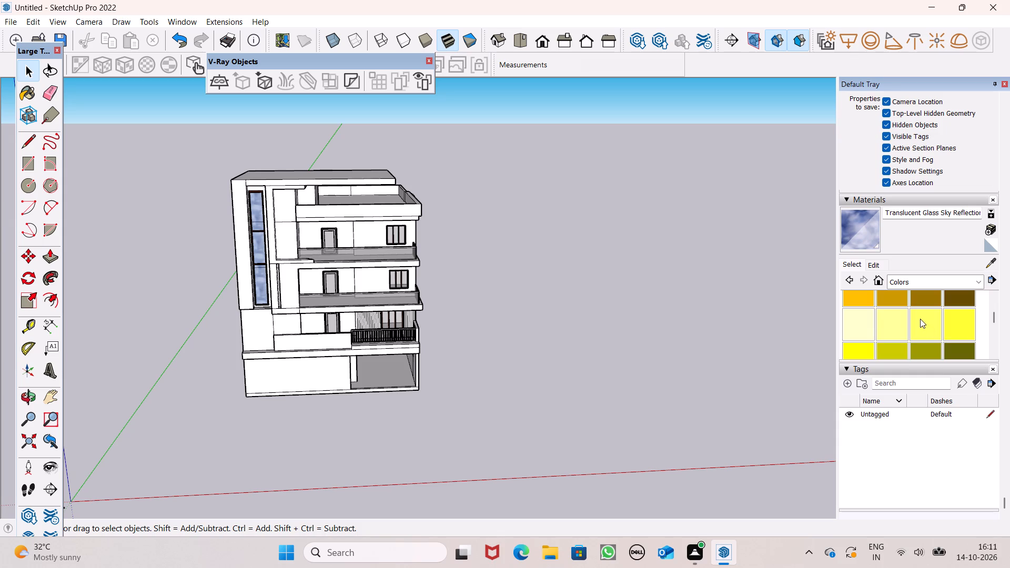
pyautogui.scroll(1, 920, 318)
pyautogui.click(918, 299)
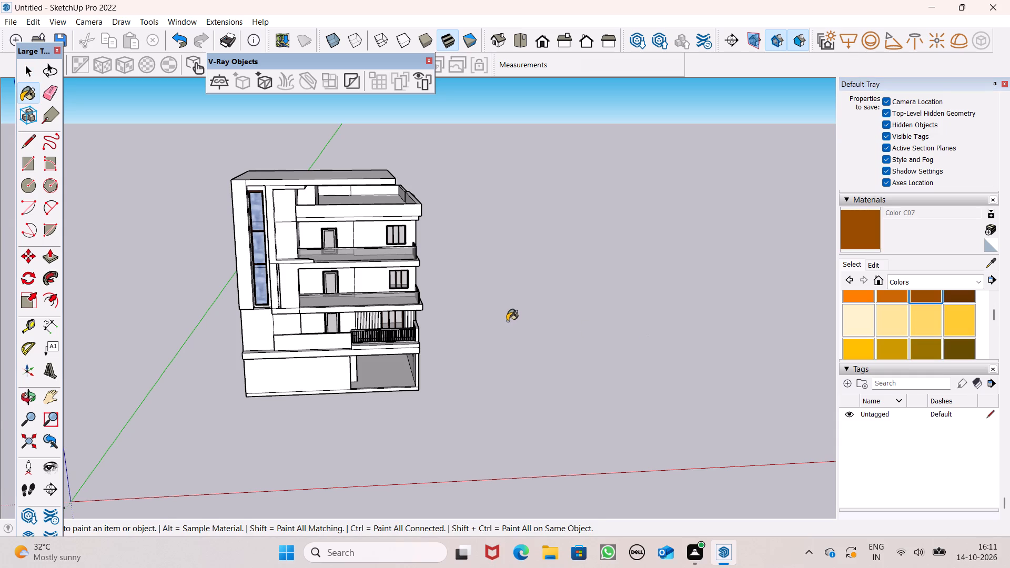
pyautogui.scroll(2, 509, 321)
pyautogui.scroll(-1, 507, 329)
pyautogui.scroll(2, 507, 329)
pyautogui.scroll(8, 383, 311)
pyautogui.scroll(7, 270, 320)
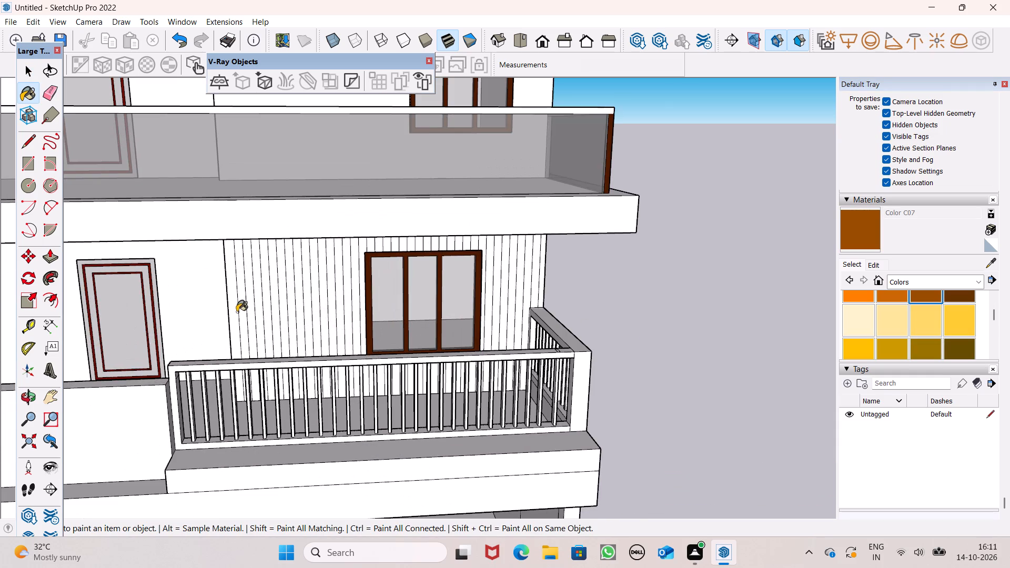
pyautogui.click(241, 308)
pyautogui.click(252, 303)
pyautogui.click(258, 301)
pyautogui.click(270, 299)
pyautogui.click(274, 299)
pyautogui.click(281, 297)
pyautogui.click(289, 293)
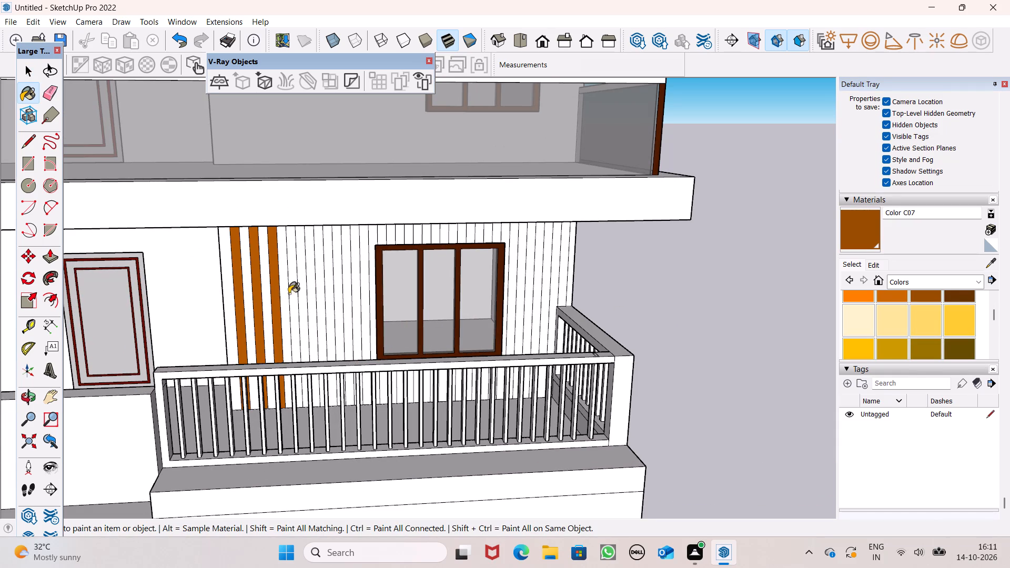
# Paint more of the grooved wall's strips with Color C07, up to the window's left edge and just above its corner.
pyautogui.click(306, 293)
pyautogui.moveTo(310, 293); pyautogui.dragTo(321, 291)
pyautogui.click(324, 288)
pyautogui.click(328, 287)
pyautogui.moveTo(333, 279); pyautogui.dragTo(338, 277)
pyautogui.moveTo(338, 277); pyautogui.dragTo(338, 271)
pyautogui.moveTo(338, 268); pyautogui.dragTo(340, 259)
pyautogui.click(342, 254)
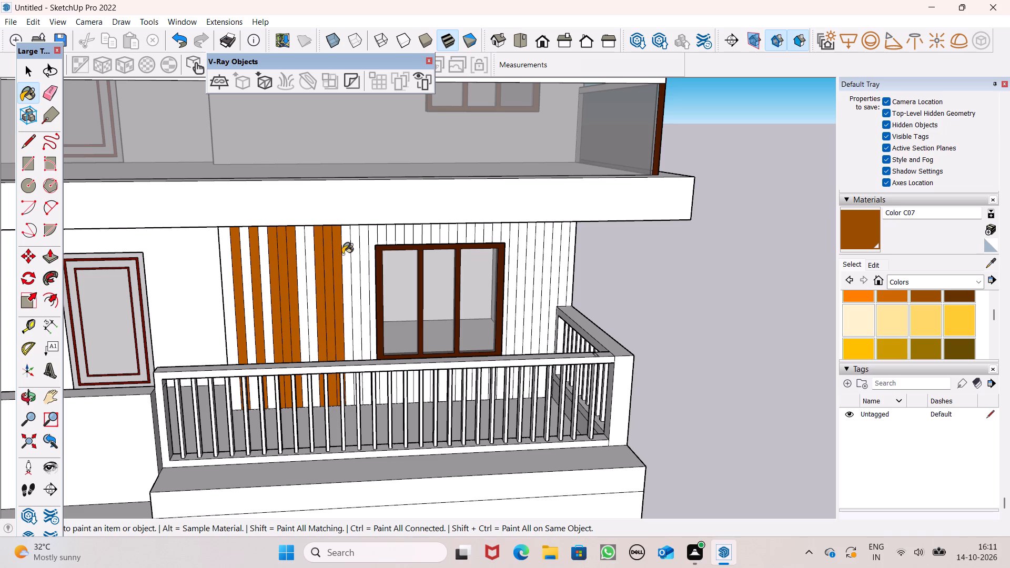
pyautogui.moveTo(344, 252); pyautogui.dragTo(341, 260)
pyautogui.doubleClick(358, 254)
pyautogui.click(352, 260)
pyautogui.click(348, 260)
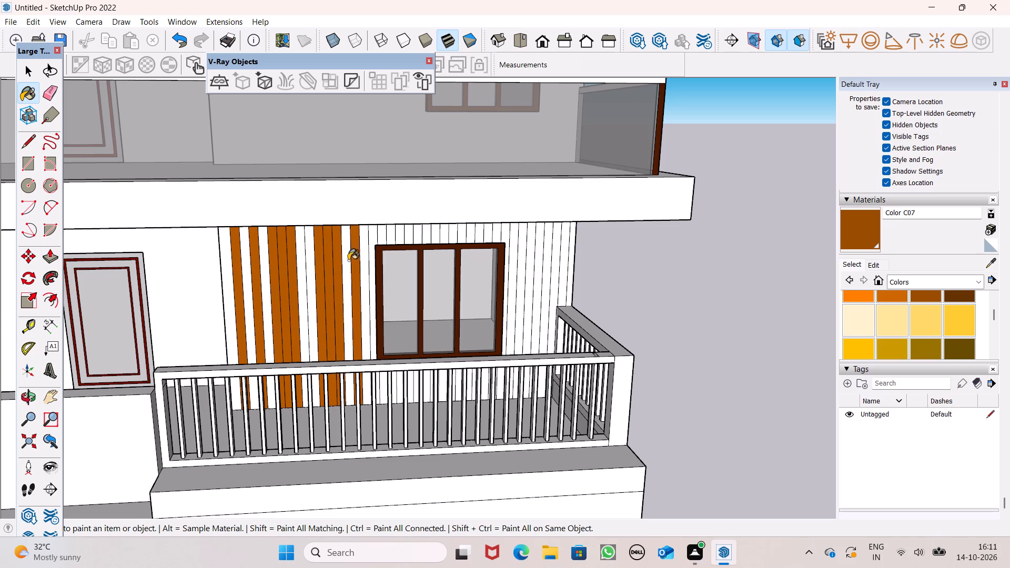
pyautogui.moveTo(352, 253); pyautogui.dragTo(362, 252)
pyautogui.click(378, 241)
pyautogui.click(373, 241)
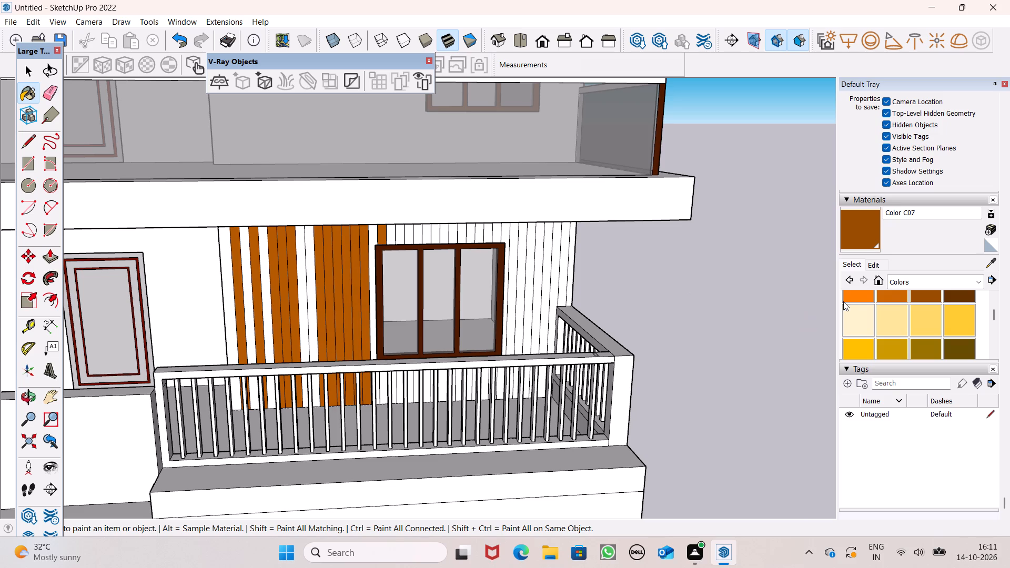
# Apply the Wood Floor material to the middle strips of the grooved wall between its left end and the window.
pyautogui.click(933, 276)
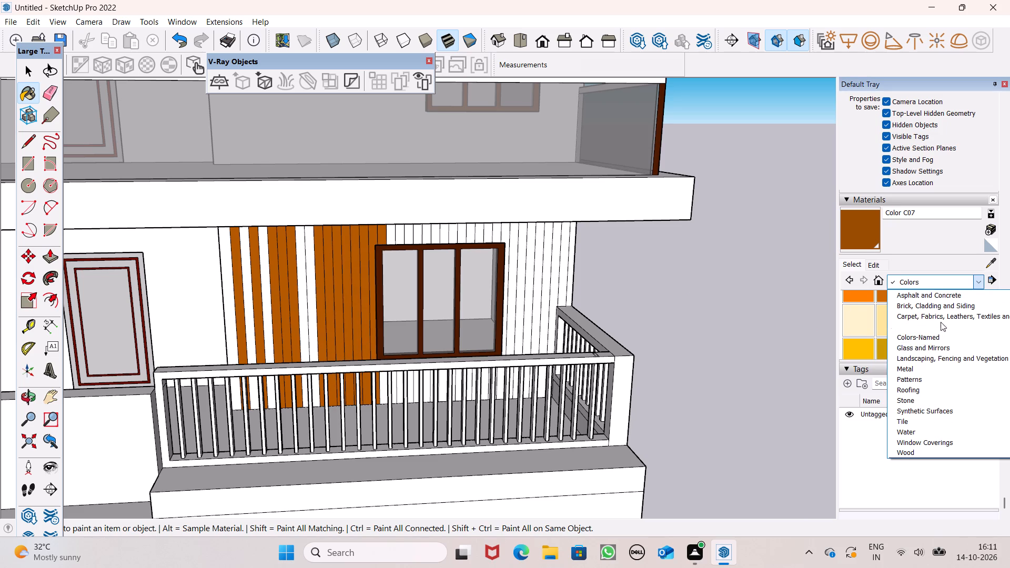
pyautogui.click(918, 451)
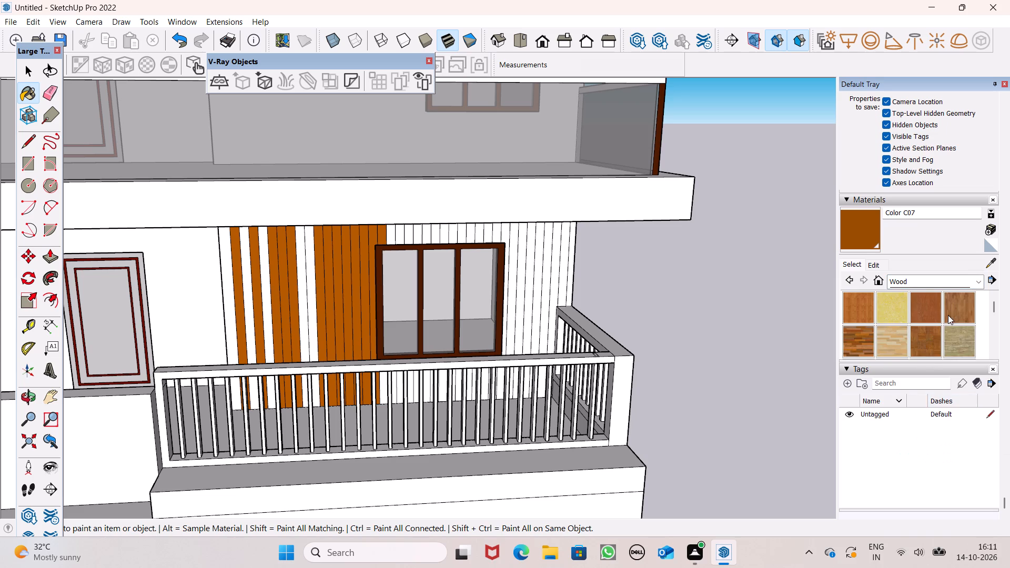
pyautogui.click(953, 311)
pyautogui.click(270, 285)
pyautogui.click(278, 283)
pyautogui.click(282, 281)
pyautogui.click(288, 276)
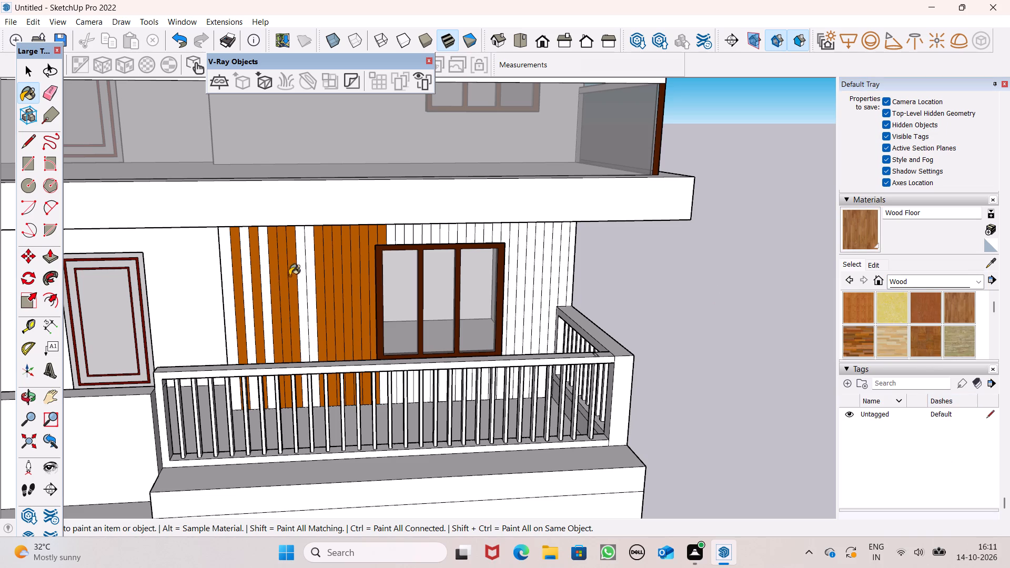
pyautogui.doubleClick(294, 272)
pyautogui.moveTo(295, 278); pyautogui.dragTo(285, 286)
pyautogui.moveTo(279, 289); pyautogui.dragTo(271, 285)
pyautogui.moveTo(269, 282); pyautogui.dragTo(265, 277)
pyautogui.moveTo(266, 285); pyautogui.dragTo(270, 290)
pyautogui.moveTo(276, 281); pyautogui.dragTo(283, 281)
pyautogui.click(293, 277)
pyautogui.tripleClick(298, 272)
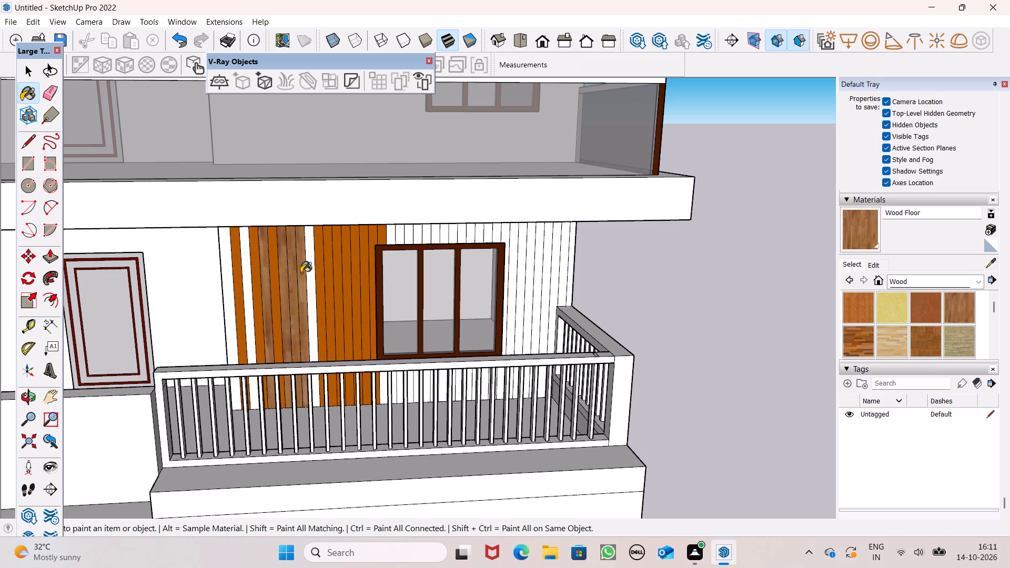
pyautogui.click(302, 271)
pyautogui.doubleClick(308, 265)
pyautogui.doubleClick(313, 264)
pyautogui.doubleClick(318, 262)
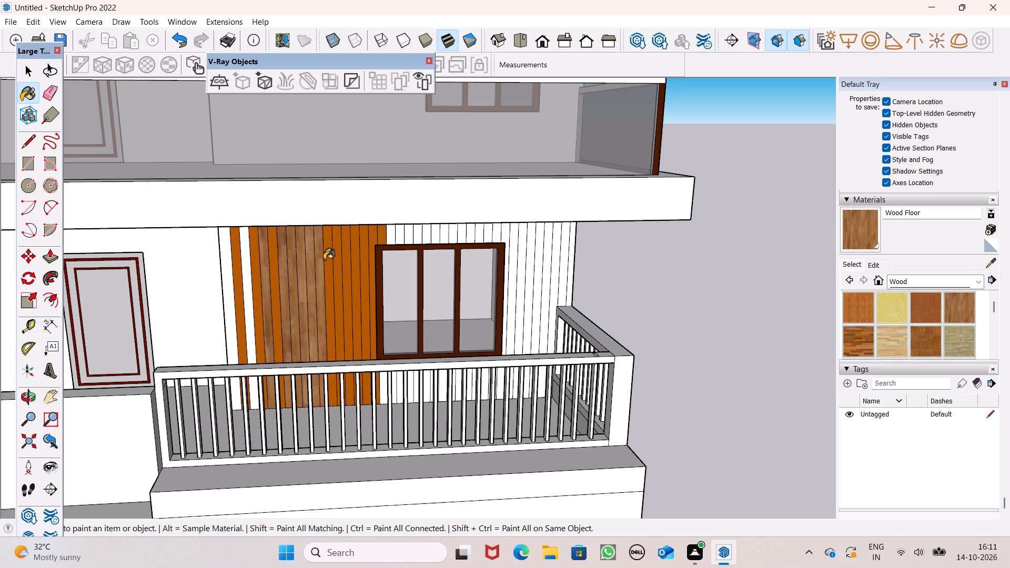
# Continue painting the grooved wall's strips with Wood Floor up to the window's left edge and upper-left corner.
pyautogui.click(324, 260)
pyautogui.doubleClick(325, 256)
pyautogui.doubleClick(330, 252)
pyautogui.click(335, 250)
pyautogui.moveTo(340, 250); pyautogui.dragTo(344, 255)
pyautogui.click(346, 259)
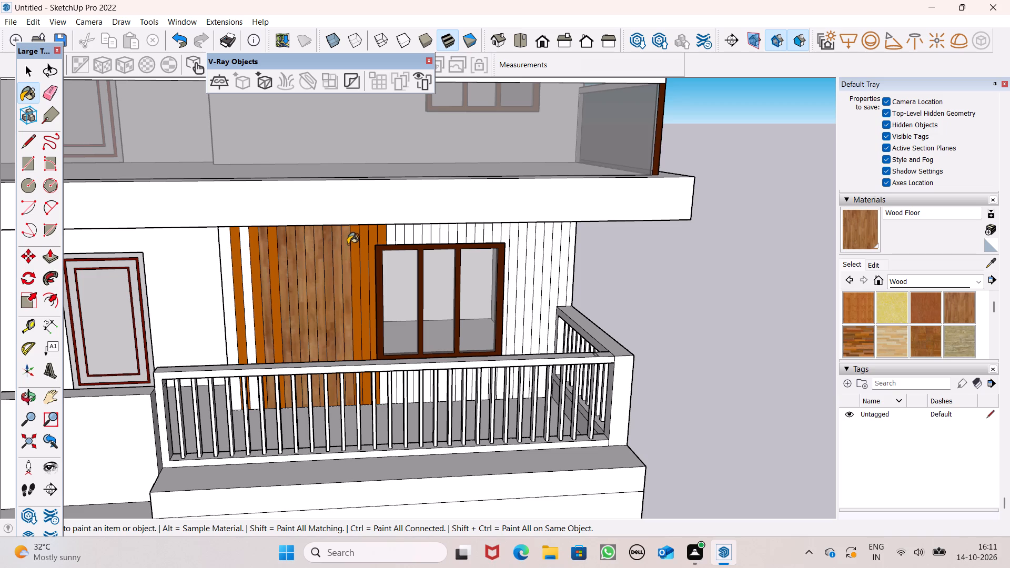
pyautogui.tripleClick(348, 244)
pyautogui.moveTo(349, 241); pyautogui.dragTo(380, 250)
pyautogui.doubleClick(372, 241)
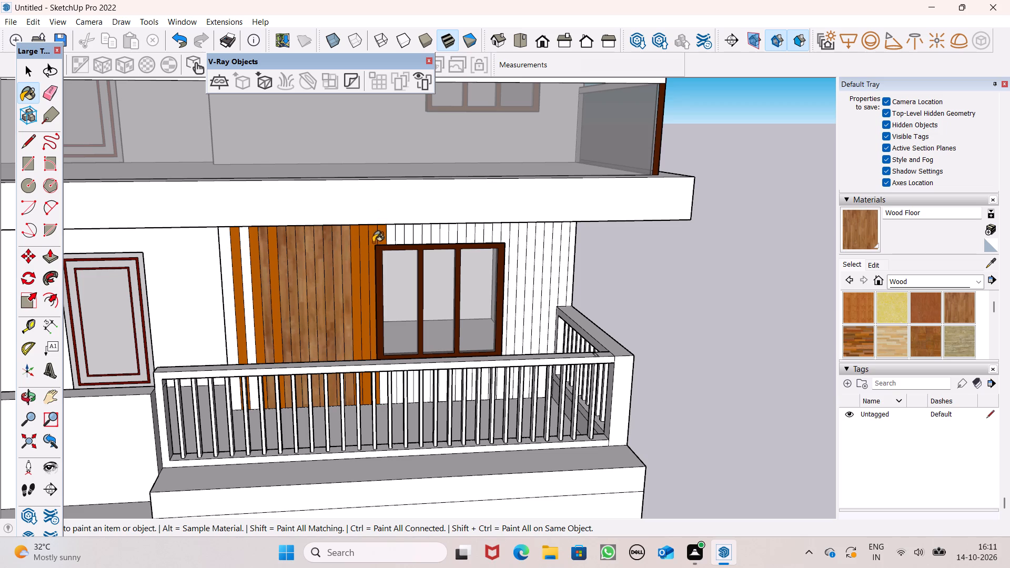
pyautogui.click(368, 242)
pyautogui.moveTo(365, 241); pyautogui.dragTo(362, 248)
pyautogui.click(361, 246)
pyautogui.moveTo(359, 242); pyautogui.dragTo(359, 248)
pyautogui.moveTo(359, 246); pyautogui.dragTo(353, 250)
pyautogui.click(352, 247)
pyautogui.moveTo(355, 248); pyautogui.dragTo(387, 232)
pyautogui.click(382, 235)
# Paint the remaining strips near the grooved wall's left end with Wood Floor.
pyautogui.click(280, 252)
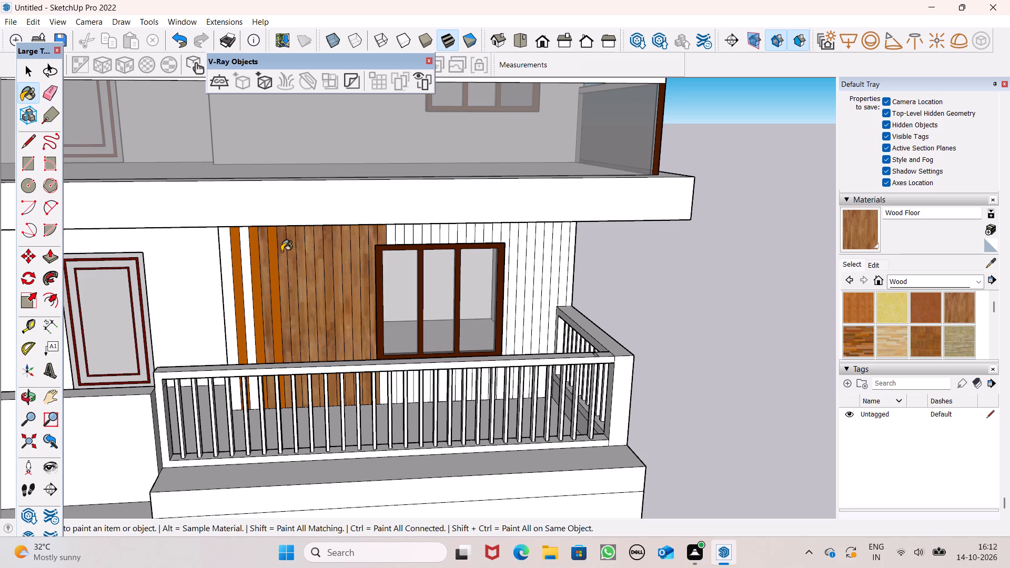
pyautogui.click(266, 255)
pyautogui.moveTo(271, 252); pyautogui.dragTo(270, 257)
pyautogui.click(253, 262)
pyautogui.moveTo(252, 250); pyautogui.dragTo(247, 253)
pyautogui.click(246, 253)
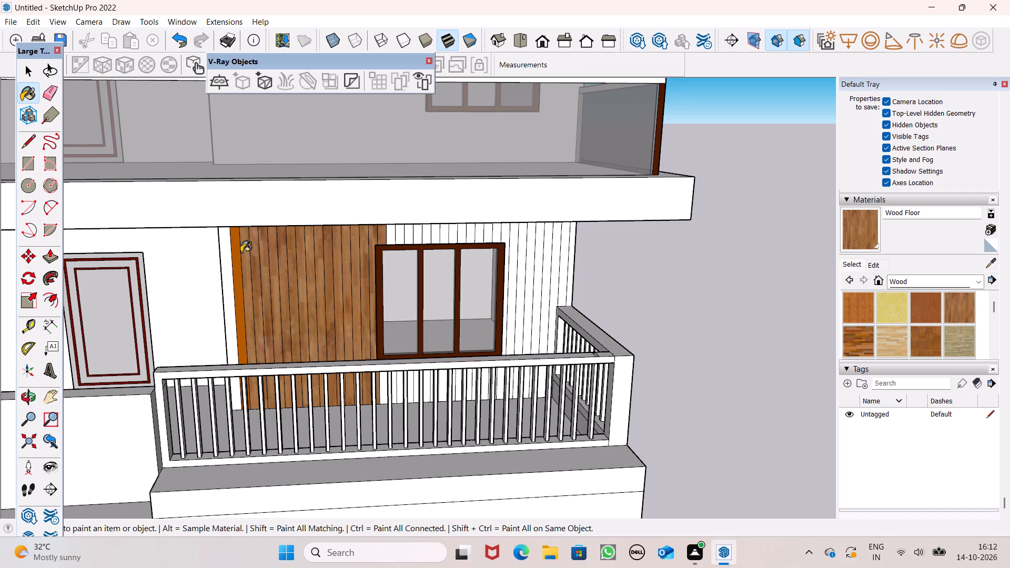
pyautogui.moveTo(238, 253); pyautogui.dragTo(233, 254)
pyautogui.moveTo(233, 251); pyautogui.dragTo(233, 258)
pyautogui.doubleClick(233, 258)
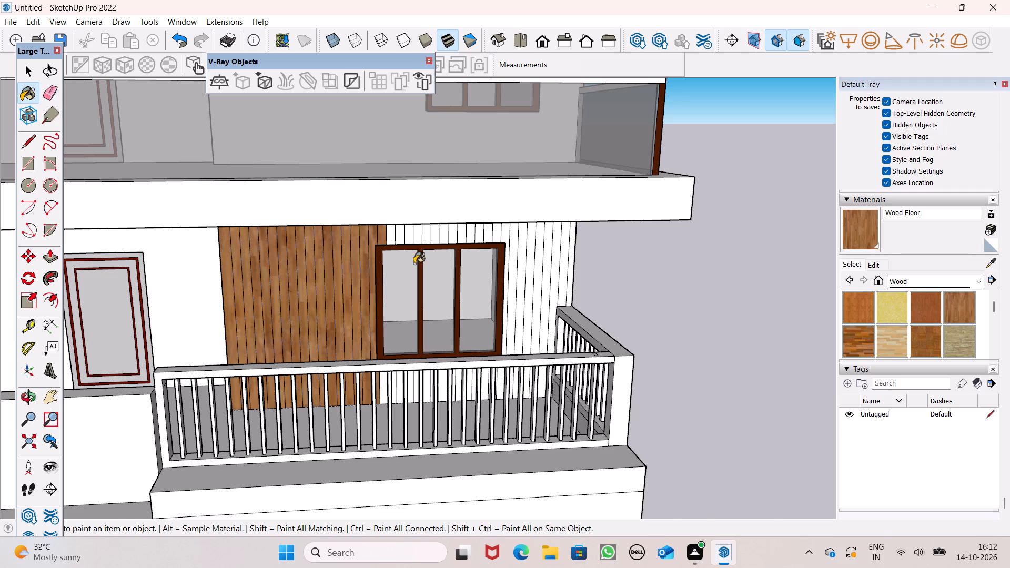
# Paint the short strips above the left and middle window panes with Wood Floor.
pyautogui.scroll(6, 414, 263)
pyautogui.click(353, 210)
pyautogui.click(376, 198)
pyautogui.click(360, 201)
pyautogui.click(370, 202)
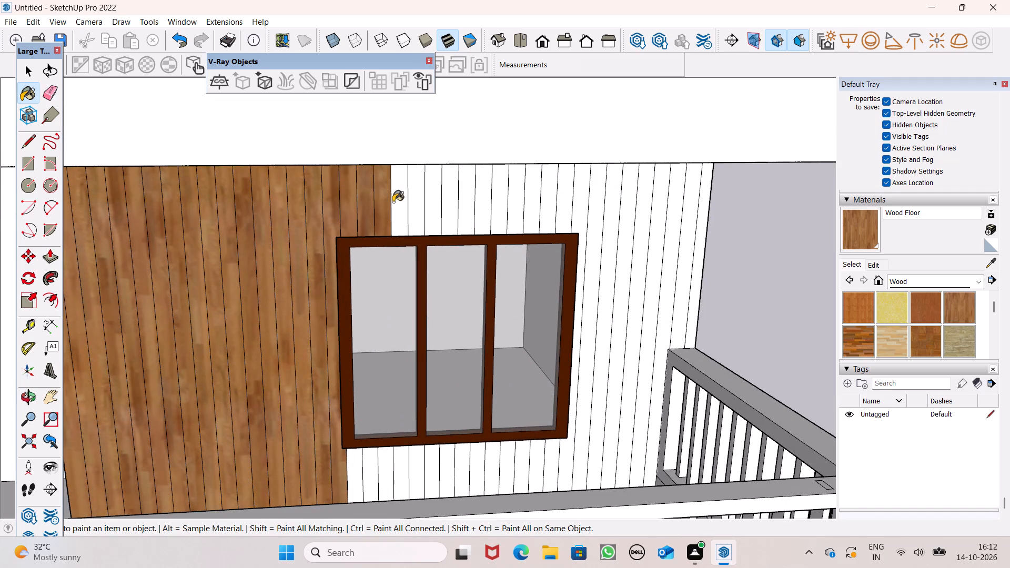
pyautogui.click(393, 201)
pyautogui.click(397, 201)
pyautogui.moveTo(405, 202); pyautogui.dragTo(416, 202)
pyautogui.click(416, 202)
pyautogui.click(433, 201)
pyautogui.moveTo(438, 201); pyautogui.dragTo(446, 202)
pyautogui.click(464, 202)
pyautogui.moveTo(467, 204); pyautogui.dragTo(474, 205)
pyautogui.click(487, 198)
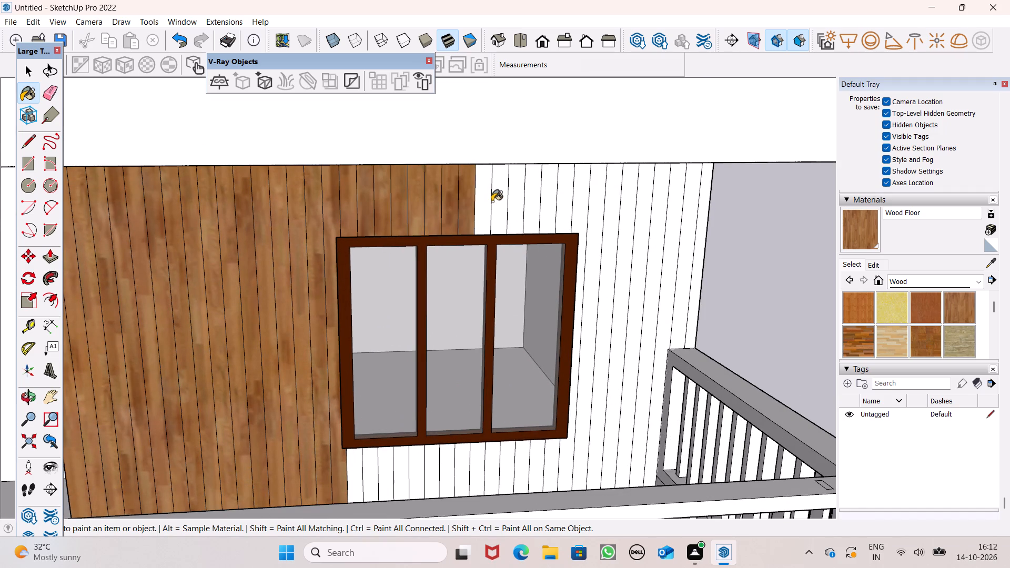
# Paint the strips above the right window pane and the first ones beside the window's right edge with Wood Floor.
pyautogui.click(493, 201)
pyautogui.moveTo(502, 201); pyautogui.dragTo(512, 204)
pyautogui.moveTo(526, 202); pyautogui.dragTo(531, 205)
pyautogui.moveTo(538, 203); pyautogui.dragTo(546, 204)
pyautogui.click(556, 201)
pyautogui.moveTo(560, 202); pyautogui.dragTo(565, 202)
pyautogui.moveTo(571, 202); pyautogui.dragTo(578, 203)
pyautogui.click(593, 199)
pyautogui.moveTo(598, 202); pyautogui.dragTo(606, 205)
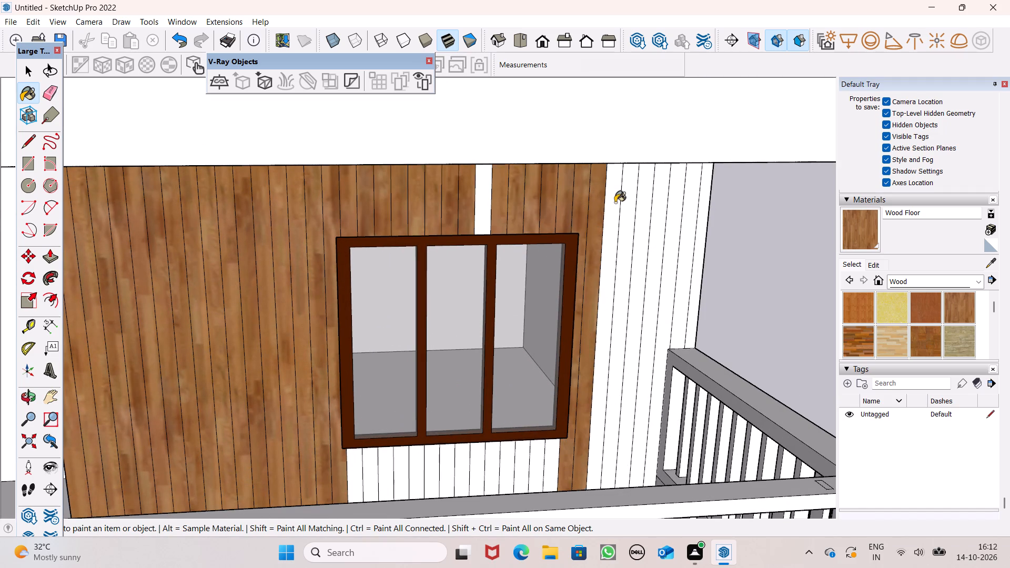
# Paint the remaining full-height strips from the window's right side to the end of the wall with Wood Floor.
pyautogui.click(615, 202)
pyautogui.moveTo(620, 206); pyautogui.dragTo(628, 207)
pyautogui.click(635, 206)
pyautogui.click(648, 208)
pyautogui.doubleClick(659, 203)
pyautogui.click(670, 206)
pyautogui.moveTo(674, 206); pyautogui.dragTo(683, 209)
pyautogui.moveTo(690, 203); pyautogui.dragTo(696, 209)
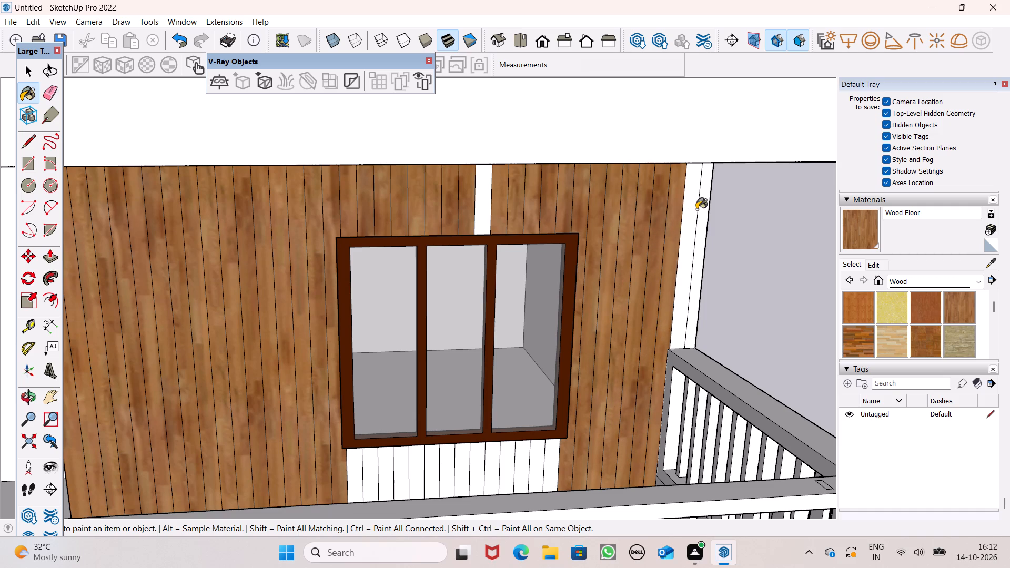
pyautogui.moveTo(696, 209); pyautogui.dragTo(696, 210)
pyautogui.click(700, 209)
# Fill the missed strip above the window with Wood Floor.
pyautogui.click(467, 195)
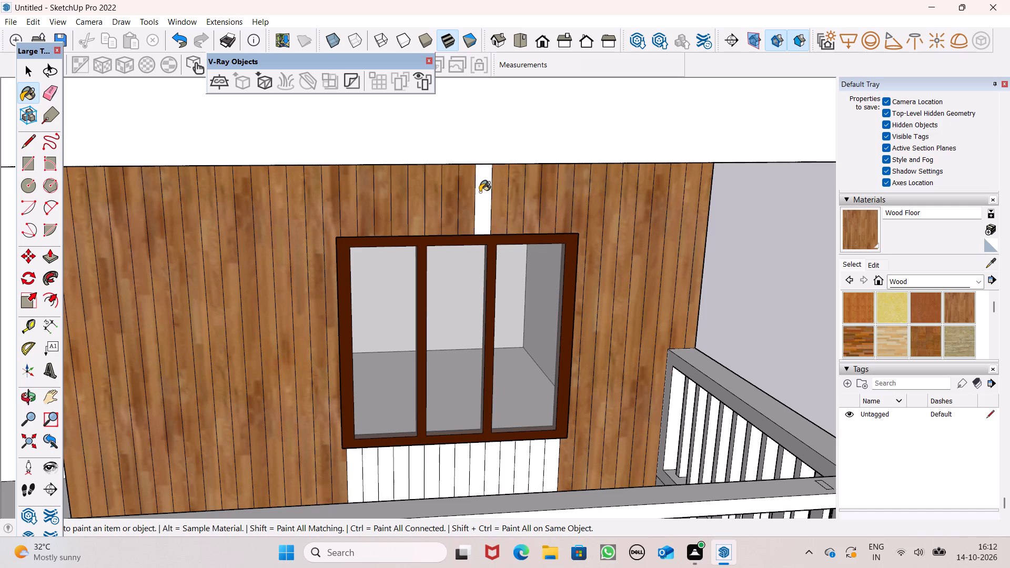
pyautogui.click(480, 192)
# Paint the short strips below the window, from its left edge across to its right edge, with Wood Floor.
pyautogui.scroll(-2, 597, 204)
pyautogui.scroll(3, 555, 443)
pyautogui.scroll(4, 432, 419)
pyautogui.click(363, 398)
pyautogui.click(385, 399)
pyautogui.moveTo(400, 397); pyautogui.dragTo(410, 397)
pyautogui.moveTo(414, 397); pyautogui.dragTo(422, 397)
pyautogui.moveTo(435, 395); pyautogui.dragTo(443, 394)
pyautogui.click(445, 394)
pyautogui.moveTo(454, 393); pyautogui.dragTo(469, 391)
pyautogui.click(478, 388)
pyautogui.moveTo(484, 388); pyautogui.dragTo(499, 390)
pyautogui.click(511, 390)
pyautogui.moveTo(519, 392); pyautogui.dragTo(534, 398)
pyautogui.click(564, 396)
pyautogui.moveTo(572, 392); pyautogui.dragTo(584, 392)
pyautogui.moveTo(614, 389); pyautogui.dragTo(625, 390)
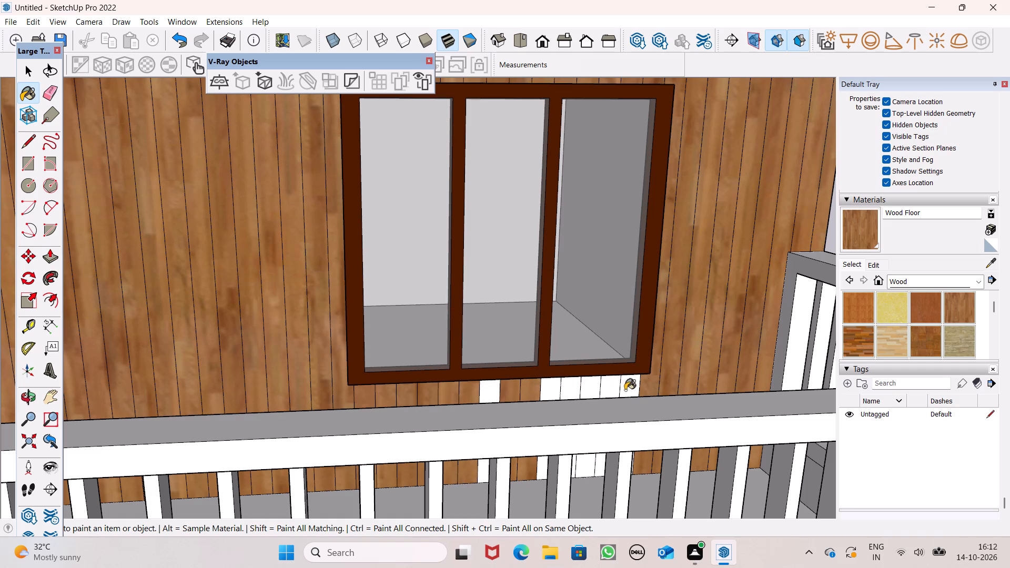
# Fill the missed strips below the window's middle and right panes with Wood Floor.
pyautogui.moveTo(625, 390); pyautogui.dragTo(628, 390)
pyautogui.click(640, 389)
pyautogui.moveTo(642, 389); pyautogui.dragTo(632, 391)
pyautogui.click(614, 389)
pyautogui.moveTo(595, 389); pyautogui.dragTo(584, 394)
pyautogui.moveTo(577, 394); pyautogui.dragTo(561, 395)
pyautogui.click(558, 394)
pyautogui.moveTo(537, 391); pyautogui.dragTo(524, 397)
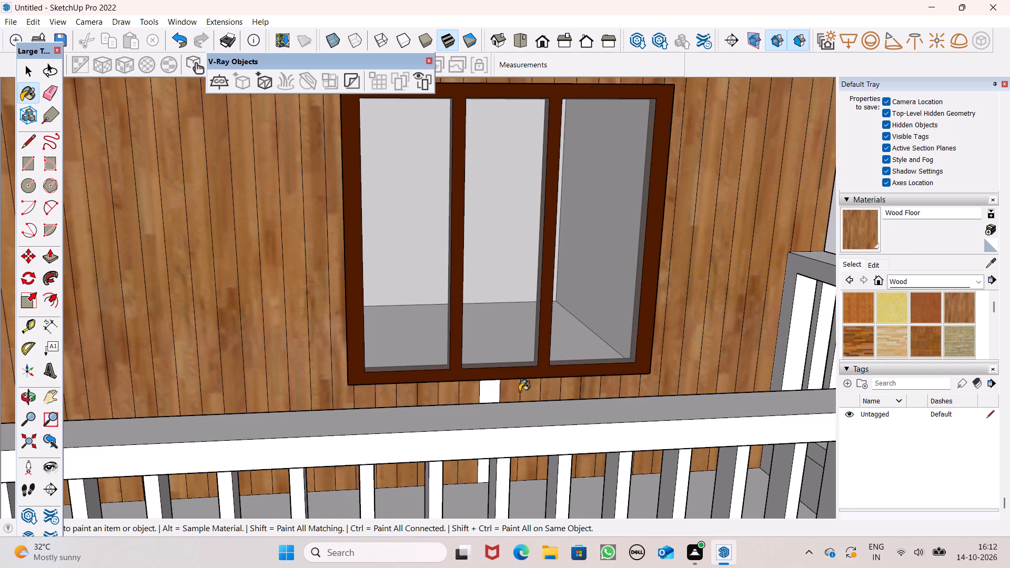
pyautogui.moveTo(510, 391); pyautogui.dragTo(489, 397)
# Paint the first strips of the grooved side wall next to the slatted balcony railing with Wood Floor.
pyautogui.scroll(-8, 483, 358)
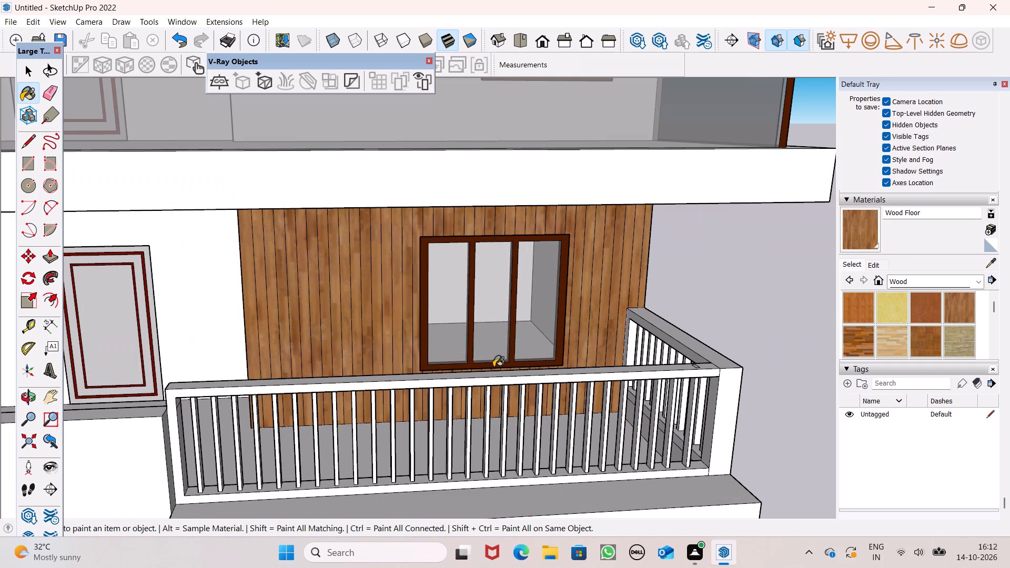
pyautogui.scroll(-5, 494, 366)
pyautogui.moveTo(478, 386); pyautogui.dragTo(21, 374, button='middle')
pyautogui.scroll(5, 305, 374)
pyautogui.click(416, 386)
pyautogui.click(422, 385)
pyautogui.click(432, 381)
pyautogui.moveTo(437, 380); pyautogui.dragTo(447, 381)
pyautogui.doubleClick(455, 380)
pyautogui.moveTo(427, 382); pyautogui.dragTo(438, 382)
pyautogui.click(448, 377)
pyautogui.click(454, 378)
pyautogui.click(460, 373)
pyautogui.click(464, 372)
pyautogui.doubleClick(480, 367)
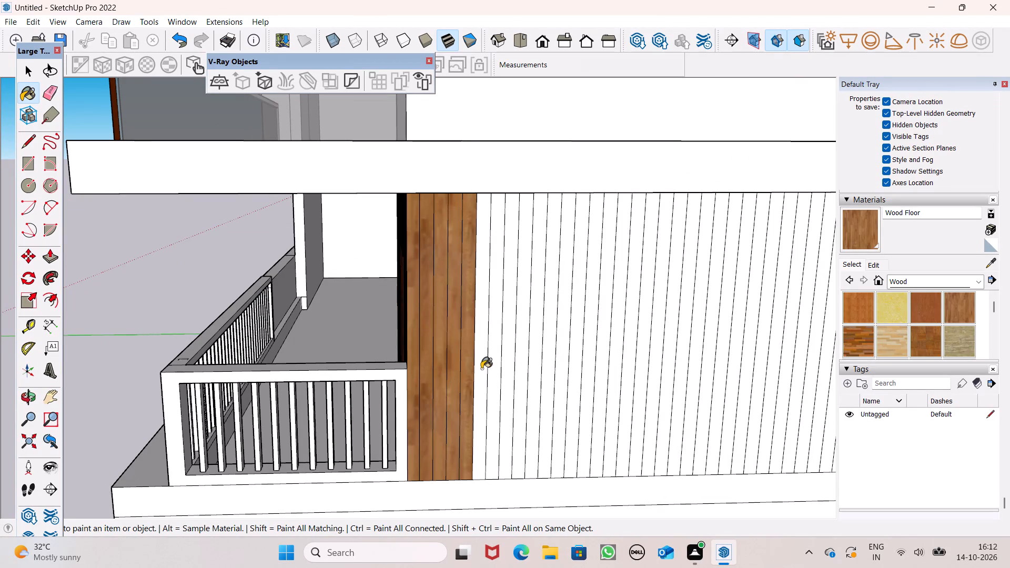
# Paint the following group of side-wall strips, continuing away from the balcony corner, with Wood Floor.
pyautogui.doubleClick(496, 364)
pyautogui.click(527, 359)
pyautogui.moveTo(524, 368); pyautogui.dragTo(503, 380)
pyautogui.moveTo(502, 374); pyautogui.dragTo(516, 372)
pyautogui.click(521, 368)
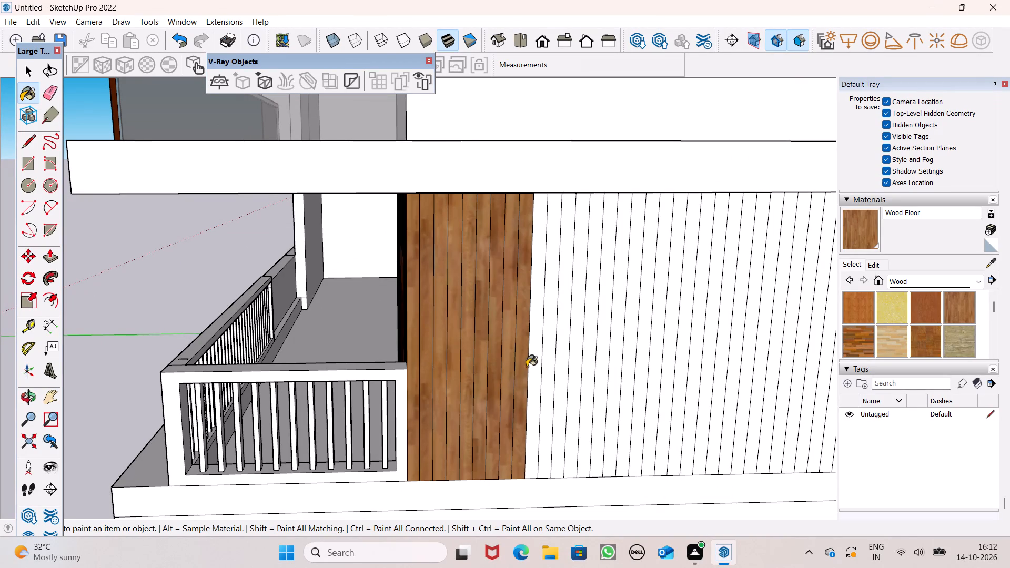
pyautogui.moveTo(529, 367); pyautogui.dragTo(536, 369)
pyautogui.click(540, 367)
pyautogui.moveTo(542, 367); pyautogui.dragTo(550, 368)
pyautogui.doubleClick(554, 365)
pyautogui.click(558, 357)
pyautogui.click(561, 355)
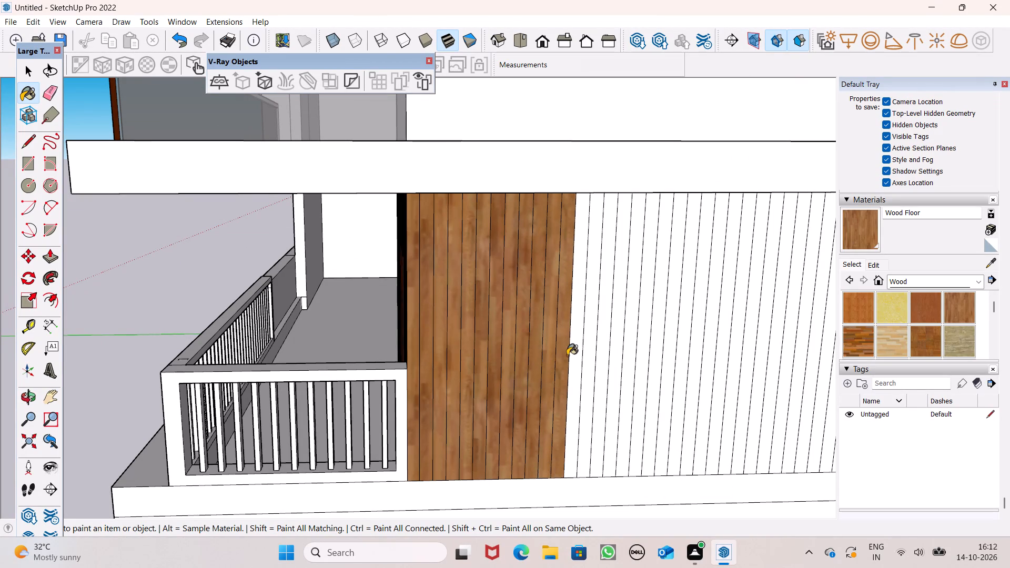
# Paint the strips across the middle of the grooved side wall with Wood Floor.
pyautogui.click(567, 356)
pyautogui.click(572, 356)
pyautogui.click(580, 354)
pyautogui.click(586, 354)
pyautogui.click(600, 351)
pyautogui.moveTo(600, 350); pyautogui.dragTo(608, 352)
pyautogui.doubleClick(612, 351)
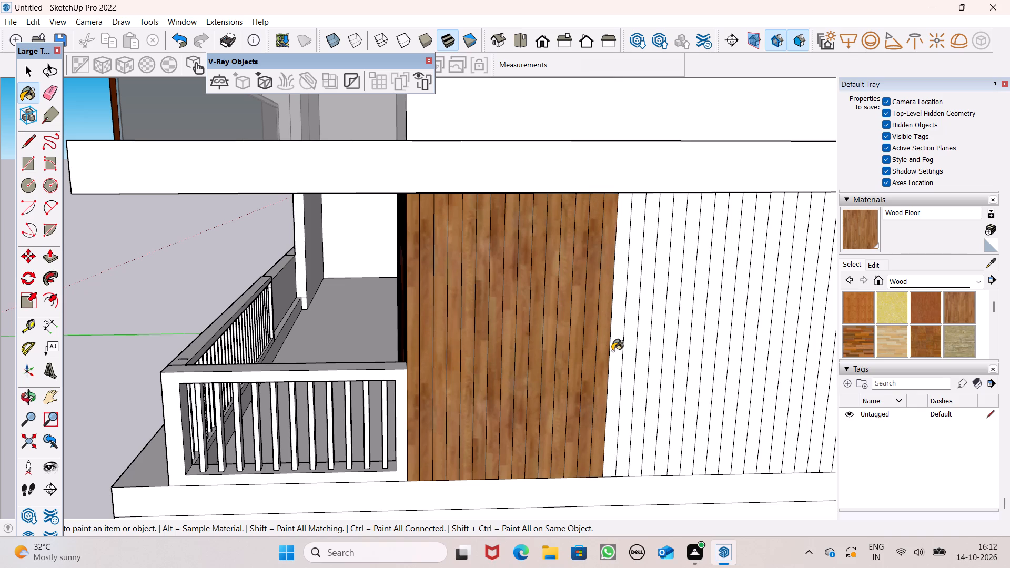
pyautogui.moveTo(619, 348); pyautogui.dragTo(625, 349)
pyautogui.click(635, 341)
pyautogui.moveTo(640, 344); pyautogui.dragTo(648, 346)
pyautogui.click(665, 343)
pyautogui.moveTo(668, 348); pyautogui.dragTo(671, 353)
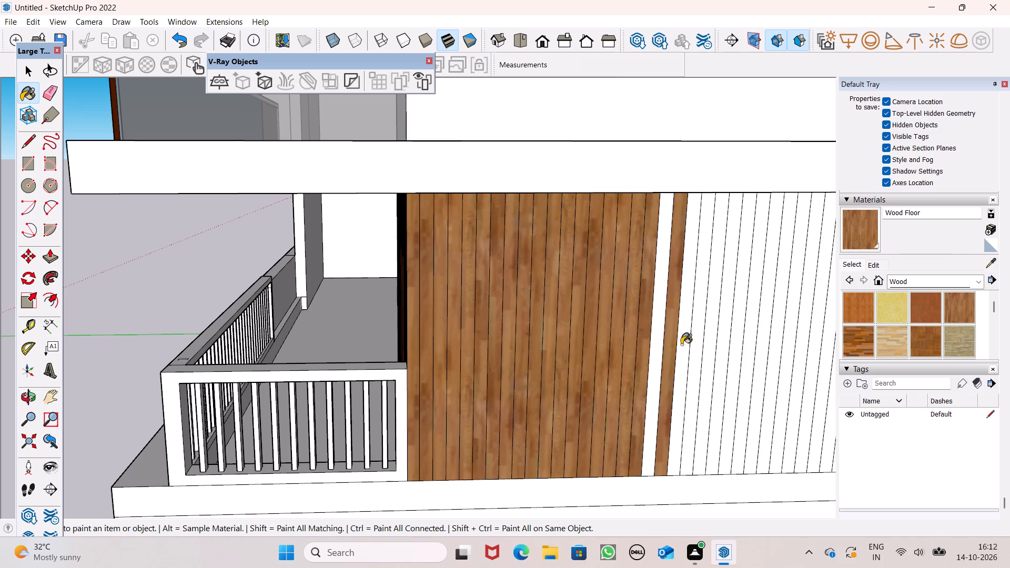
# Paint further strips past the side wall's middle with Wood Floor and fill the gaps skipped between them.
pyautogui.click(681, 344)
pyautogui.moveTo(692, 339); pyautogui.dragTo(705, 346)
pyautogui.click(705, 346)
pyautogui.moveTo(719, 342); pyautogui.dragTo(743, 348)
pyautogui.click(757, 344)
pyautogui.moveTo(760, 344); pyautogui.dragTo(744, 346)
pyautogui.doubleClick(731, 343)
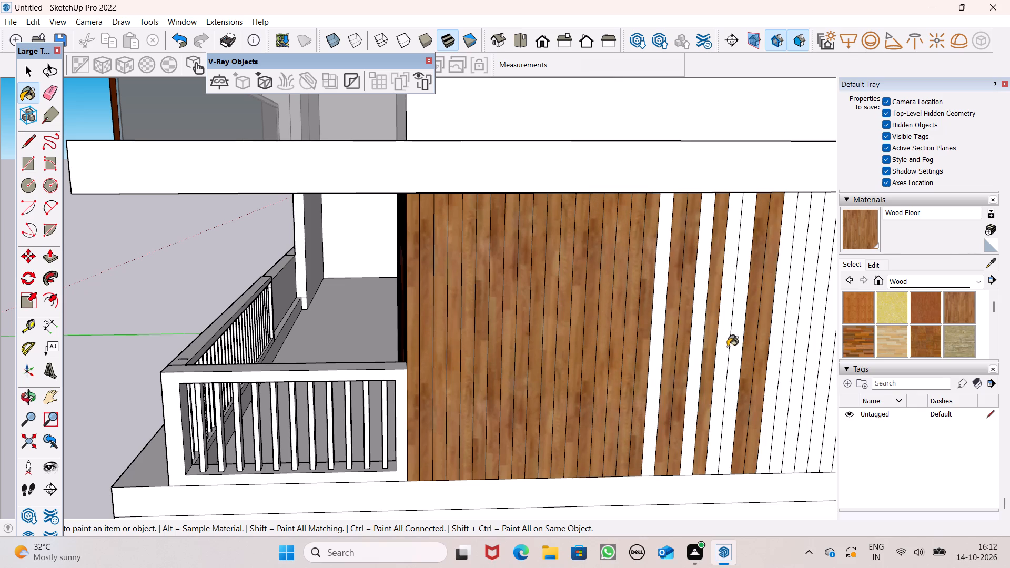
pyautogui.moveTo(723, 347); pyautogui.dragTo(714, 350)
pyautogui.moveTo(704, 349); pyautogui.dragTo(703, 354)
pyautogui.click(698, 346)
pyautogui.moveTo(697, 350); pyautogui.dragTo(692, 358)
pyautogui.moveTo(670, 350); pyautogui.dragTo(661, 361)
pyautogui.click(657, 357)
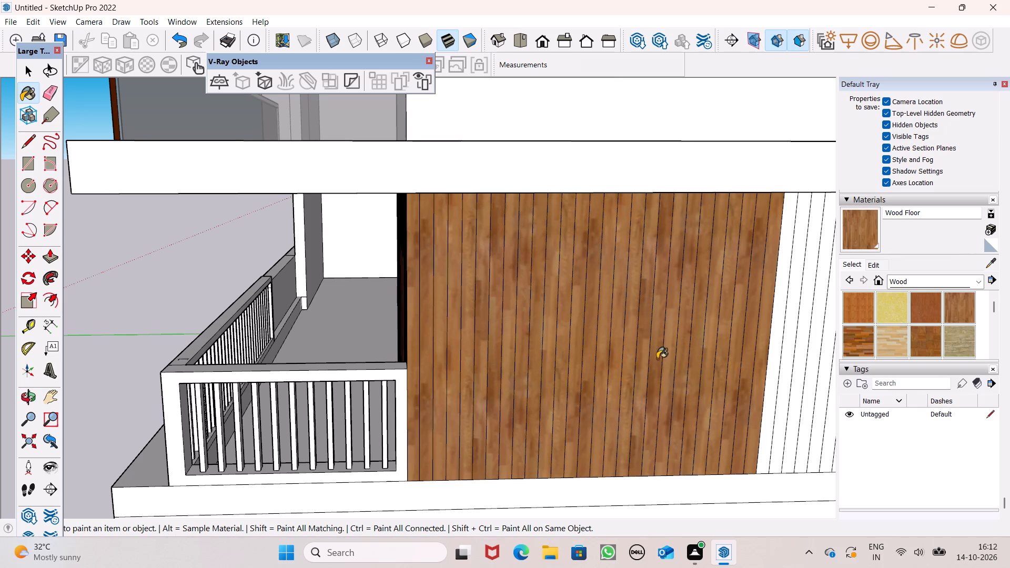
# Paint the strips at the far end of the grooved side wall, nearest the canopied window, with Wood Floor.
pyautogui.scroll(-1, 389, 372)
pyautogui.scroll(-6, 464, 379)
pyautogui.scroll(6, 704, 381)
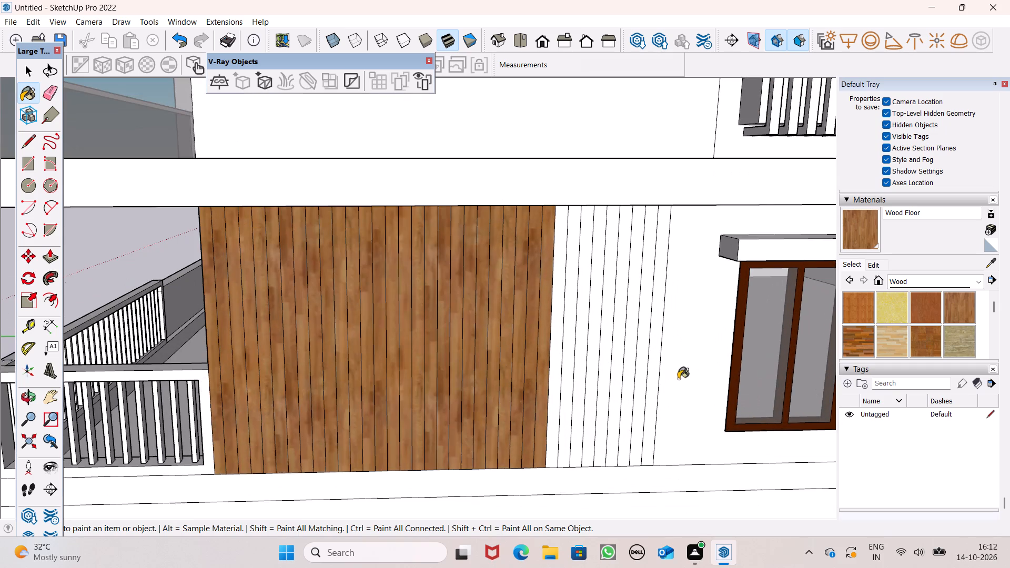
pyautogui.click(657, 380)
pyautogui.click(626, 382)
pyautogui.click(632, 379)
pyautogui.click(640, 373)
pyautogui.moveTo(619, 388); pyautogui.dragTo(610, 391)
pyautogui.click(609, 390)
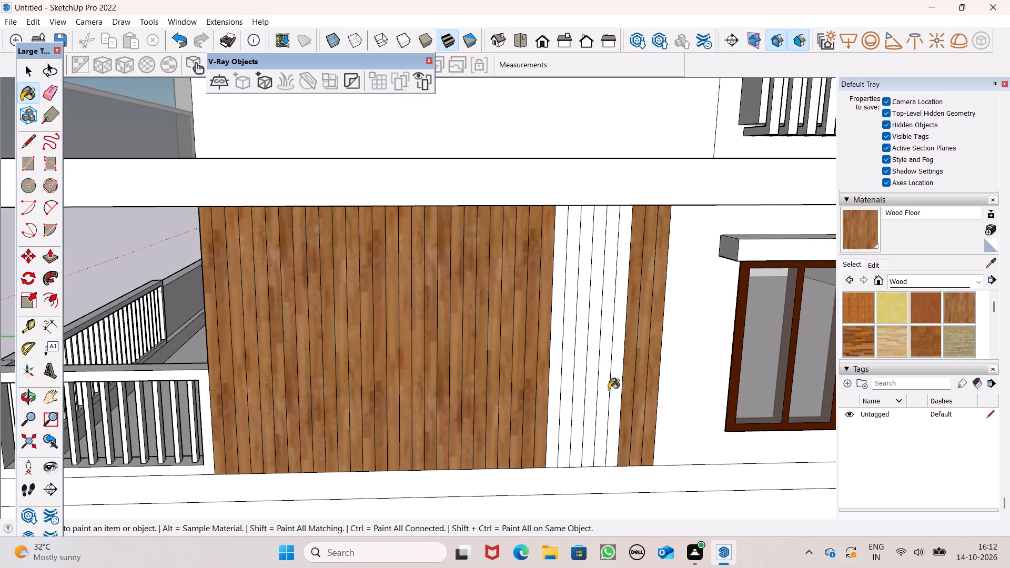
# Fill the remaining unpainted strips near the far end of the side wall with Wood Floor.
pyautogui.moveTo(582, 390); pyautogui.dragTo(570, 392)
pyautogui.click(564, 387)
pyautogui.moveTo(560, 389); pyautogui.dragTo(551, 391)
pyautogui.moveTo(549, 390); pyautogui.dragTo(559, 388)
pyautogui.click(579, 379)
pyautogui.moveTo(579, 379); pyautogui.dragTo(588, 377)
pyautogui.click(591, 375)
pyautogui.moveTo(618, 368); pyautogui.dragTo(625, 375)
pyautogui.click(622, 370)
pyautogui.click(619, 373)
# Paint the front face of the top-floor roof parapet with Wood Floor.
pyautogui.scroll(-7, 363, 415)
pyautogui.scroll(1, 378, 389)
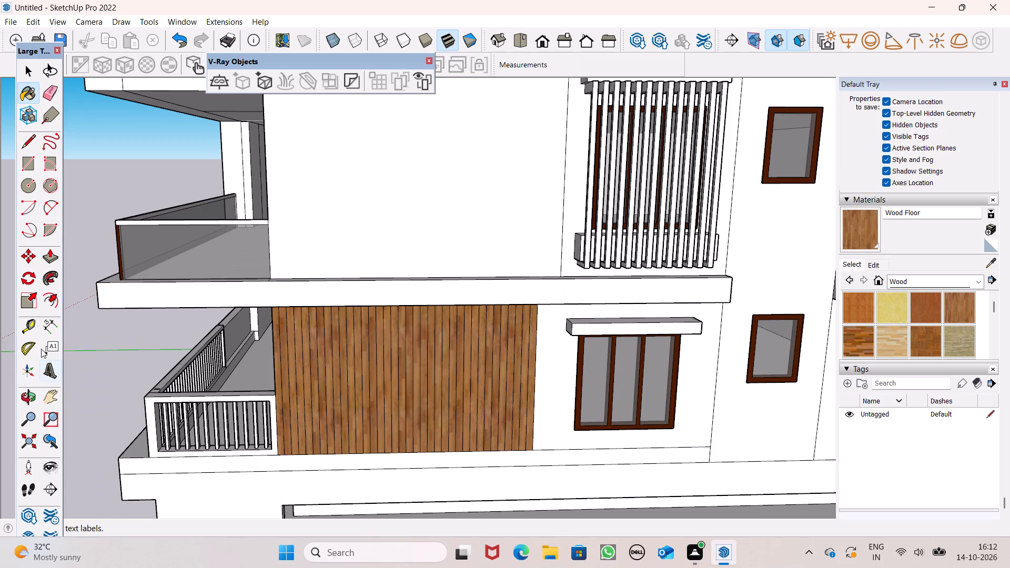
pyautogui.scroll(-1, 0, 258)
pyautogui.scroll(-3, 27, 332)
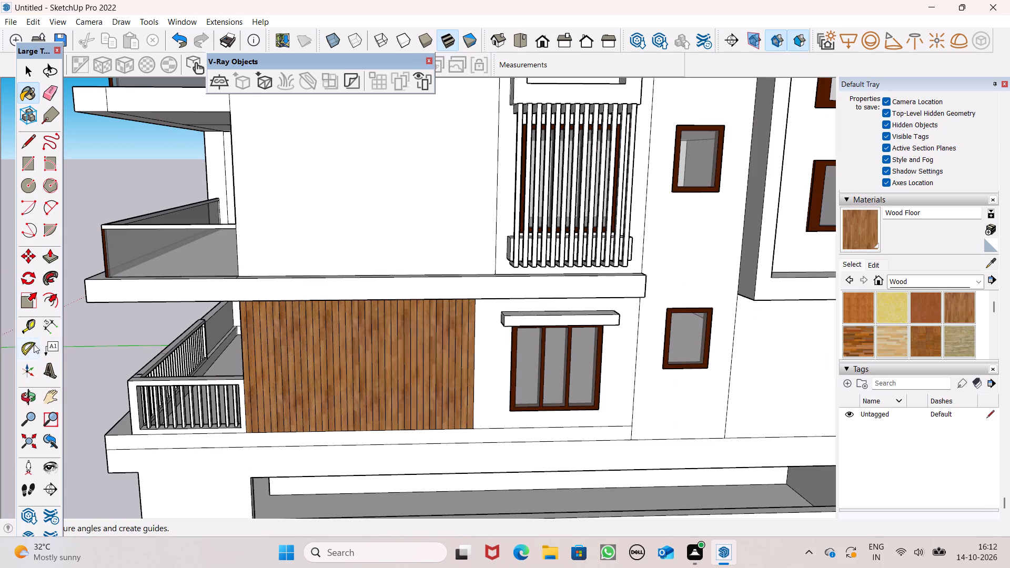
pyautogui.scroll(-9, 70, 387)
pyautogui.moveTo(106, 382); pyautogui.dragTo(514, 363, button='middle')
pyautogui.scroll(-4, 420, 334)
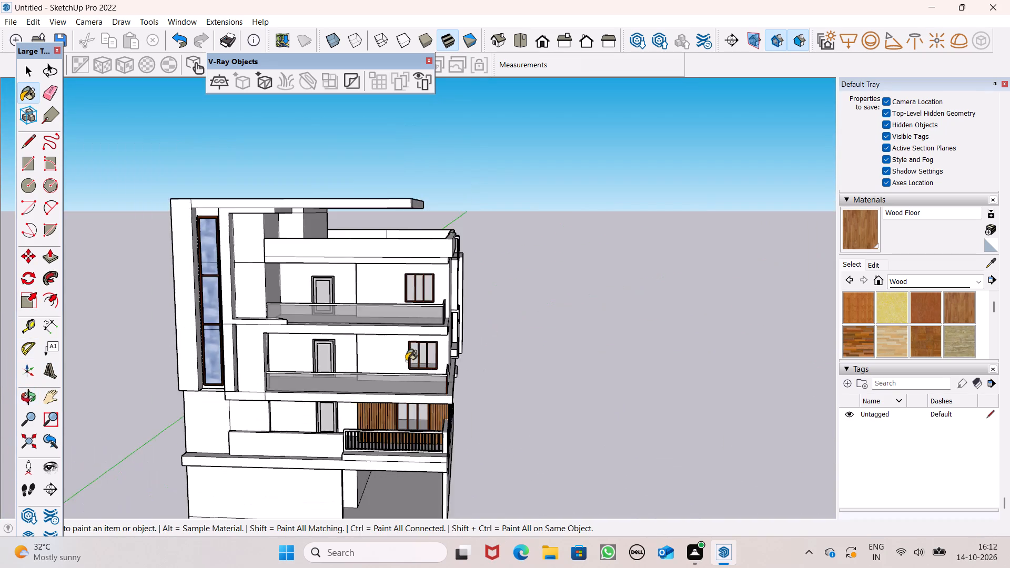
pyautogui.moveTo(405, 362); pyautogui.dragTo(428, 444, button='middle')
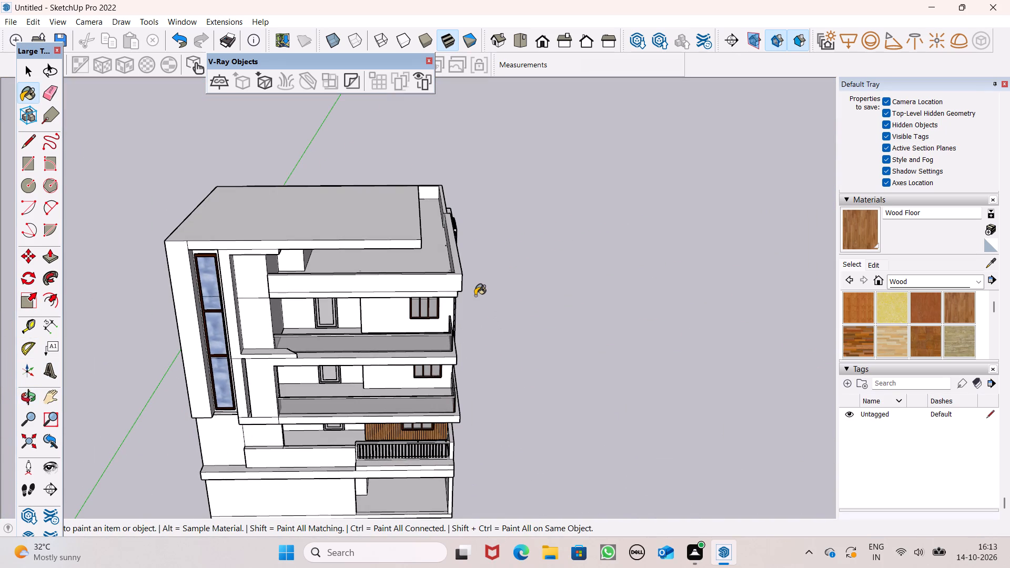
pyautogui.scroll(1, 527, 362)
pyautogui.moveTo(527, 362); pyautogui.dragTo(460, 308, button='middle')
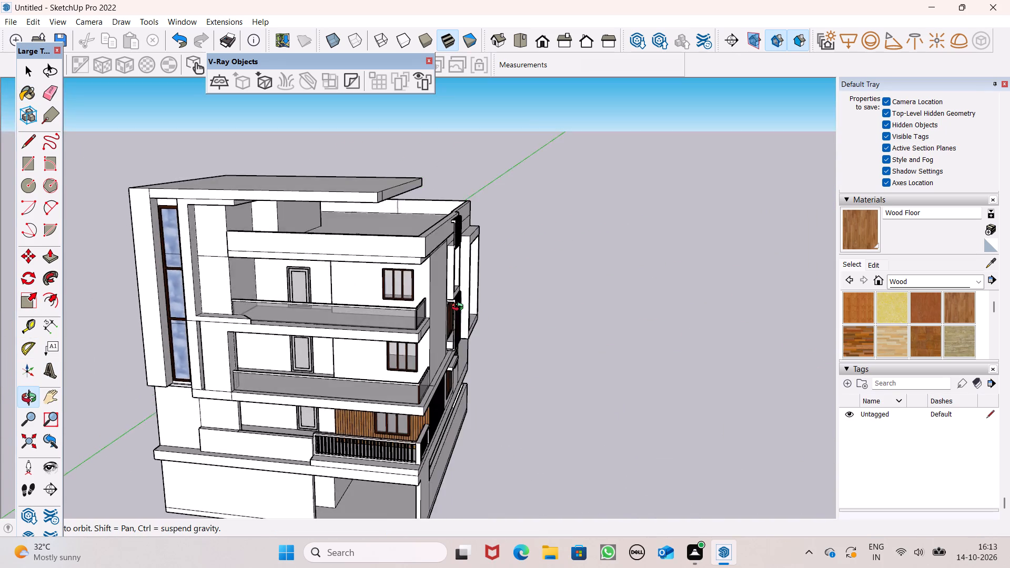
pyautogui.moveTo(460, 308); pyautogui.dragTo(339, 209, button='middle')
pyautogui.moveTo(359, 211); pyautogui.dragTo(539, 285, button='middle')
pyautogui.scroll(4, 401, 250)
pyautogui.click(403, 228)
# Paint the side face of the same roof parapet with Wood Floor.
pyautogui.moveTo(463, 230); pyautogui.dragTo(190, 351, button='middle')
pyautogui.scroll(1, 190, 353)
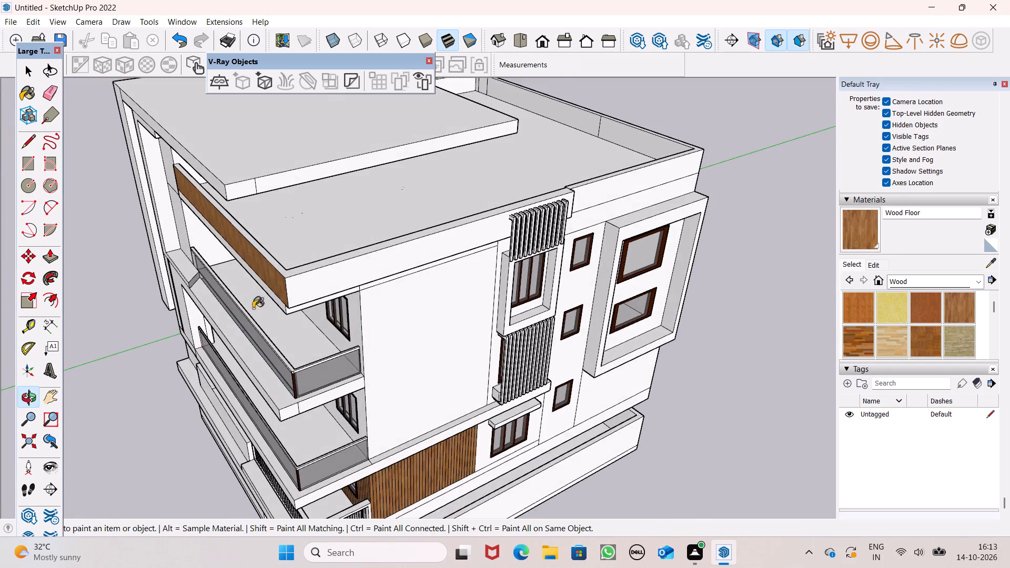
pyautogui.scroll(7, 295, 295)
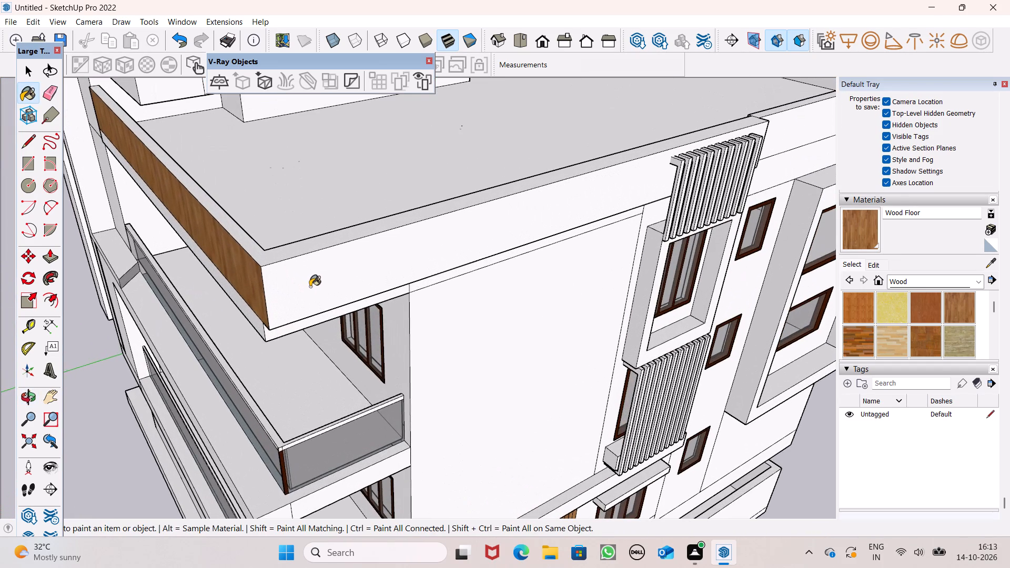
pyautogui.scroll(4, 310, 287)
pyautogui.click(304, 282)
# Paint the top surface of the roof parapet with Wood Floor.
pyautogui.scroll(-5, 315, 277)
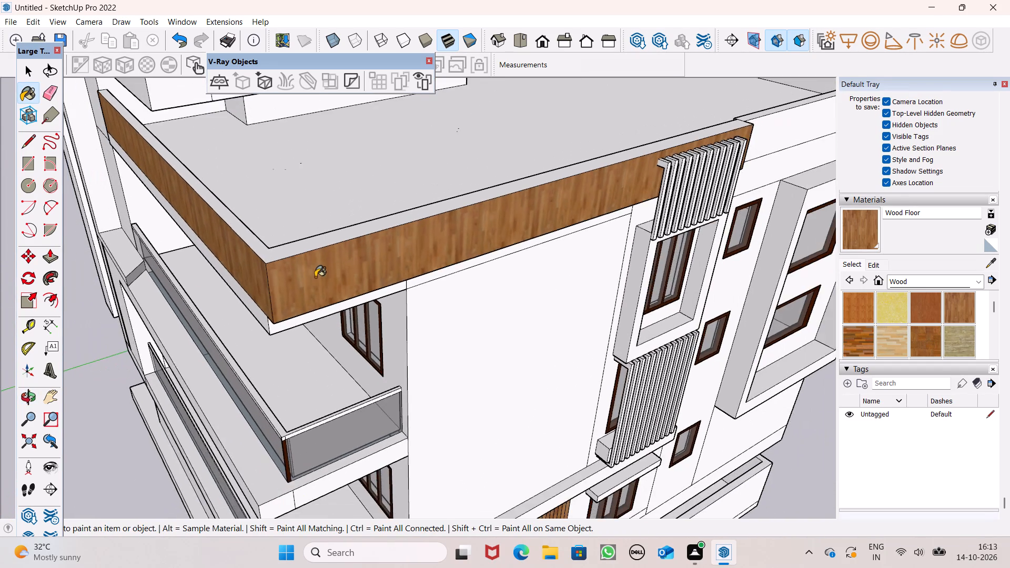
pyautogui.moveTo(281, 309); pyautogui.dragTo(346, 405, button='middle')
pyautogui.click(363, 422)
# Draw a groove line down the parapet's front face, near its left end, from the top edge to the bottom edge of the wood.
pyautogui.scroll(-5, 325, 372)
pyautogui.moveTo(396, 373); pyautogui.dragTo(667, 148, button='middle')
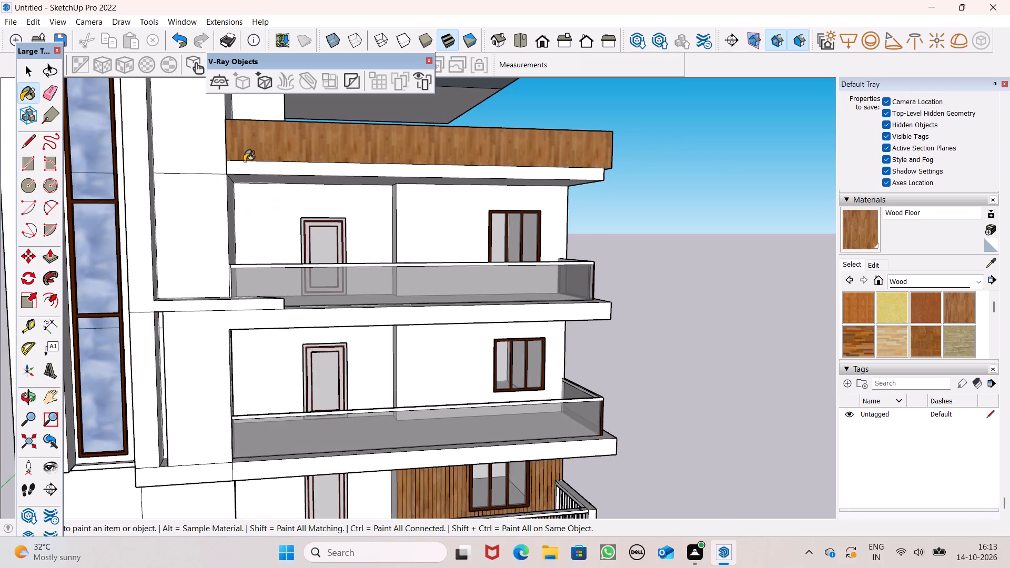
pyautogui.scroll(3, 248, 161)
pyautogui.moveTo(266, 163); pyautogui.dragTo(203, 249, button='middle')
pyautogui.press('space')
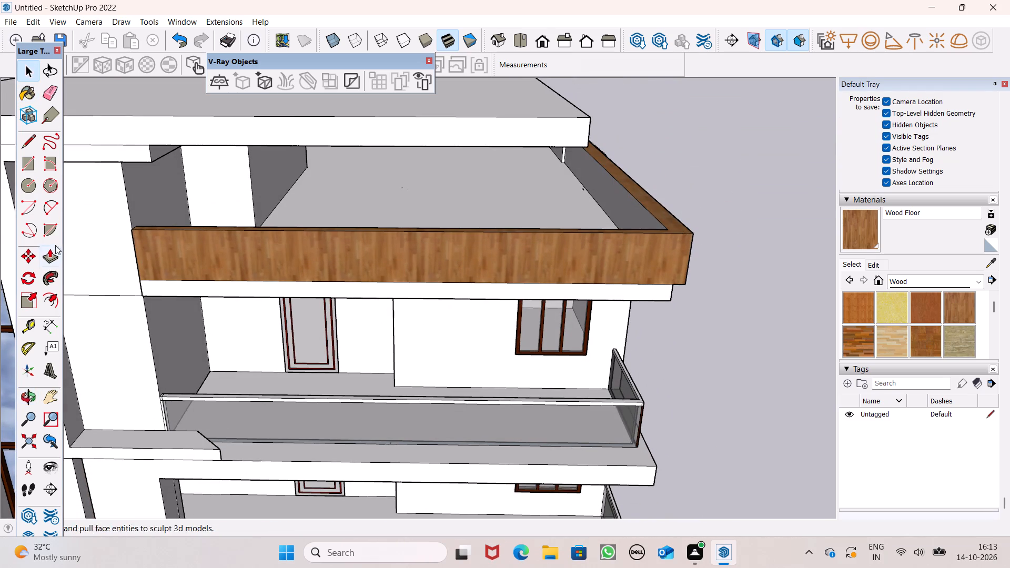
pyautogui.click(29, 148)
pyautogui.scroll(3, 173, 198)
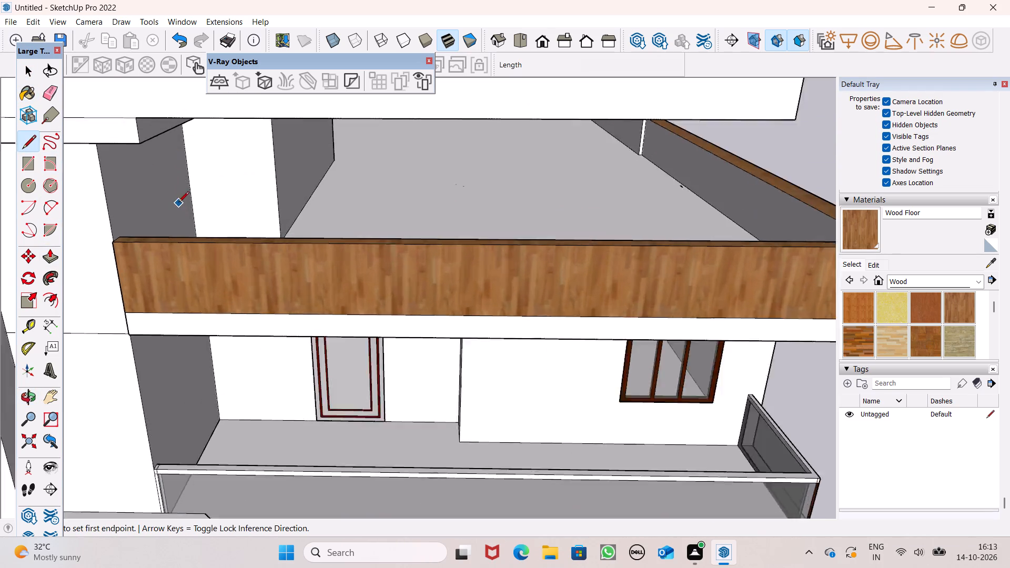
pyautogui.scroll(3, 178, 203)
pyautogui.scroll(-2, 200, 208)
pyautogui.moveTo(192, 288); pyautogui.dragTo(189, 268, button='middle')
pyautogui.scroll(3, 160, 268)
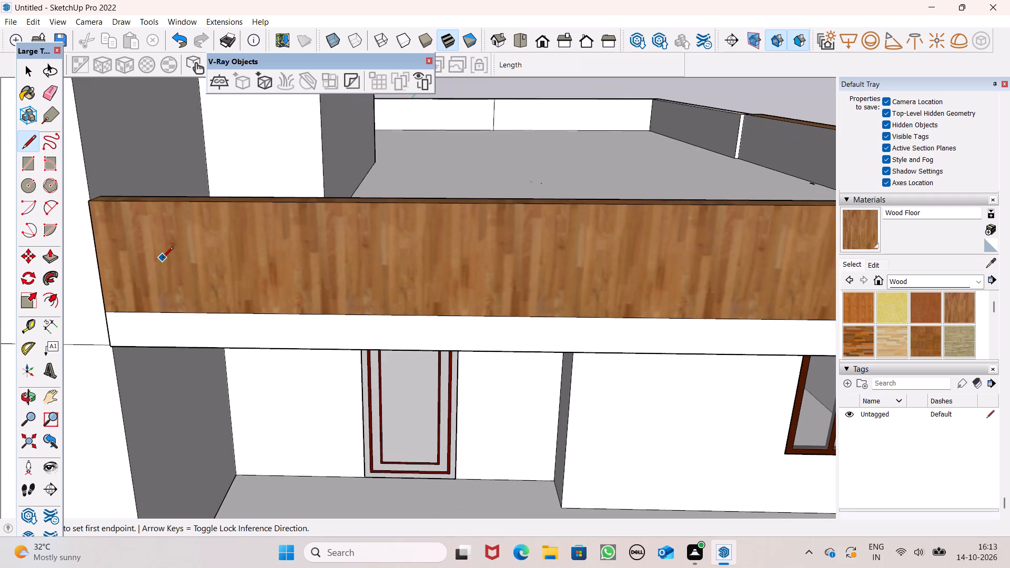
pyautogui.scroll(2, 164, 258)
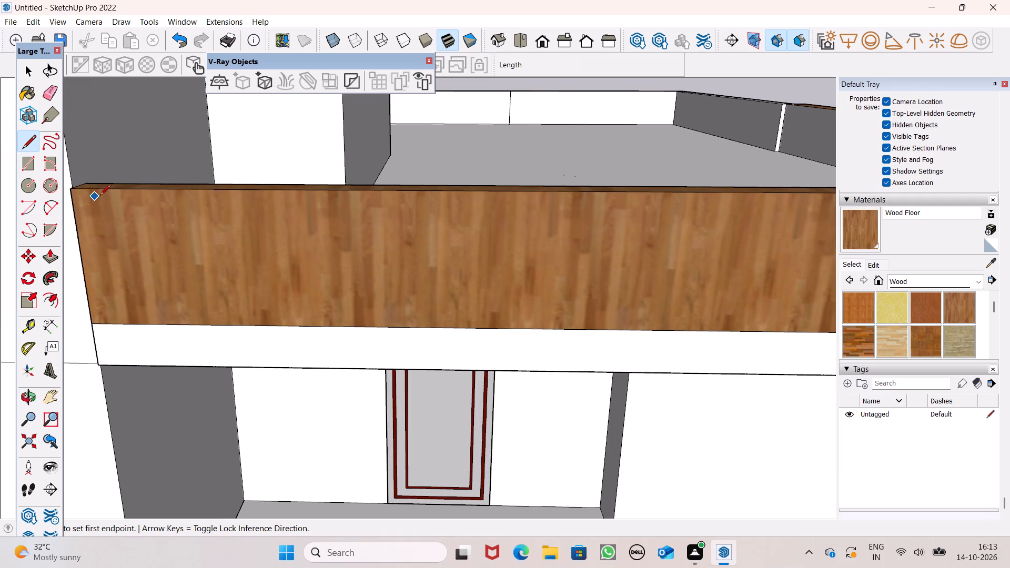
pyautogui.scroll(-2, 177, 206)
pyautogui.middleClick(134, 228)
pyautogui.scroll(7, 63, 215)
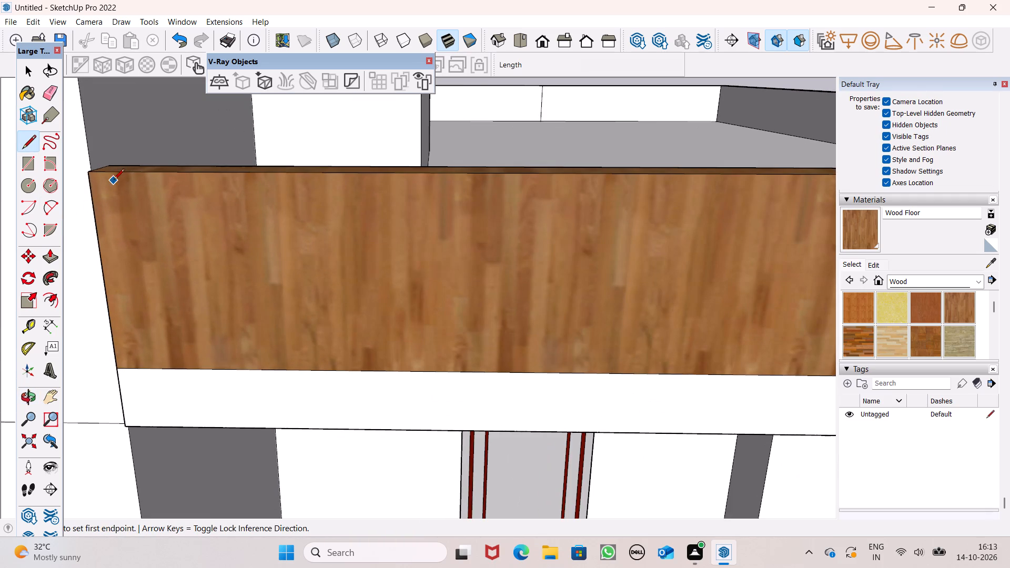
pyautogui.click(118, 174)
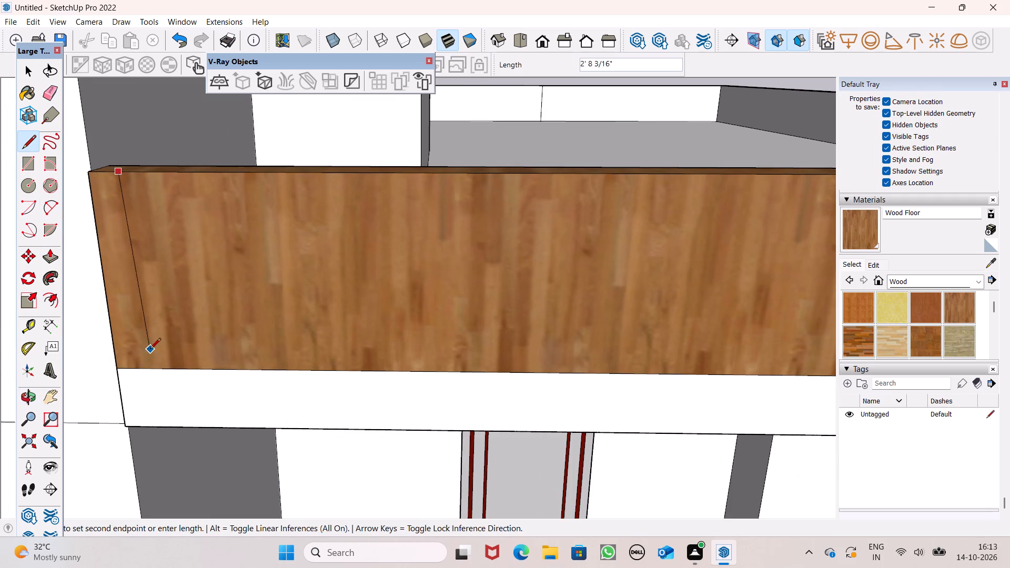
pyautogui.click(142, 368)
pyautogui.press('space')
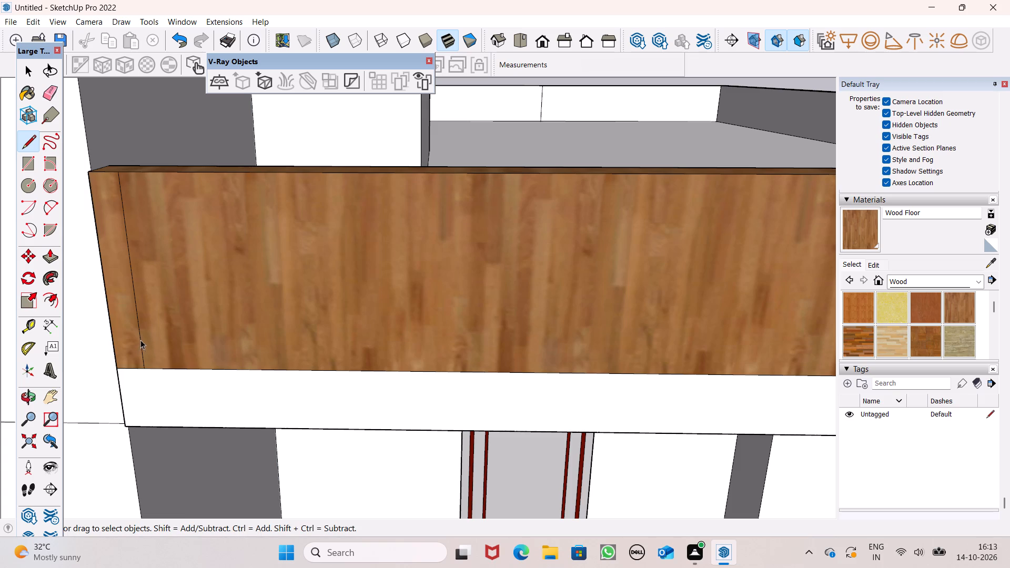
# Copy the groove line 5" along the parapet's front face and repeat the copy with a *39 array.
pyautogui.click(140, 339)
pyautogui.press('m')
pyautogui.press('Return')
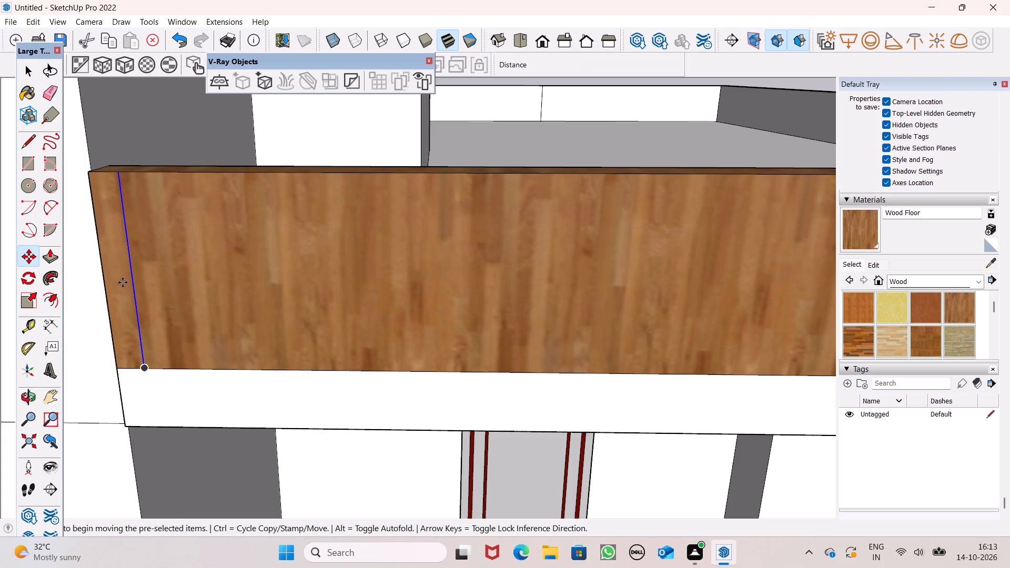
pyautogui.moveTo(130, 281); pyautogui.dragTo(161, 280)
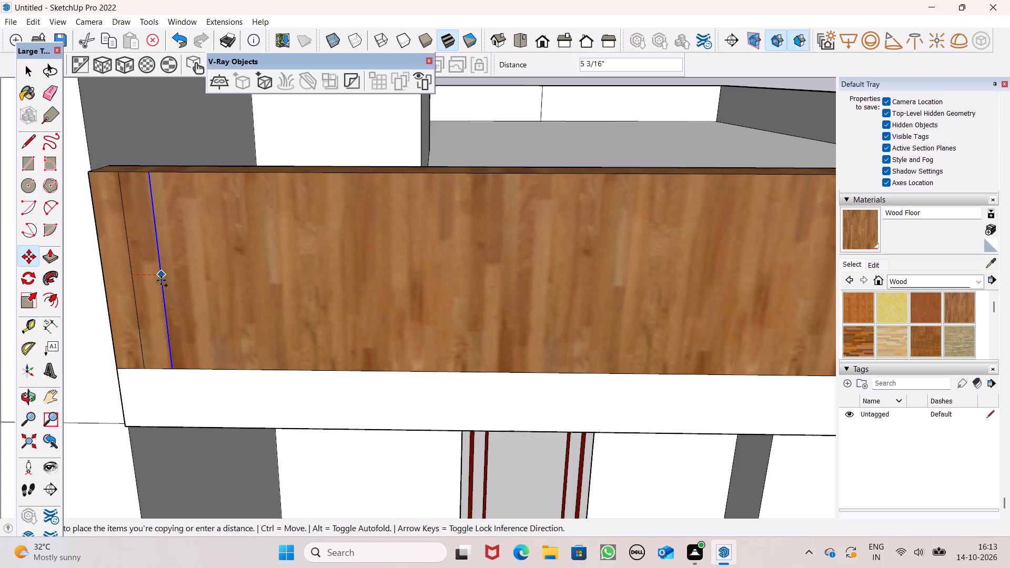
pyautogui.moveTo(161, 280); pyautogui.dragTo(160, 277)
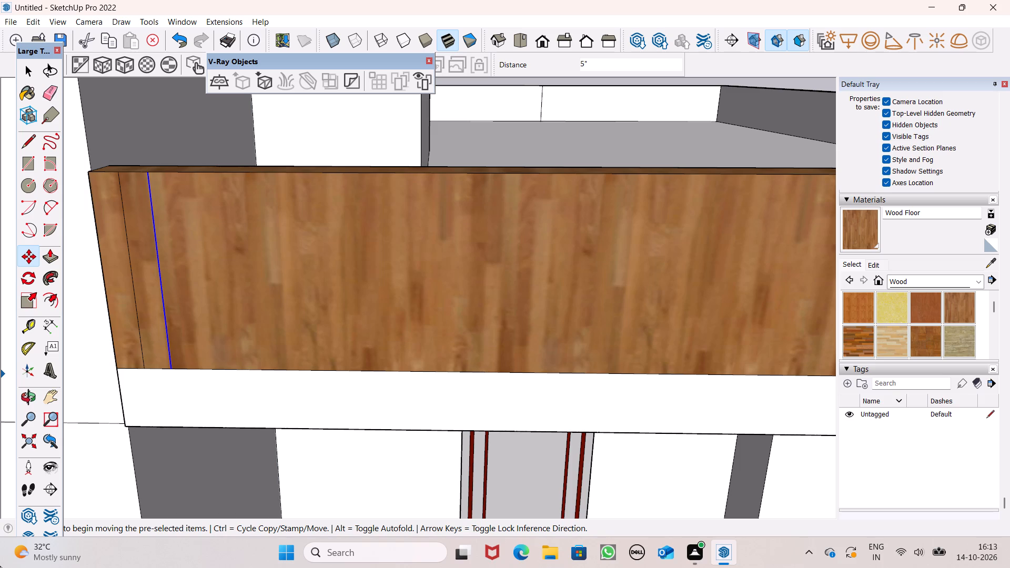
pyautogui.hotkey('shift', '*')
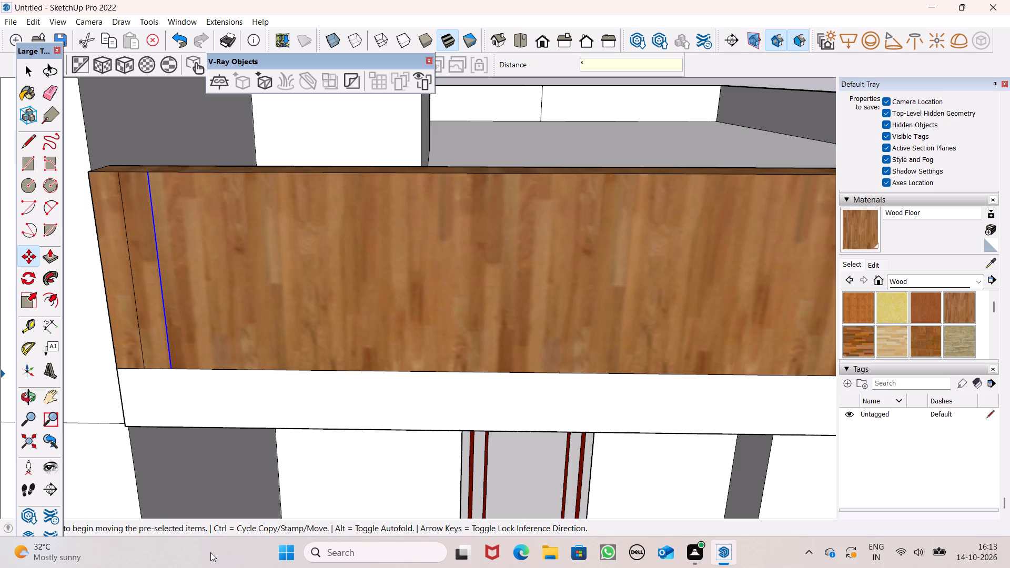
pyautogui.press('3')
pyautogui.press('9')
pyautogui.press('Return')
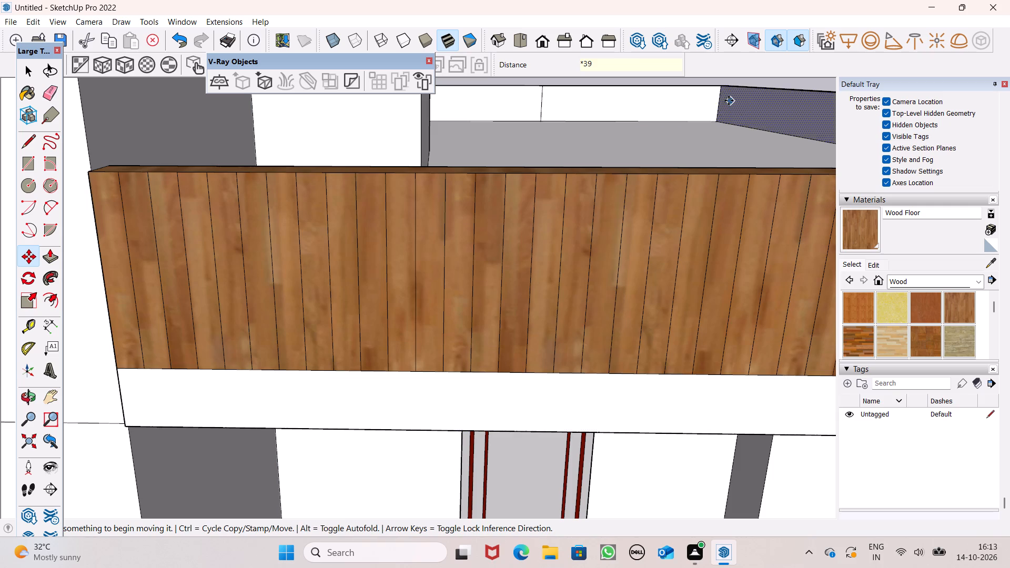
pyautogui.scroll(-19, 676, 147)
pyautogui.scroll(-3, 648, 253)
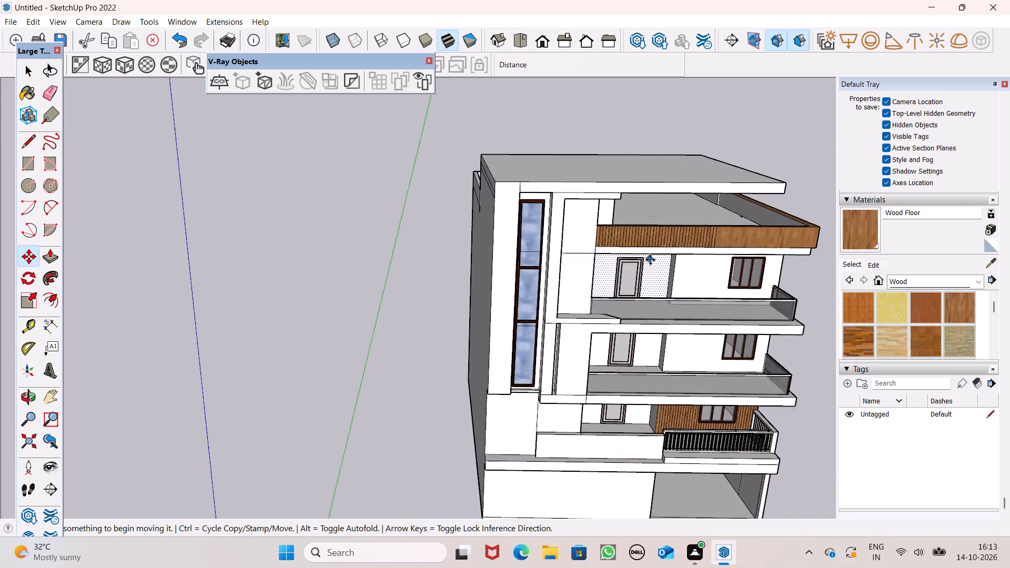
# Review the roof parapet's groove spacing against the whole building facade.
pyautogui.scroll(-3, 650, 260)
pyautogui.scroll(2, 739, 238)
pyautogui.scroll(-1, 744, 239)
pyautogui.scroll(2, 744, 239)
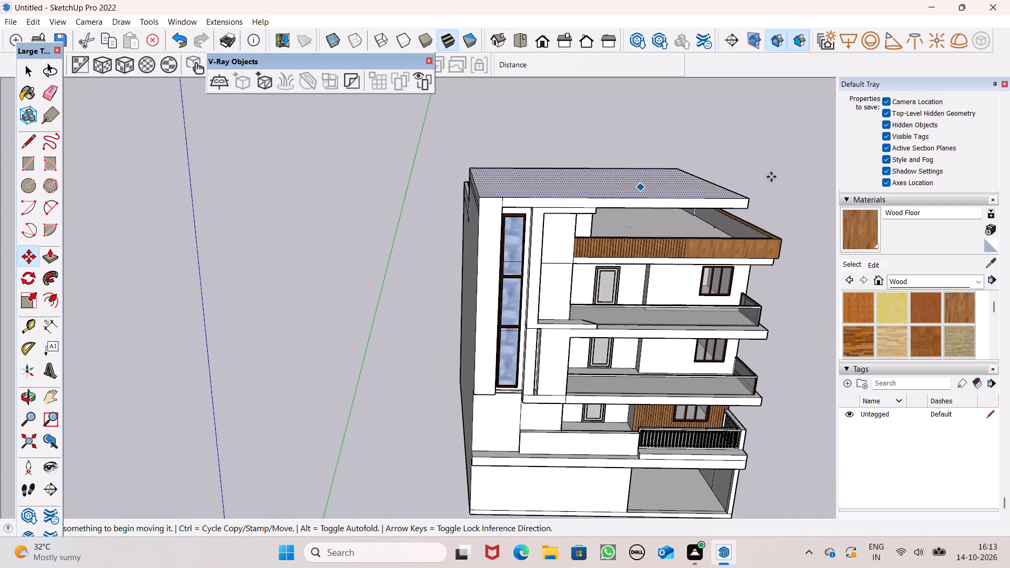
pyautogui.scroll(3, 1006, 275)
pyautogui.scroll(-7, 743, 298)
pyautogui.scroll(3, 779, 293)
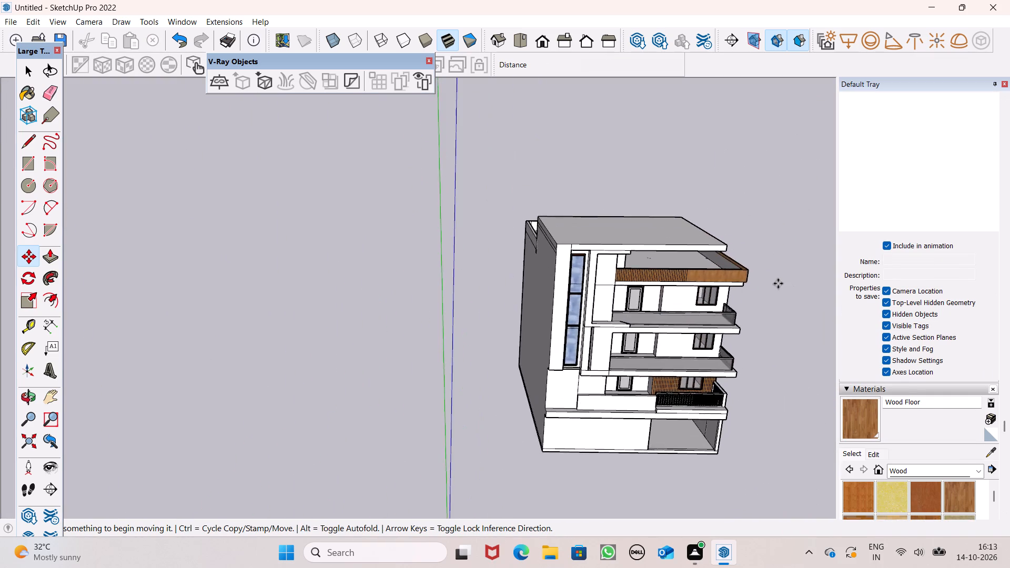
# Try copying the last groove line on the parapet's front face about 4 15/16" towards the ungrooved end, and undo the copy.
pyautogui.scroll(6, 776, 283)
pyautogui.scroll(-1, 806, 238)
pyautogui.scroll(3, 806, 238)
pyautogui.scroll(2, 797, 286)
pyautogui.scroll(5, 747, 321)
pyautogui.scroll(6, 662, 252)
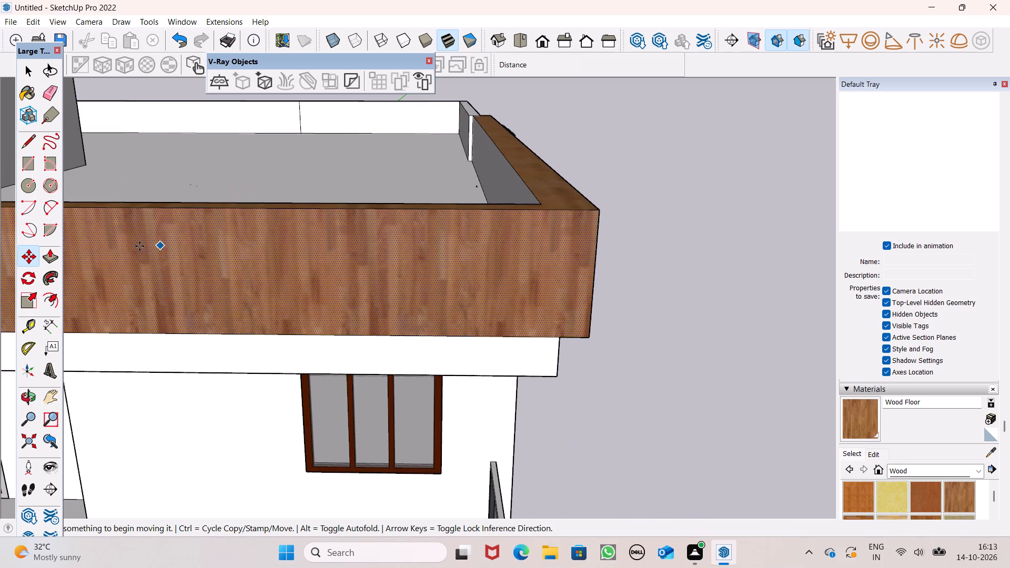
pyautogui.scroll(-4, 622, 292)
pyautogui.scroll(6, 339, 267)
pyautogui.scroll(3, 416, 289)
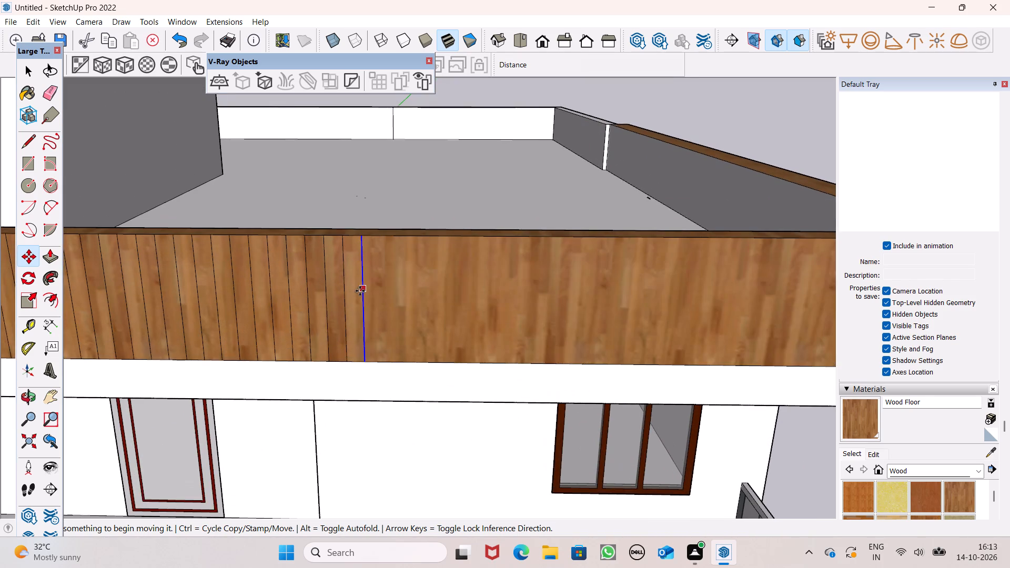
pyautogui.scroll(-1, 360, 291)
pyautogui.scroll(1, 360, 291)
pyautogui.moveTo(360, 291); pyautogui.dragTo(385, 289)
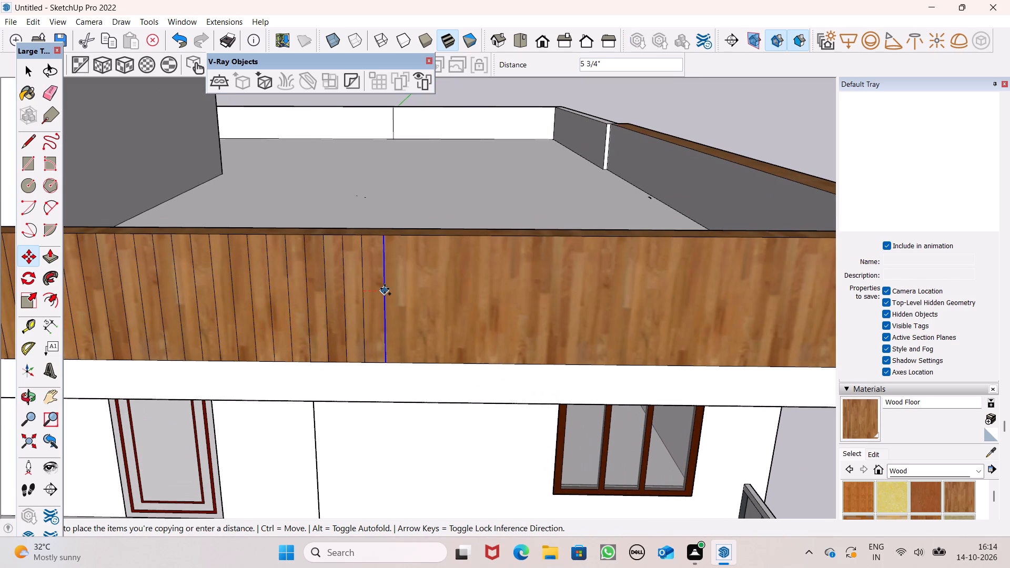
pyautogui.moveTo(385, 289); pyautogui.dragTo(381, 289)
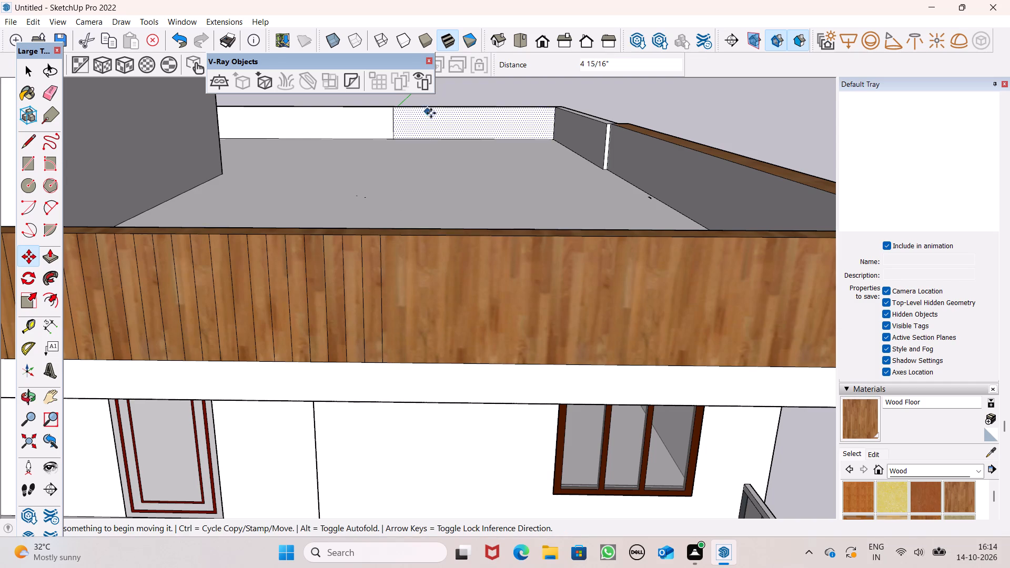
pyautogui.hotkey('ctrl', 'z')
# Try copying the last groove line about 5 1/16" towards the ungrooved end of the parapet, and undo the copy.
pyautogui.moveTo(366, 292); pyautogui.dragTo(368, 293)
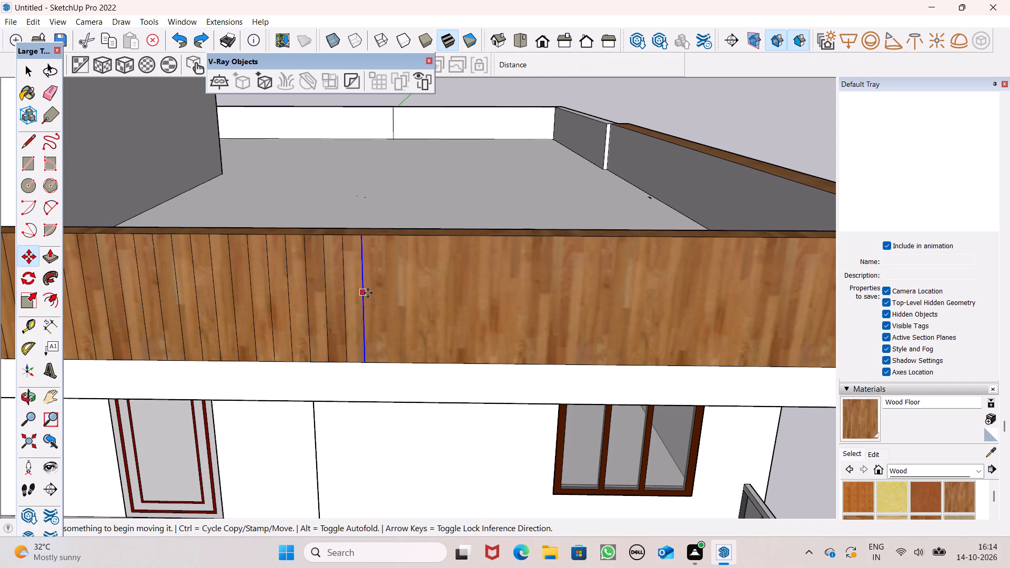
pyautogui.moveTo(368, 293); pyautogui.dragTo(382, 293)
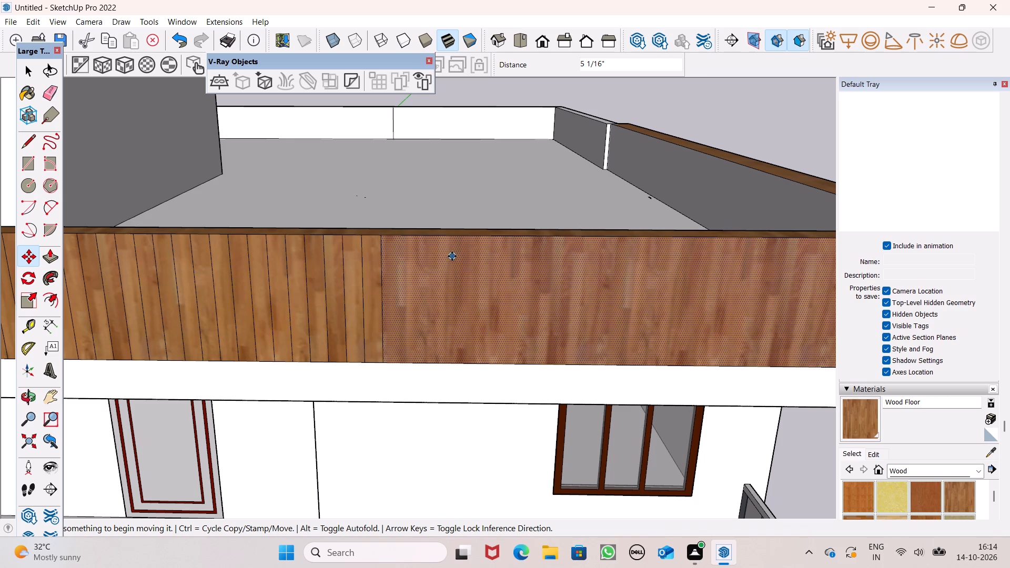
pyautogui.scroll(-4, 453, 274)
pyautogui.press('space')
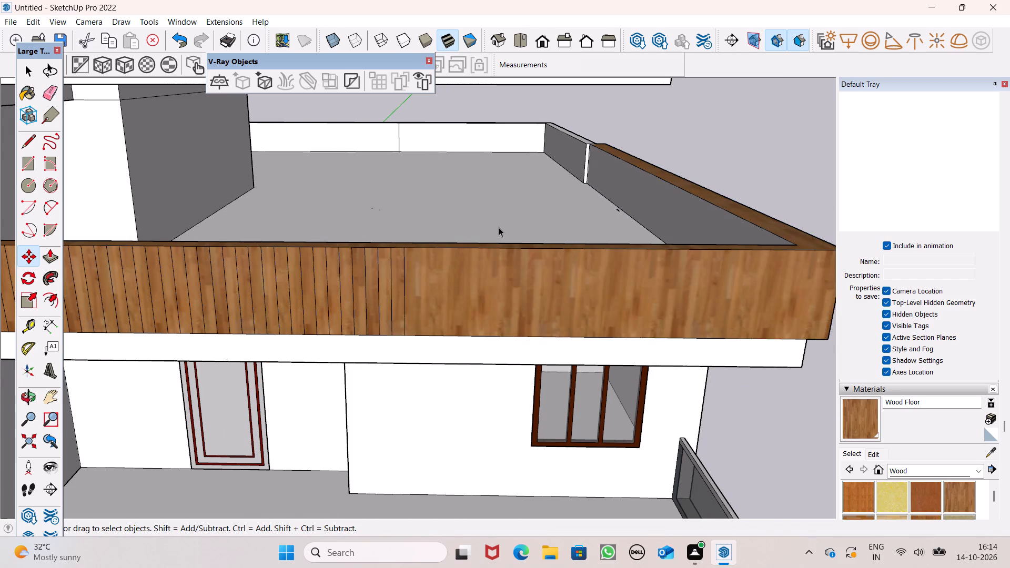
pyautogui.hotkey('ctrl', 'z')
# Copy the last groove line about 4 7/16" towards the parapet's ungrooved end and repeat the copy with a *30 array.
pyautogui.scroll(2, 383, 320)
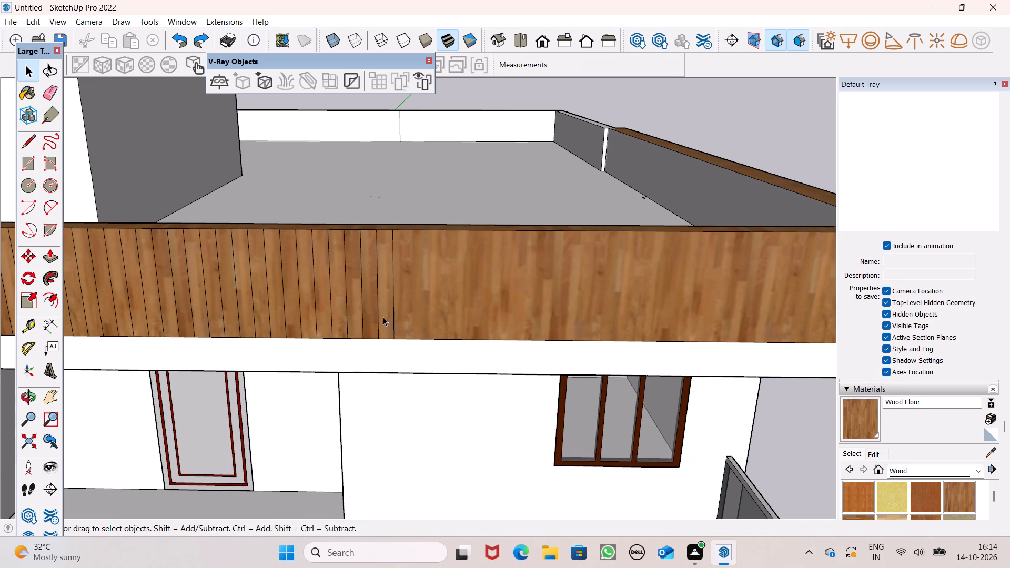
pyautogui.scroll(5, 427, 223)
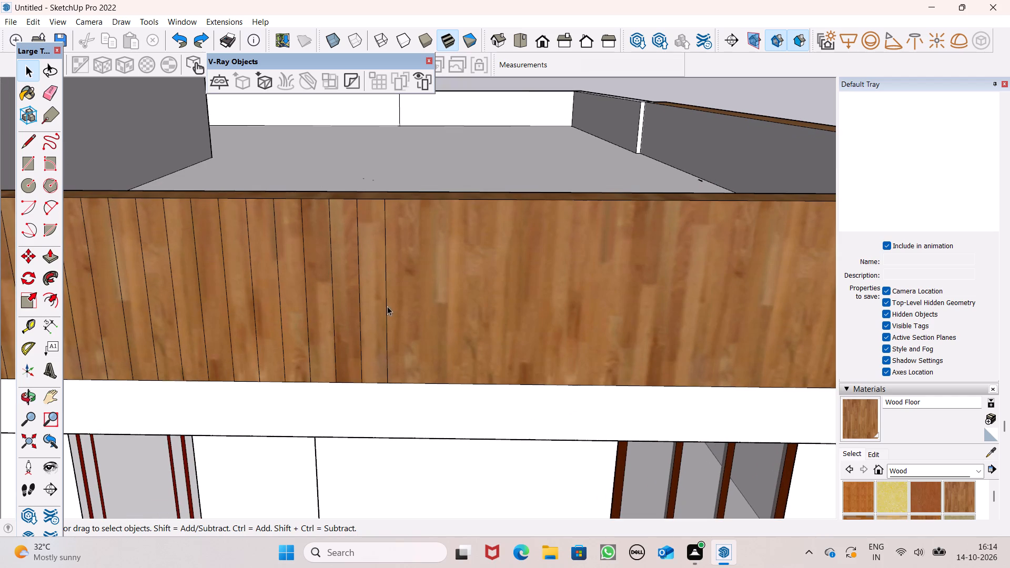
pyautogui.click(386, 306)
pyautogui.scroll(-3, 382, 326)
pyautogui.press('m')
pyautogui.press('Return')
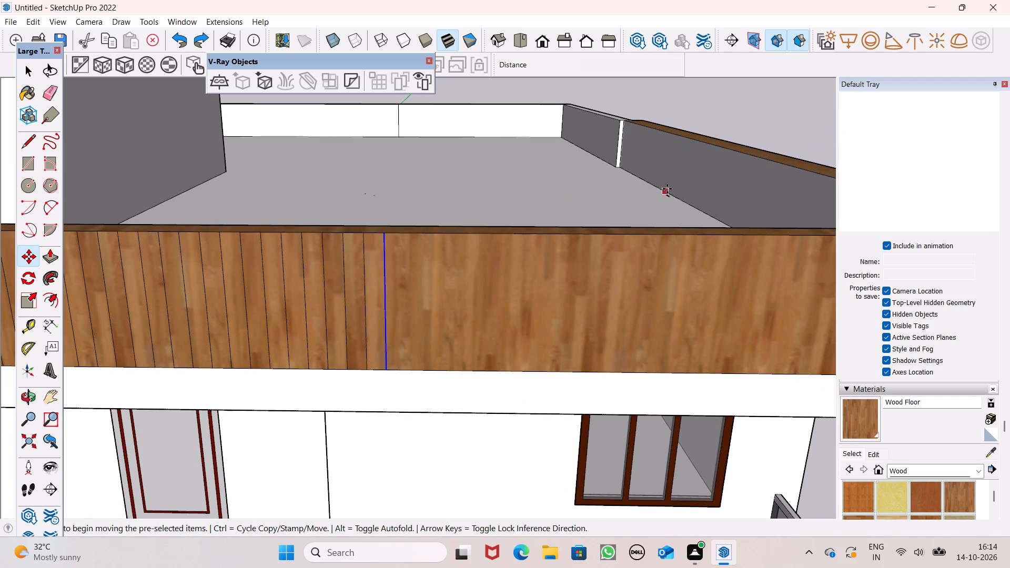
pyautogui.scroll(-1, 491, 227)
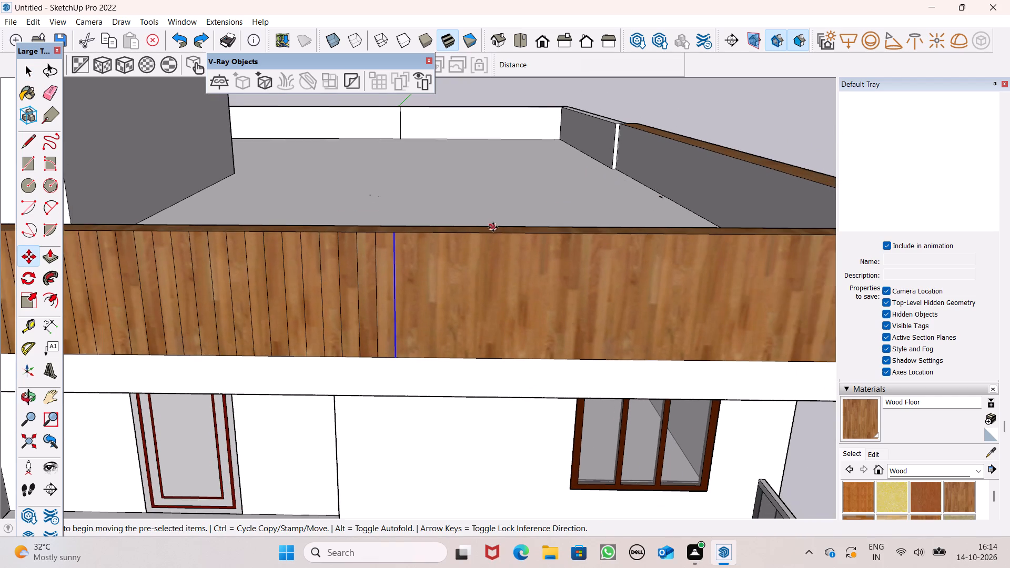
pyautogui.scroll(4, 507, 253)
pyautogui.moveTo(337, 316); pyautogui.dragTo(341, 316)
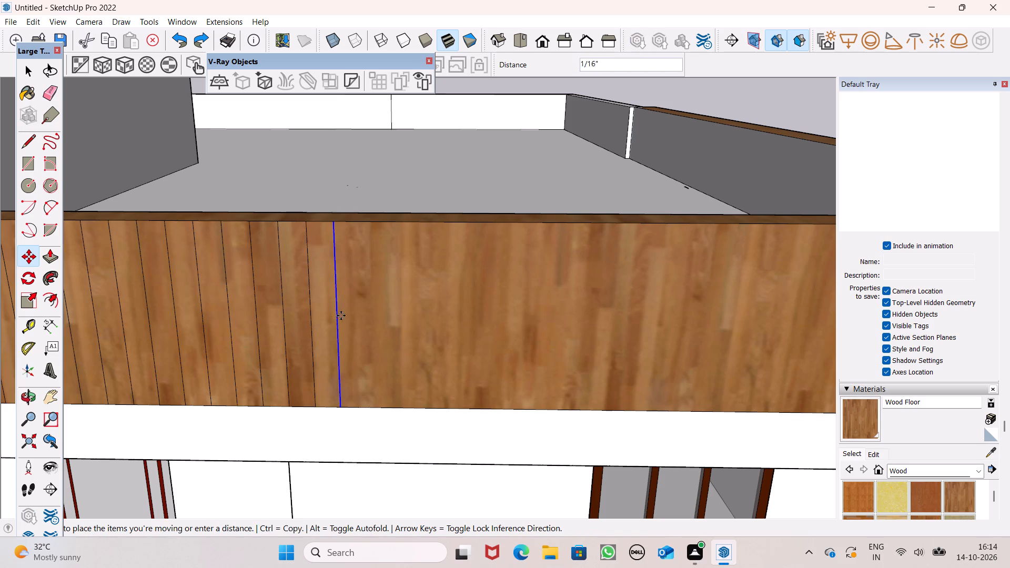
pyautogui.moveTo(341, 316); pyautogui.dragTo(362, 318)
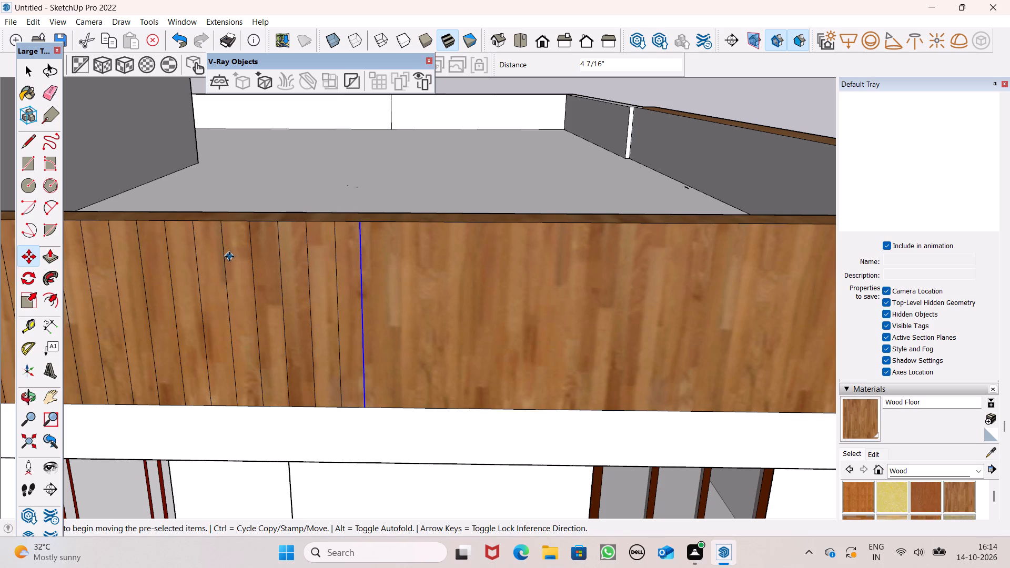
pyautogui.hotkey('shift', '*')
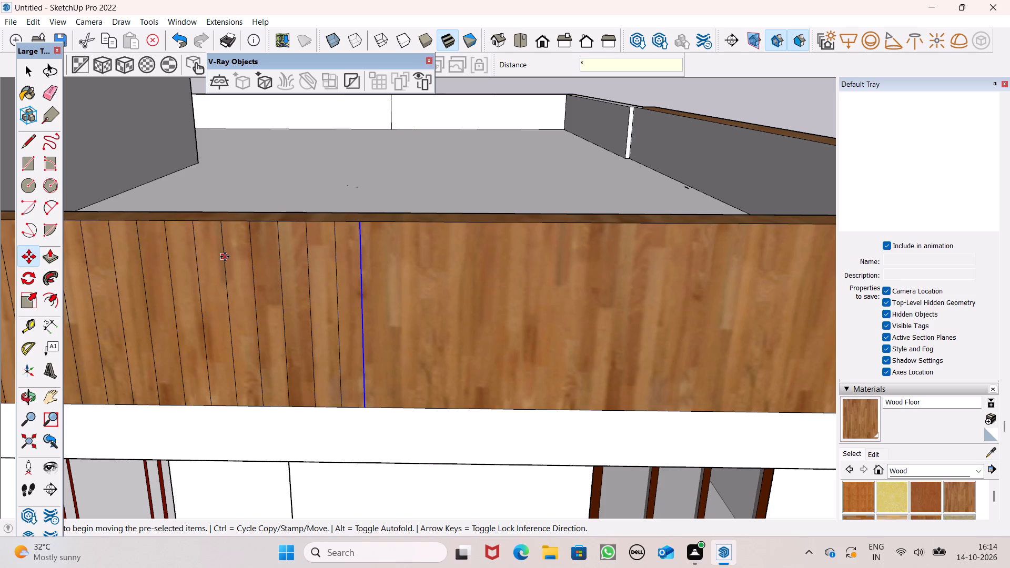
pyautogui.write('30')
pyautogui.press('Return')
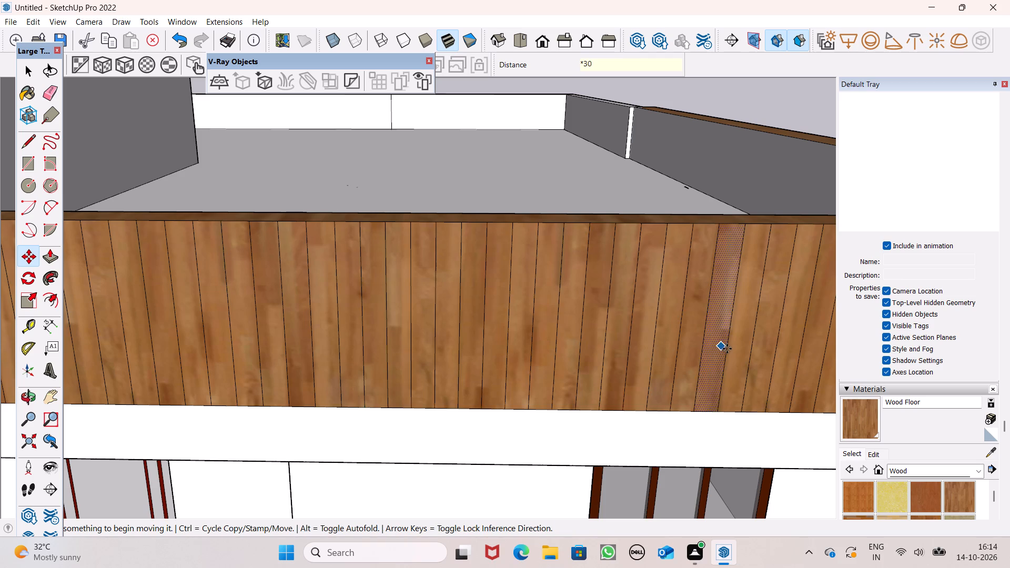
# Examine the groove pattern along the full front face of the roof parapet up to its corner.
pyautogui.scroll(-1, 500, 218)
pyautogui.scroll(1, 472, 310)
pyautogui.scroll(-1, 465, 345)
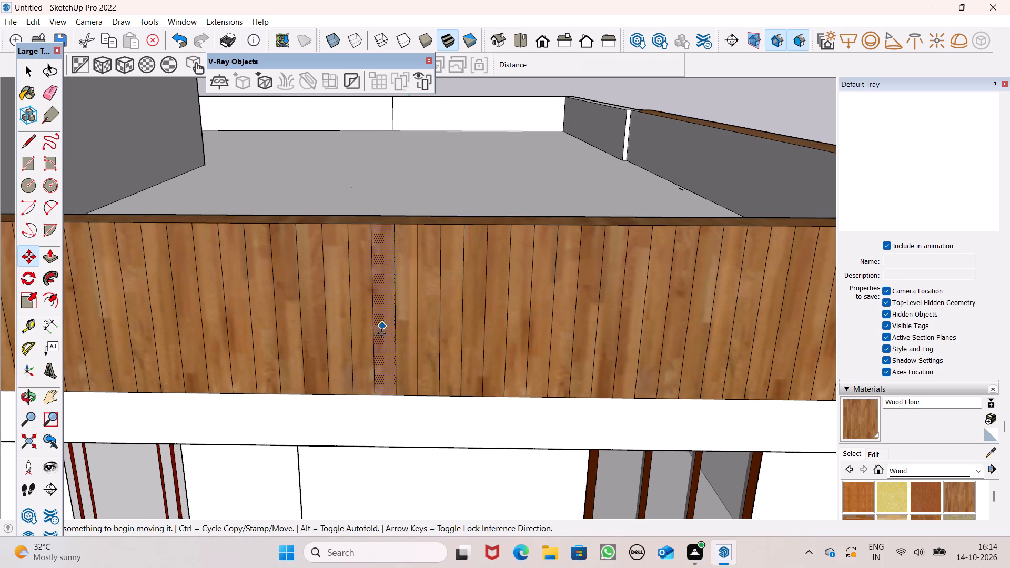
pyautogui.scroll(-1, 391, 330)
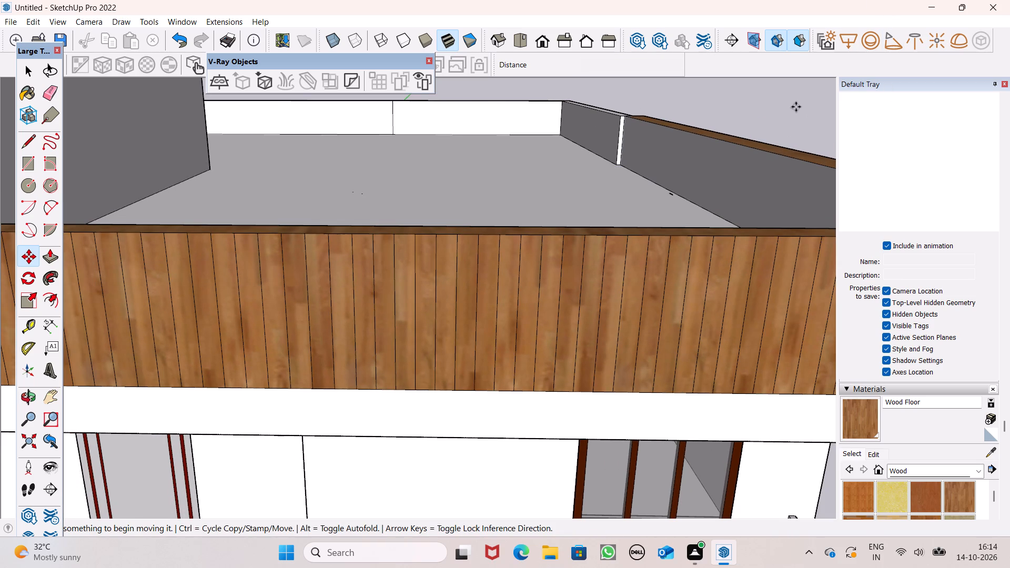
pyautogui.press('space')
pyautogui.scroll(-5, 723, 164)
pyautogui.scroll(-5, 538, 249)
pyautogui.scroll(-1, 615, 238)
pyautogui.scroll(1, 615, 238)
pyautogui.scroll(-1, 616, 238)
pyautogui.scroll(1, 616, 238)
pyautogui.scroll(-1, 642, 203)
pyautogui.scroll(1, 665, 313)
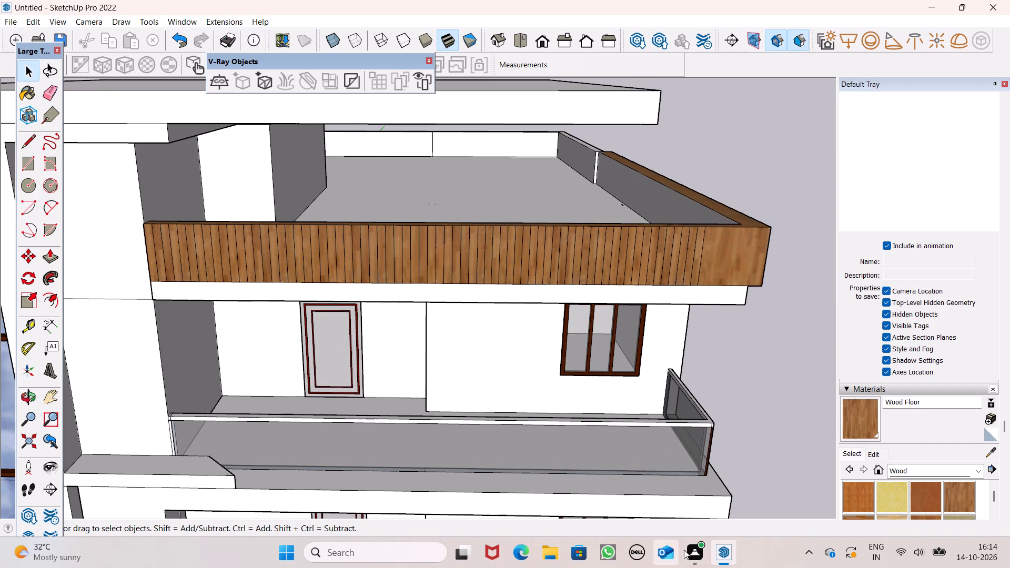
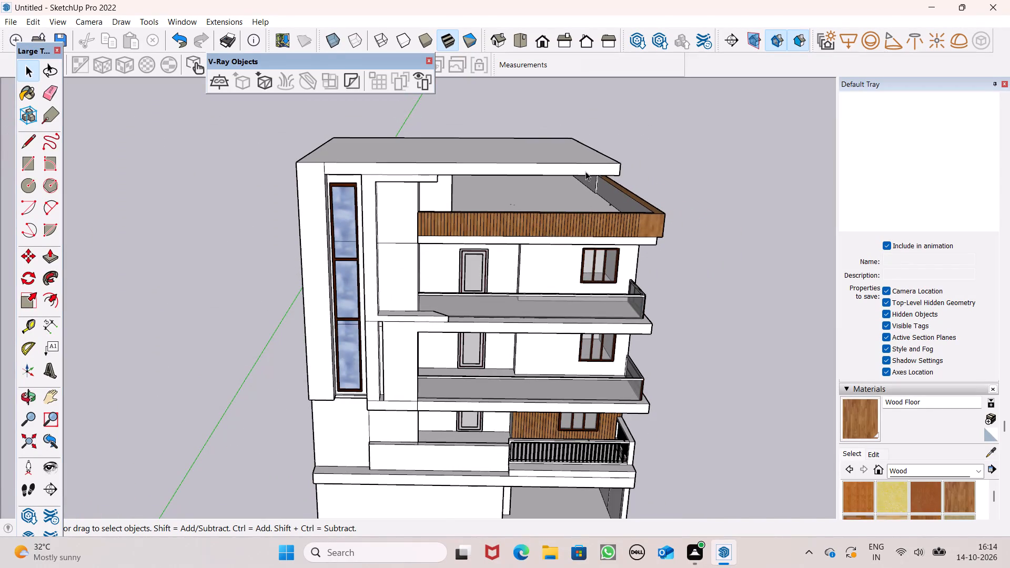
# Copy the last groove line on the parapet's front face about 4 3/16" towards the ungrooved corner and repeat it with a *7 array.
pyautogui.scroll(-2, 571, 171)
pyautogui.scroll(1, 703, 204)
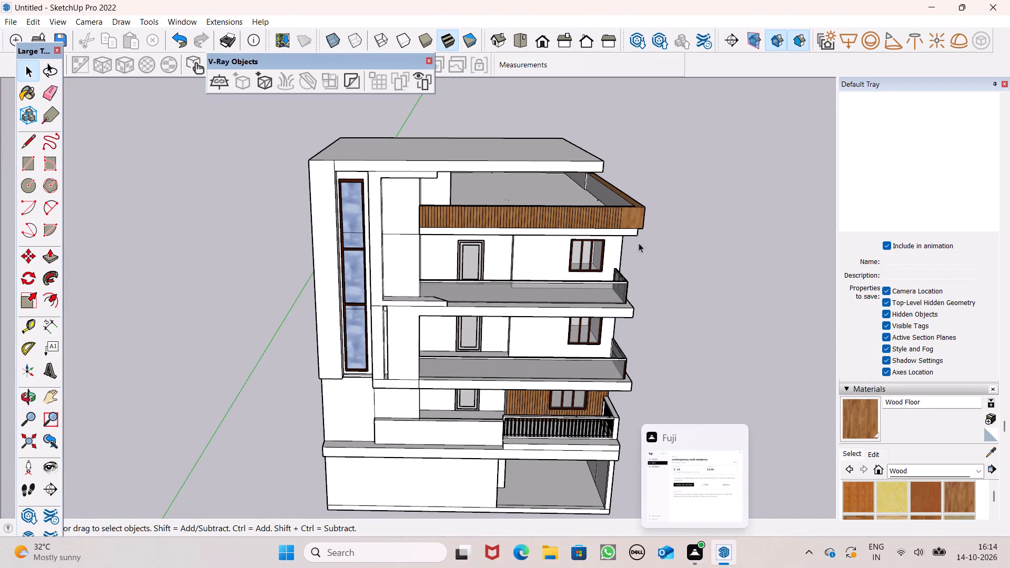
pyautogui.scroll(4, 734, 204)
pyautogui.scroll(5, 666, 198)
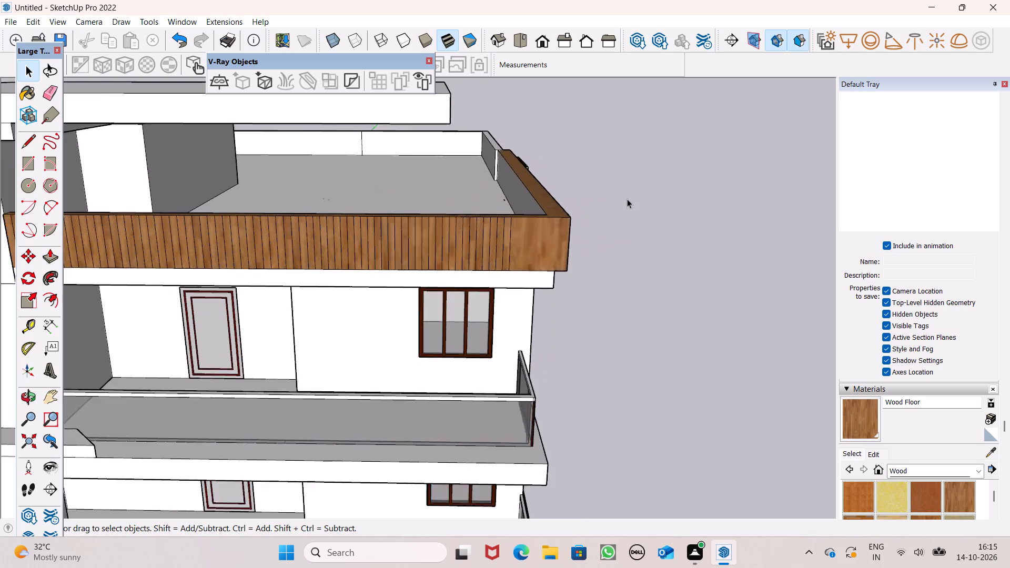
pyautogui.scroll(2, 627, 199)
pyautogui.scroll(8, 527, 248)
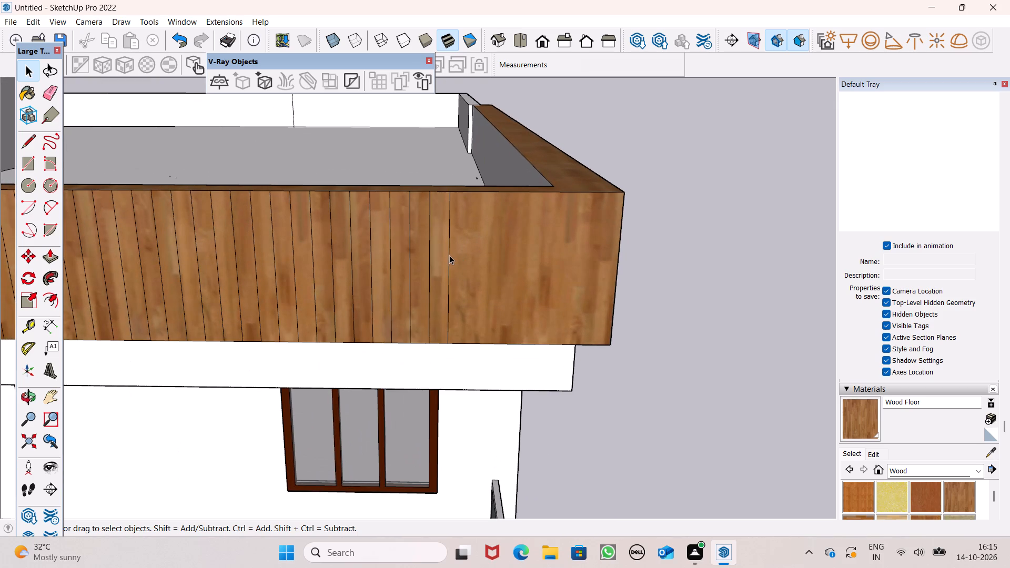
pyautogui.click(450, 255)
pyautogui.press('m')
pyautogui.press('Return')
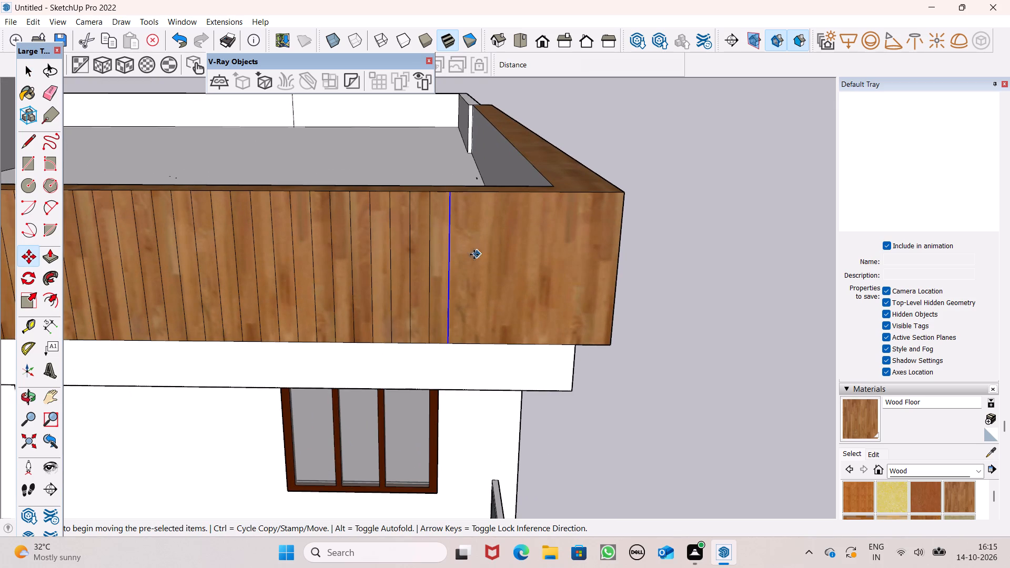
pyautogui.keyDown('ctrl'); pyautogui.moveTo(449, 261); pyautogui.dragTo(469, 259); pyautogui.keyUp('ctrl')
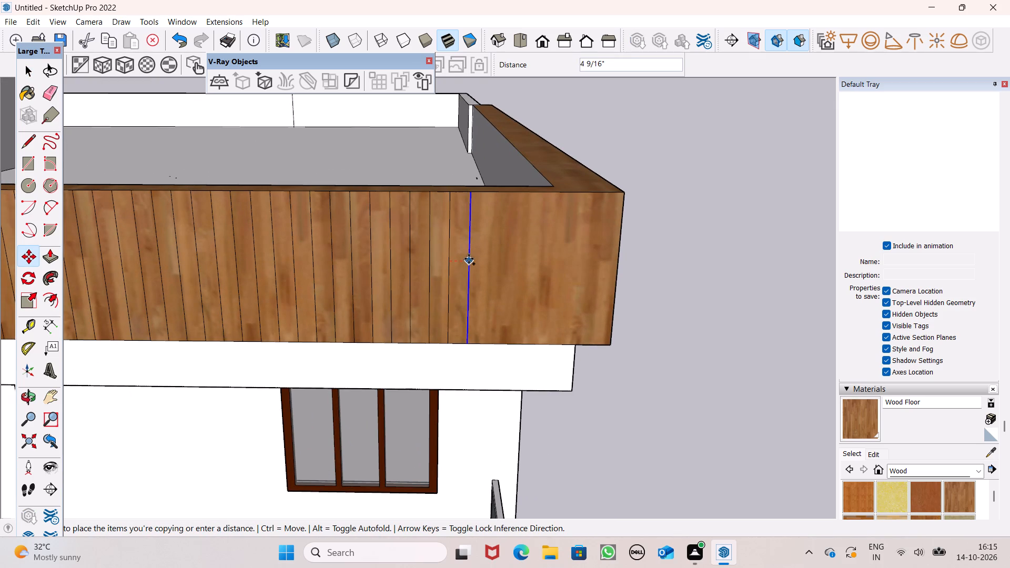
pyautogui.keyDown('ctrl'); pyautogui.moveTo(469, 259); pyautogui.dragTo(468, 259); pyautogui.keyUp('ctrl')
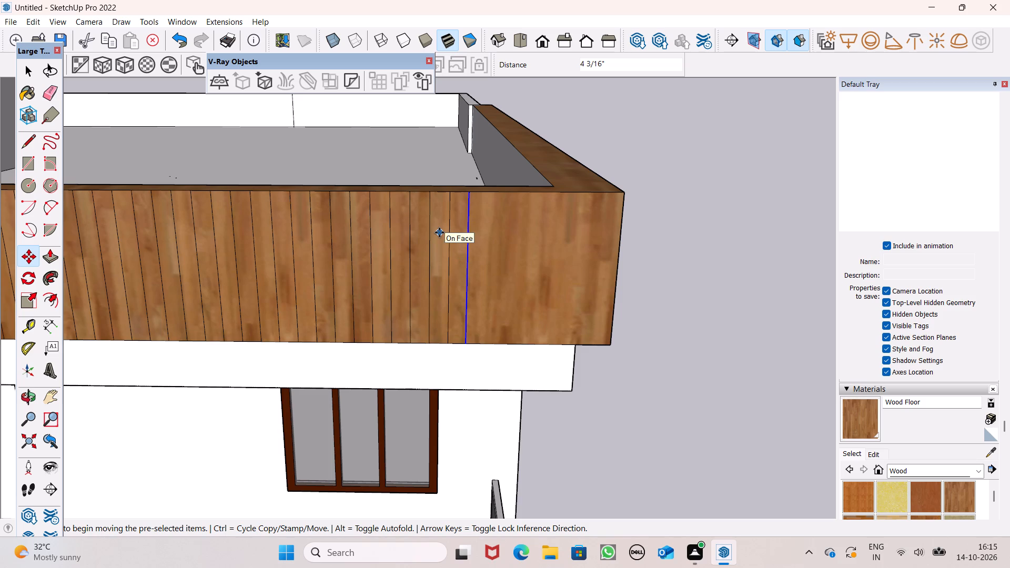
pyautogui.hotkey('shift', '*')
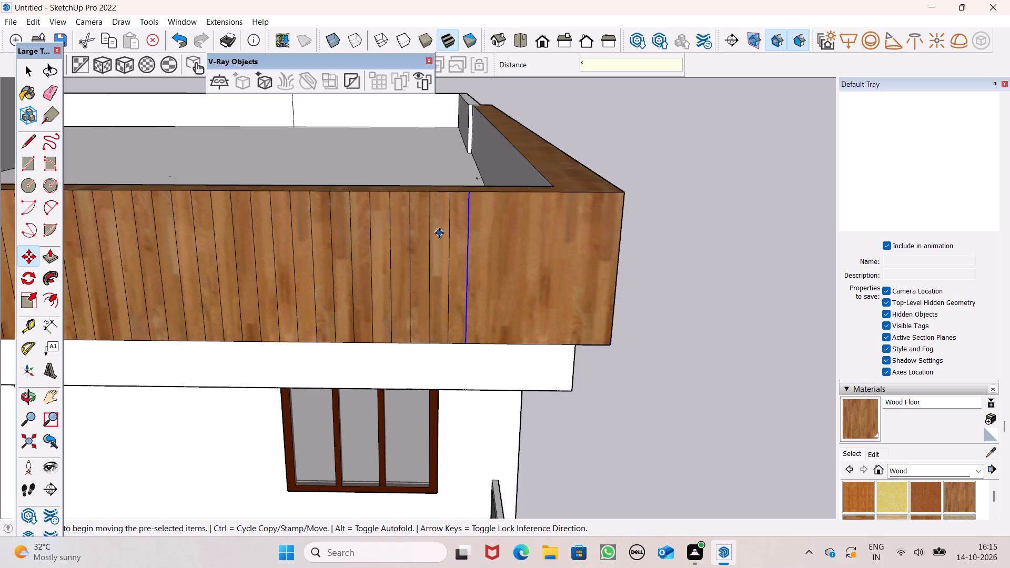
pyautogui.press('4')
pyautogui.press('BackSpace')
pyautogui.press('7')
pyautogui.press('Return')
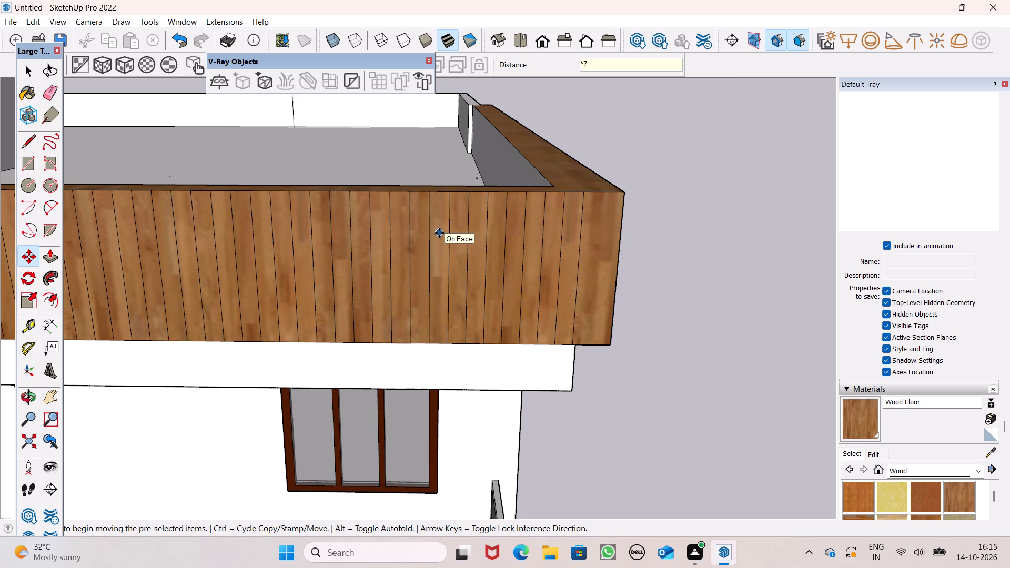
# Examine the groove spacing along the parapet's front face and at its outer corner.
pyautogui.scroll(5, 621, 278)
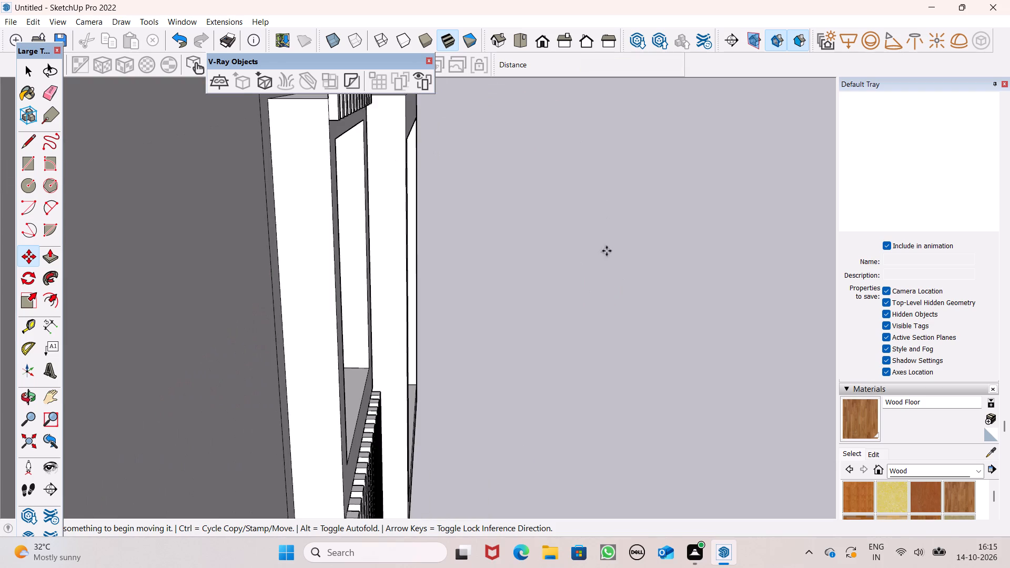
pyautogui.scroll(-1, 607, 251)
pyautogui.scroll(1, 624, 260)
pyautogui.scroll(-4, 639, 242)
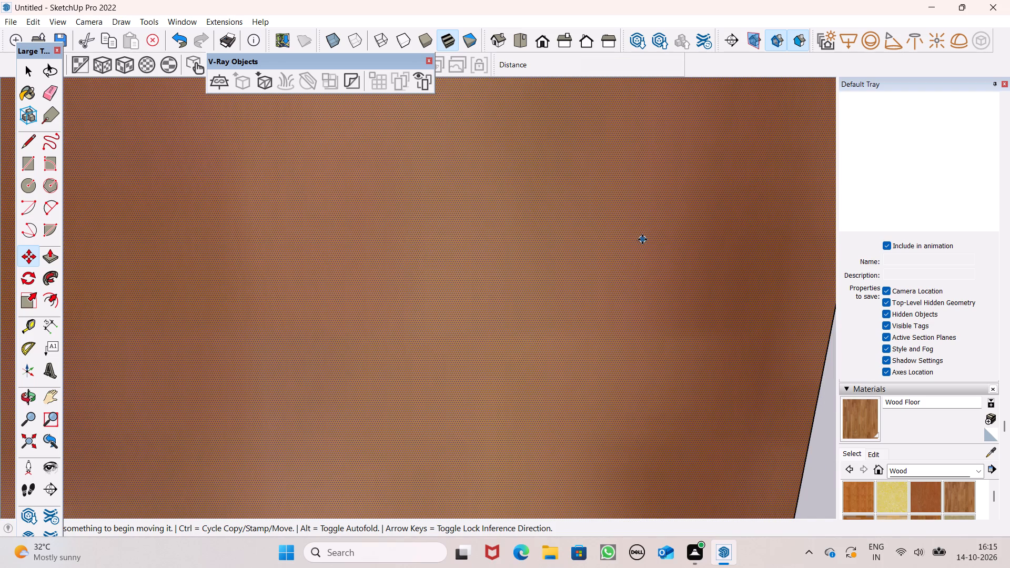
pyautogui.scroll(-4, 605, 252)
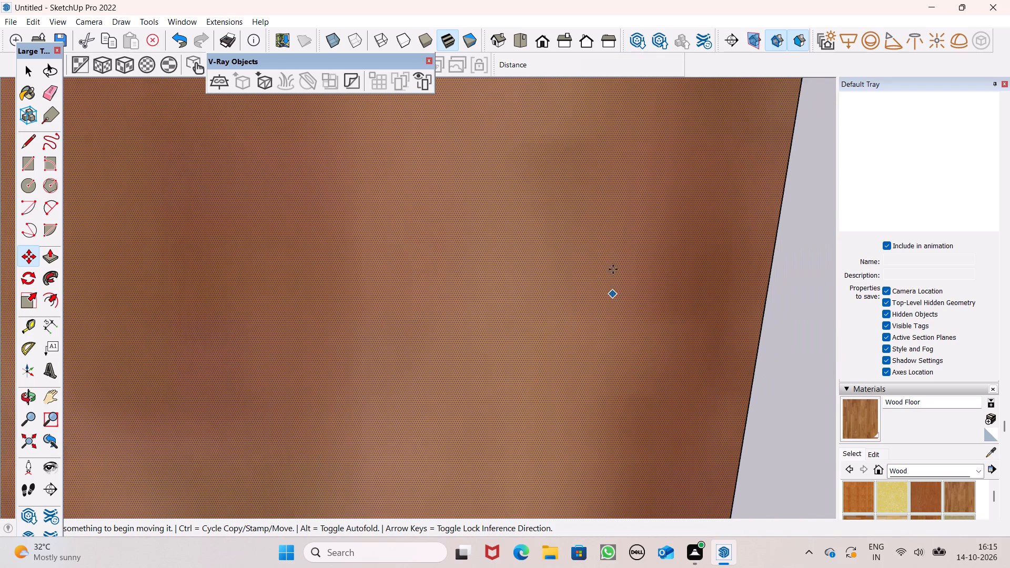
pyautogui.scroll(-3, 650, 248)
pyautogui.scroll(1, 662, 268)
pyautogui.scroll(-1, 663, 269)
pyautogui.scroll(-7, 714, 153)
pyautogui.scroll(-3, 720, 86)
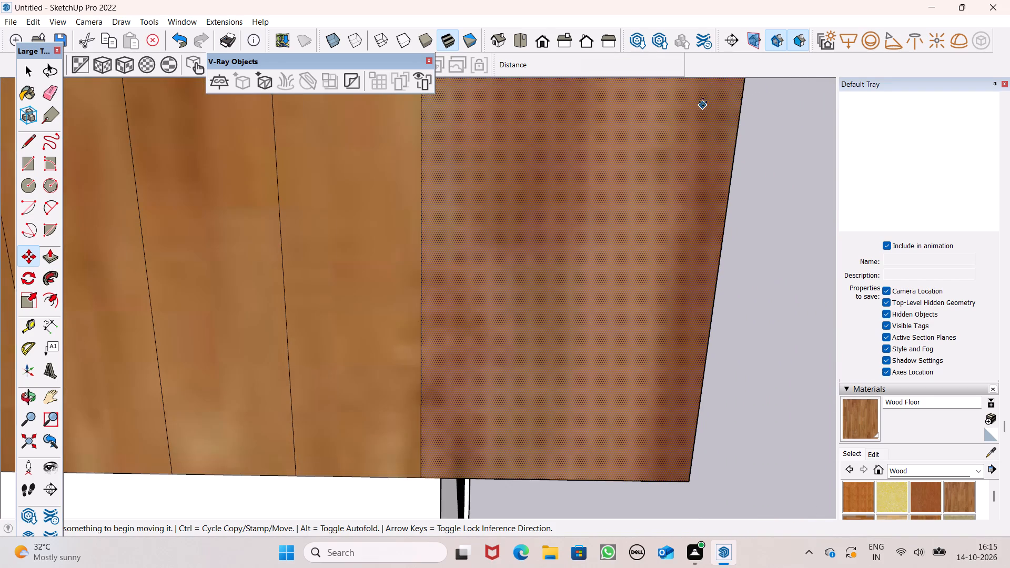
pyautogui.scroll(-2, 708, 99)
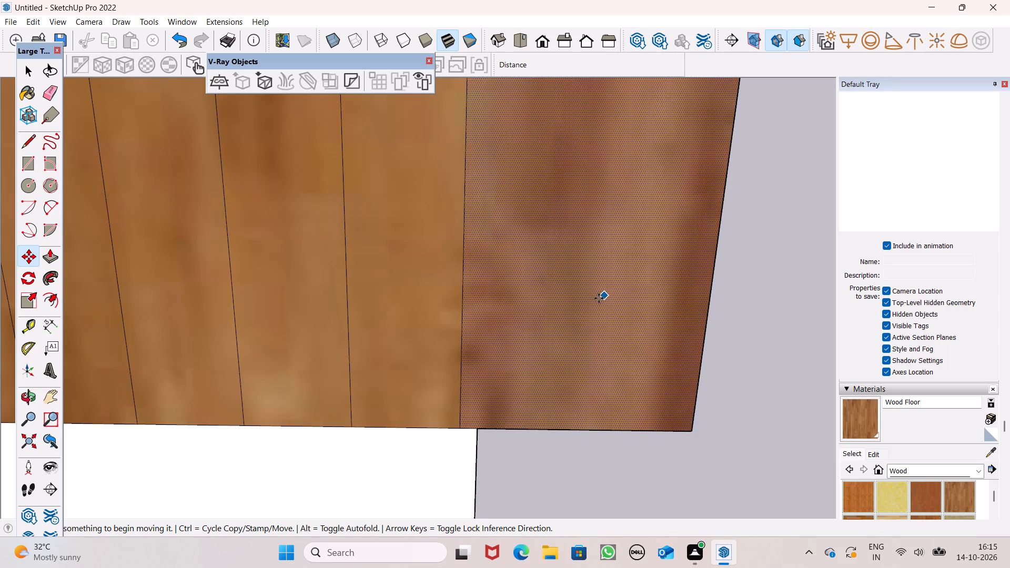
pyautogui.scroll(-13, 588, 320)
pyautogui.scroll(5, 773, 329)
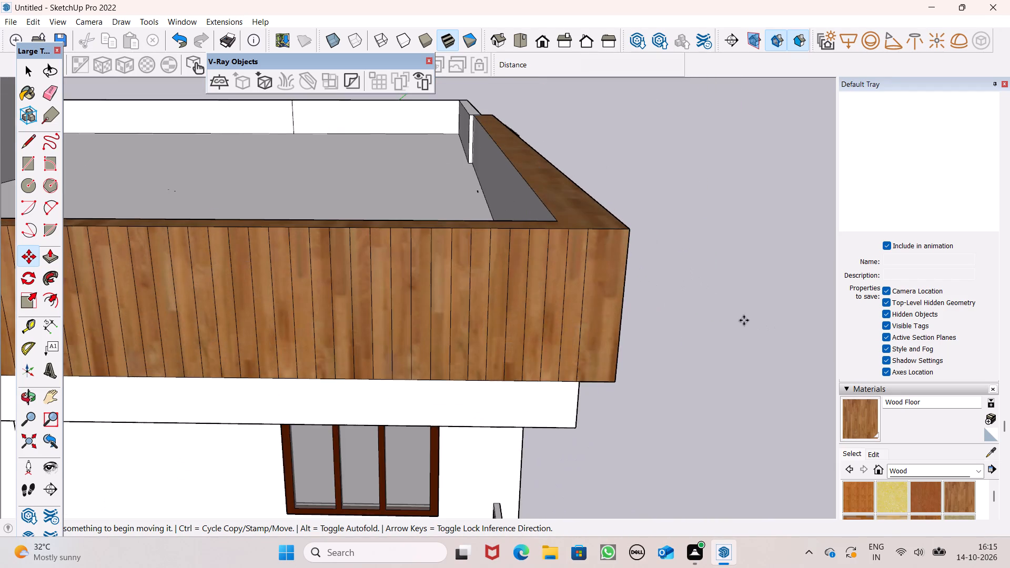
pyautogui.scroll(3, 738, 320)
pyautogui.scroll(-8, 718, 313)
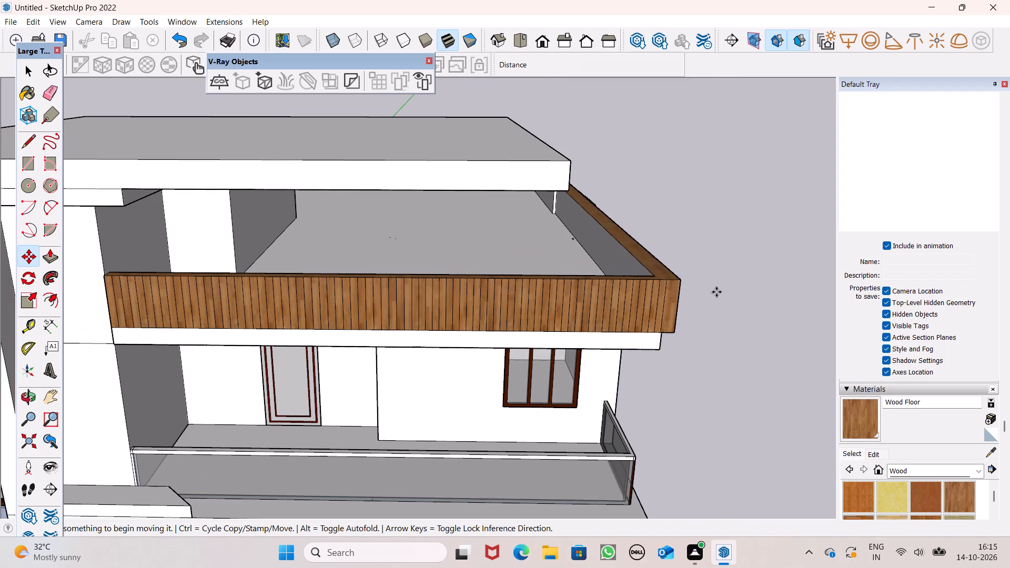
pyautogui.scroll(-3, 717, 291)
pyautogui.scroll(7, 740, 295)
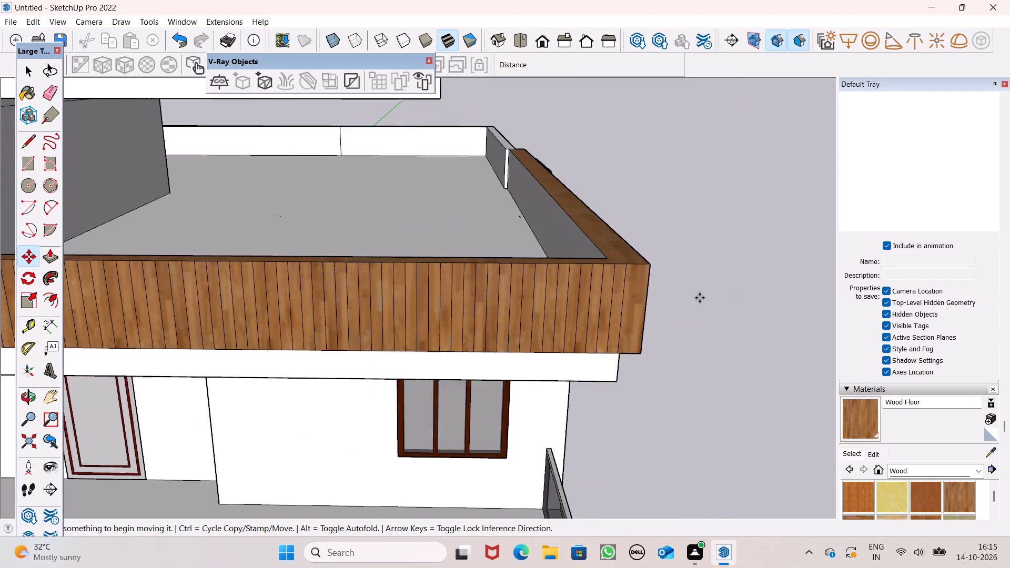
pyautogui.scroll(2, 700, 298)
pyautogui.scroll(-2, 700, 298)
pyautogui.scroll(3, 698, 297)
pyautogui.scroll(-2, 678, 299)
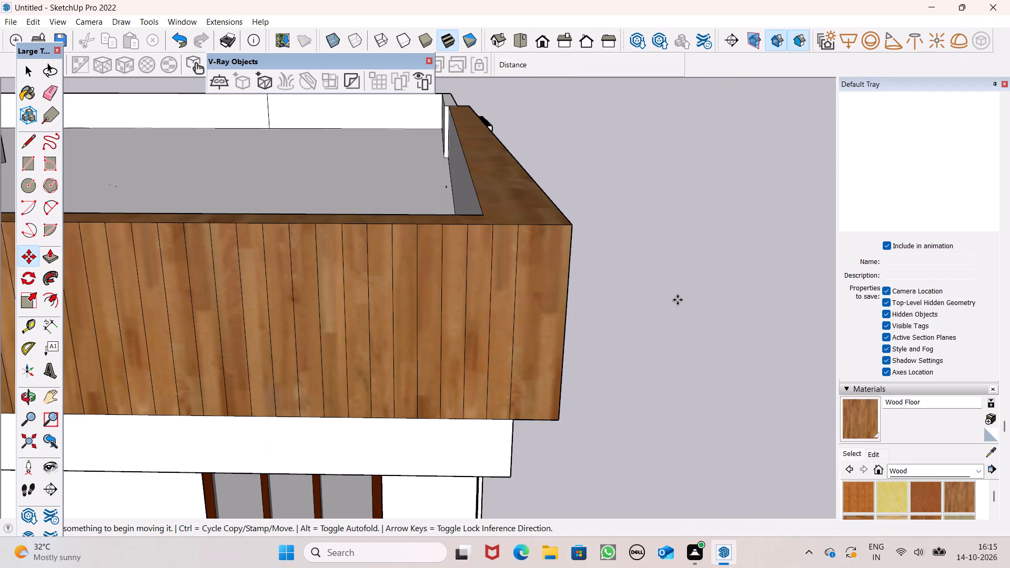
pyautogui.scroll(-1, 678, 299)
pyautogui.scroll(4, 645, 343)
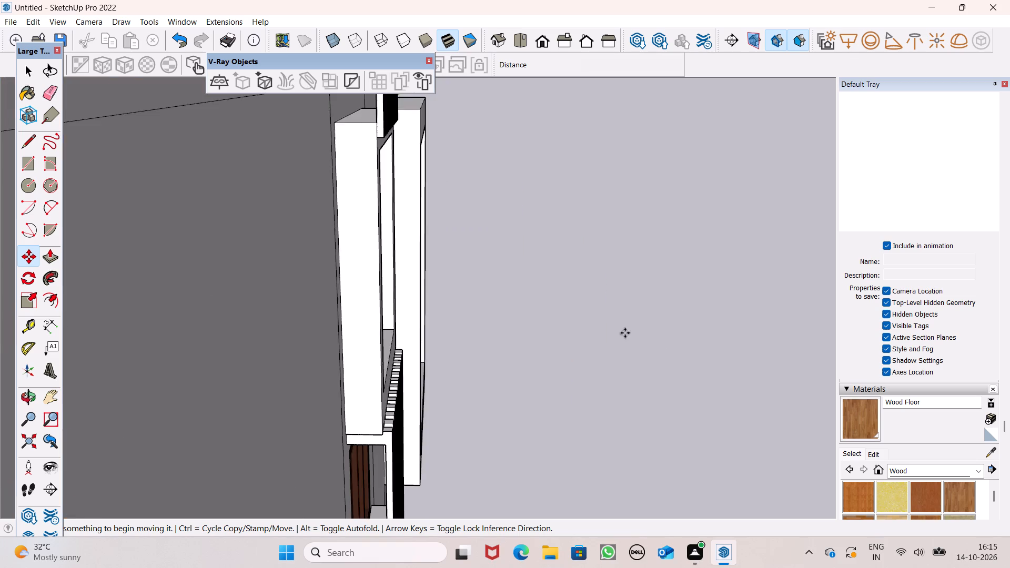
pyautogui.scroll(-4, 634, 325)
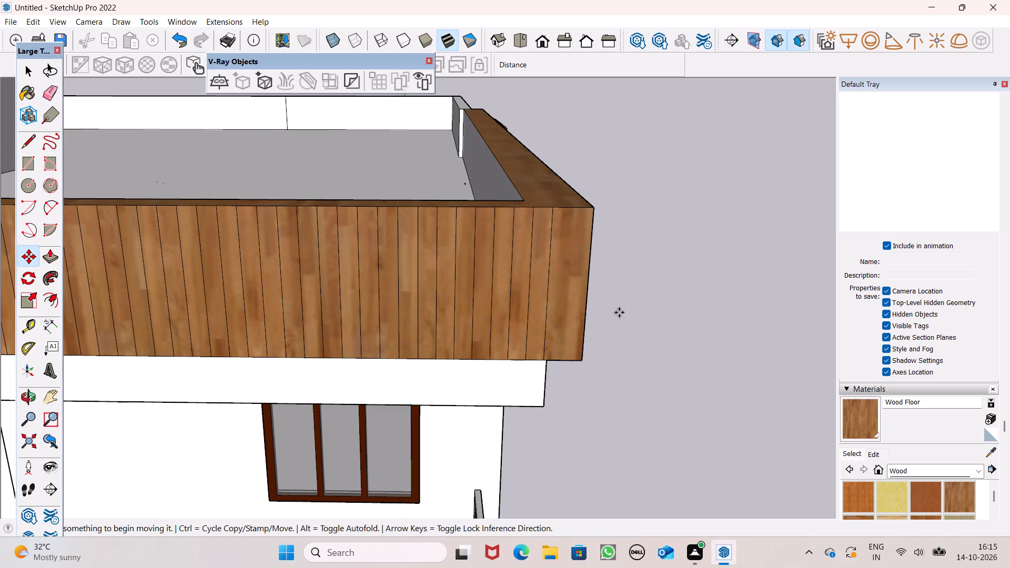
# Copy the last groove line about 4" further towards the outer corner of the parapet's front face.
pyautogui.scroll(1, 627, 286)
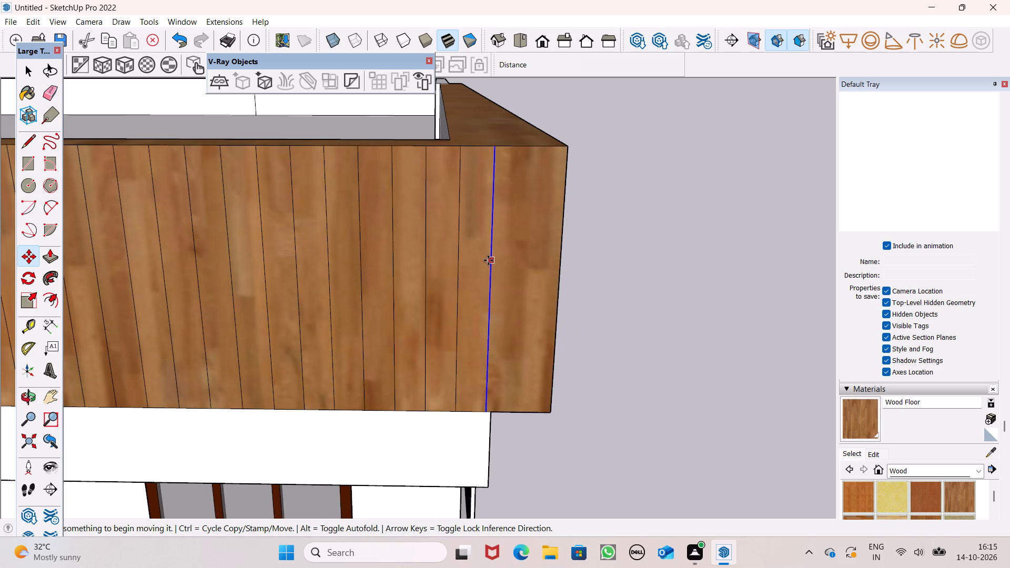
pyautogui.moveTo(488, 260); pyautogui.dragTo(522, 256)
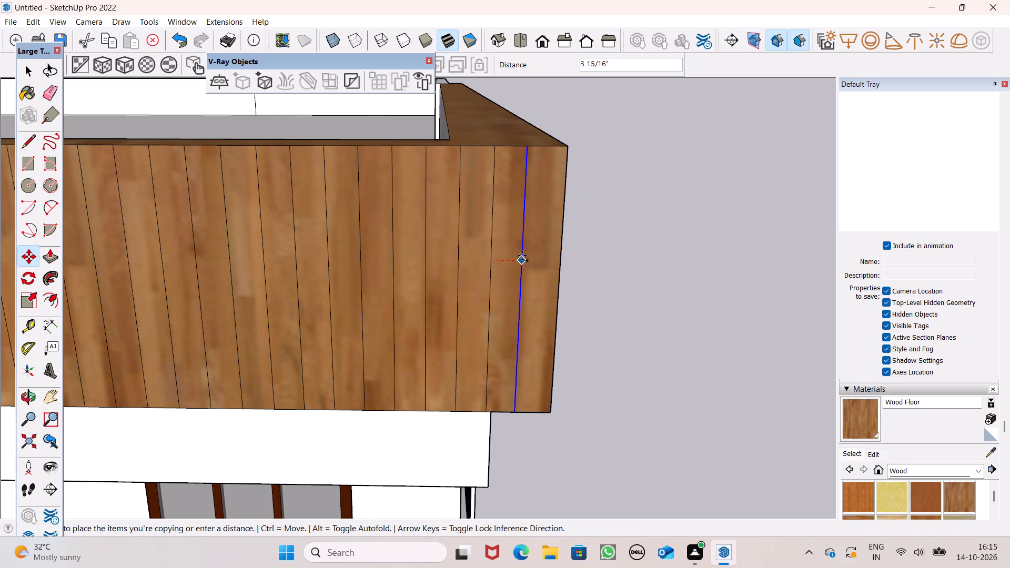
pyautogui.moveTo(522, 256); pyautogui.dragTo(522, 256)
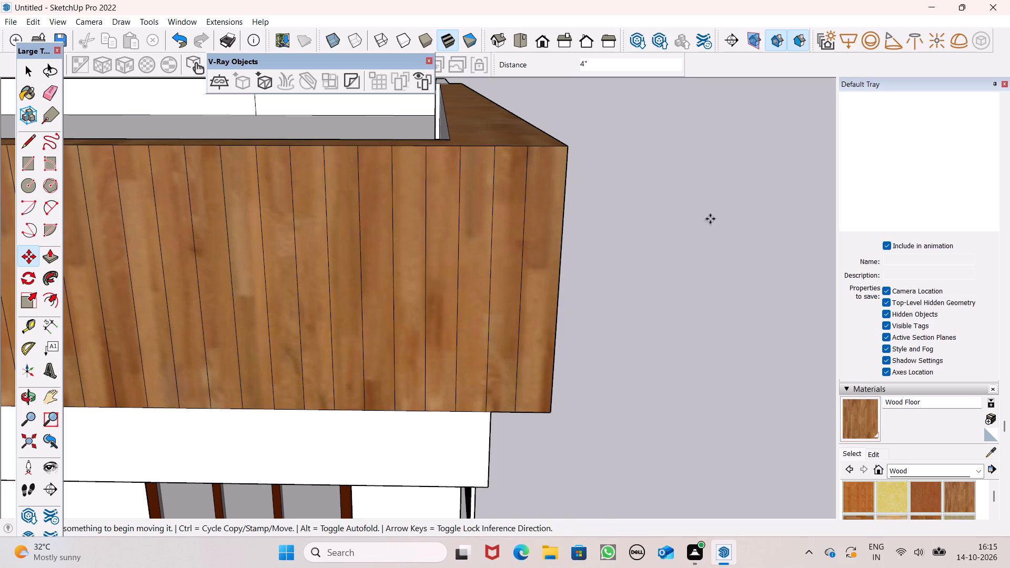
# Draw a vertical groove line about 3' long from top to bottom edge of the parapet's plain side face, close to the front corner.
pyautogui.scroll(-6, 715, 213)
pyautogui.moveTo(716, 258); pyautogui.dragTo(413, 258, button='middle')
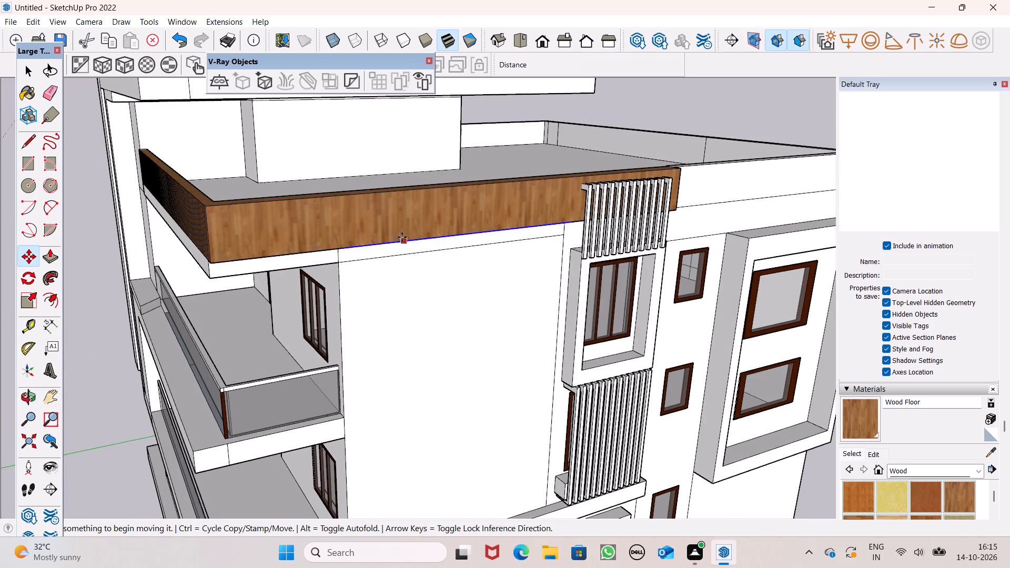
pyautogui.click(24, 141)
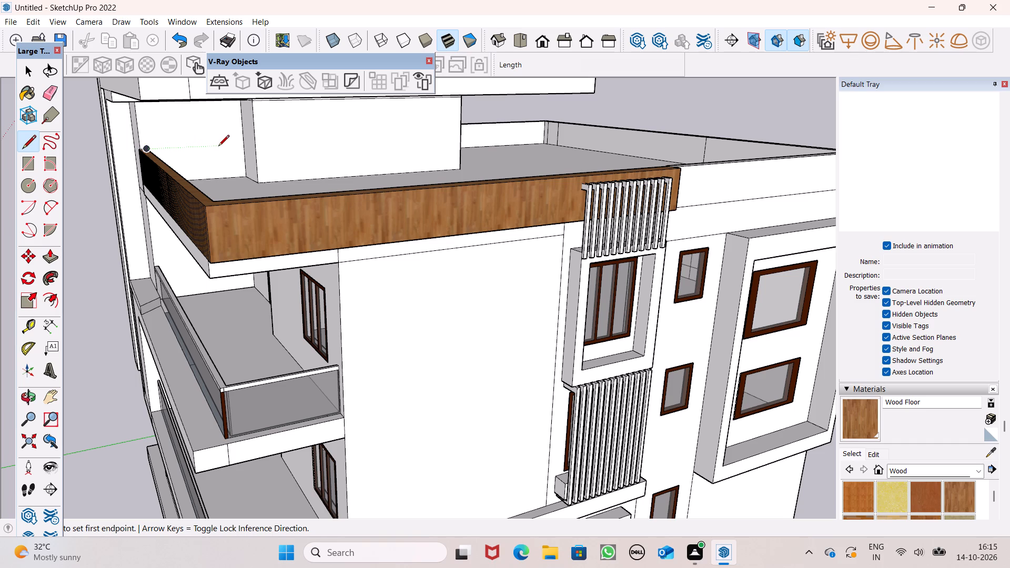
pyautogui.scroll(-2, 377, 179)
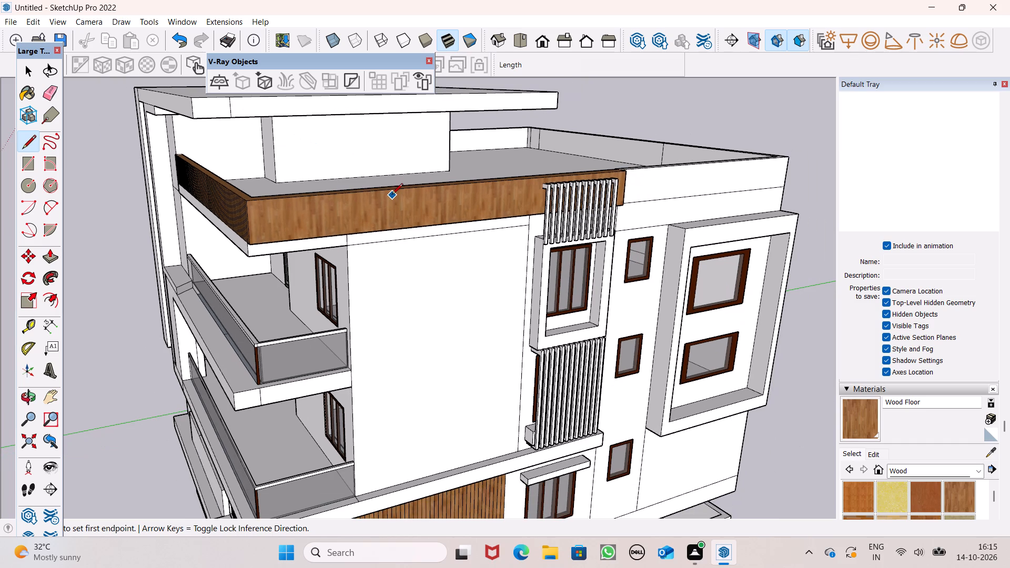
pyautogui.scroll(-1, 437, 199)
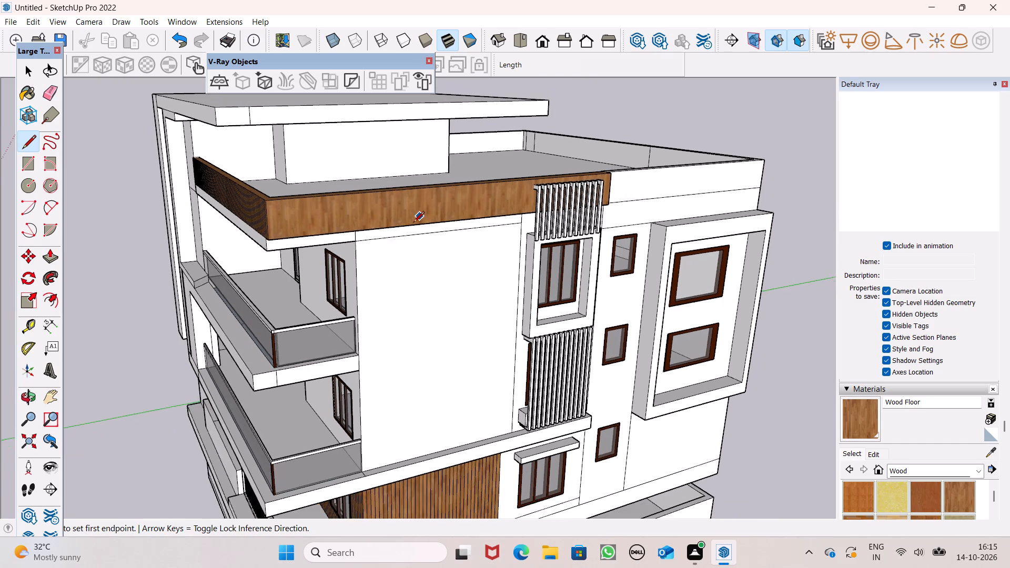
pyautogui.moveTo(413, 224); pyautogui.dragTo(332, 286, button='middle')
pyautogui.scroll(4, 184, 236)
pyautogui.scroll(-1, 181, 232)
pyautogui.scroll(1, 181, 232)
pyautogui.moveTo(237, 290); pyautogui.dragTo(398, 234, button='middle')
pyautogui.scroll(1, 383, 231)
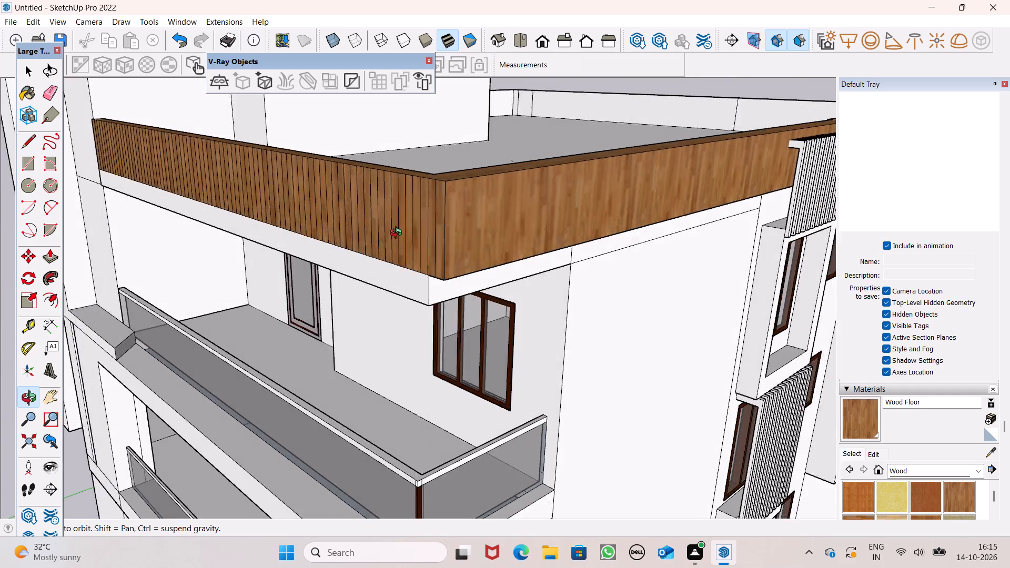
pyautogui.moveTo(398, 234); pyautogui.dragTo(243, 244, button='middle')
pyautogui.scroll(4, 265, 215)
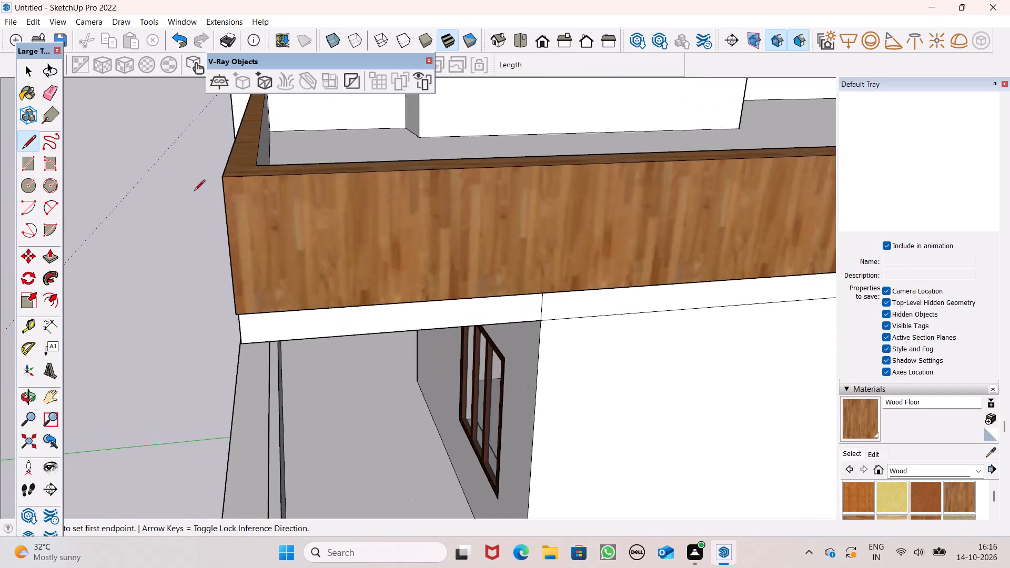
pyautogui.scroll(5, 210, 197)
pyautogui.scroll(-5, 220, 214)
pyautogui.scroll(-4, 311, 261)
pyautogui.moveTo(313, 277); pyautogui.dragTo(323, 260, button='middle')
pyautogui.scroll(5, 321, 259)
pyautogui.scroll(-7, 293, 190)
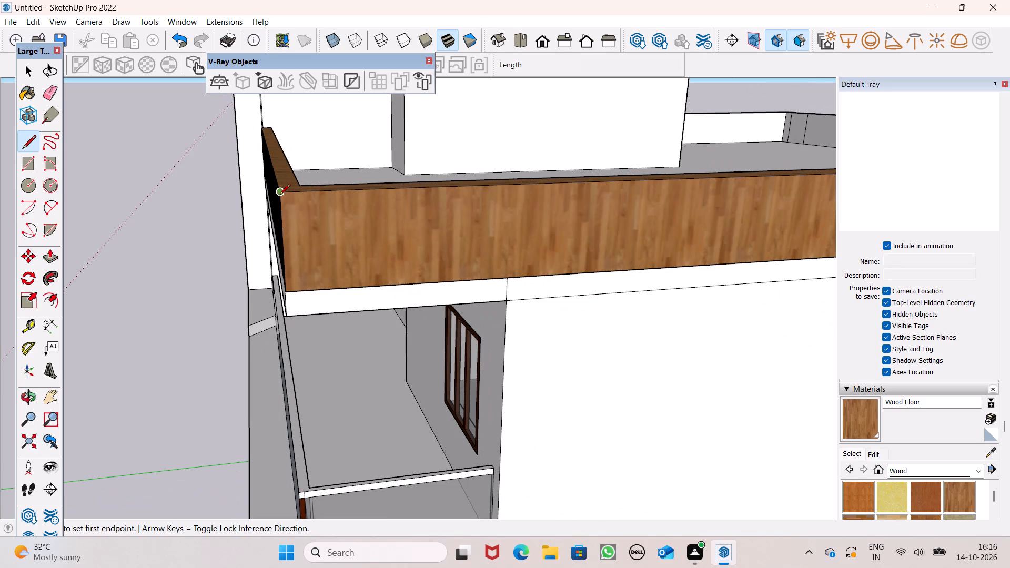
pyautogui.scroll(8, 279, 196)
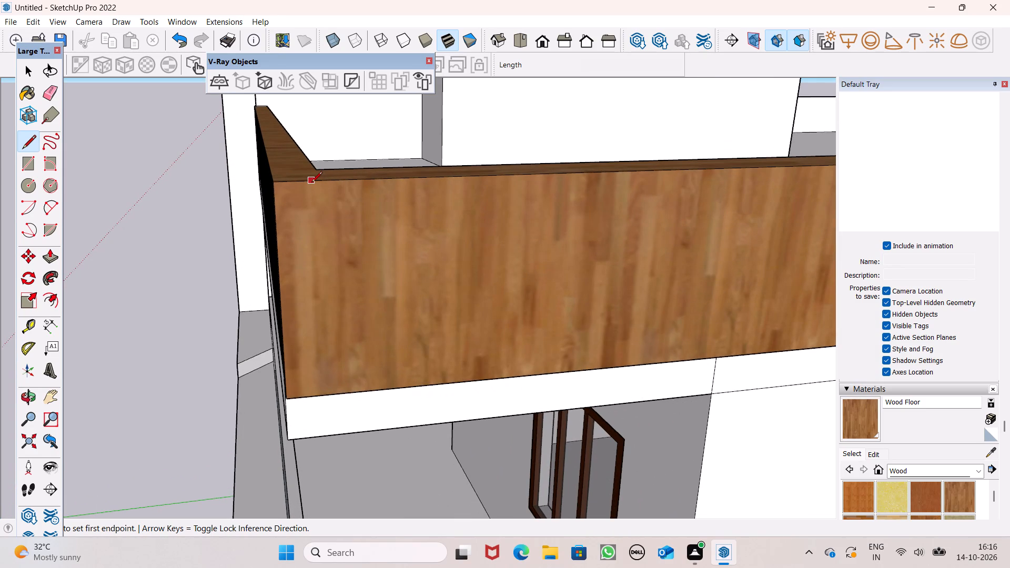
pyautogui.click(311, 183)
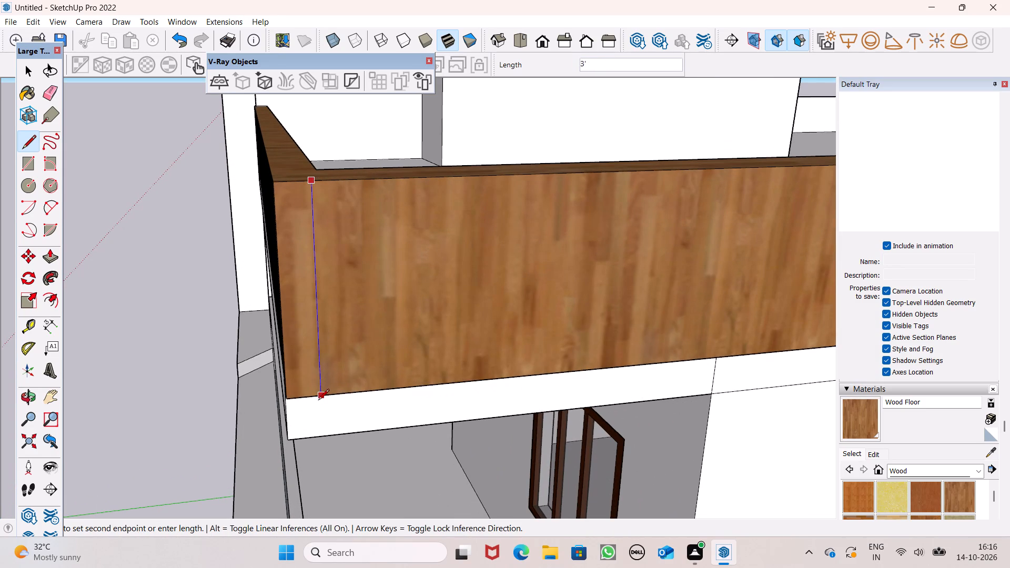
pyautogui.click(318, 394)
# Copy the groove line on the parapet's side face about 4 5/8" away from the corner and repeat it with a *57 array.
pyautogui.scroll(1, 109, 198)
pyautogui.scroll(-4, 109, 198)
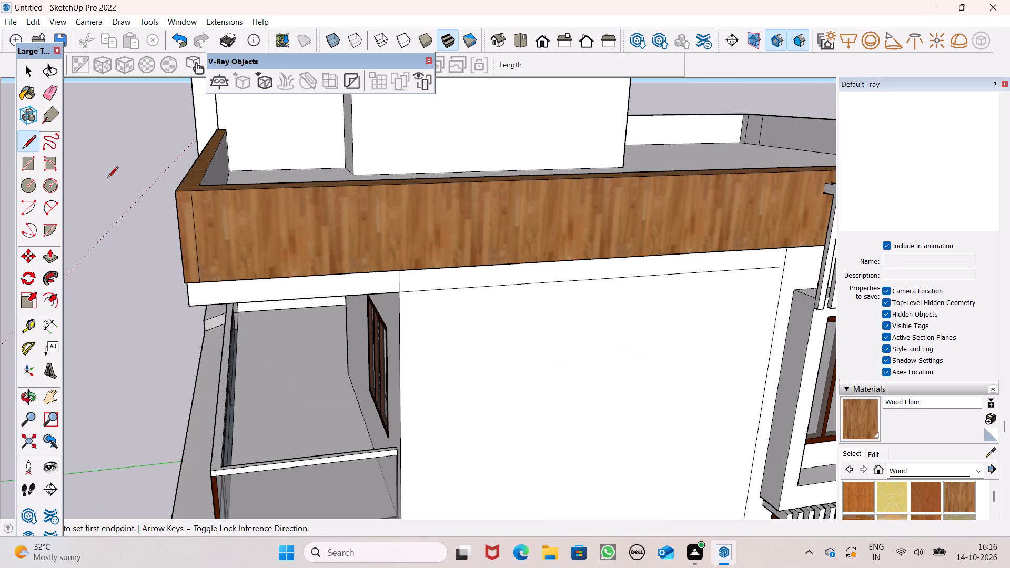
pyautogui.press('space')
pyautogui.scroll(5, 204, 248)
pyautogui.click(191, 245)
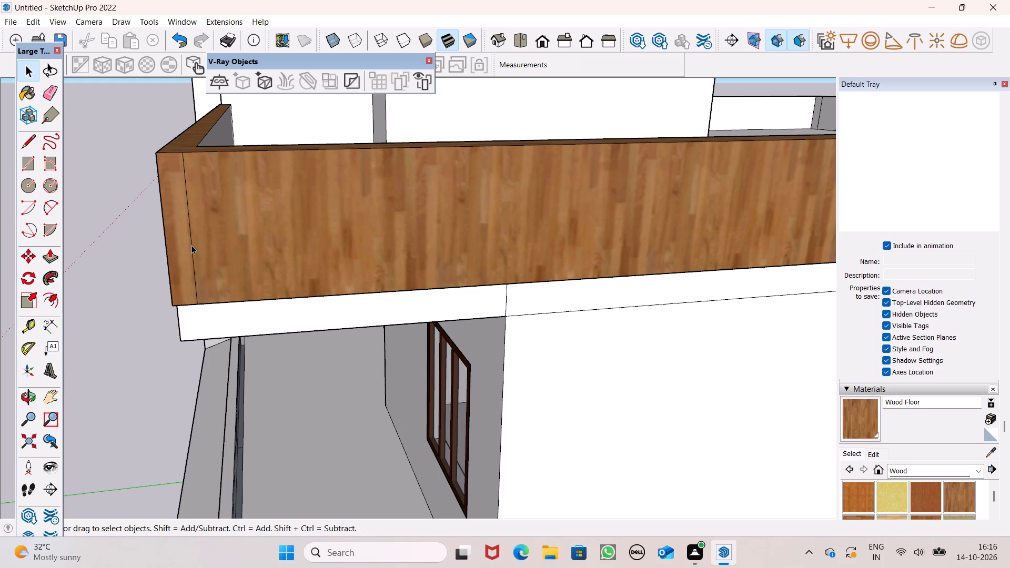
pyautogui.scroll(-2, 185, 243)
pyautogui.press('m')
pyautogui.press('Return')
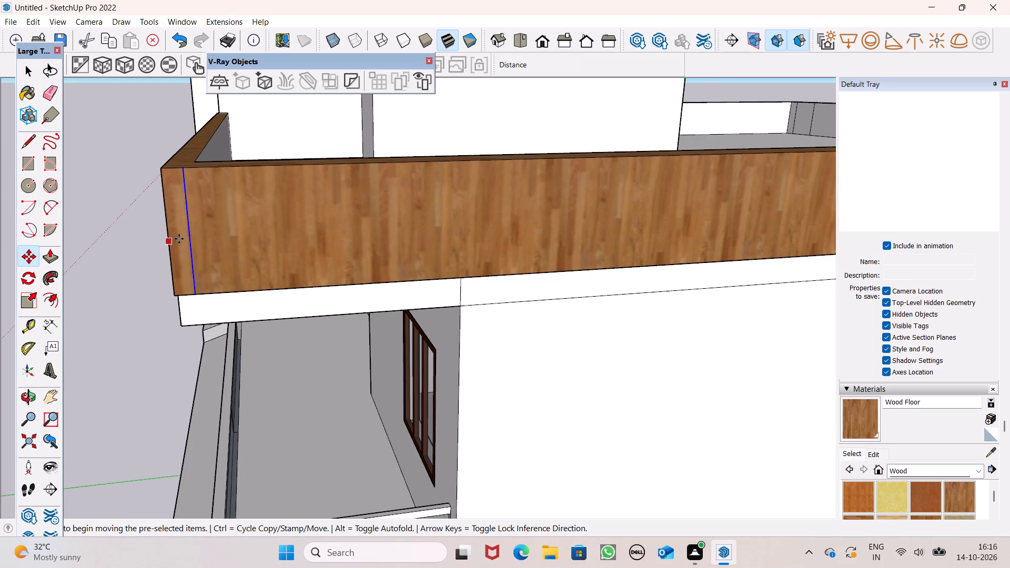
pyautogui.moveTo(188, 239); pyautogui.dragTo(208, 233)
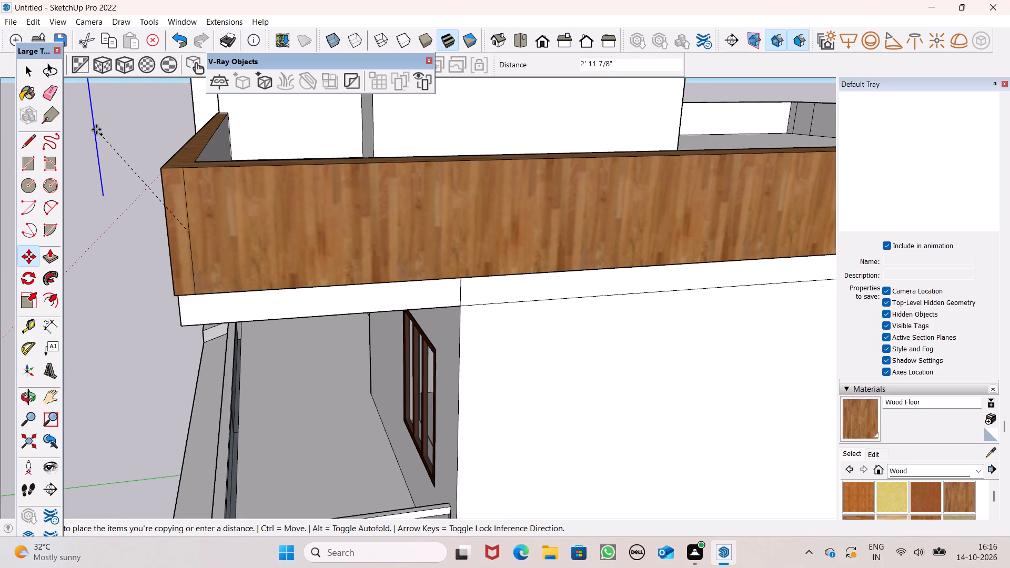
pyautogui.click(207, 236)
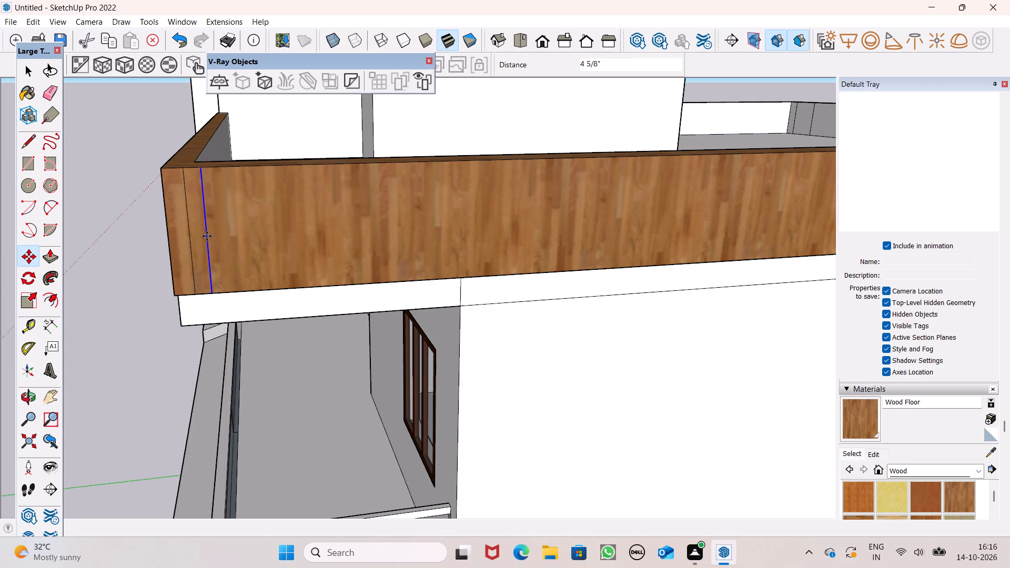
pyautogui.hotkey('shift', '*')
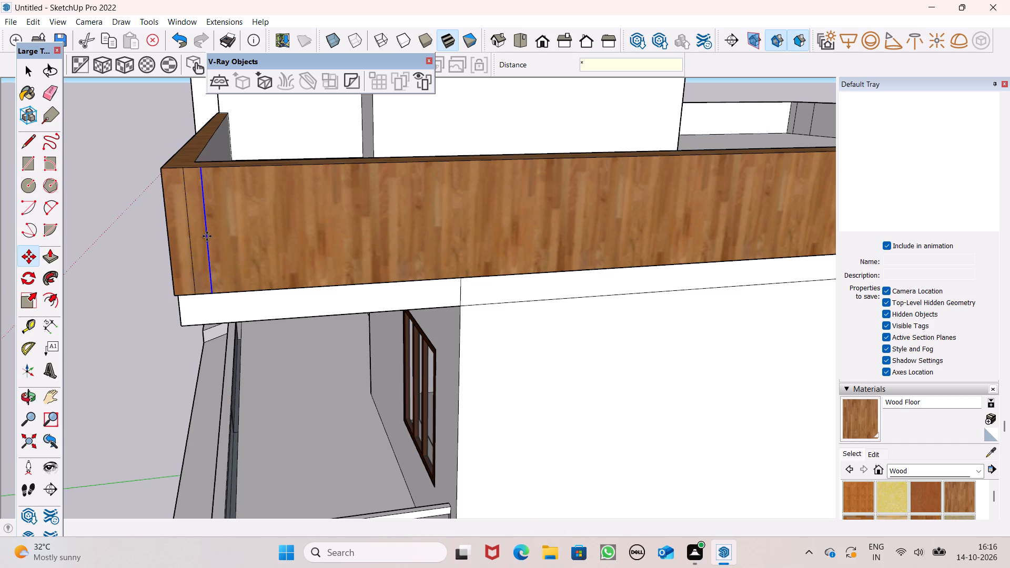
pyautogui.write('50')
pyautogui.press('BackSpace')
pyautogui.press('7')
pyautogui.press('Return')
# Copy the last groove line about 3 7/8" towards the parapet's slatted end and repeat it with a *15 array.
pyautogui.scroll(-6, 240, 120)
pyautogui.scroll(-2, 215, 296)
pyautogui.scroll(4, 434, 292)
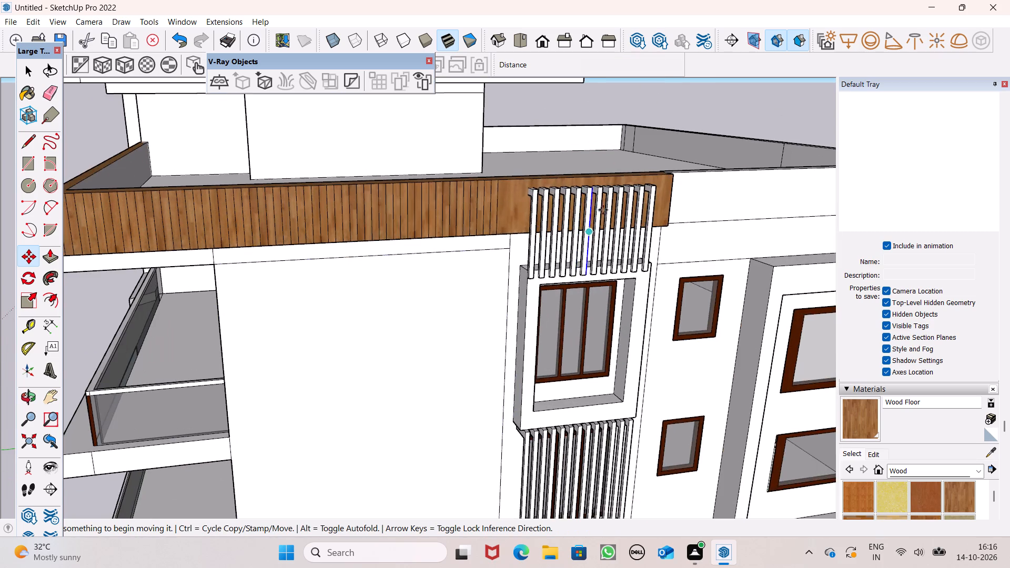
pyautogui.scroll(10, 666, 174)
pyautogui.scroll(-3, 680, 197)
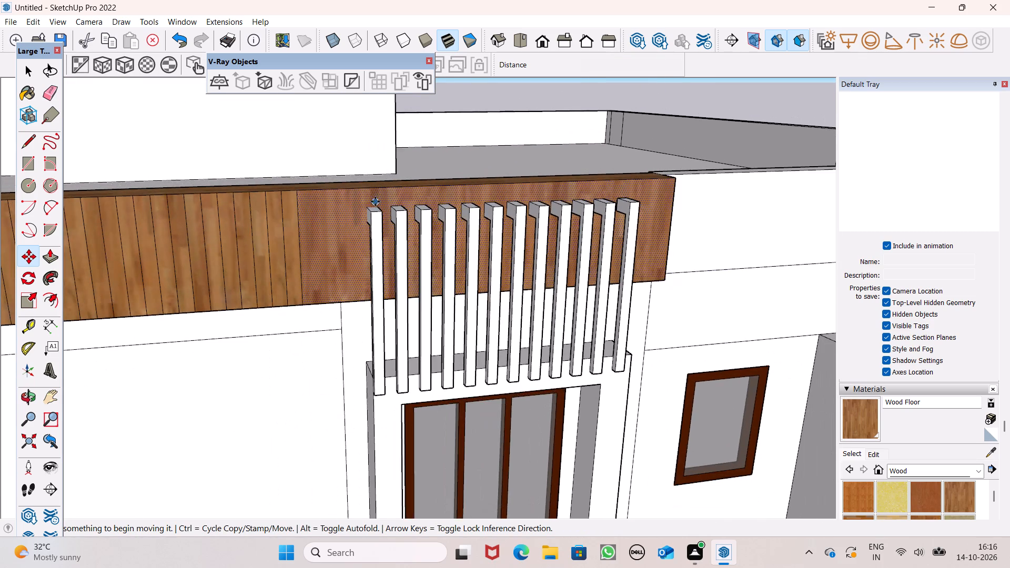
pyautogui.scroll(4, 374, 201)
pyautogui.moveTo(266, 241); pyautogui.dragTo(281, 240)
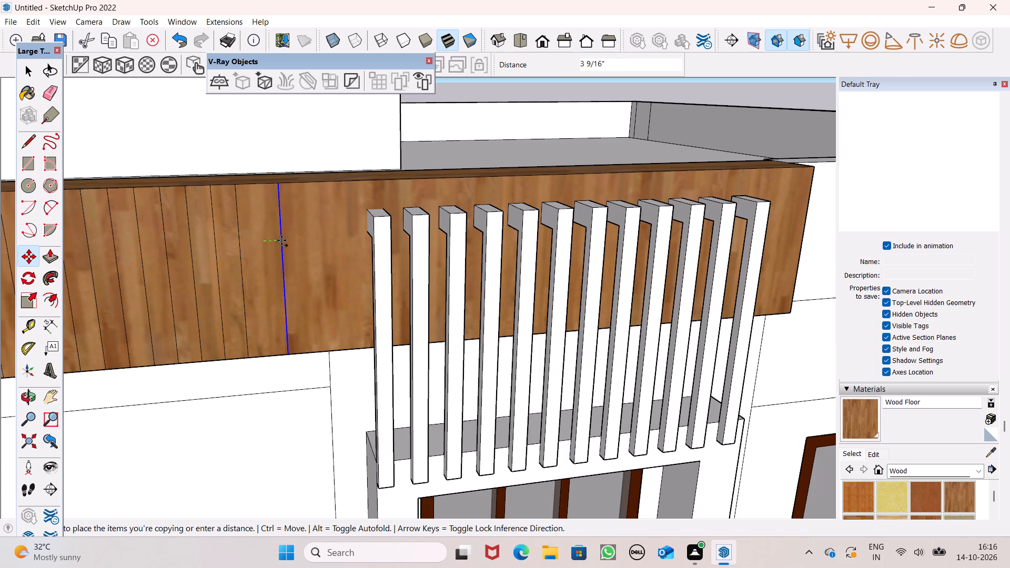
pyautogui.moveTo(281, 240); pyautogui.dragTo(283, 240)
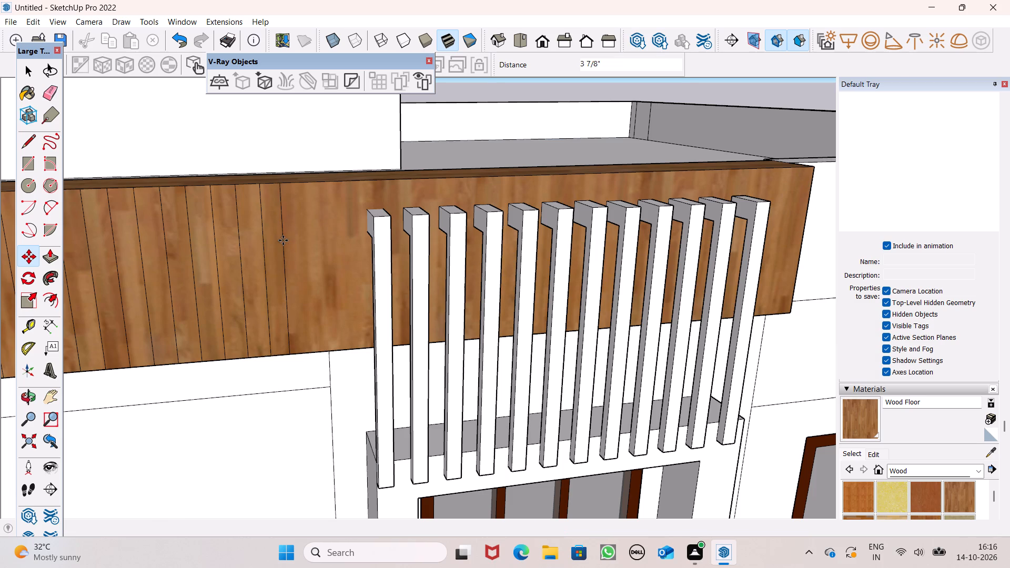
pyautogui.hotkey('shift', '*')
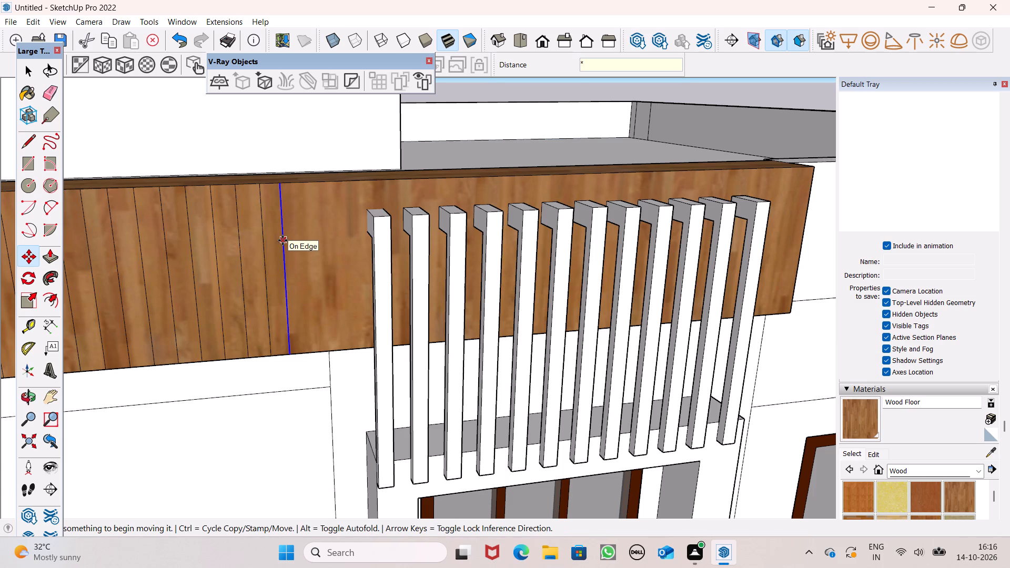
pyautogui.write('15')
pyautogui.press('Return')
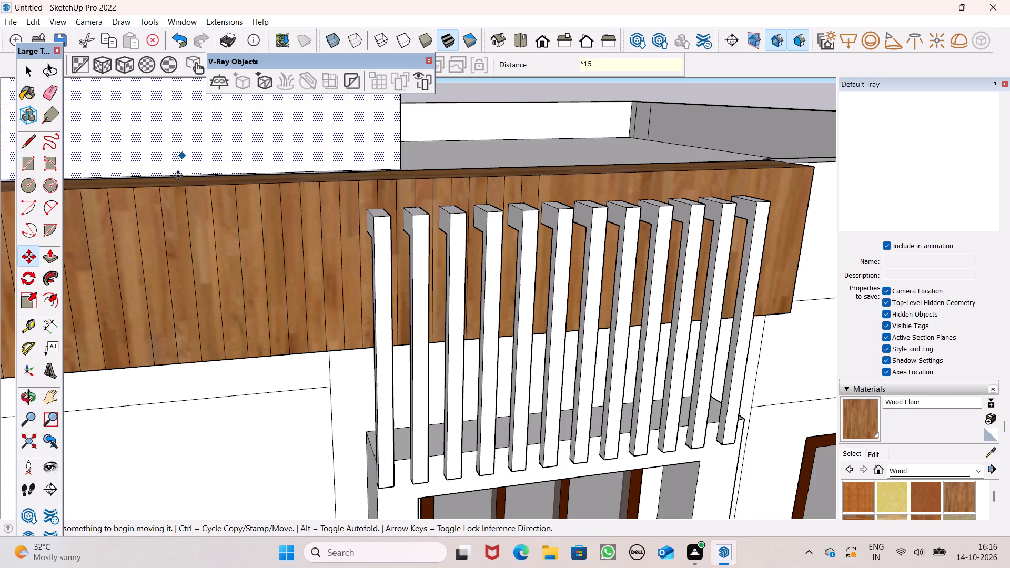
# Copy the last groove line behind the white slats about 4 3/4" towards the wood face's far end and repeat it with a *20 array.
pyautogui.scroll(-3, 82, 256)
pyautogui.scroll(-6, 0, 198)
pyautogui.scroll(5, 474, 206)
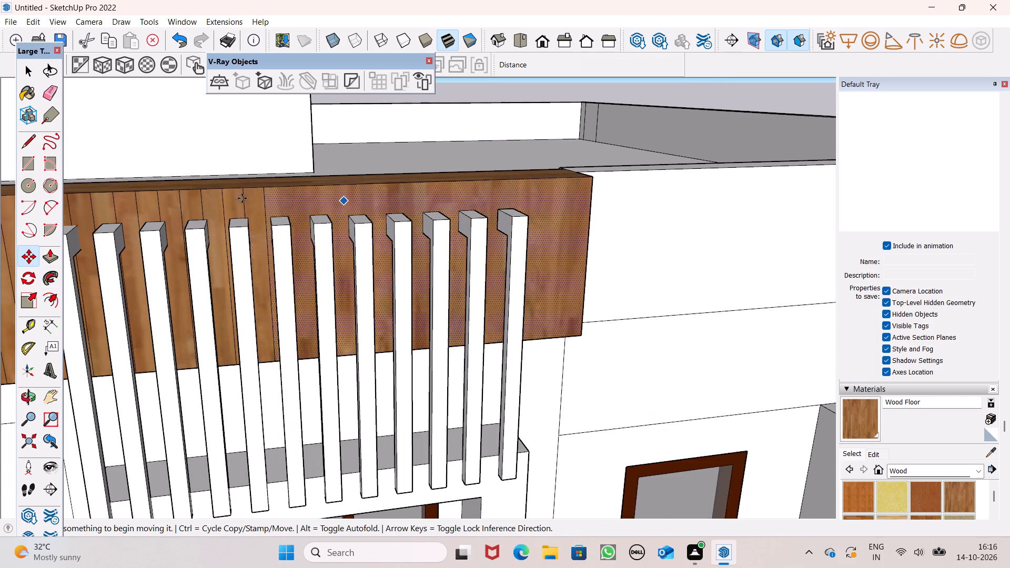
pyautogui.scroll(6, 311, 193)
pyautogui.moveTo(228, 209); pyautogui.dragTo(228, 209)
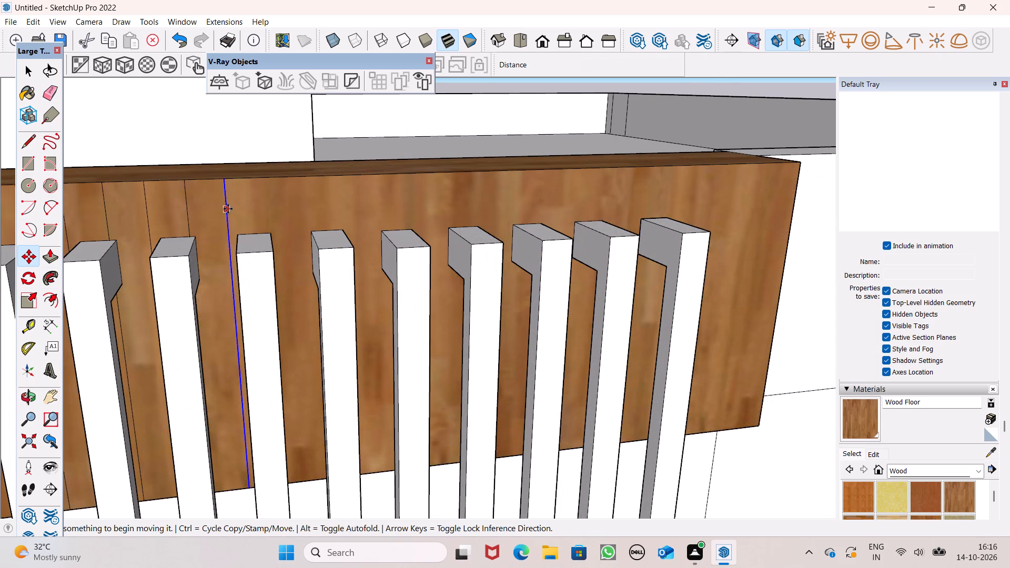
pyautogui.moveTo(228, 209); pyautogui.dragTo(274, 208)
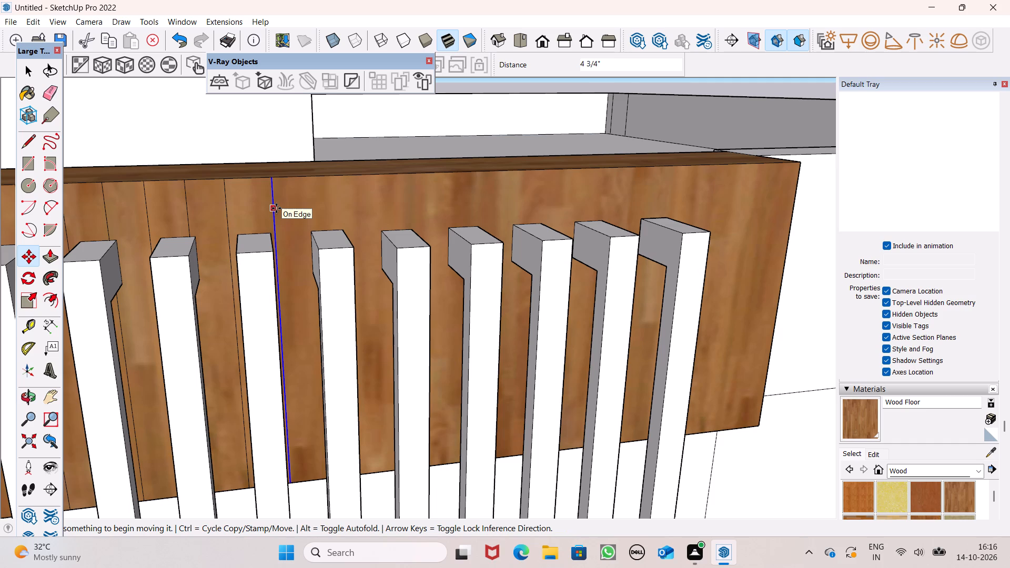
pyautogui.hotkey('shift', '*')
pyautogui.write('20')
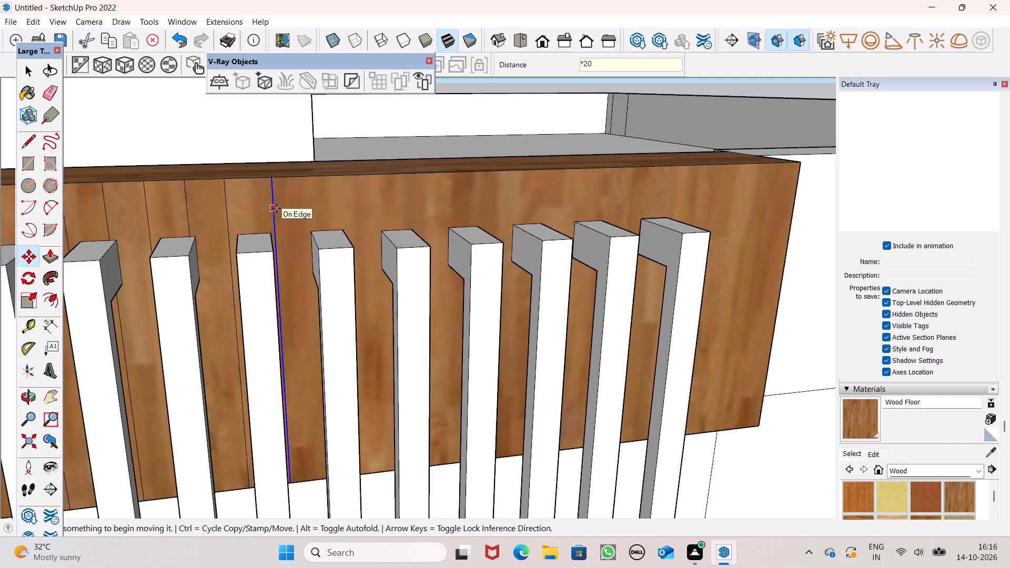
pyautogui.press('Return')
pyautogui.press('space')
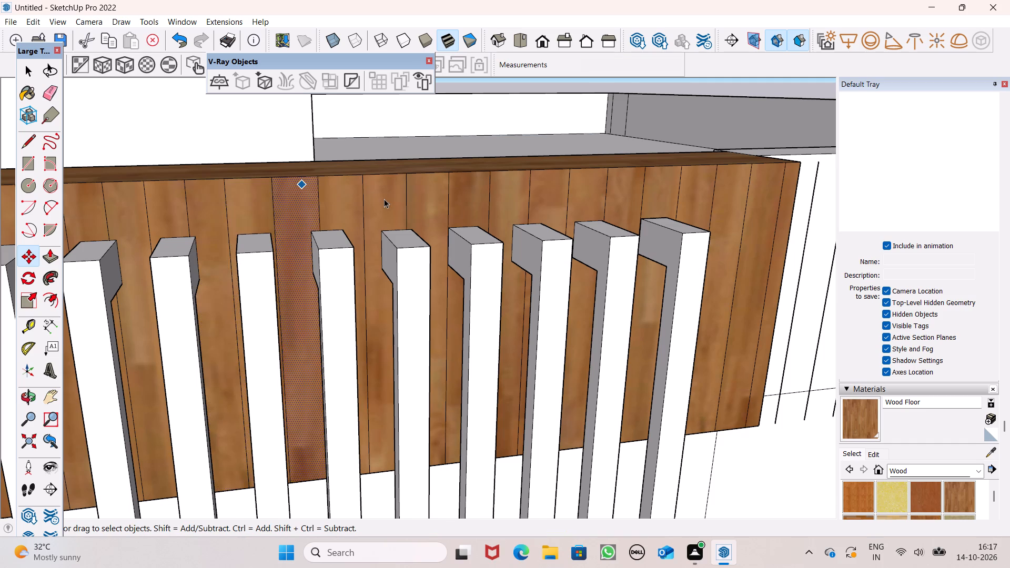
# Erase the surplus groove lines that overshoot the end of the wood parapet in front of the white wall.
pyautogui.scroll(-9, 384, 199)
pyautogui.scroll(-6, 464, 190)
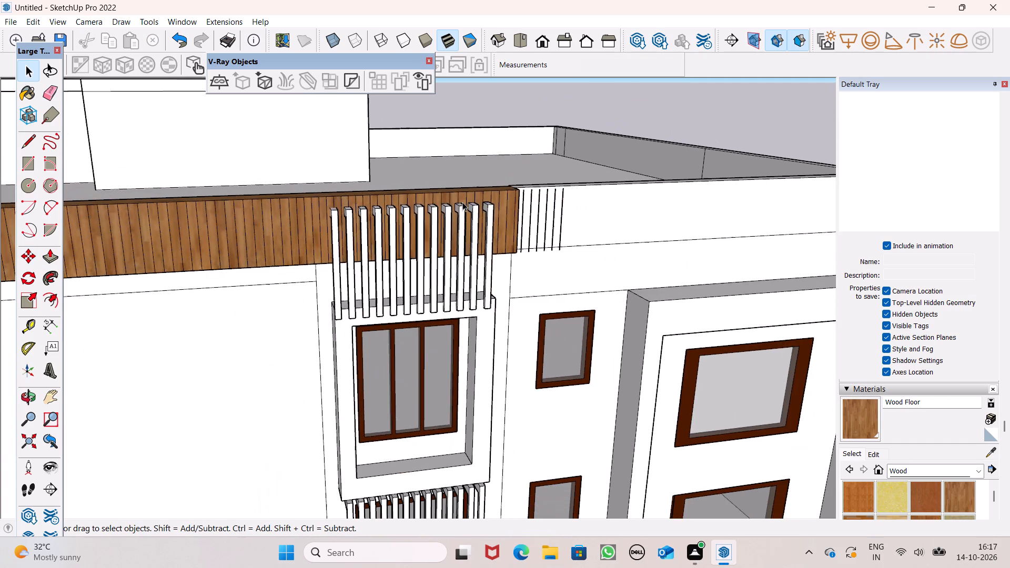
pyautogui.scroll(-11, 462, 202)
pyautogui.scroll(5, 645, 106)
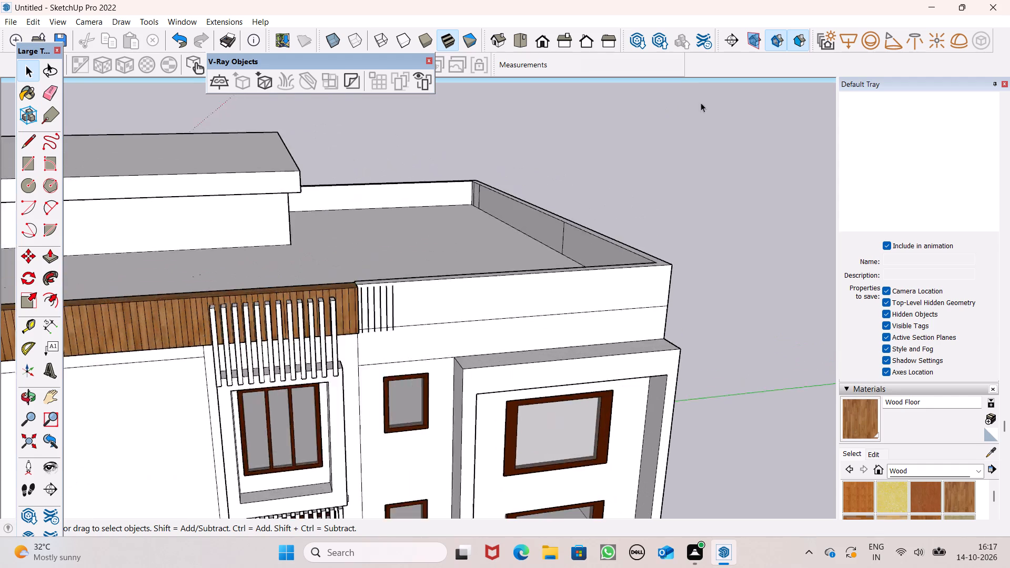
pyautogui.scroll(2, 701, 103)
pyautogui.scroll(5, 167, 360)
pyautogui.scroll(2, 207, 270)
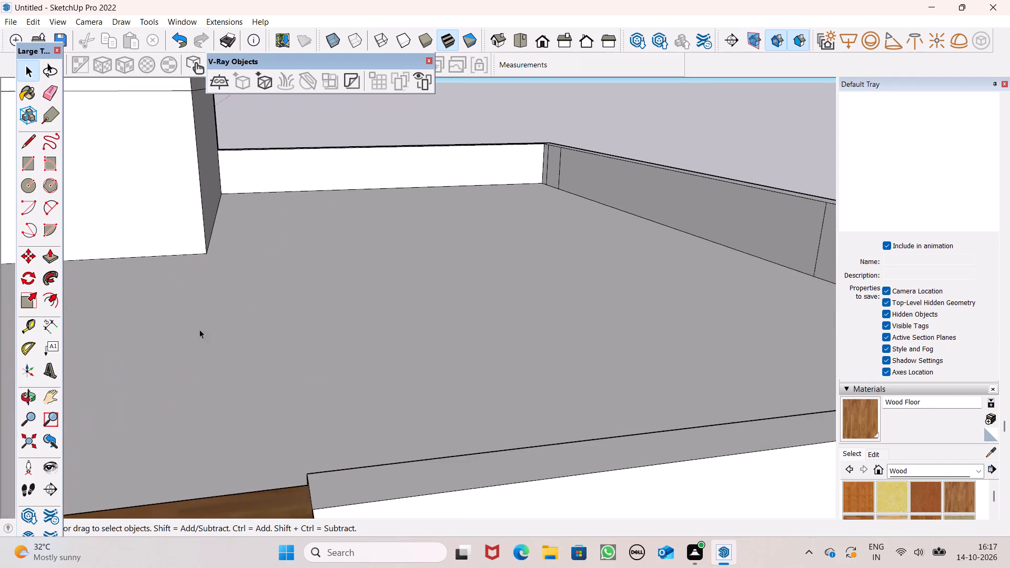
pyautogui.scroll(-9, 198, 333)
pyautogui.scroll(3, 208, 389)
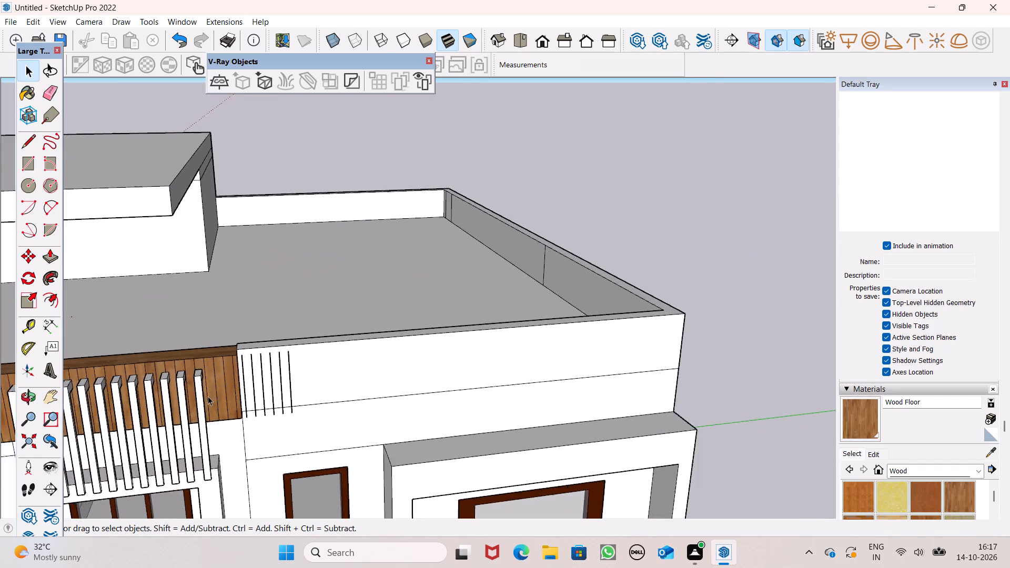
pyautogui.scroll(4, 208, 396)
pyautogui.scroll(4, 256, 389)
pyautogui.scroll(-1, 254, 388)
pyautogui.scroll(3, 256, 379)
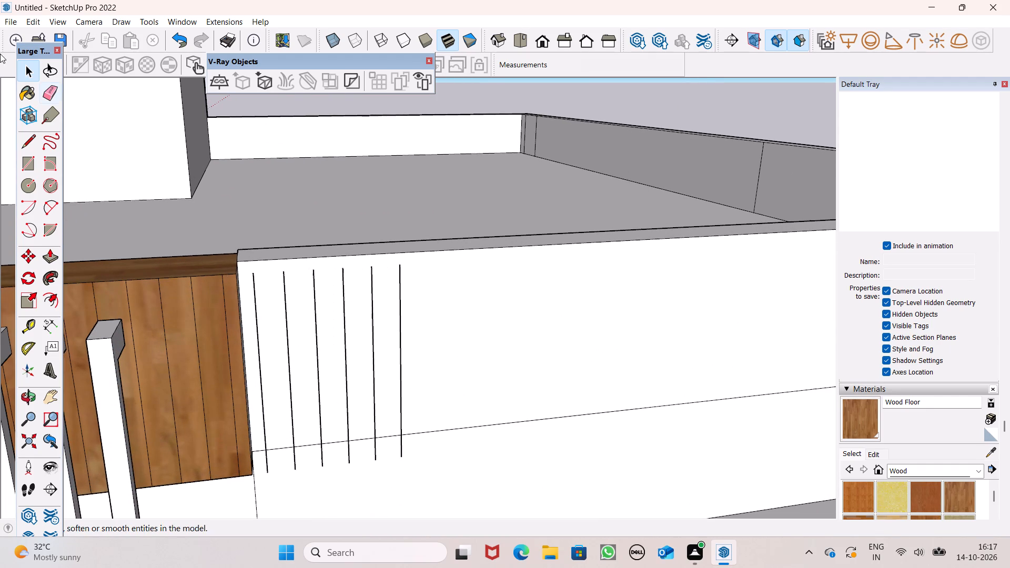
pyautogui.click(47, 96)
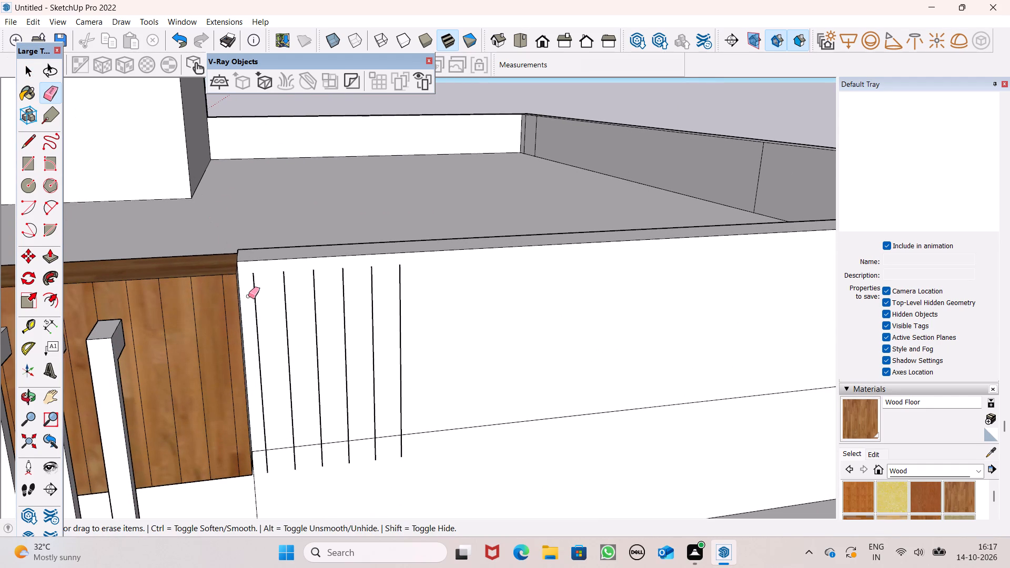
pyautogui.moveTo(251, 298); pyautogui.dragTo(282, 341)
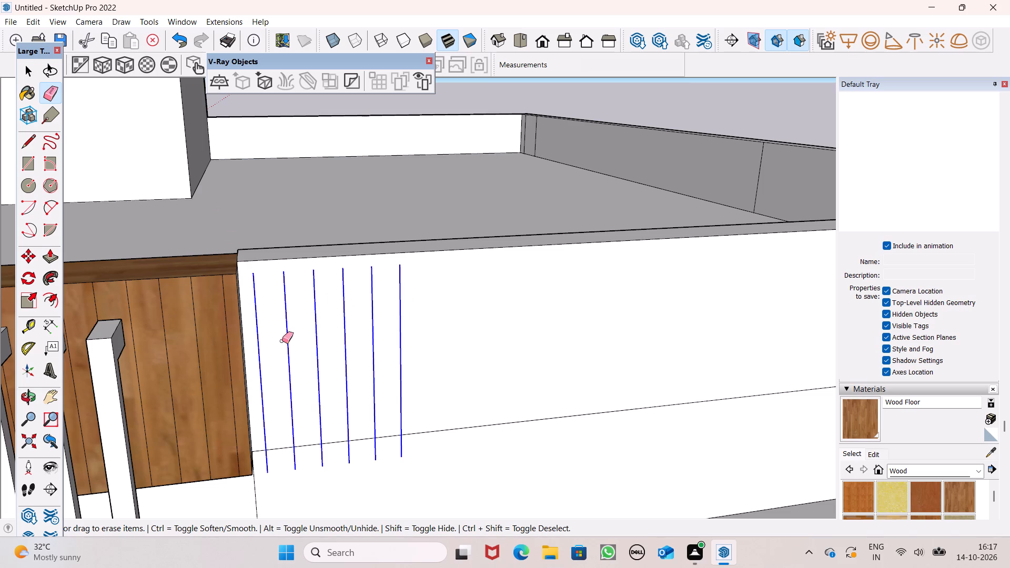
pyautogui.moveTo(282, 341); pyautogui.dragTo(281, 338)
pyautogui.press('space')
pyautogui.press('space')
# Paint the white end face of the parapet beside the slats with the Wood Floor material.
pyautogui.scroll(-5, 0, 270)
pyautogui.scroll(1, 24, 293)
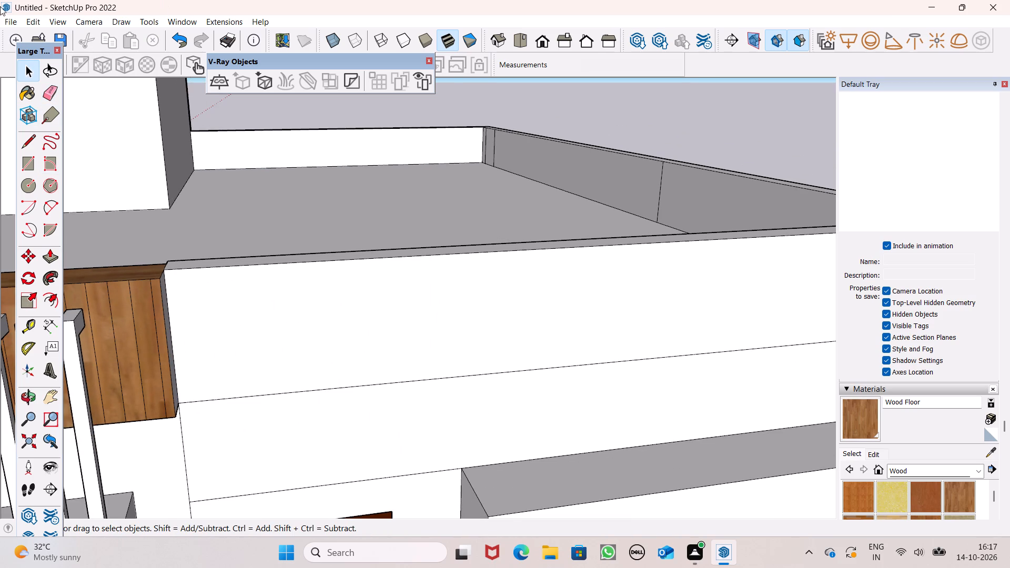
pyautogui.click(864, 411)
pyautogui.scroll(-1, 566, 192)
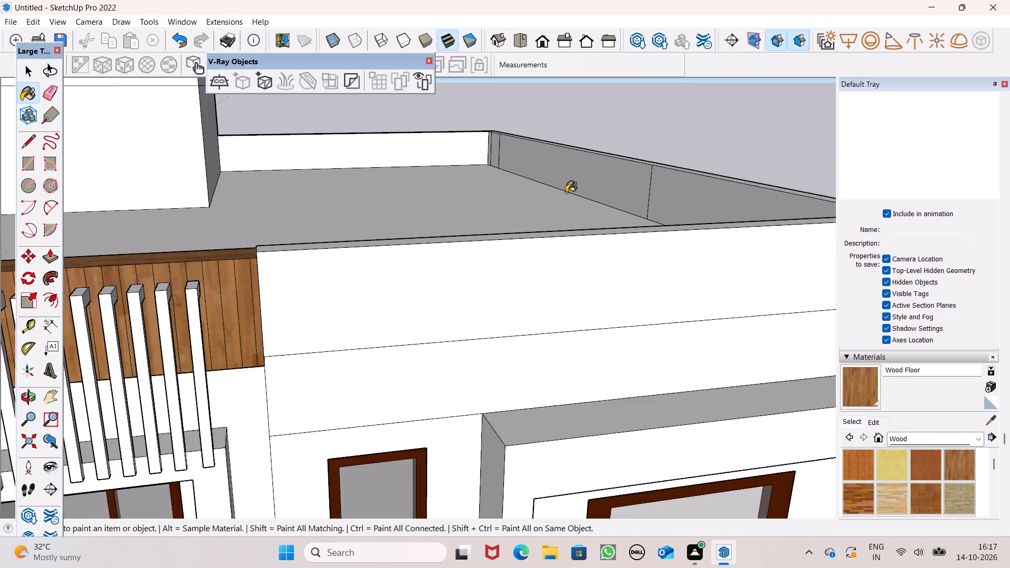
pyautogui.scroll(-1, 566, 192)
pyautogui.moveTo(500, 257); pyautogui.dragTo(189, 236, button='middle')
pyautogui.scroll(1, 189, 239)
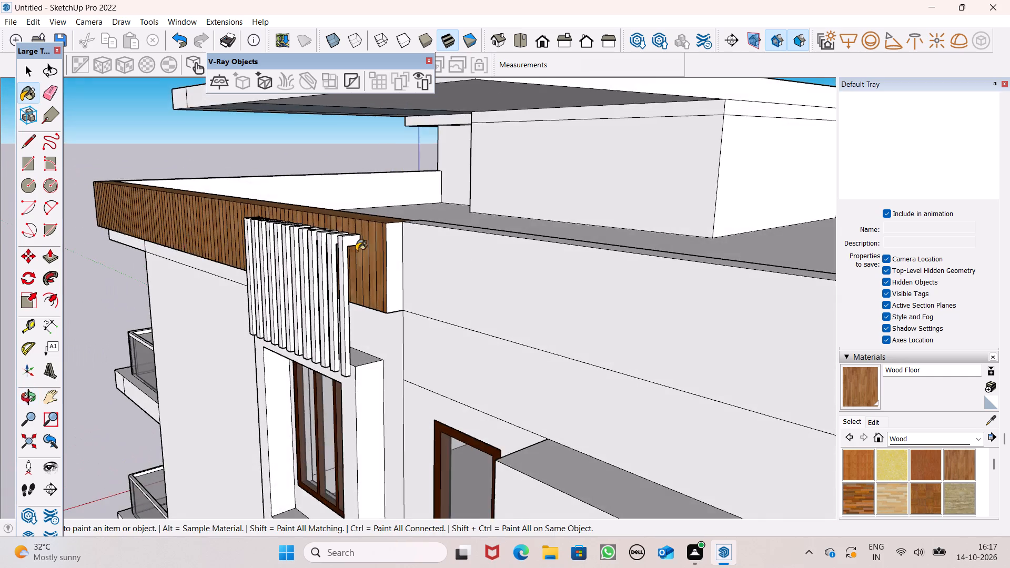
pyautogui.scroll(6, 461, 263)
pyautogui.click(375, 267)
# Paint both underside strips beneath the grooved parapet, along the wall and behind the slats, with Wood Floor.
pyautogui.scroll(-2, 632, 125)
pyautogui.scroll(-1, 529, 163)
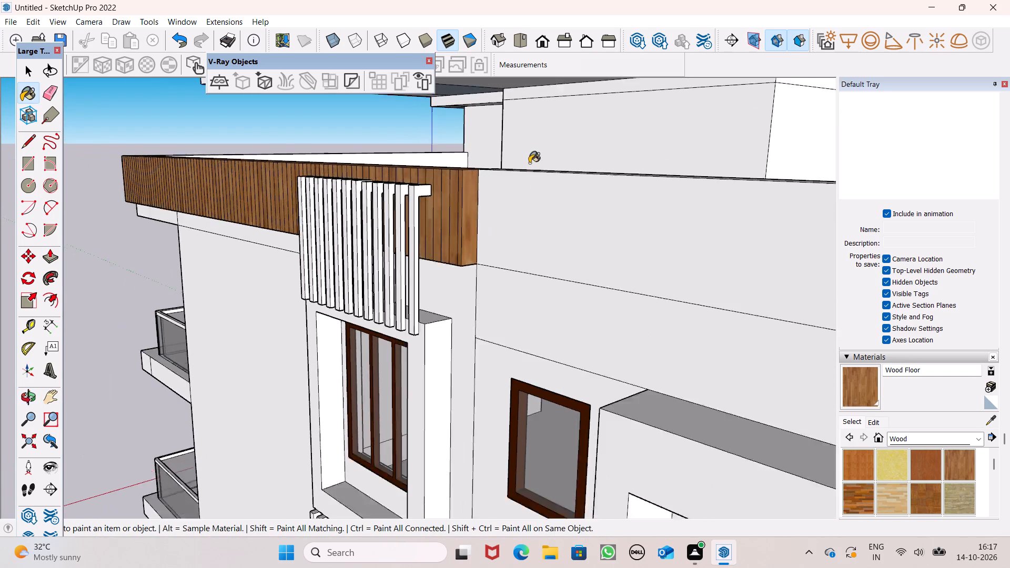
pyautogui.scroll(-2, 529, 163)
pyautogui.moveTo(558, 295); pyautogui.dragTo(928, 275, button='middle')
pyautogui.moveTo(447, 240); pyautogui.dragTo(469, 82, button='middle')
pyautogui.scroll(4, 469, 82)
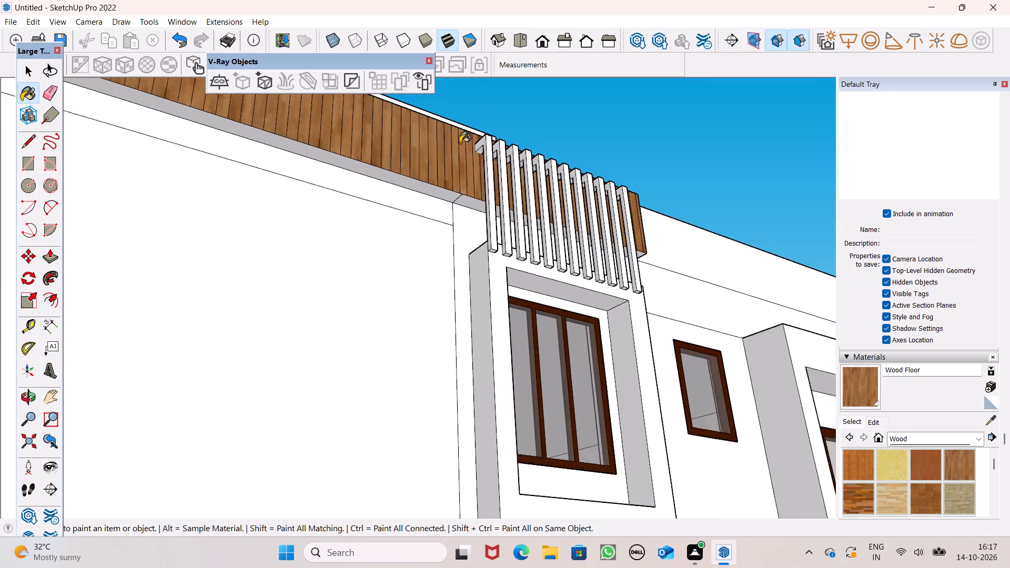
pyautogui.scroll(1, 460, 143)
pyautogui.scroll(2, 436, 203)
pyautogui.scroll(-1, 436, 204)
pyautogui.scroll(1, 436, 204)
pyautogui.click(436, 204)
pyautogui.scroll(4, 464, 202)
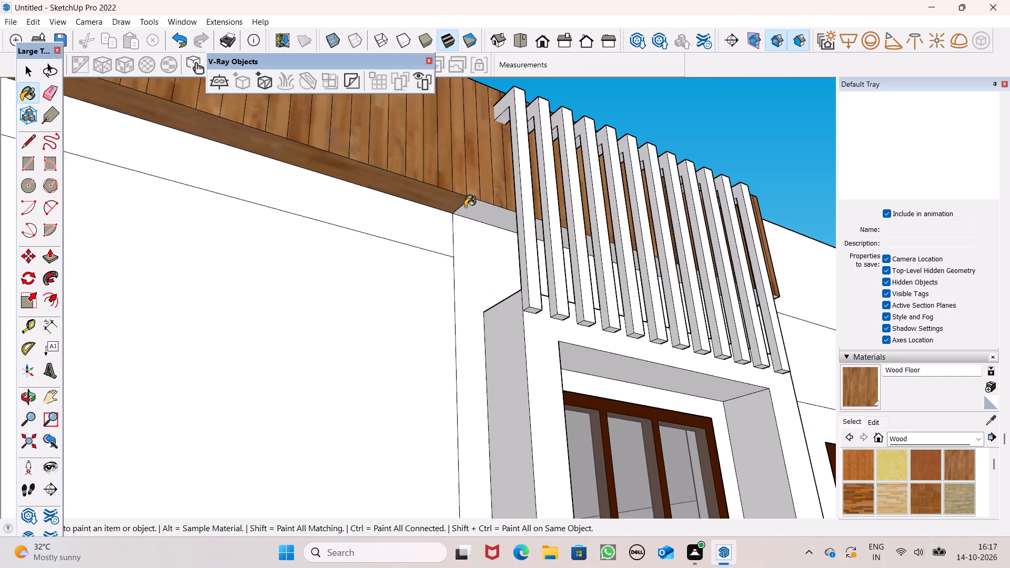
pyautogui.click(465, 207)
pyautogui.scroll(-7, 535, 170)
pyautogui.scroll(-3, 427, 191)
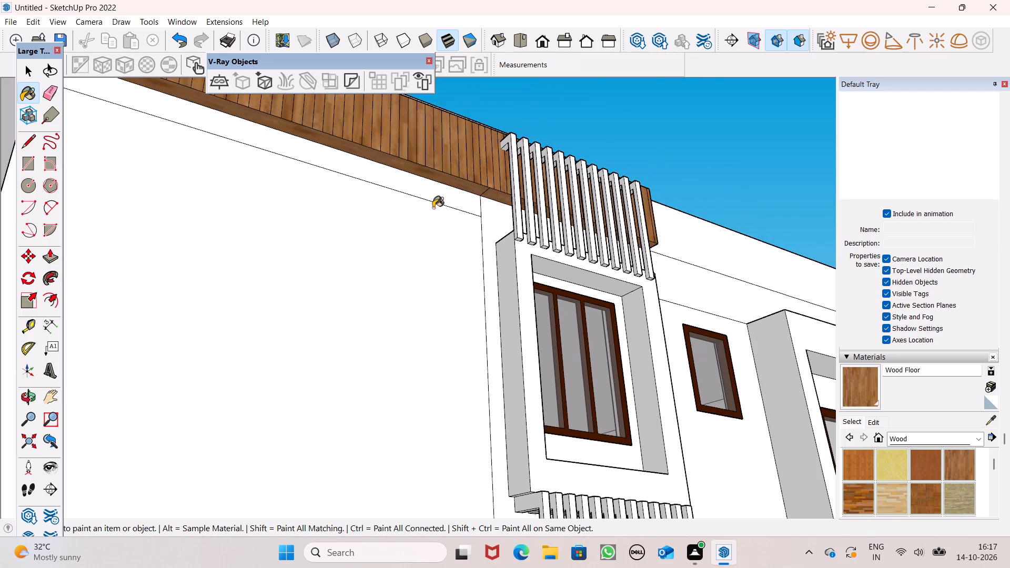
pyautogui.scroll(-2, 437, 190)
pyautogui.scroll(1, 440, 198)
pyautogui.scroll(-9, 440, 199)
pyautogui.scroll(3, 224, 139)
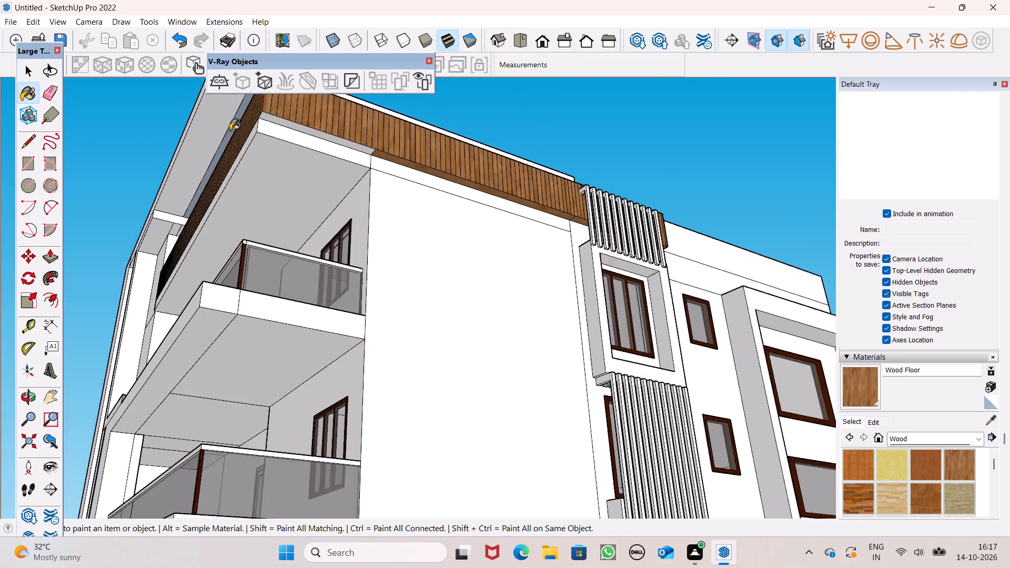
# Paint the remaining underside strip of the parapet above the top balcony, near the building corner, with Wood Floor.
pyautogui.scroll(2, 230, 130)
pyautogui.scroll(7, 276, 130)
pyautogui.click(284, 111)
pyautogui.scroll(-3, 484, 150)
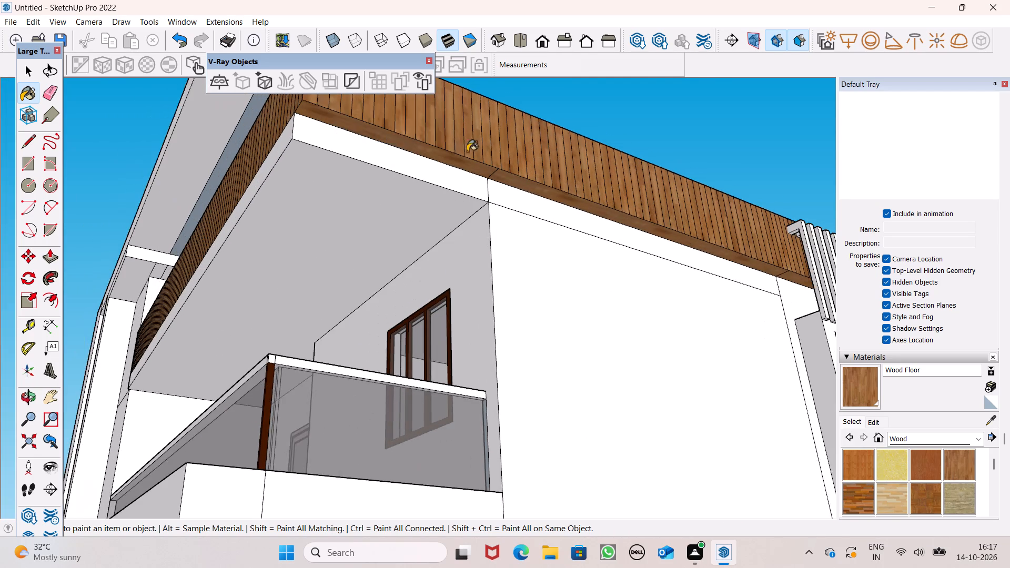
# Erase the two short seam lines crossing the parapet's wood underside, at the balcony wall edge and beside the white slats.
pyautogui.click(39, 88)
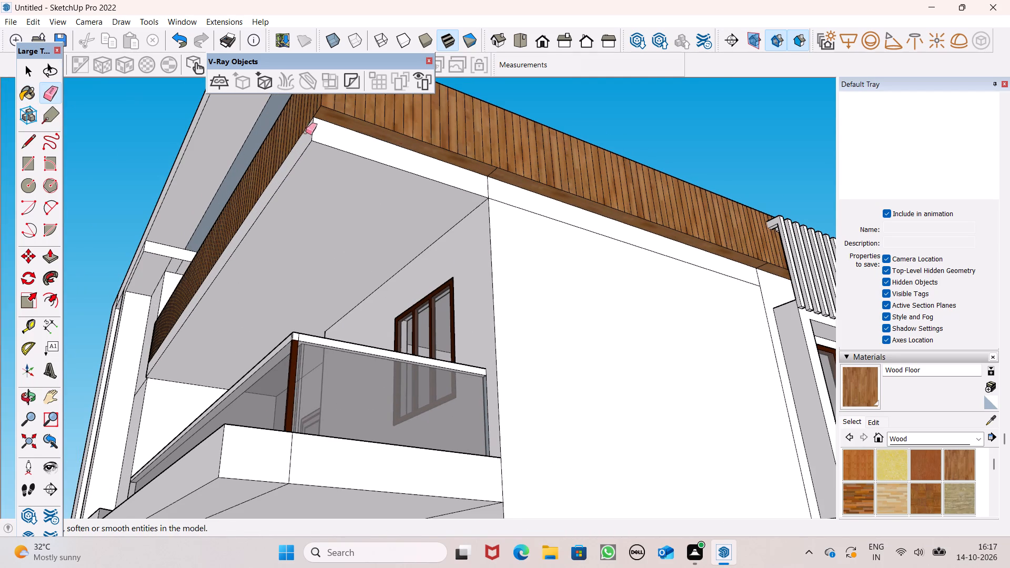
pyautogui.scroll(6, 487, 147)
pyautogui.scroll(-1, 488, 176)
pyautogui.scroll(2, 488, 176)
pyautogui.moveTo(510, 184); pyautogui.dragTo(496, 184)
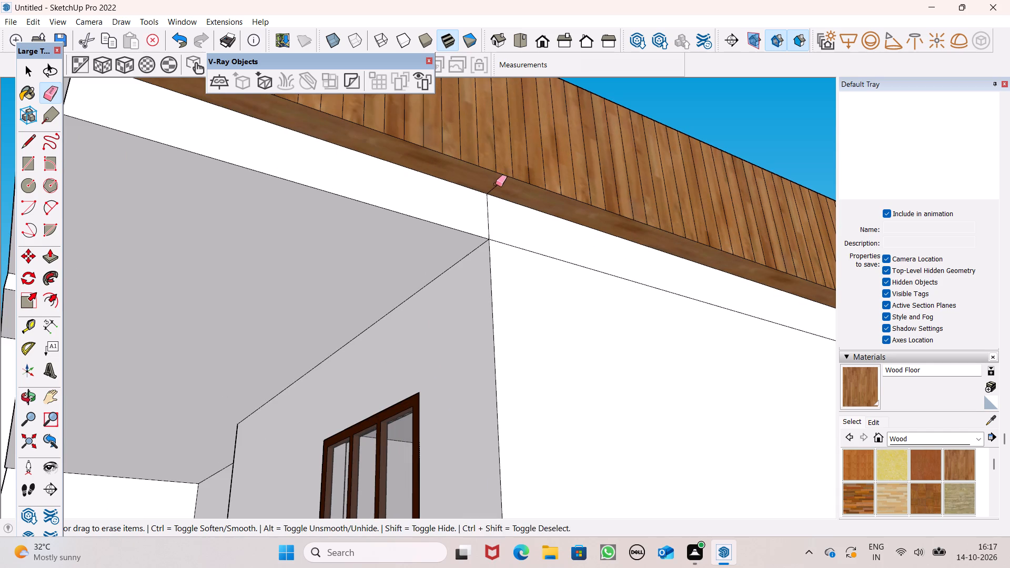
pyautogui.moveTo(496, 184); pyautogui.dragTo(494, 184)
pyautogui.scroll(-9, 457, 193)
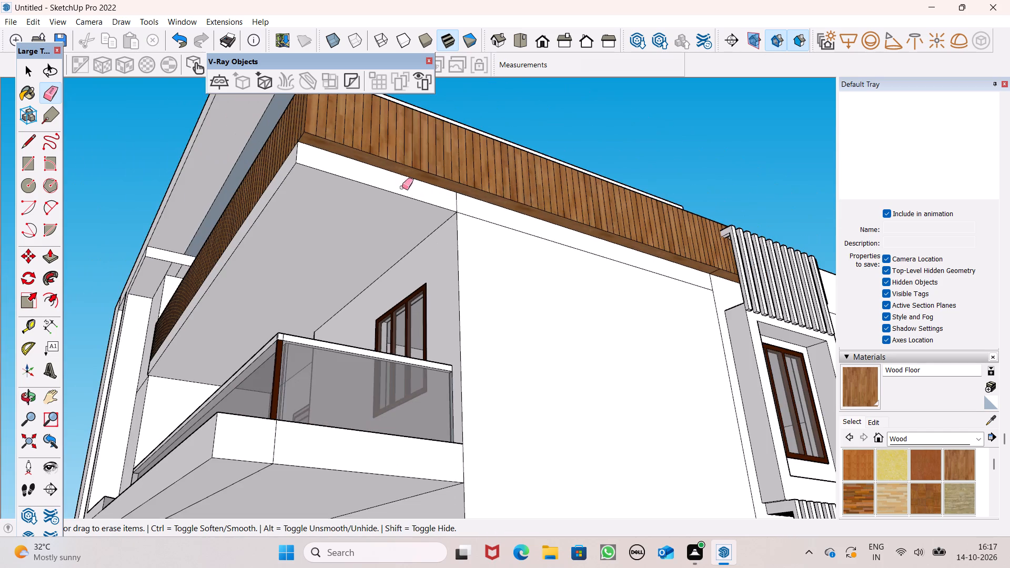
pyautogui.scroll(-6, 395, 138)
pyautogui.scroll(5, 674, 231)
pyautogui.scroll(6, 529, 228)
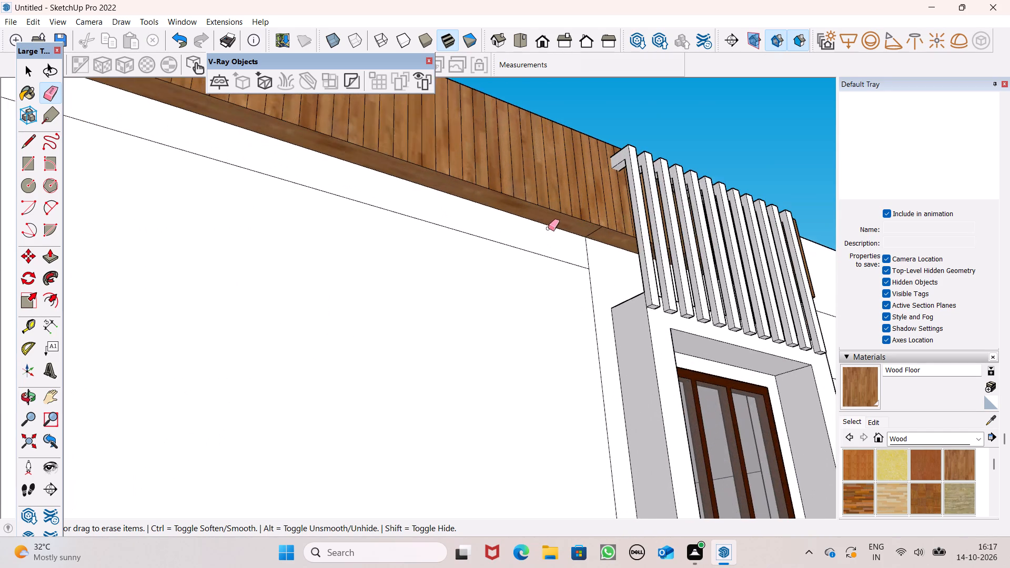
pyautogui.scroll(3, 550, 228)
pyautogui.scroll(4, 605, 229)
pyautogui.moveTo(610, 231); pyautogui.dragTo(619, 234)
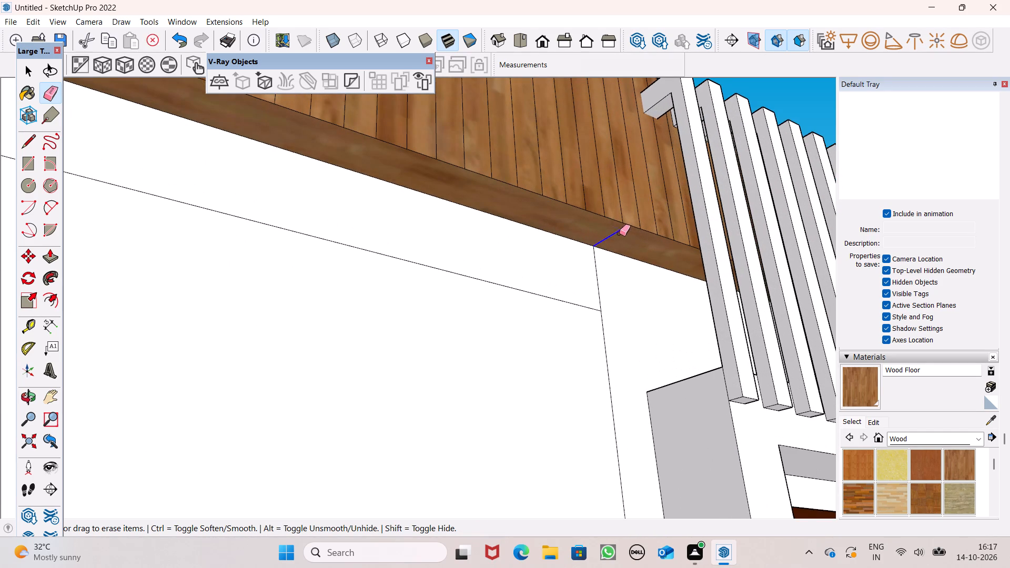
pyautogui.scroll(-3, 623, 205)
pyautogui.scroll(1, 629, 220)
pyautogui.scroll(-2, 629, 220)
pyautogui.press('space')
# Paint the upper and lower front wall faces between the tall window and the top balcony with Granite Brown from the Stone collection.
pyautogui.scroll(-4, 626, 239)
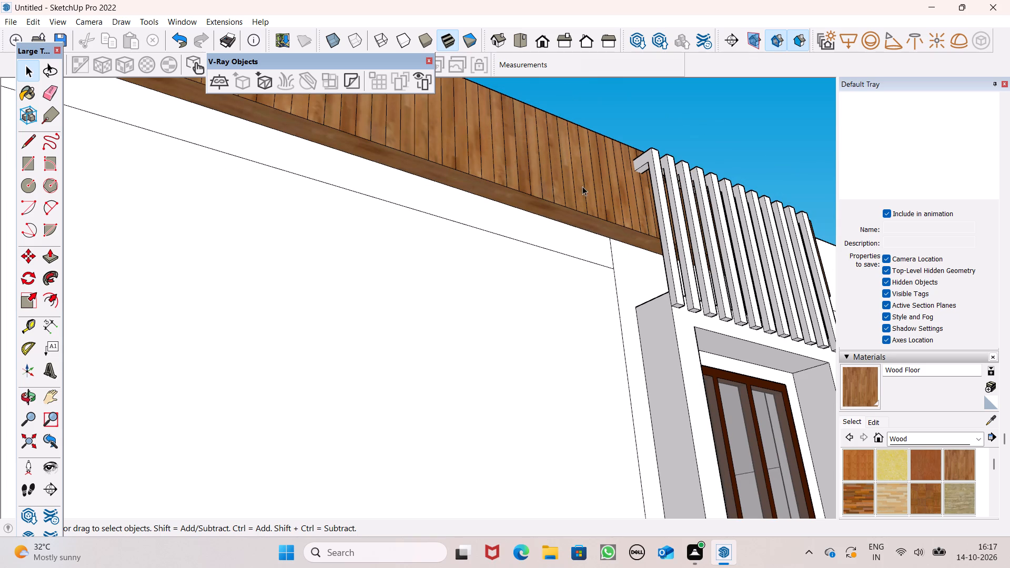
pyautogui.scroll(-8, 563, 194)
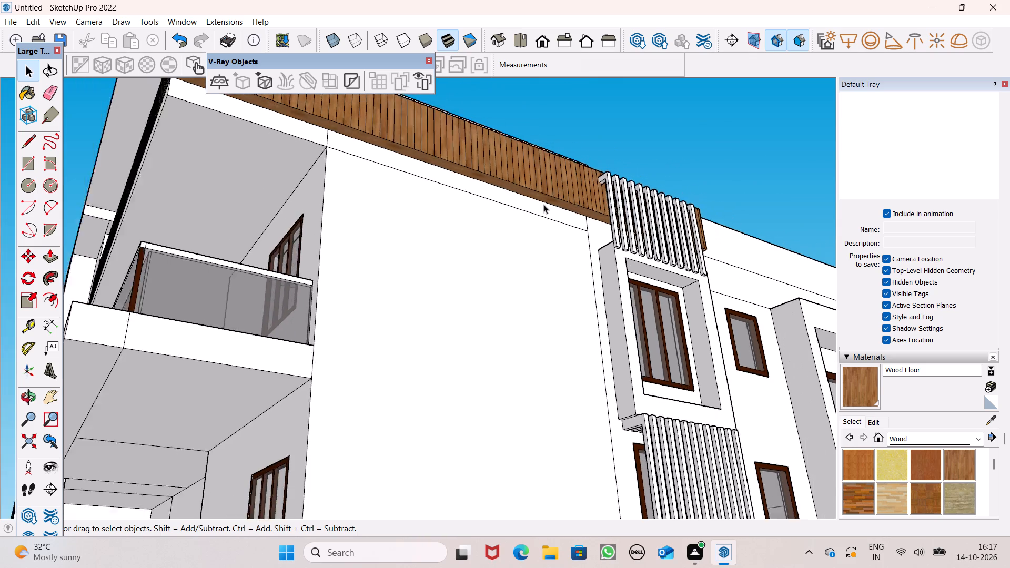
pyautogui.scroll(-7, 543, 204)
pyautogui.scroll(-3, 521, 241)
pyautogui.scroll(1, 486, 225)
pyautogui.scroll(-2, 486, 225)
pyautogui.scroll(1, 504, 224)
pyautogui.moveTo(517, 226); pyautogui.dragTo(582, 330, button='middle')
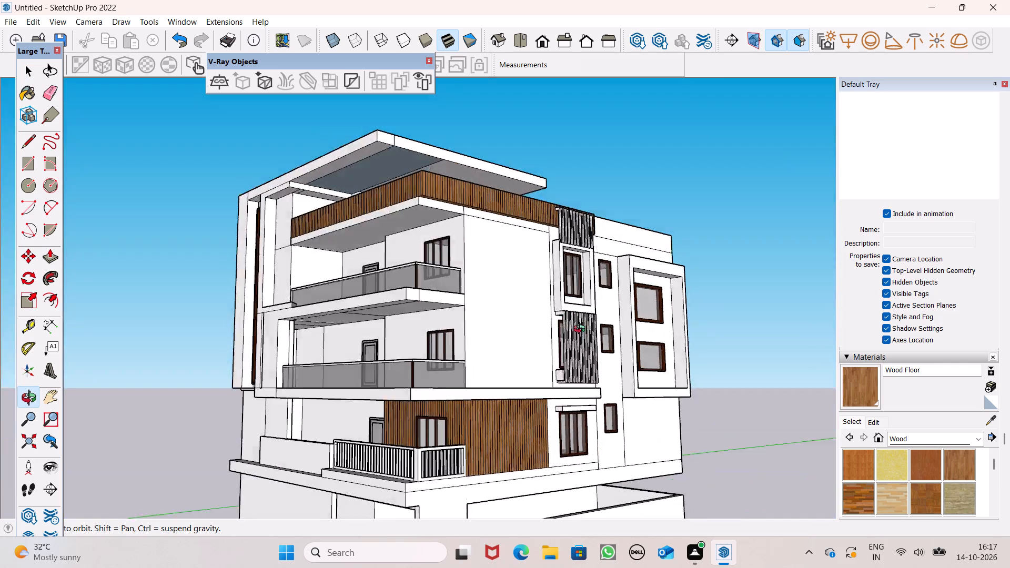
pyautogui.moveTo(582, 330); pyautogui.dragTo(748, 389, button='middle')
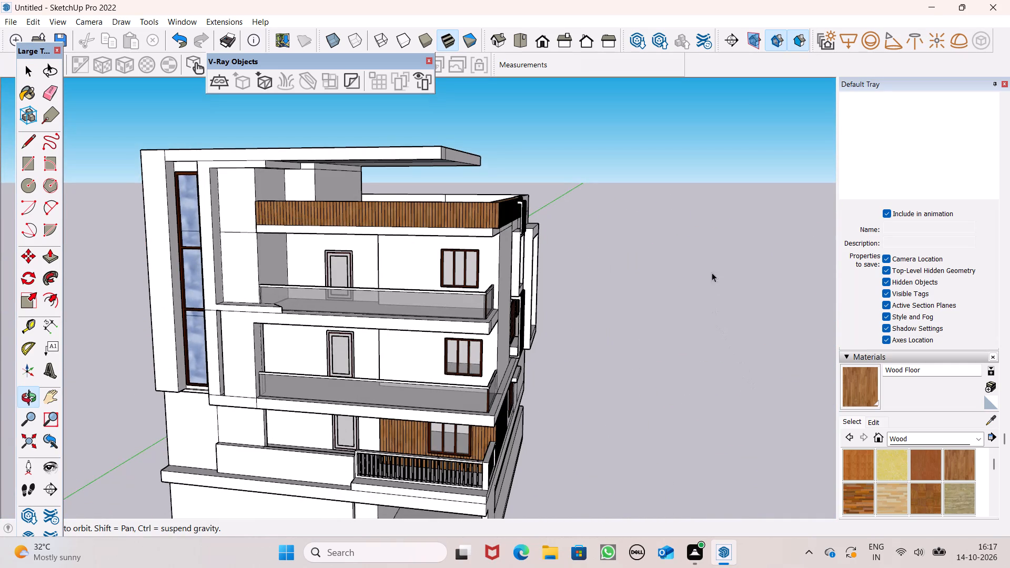
pyautogui.scroll(-2, 711, 256)
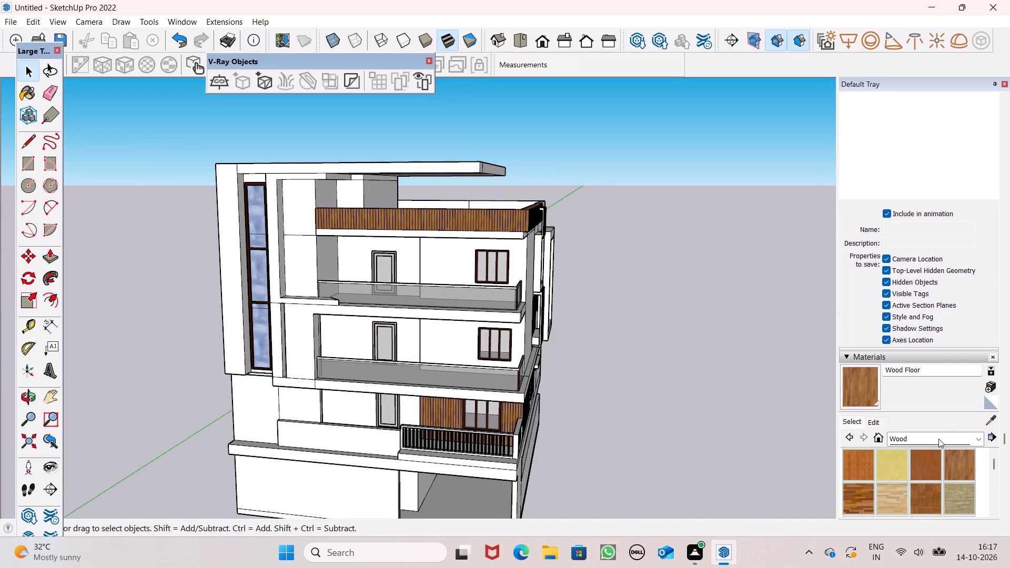
pyautogui.click(938, 439)
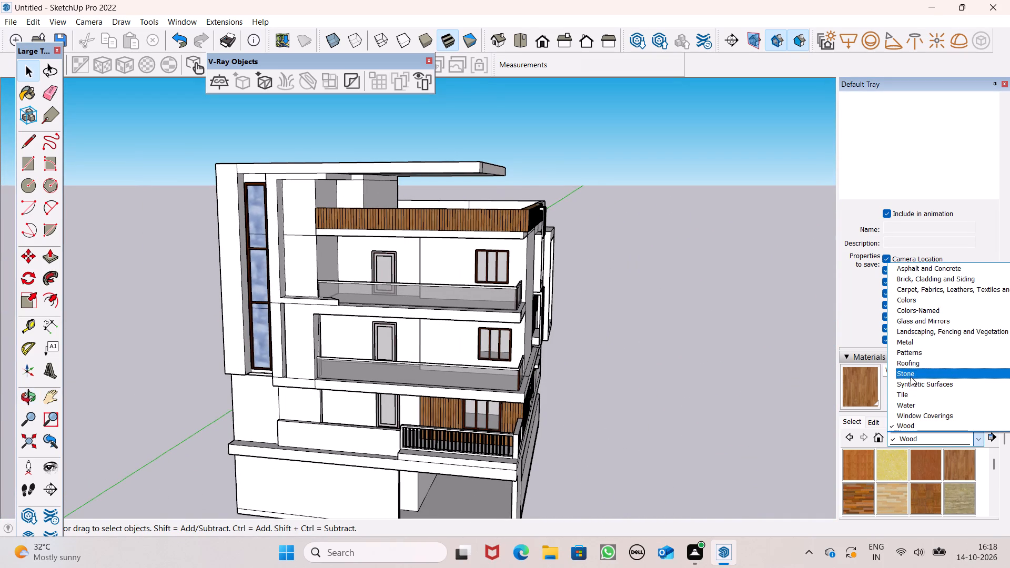
pyautogui.click(911, 376)
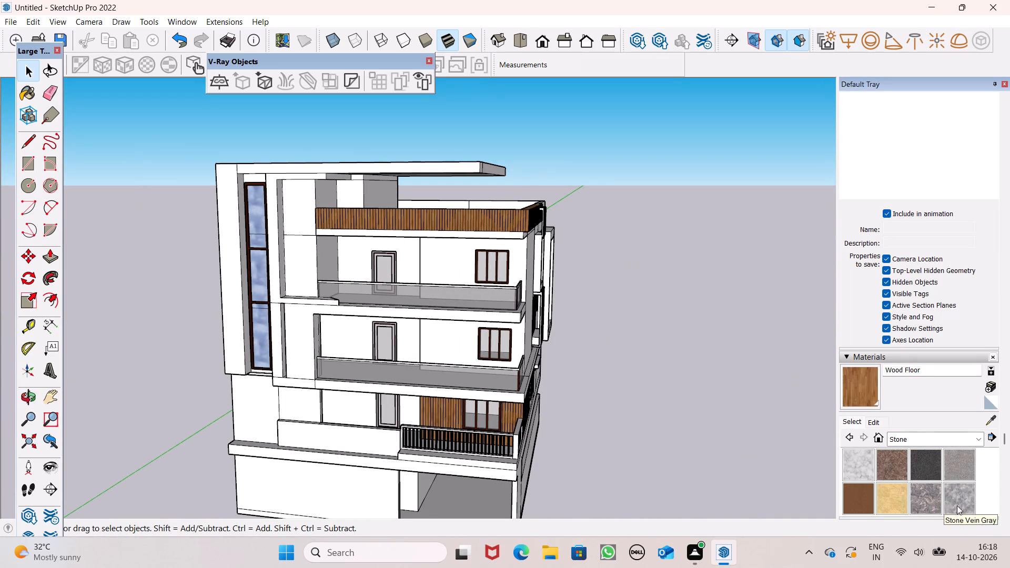
pyautogui.click(956, 501)
pyautogui.scroll(1, 453, 231)
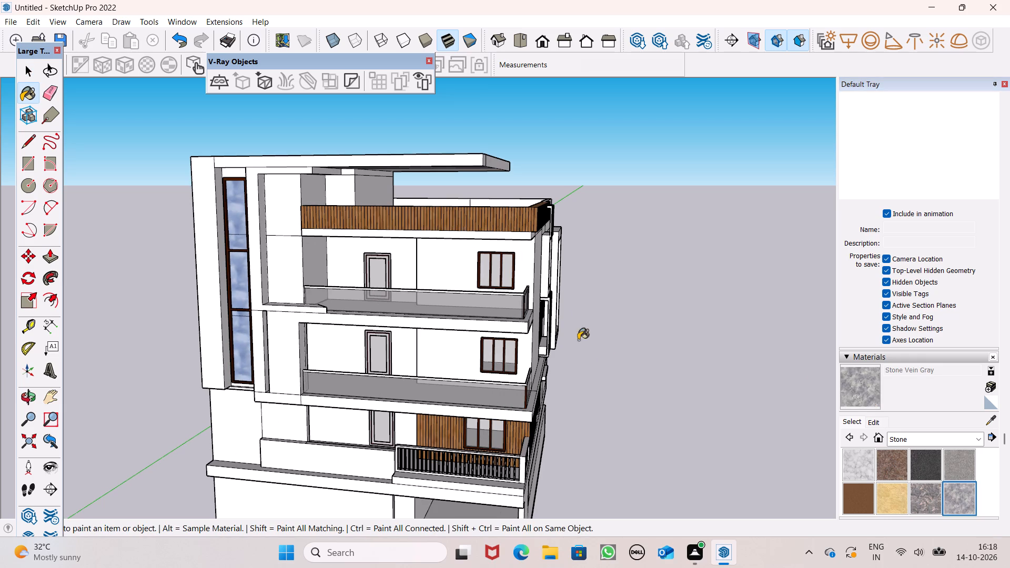
pyautogui.click(903, 465)
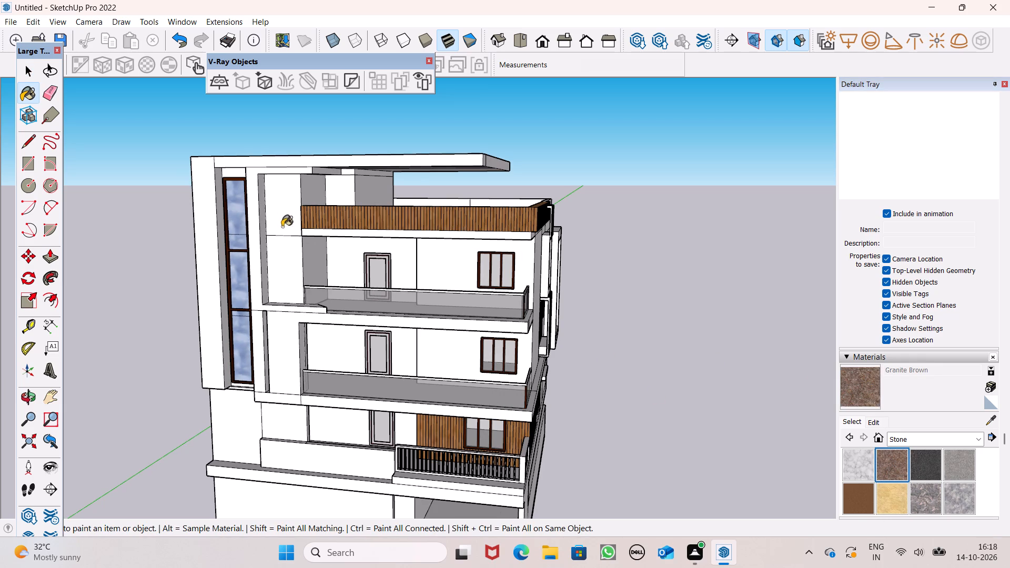
pyautogui.scroll(4, 270, 195)
pyautogui.click(270, 195)
pyautogui.click(285, 274)
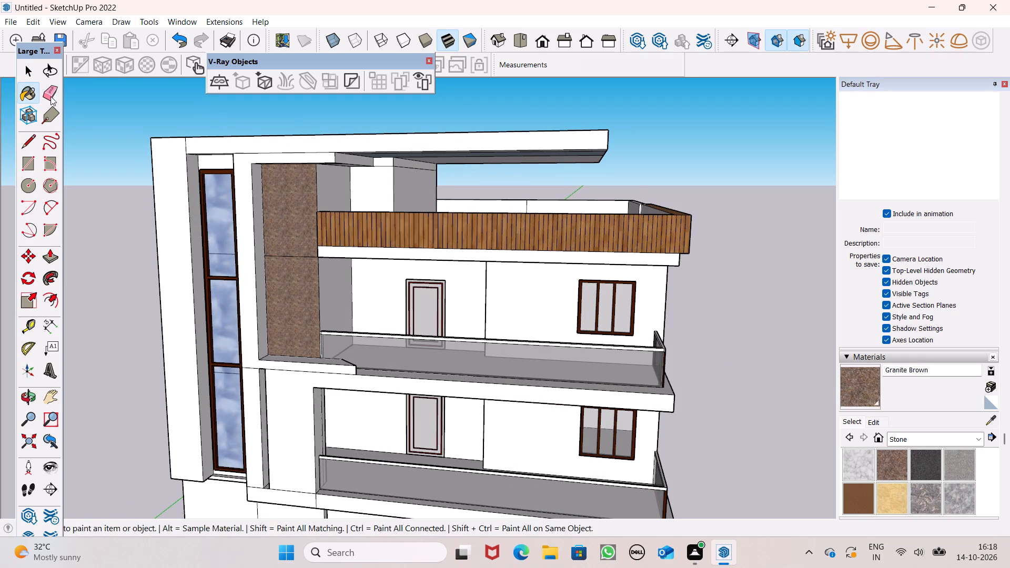
# Erase the horizontal line dividing the two Granite Brown front wall faces.
pyautogui.click(41, 95)
pyautogui.moveTo(296, 249); pyautogui.dragTo(297, 258)
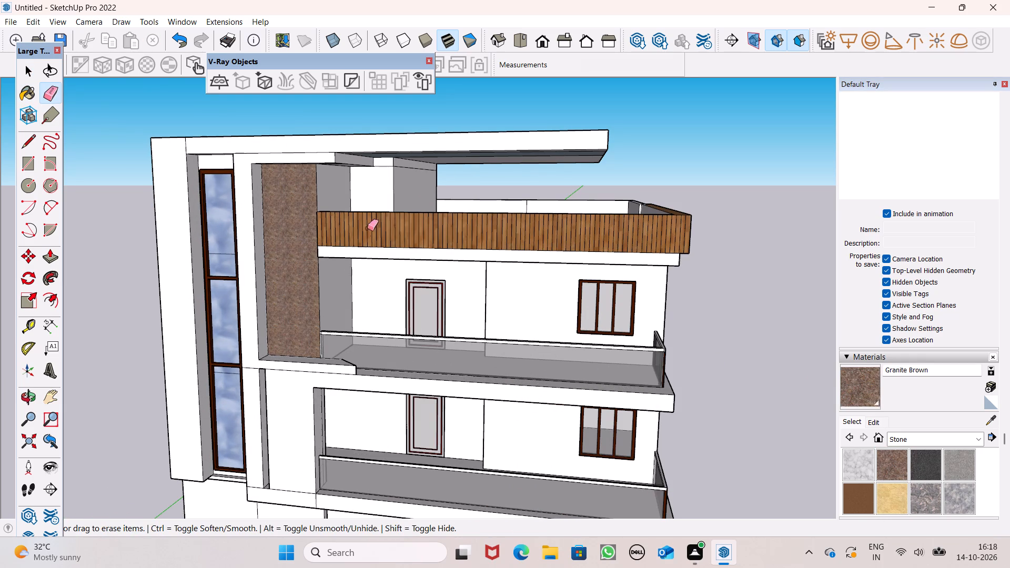
# Paint the granite wall's return faces above and below the wood parapet with Granite Brown.
pyautogui.click(859, 395)
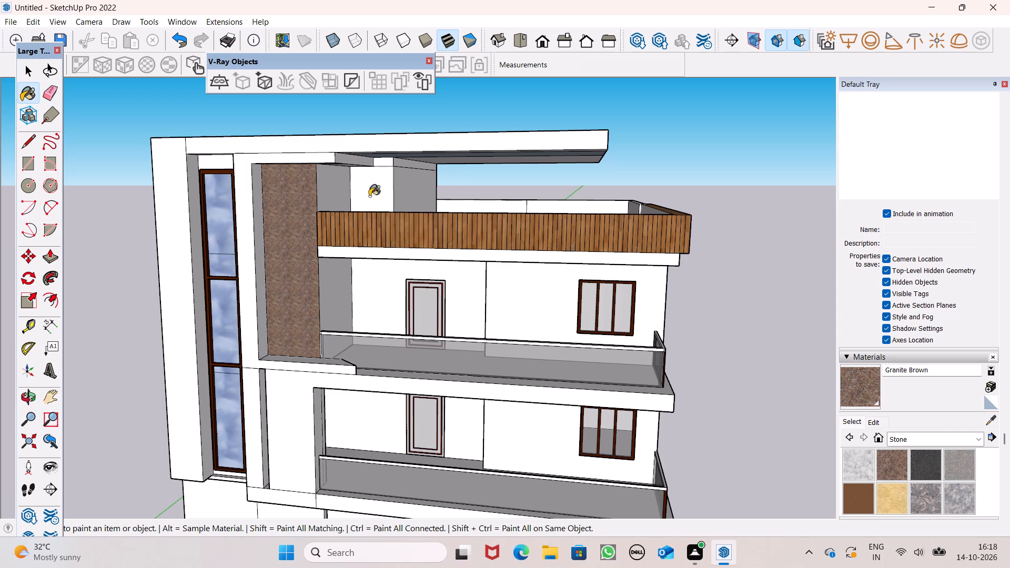
pyautogui.scroll(4, 366, 194)
pyautogui.click(322, 191)
pyautogui.click(331, 334)
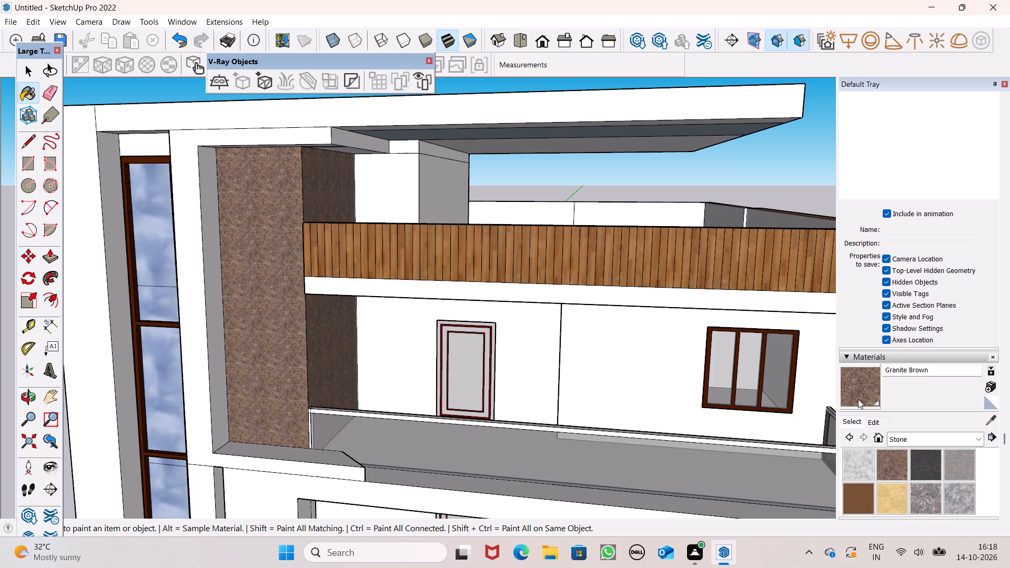
# Set the Granite Brown texture width to 7', keeping its proportions linked.
pyautogui.click(867, 423)
pyautogui.scroll(-3, 873, 425)
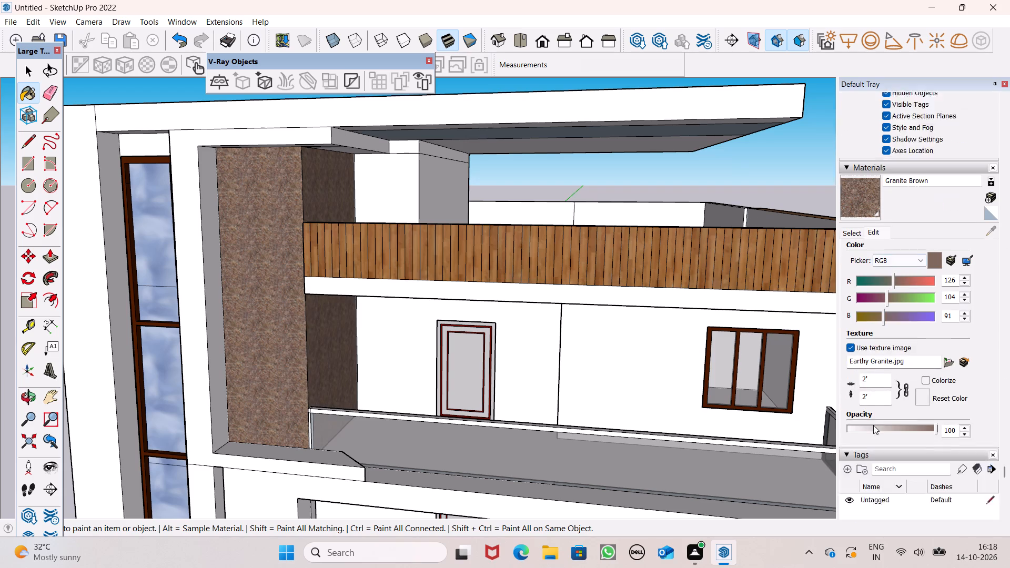
pyautogui.scroll(-1, 873, 425)
pyautogui.click(875, 316)
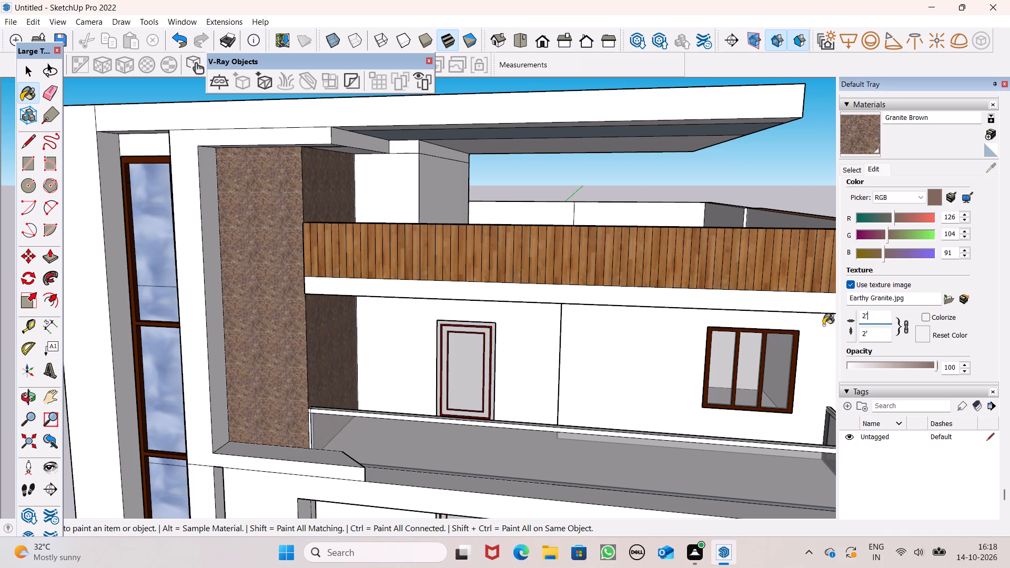
pyautogui.press('BackSpace')
pyautogui.press('BackSpace')
pyautogui.press('BackSpace')
pyautogui.press('BackSpace')
pyautogui.press('BackSpace')
pyautogui.press('BackSpace')
pyautogui.press('BackSpace')
pyautogui.press('BackSpace')
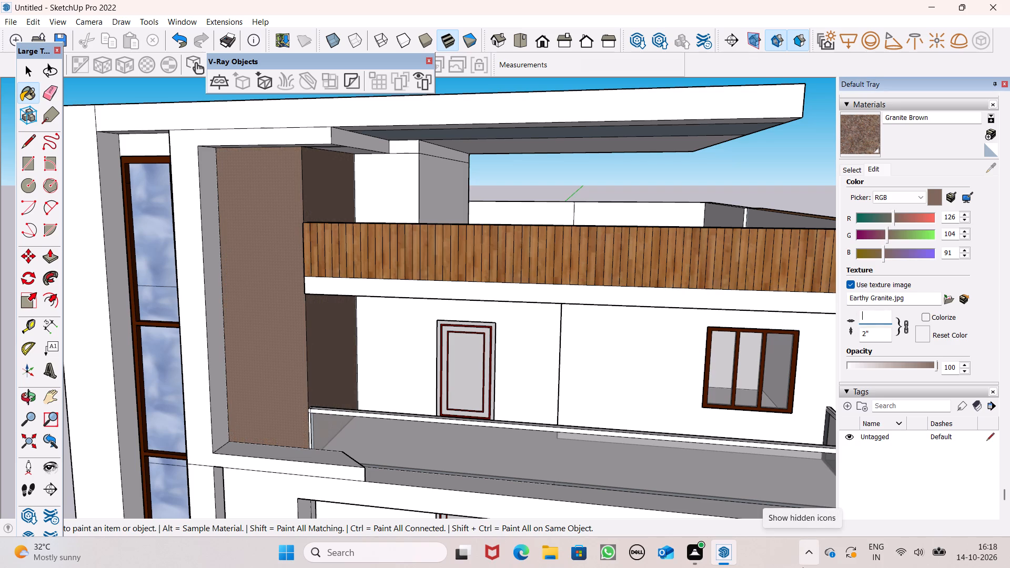
pyautogui.write("7'")
pyautogui.press('Return')
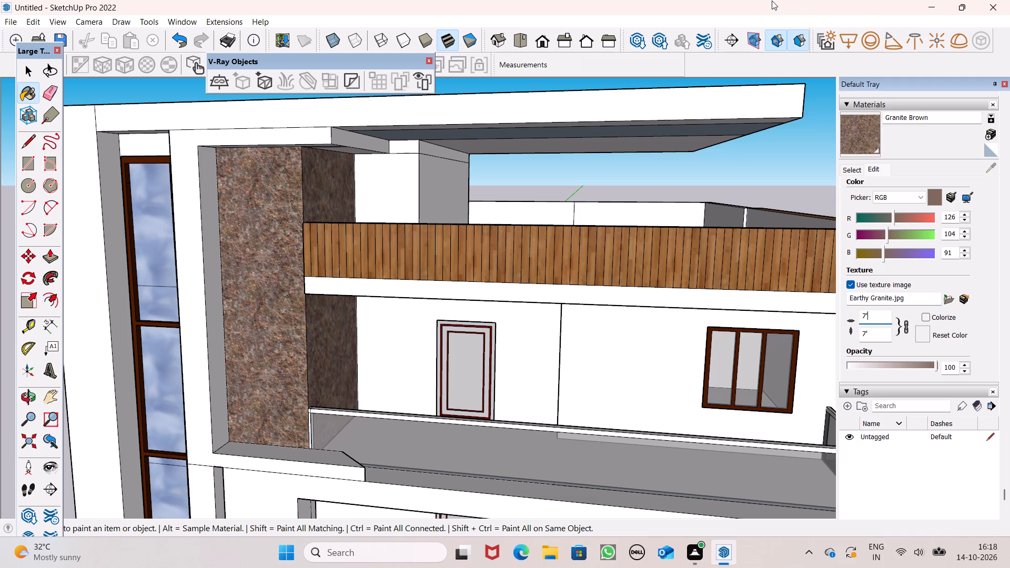
# Paint the front, inner side and ledge faces of the frame around the granite wall with Color M07 from the Colors collection.
pyautogui.scroll(-3, 419, 20)
pyautogui.scroll(-12, 440, 175)
pyautogui.moveTo(527, 234); pyautogui.dragTo(550, 315, button='middle')
pyautogui.scroll(1, 550, 315)
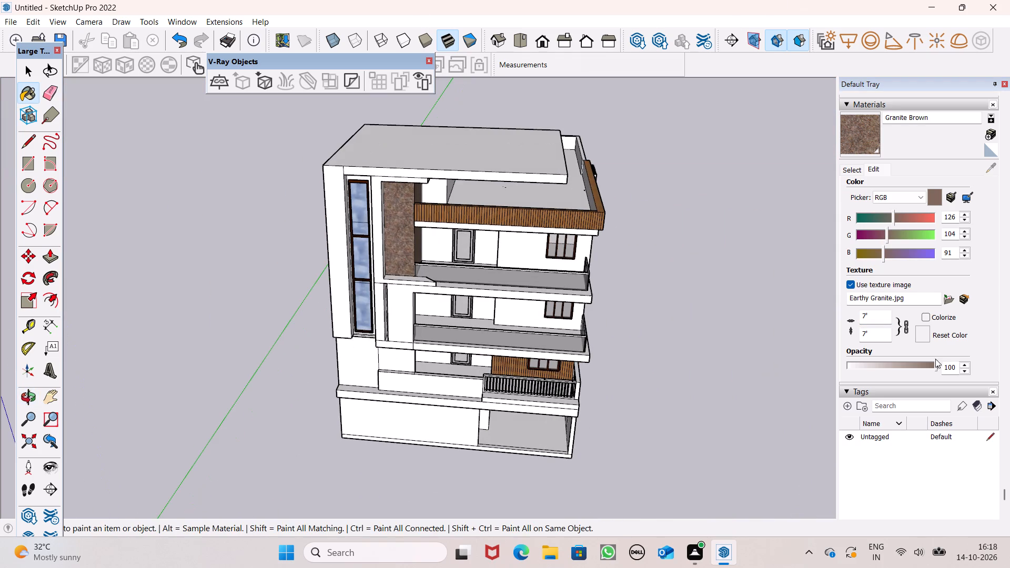
pyautogui.click(853, 185)
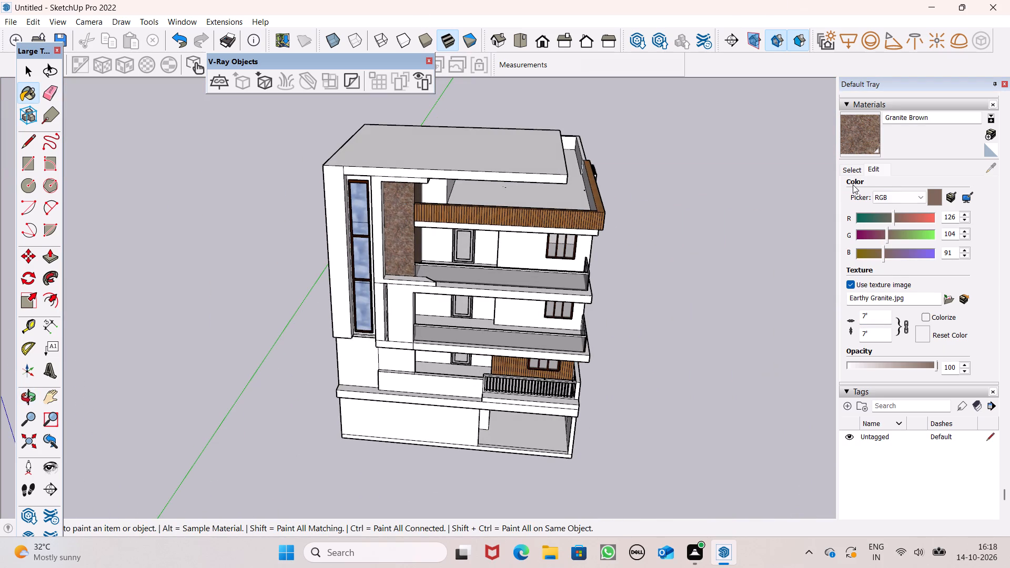
pyautogui.click(861, 182)
pyautogui.click(843, 170)
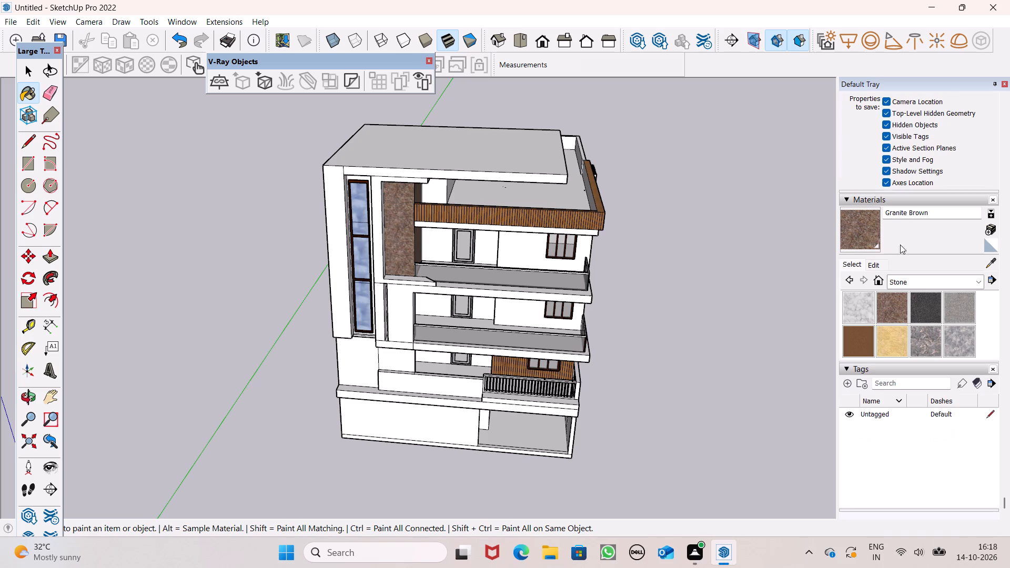
pyautogui.click(944, 279)
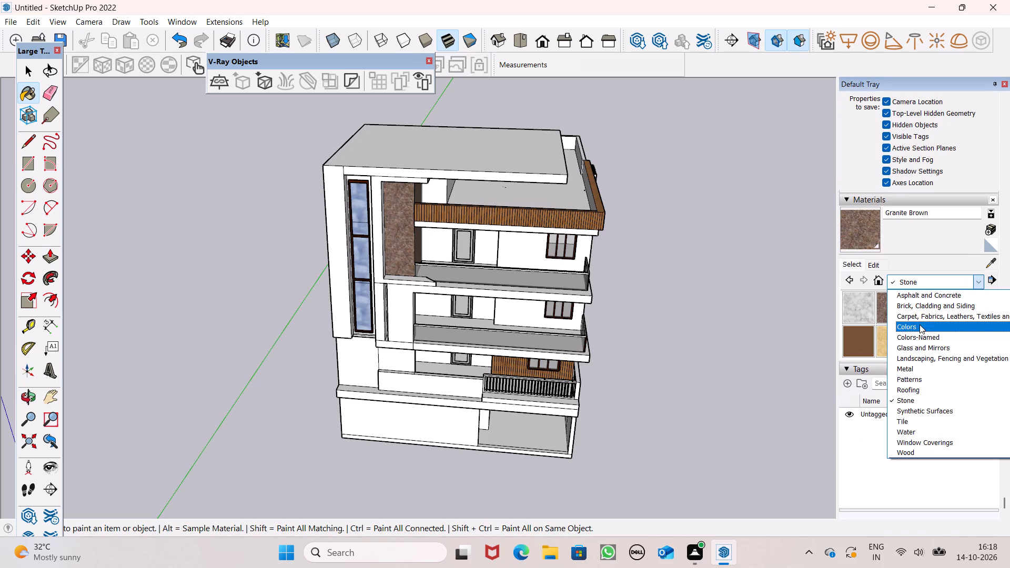
pyautogui.click(920, 324)
pyautogui.scroll(-6, 909, 332)
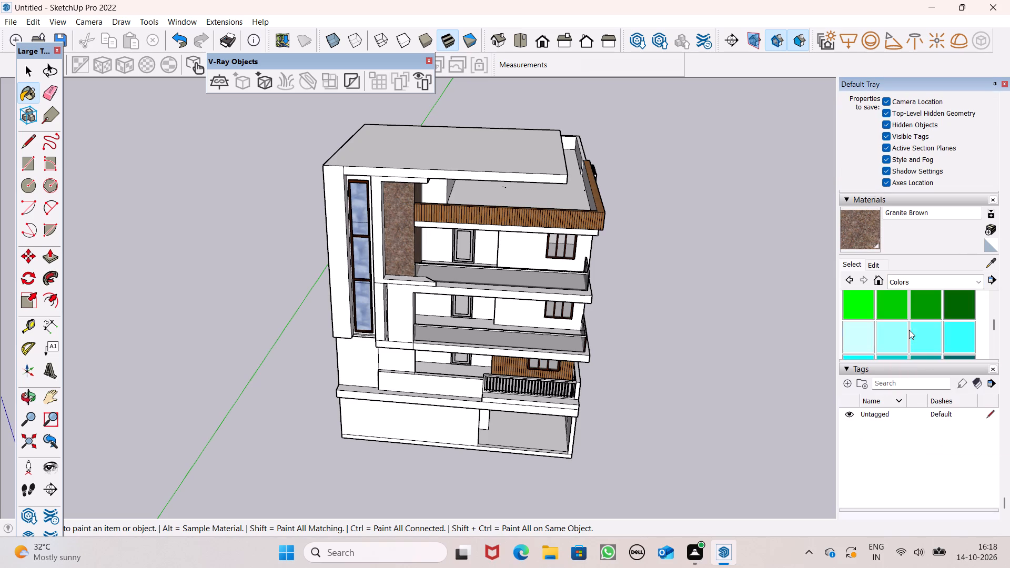
pyautogui.scroll(-7, 909, 330)
pyautogui.click(951, 323)
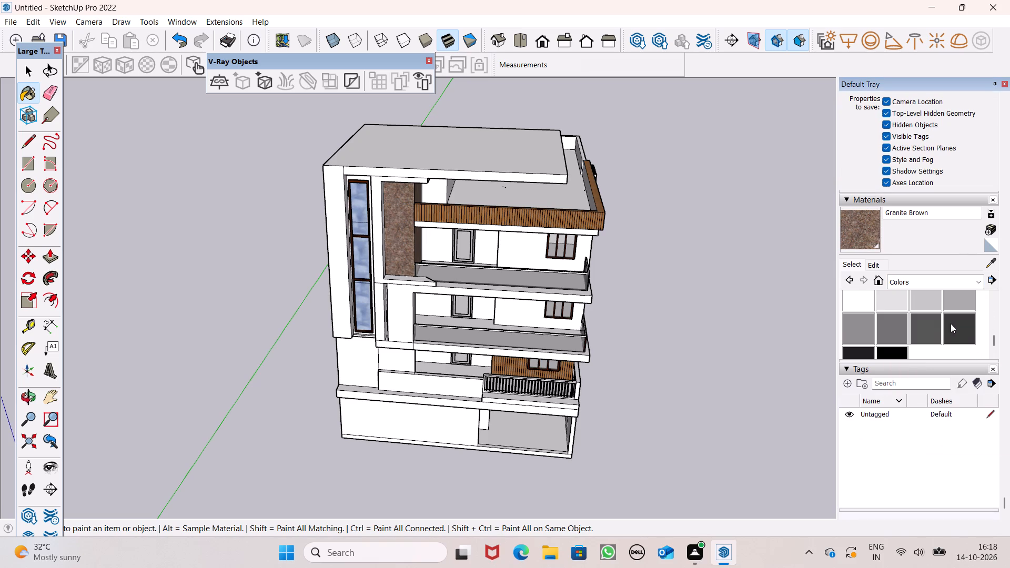
pyautogui.scroll(3, 428, 225)
pyautogui.scroll(5, 334, 185)
pyautogui.scroll(-1, 363, 168)
pyautogui.scroll(1, 368, 167)
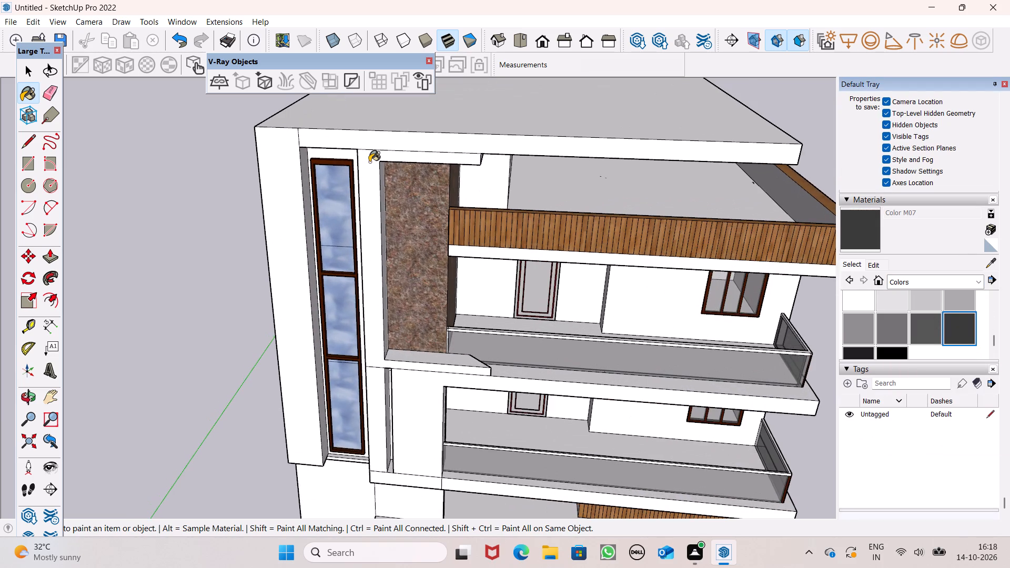
pyautogui.click(370, 166)
pyautogui.scroll(3, 415, 372)
pyautogui.scroll(-1, 408, 360)
pyautogui.scroll(1, 408, 360)
pyautogui.click(396, 375)
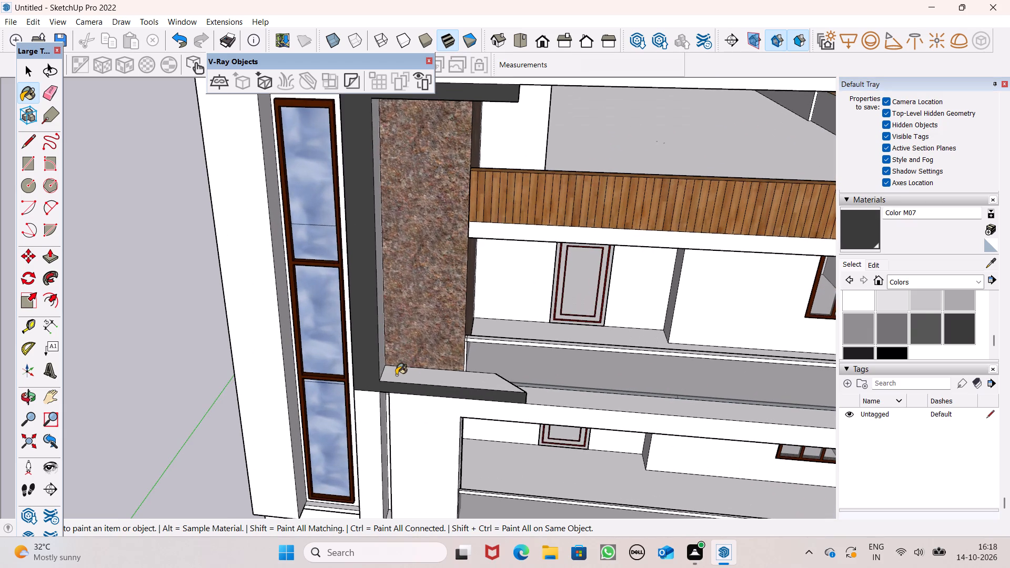
pyautogui.click(378, 346)
# Examine the dark frame around the granite wall from the side and from below, checking its ends and undersides.
pyautogui.scroll(-4, 370, 306)
pyautogui.moveTo(455, 329); pyautogui.dragTo(439, 321, button='middle')
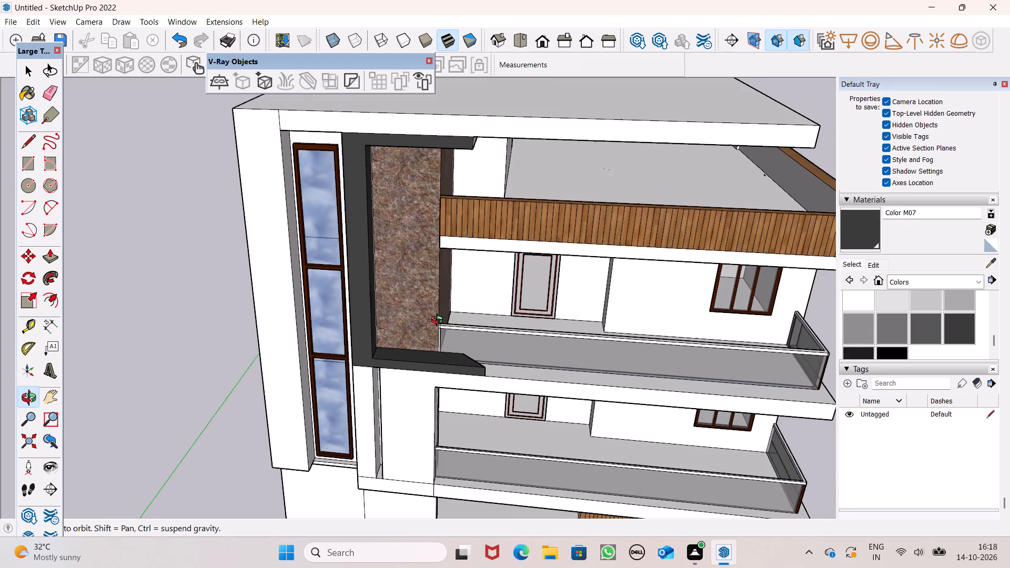
pyautogui.moveTo(439, 321); pyautogui.dragTo(347, 351, button='middle')
pyautogui.moveTo(261, 364); pyautogui.dragTo(260, 358, button='middle')
pyautogui.scroll(3, 349, 181)
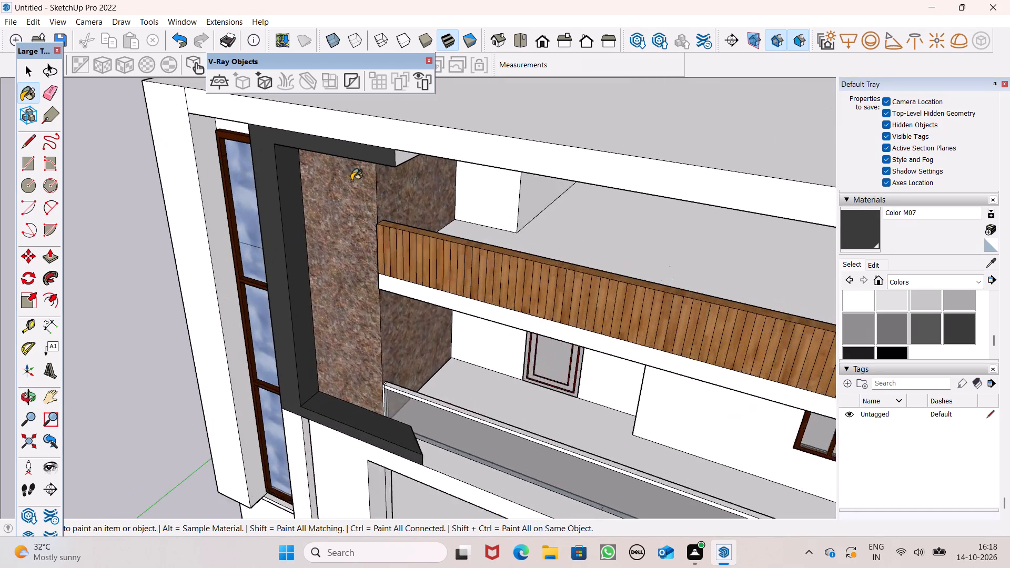
pyautogui.scroll(2, 351, 180)
pyautogui.moveTo(441, 164); pyautogui.dragTo(438, 12, button='middle')
pyautogui.scroll(1, 438, 12)
pyautogui.scroll(-1, 463, 73)
pyautogui.scroll(-1, 484, 197)
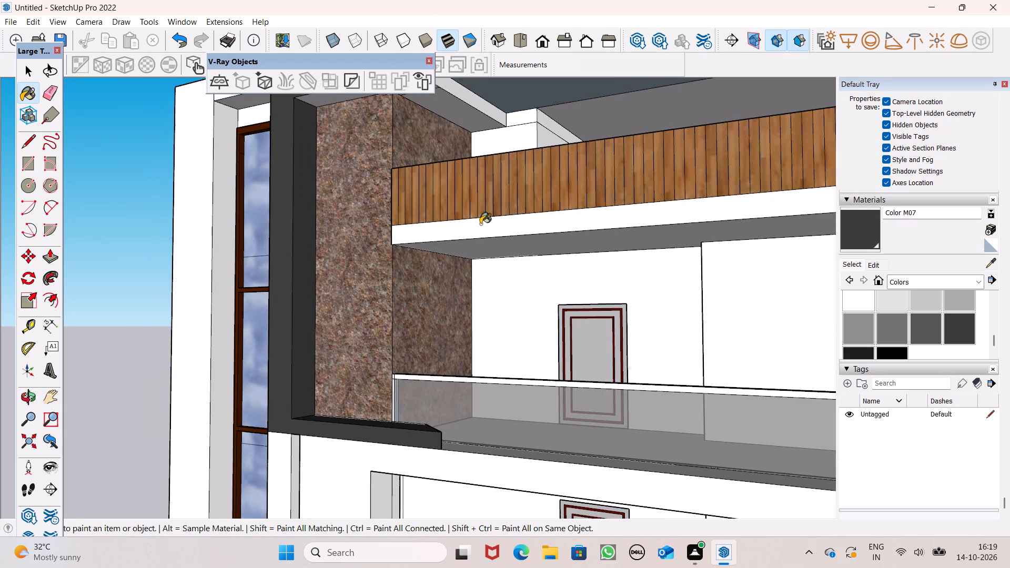
# Paint the end face and the underside strips of the frame's top overhang, beside the granite wall, with Color M07.
pyautogui.scroll(-6, 486, 240)
pyautogui.scroll(10, 484, 152)
pyautogui.scroll(-1, 433, 156)
pyautogui.scroll(1, 433, 156)
pyautogui.click(433, 156)
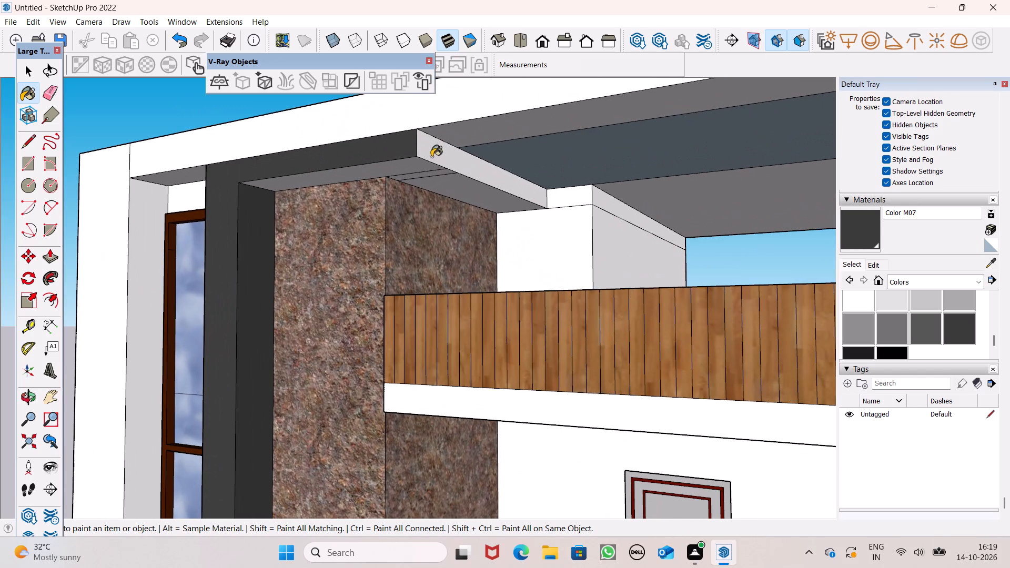
pyautogui.click(418, 168)
pyautogui.click(443, 185)
pyautogui.click(441, 175)
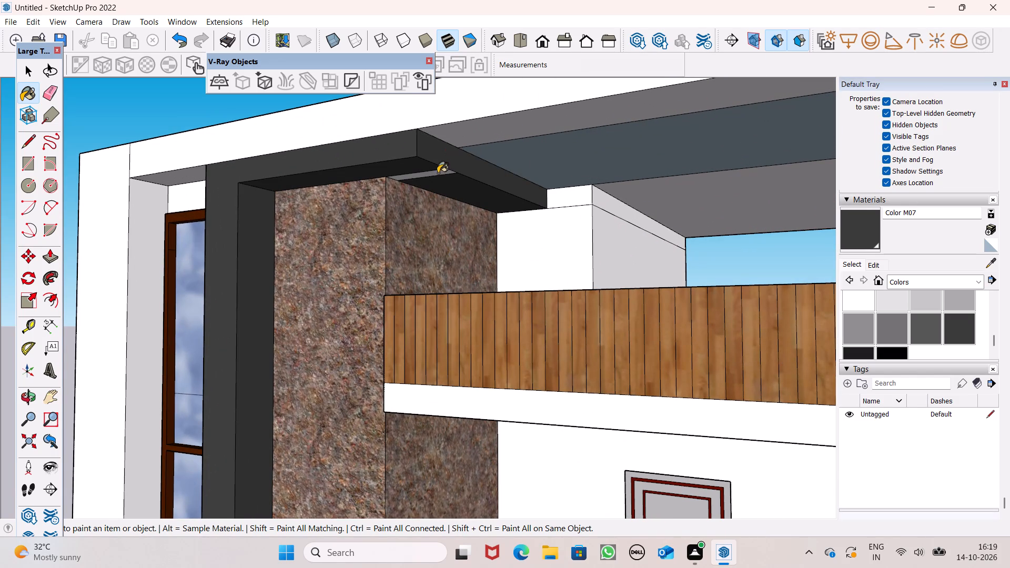
pyautogui.scroll(2, 436, 181)
pyautogui.scroll(-1, 436, 183)
pyautogui.scroll(8, 436, 183)
pyautogui.click(449, 161)
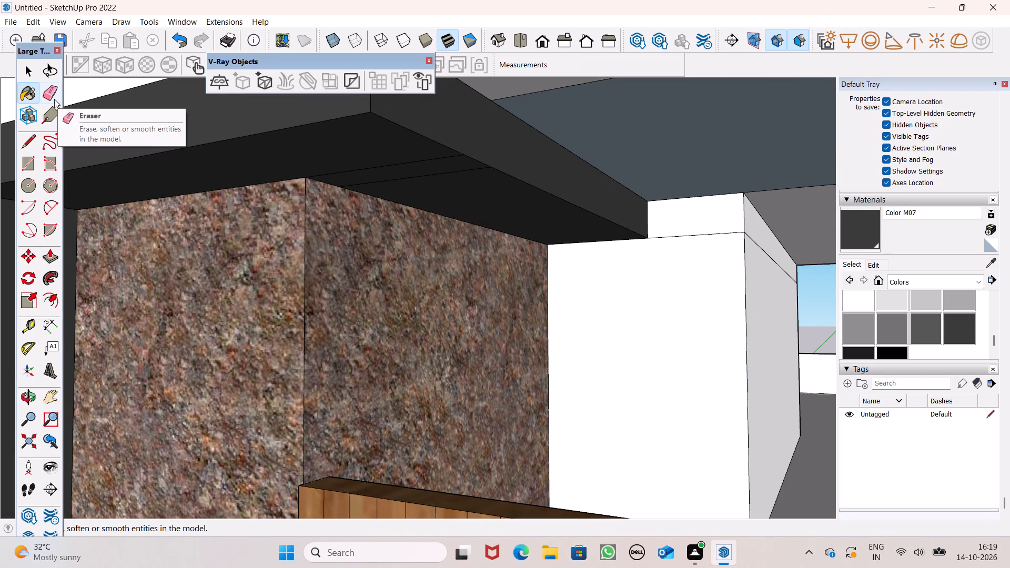
# Erase the two stray edges crossing the dark frame's top underside above the granite wall.
pyautogui.moveTo(43, 86); pyautogui.dragTo(52, 86)
pyautogui.scroll(4, 398, 169)
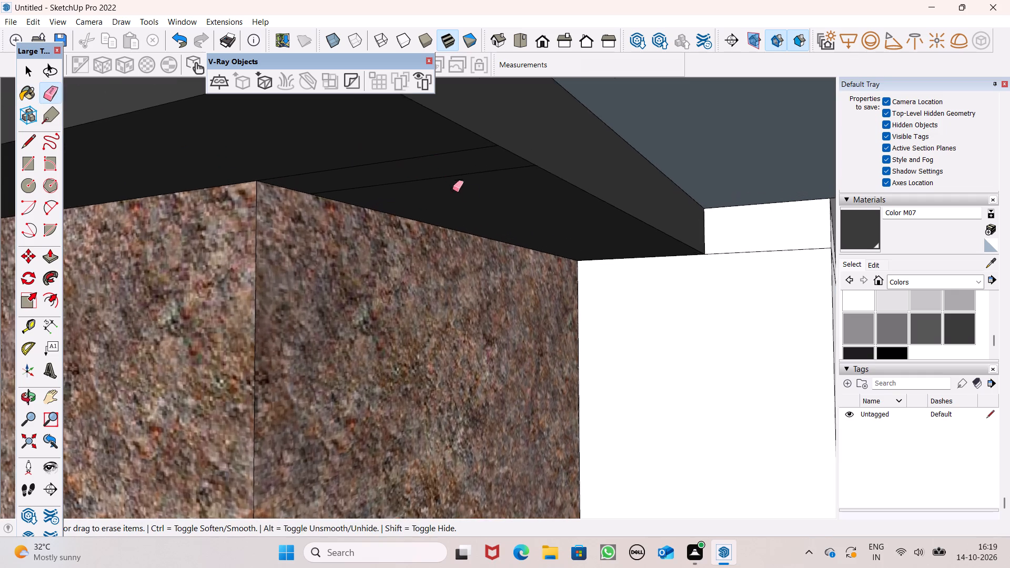
pyautogui.scroll(1, 467, 197)
pyautogui.moveTo(467, 197); pyautogui.dragTo(478, 178, button='middle')
pyautogui.moveTo(442, 98); pyautogui.dragTo(491, 144)
pyautogui.scroll(-4, 483, 157)
pyautogui.scroll(1, 483, 175)
pyautogui.moveTo(439, 112); pyautogui.dragTo(458, 130)
# Examine the cleaned dark frame and granite wall, close up and in the context of the whole facade.
pyautogui.scroll(-1, 462, 132)
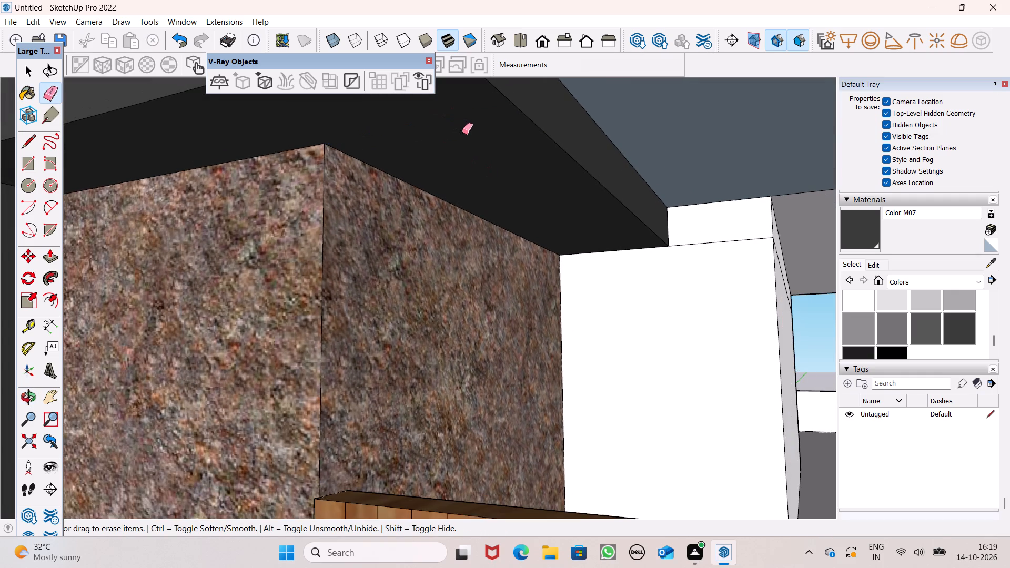
pyautogui.scroll(-4, 453, 131)
pyautogui.scroll(1, 452, 130)
pyautogui.scroll(-5, 464, 127)
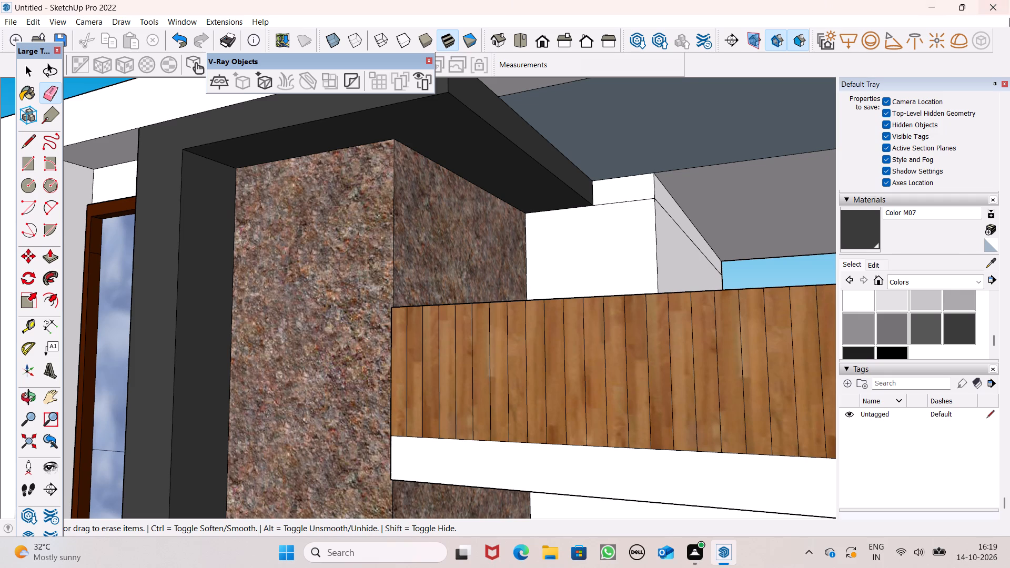
pyautogui.scroll(-2, 1009, 67)
pyautogui.scroll(1, 971, 146)
pyautogui.scroll(-1, 966, 160)
pyautogui.scroll(1, 966, 165)
pyautogui.scroll(-1, 966, 165)
pyautogui.scroll(-1, 589, 162)
pyautogui.scroll(-4, 545, 186)
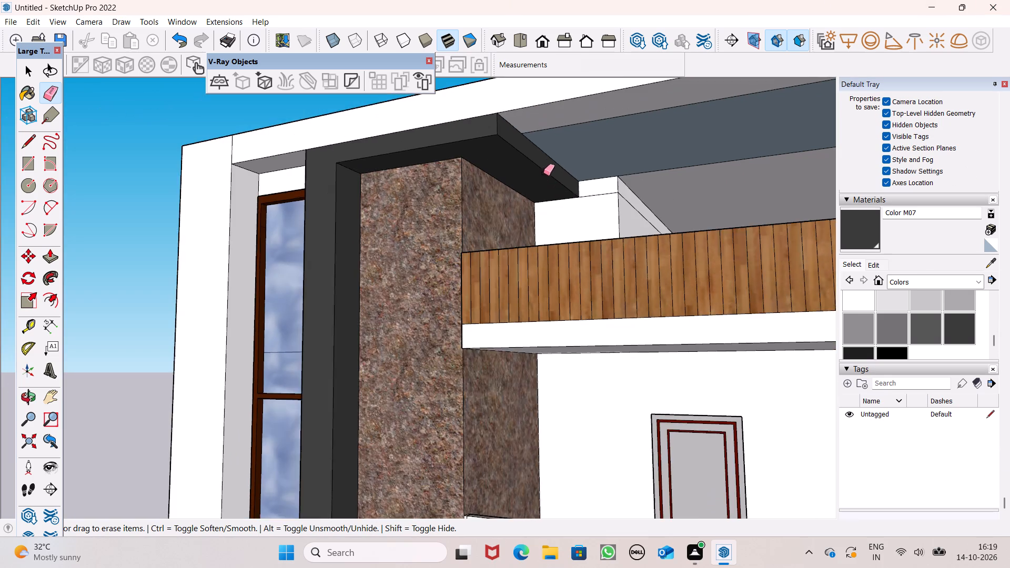
pyautogui.scroll(-6, 542, 167)
pyautogui.scroll(-2, 492, 239)
pyautogui.scroll(-7, 471, 185)
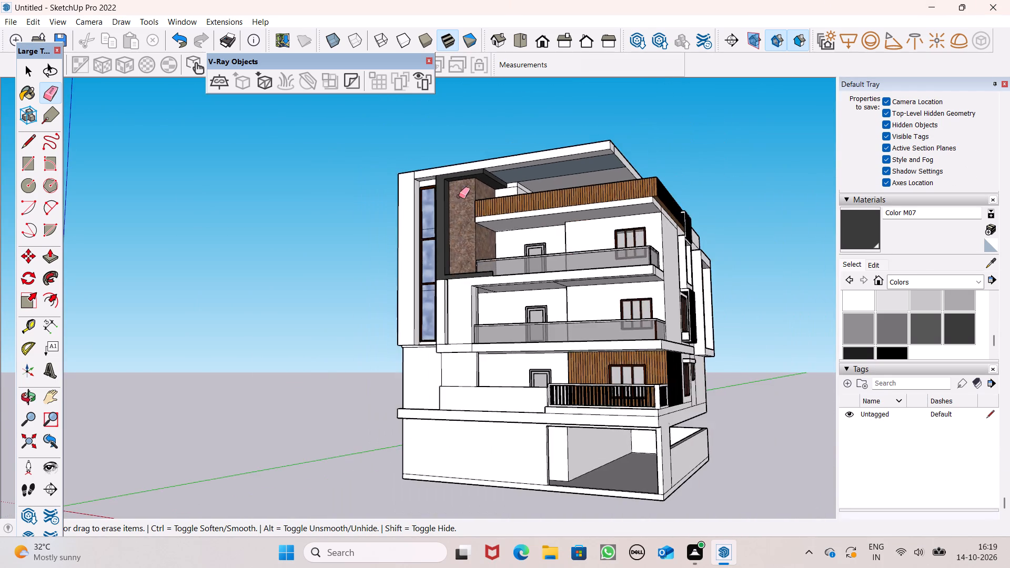
pyautogui.moveTo(548, 246); pyautogui.dragTo(610, 382, button='middle')
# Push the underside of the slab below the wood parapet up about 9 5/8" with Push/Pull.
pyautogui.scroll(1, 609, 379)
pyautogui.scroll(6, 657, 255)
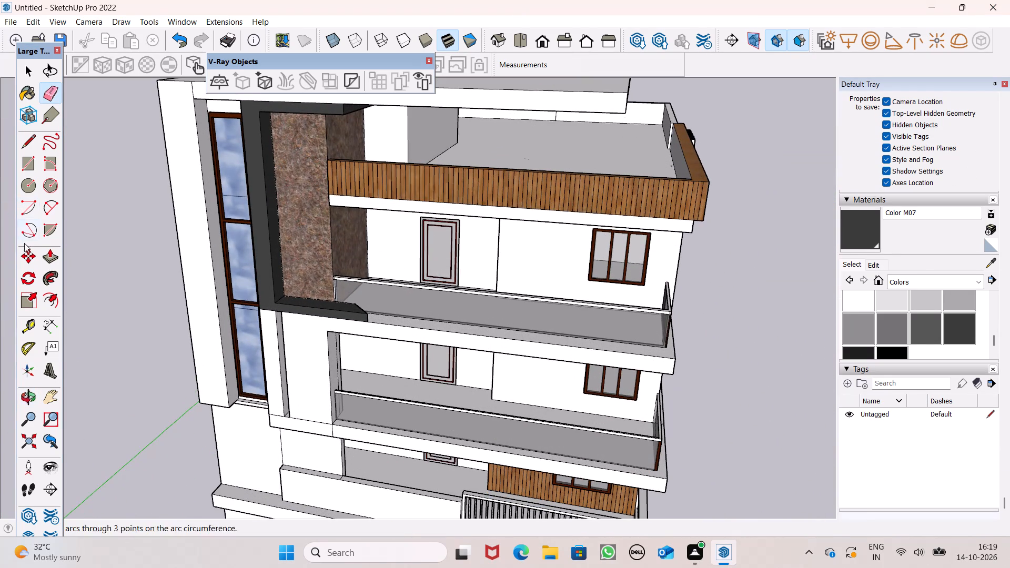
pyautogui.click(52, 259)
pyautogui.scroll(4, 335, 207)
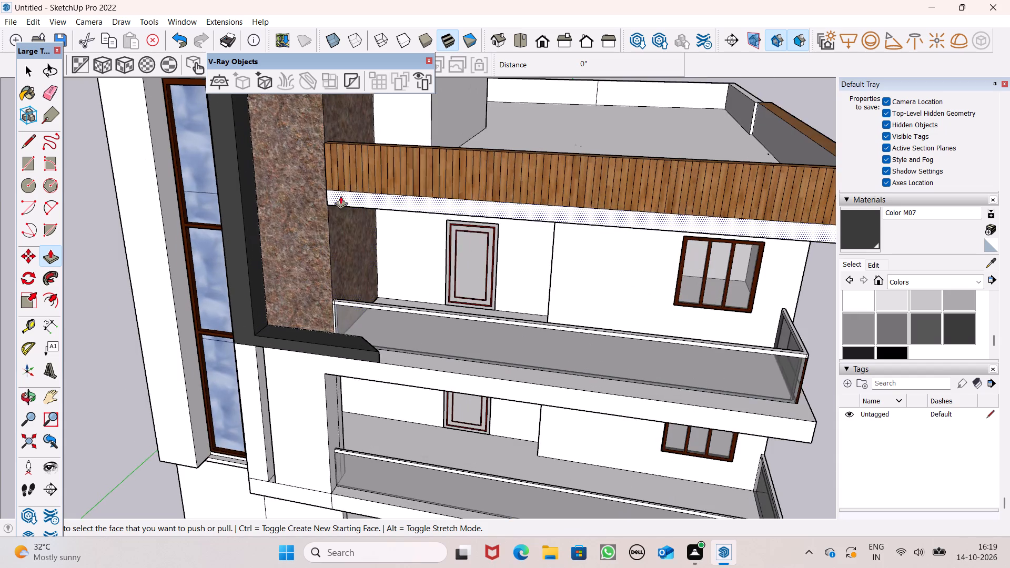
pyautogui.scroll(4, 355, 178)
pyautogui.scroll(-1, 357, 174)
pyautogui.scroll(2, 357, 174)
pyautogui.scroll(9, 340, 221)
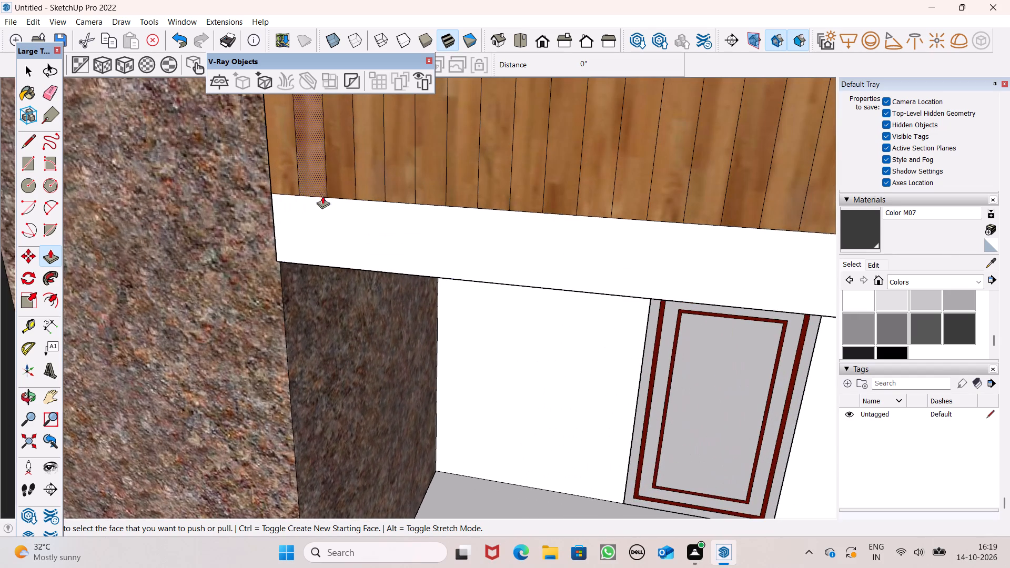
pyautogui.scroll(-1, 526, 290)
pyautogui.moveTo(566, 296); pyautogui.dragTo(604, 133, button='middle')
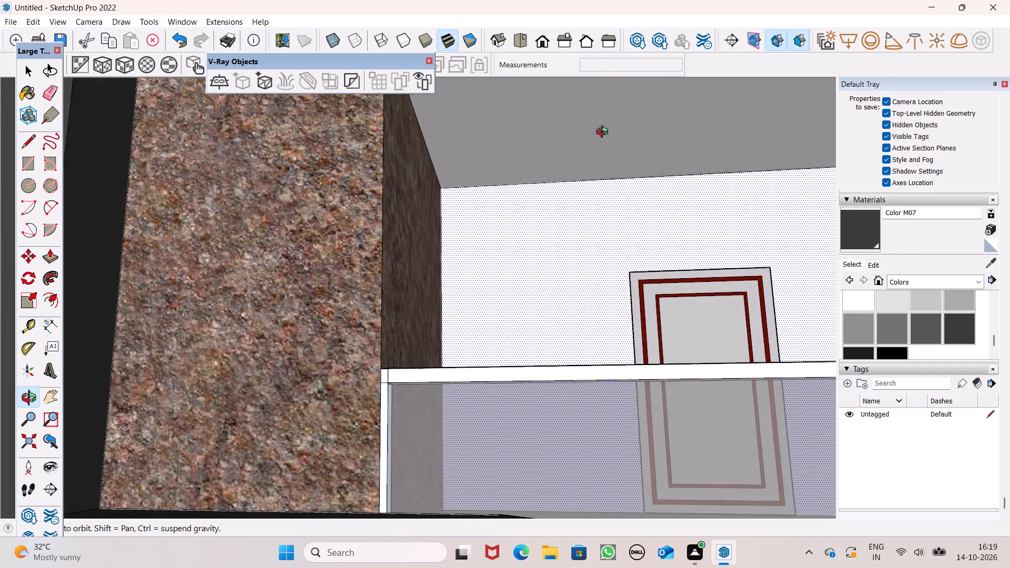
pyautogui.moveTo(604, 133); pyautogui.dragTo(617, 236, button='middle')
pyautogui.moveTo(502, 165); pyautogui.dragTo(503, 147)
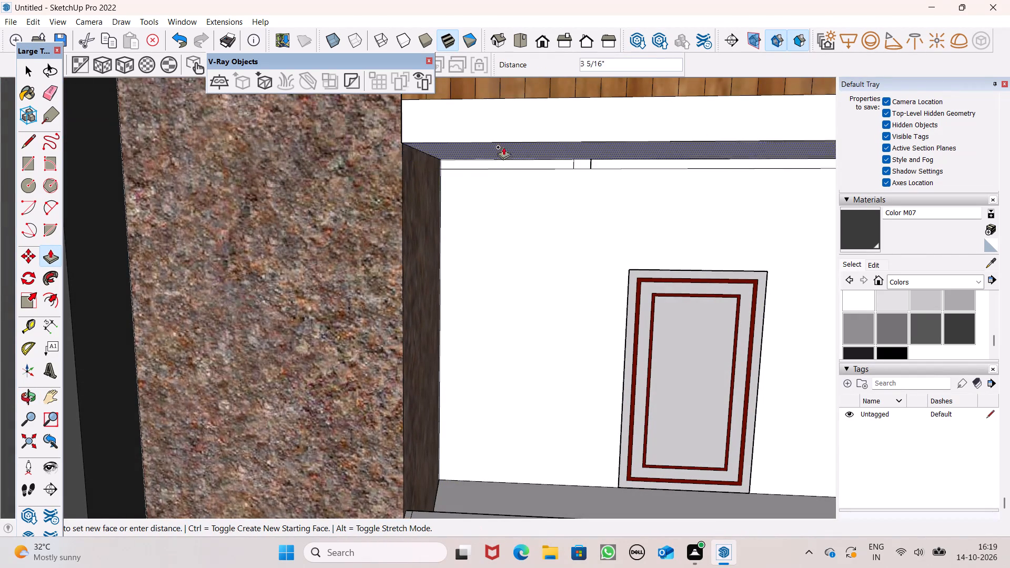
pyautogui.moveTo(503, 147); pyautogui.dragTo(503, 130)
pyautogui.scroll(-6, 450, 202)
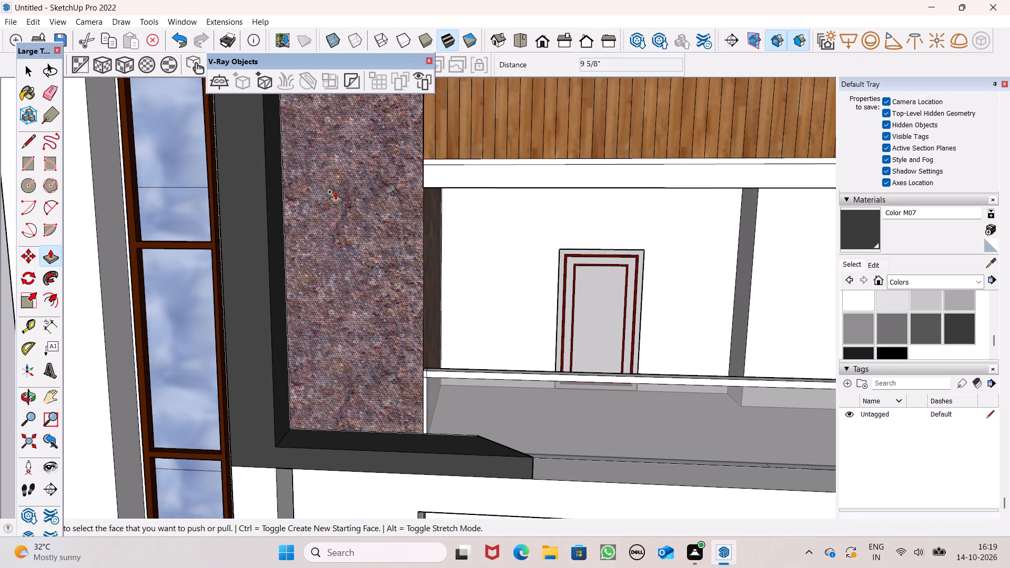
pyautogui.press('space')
# Examine the balcony slab edges across the front facade from above and from below.
pyautogui.scroll(-4, 458, 81)
pyautogui.scroll(1, 471, 117)
pyautogui.scroll(-1, 471, 120)
pyautogui.scroll(-9, 459, 236)
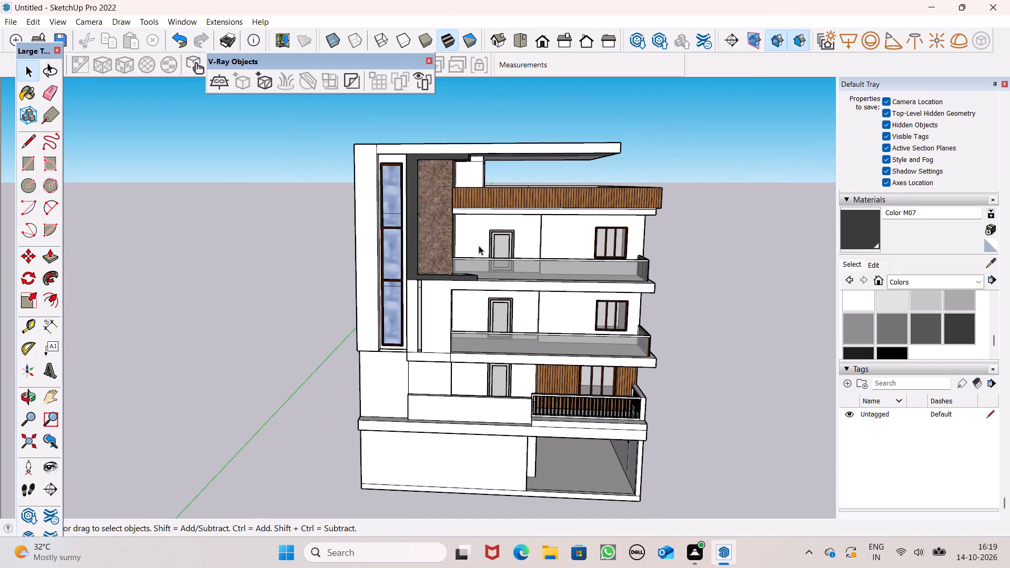
pyautogui.moveTo(483, 245); pyautogui.dragTo(513, 308, button='middle')
pyautogui.scroll(8, 527, 271)
pyautogui.scroll(-1, 517, 352)
pyautogui.scroll(2, 519, 352)
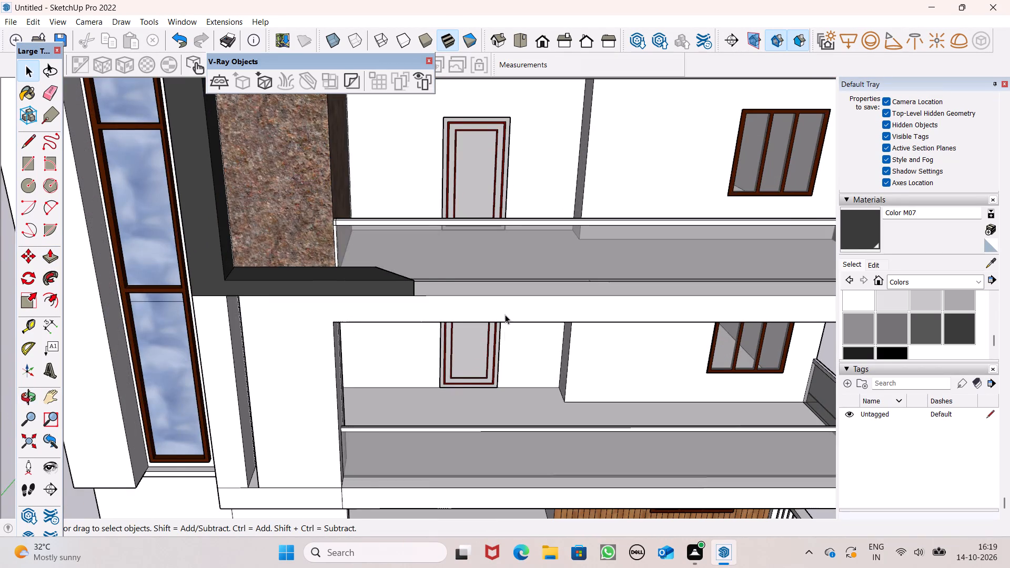
pyautogui.scroll(-8, 505, 315)
pyautogui.moveTo(581, 439); pyautogui.dragTo(502, 336, button='middle')
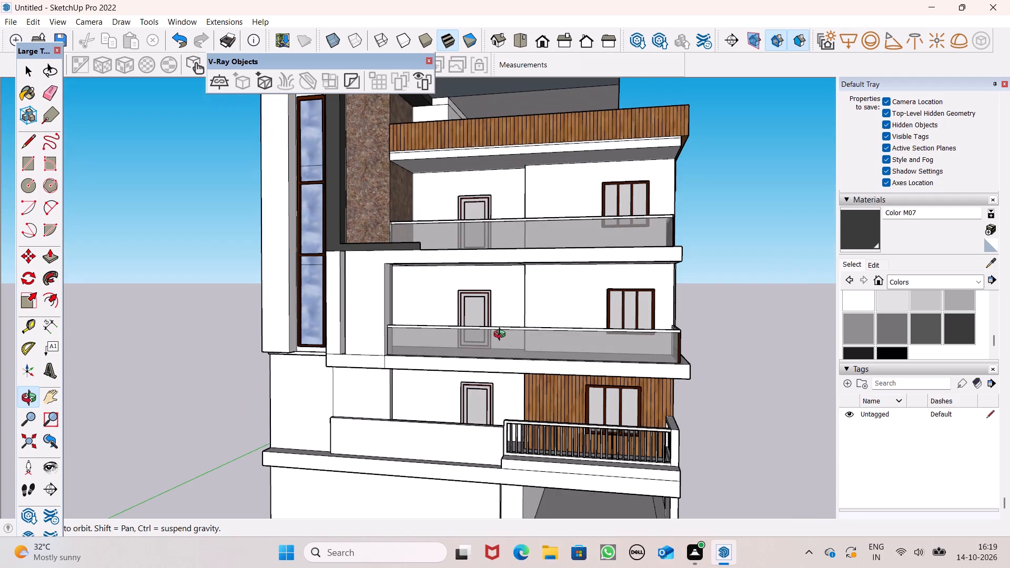
pyautogui.moveTo(502, 336); pyautogui.dragTo(528, 366, button='middle')
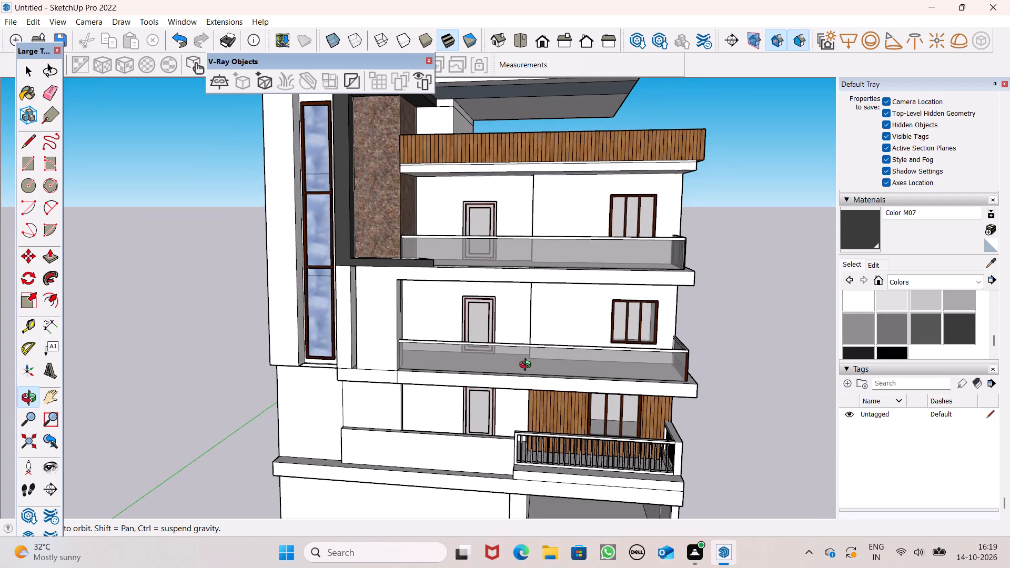
pyautogui.moveTo(528, 366); pyautogui.dragTo(533, 373, button='middle')
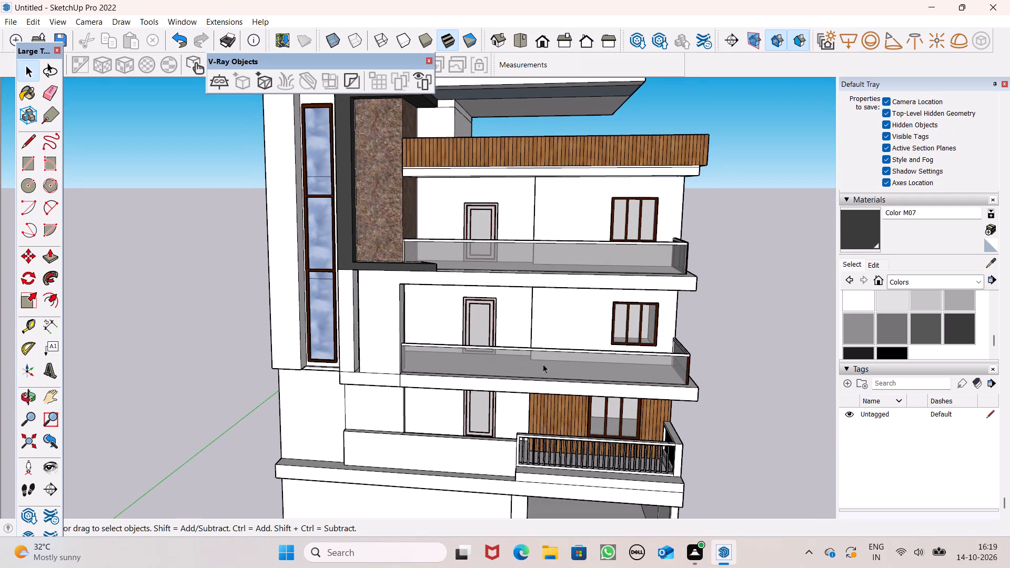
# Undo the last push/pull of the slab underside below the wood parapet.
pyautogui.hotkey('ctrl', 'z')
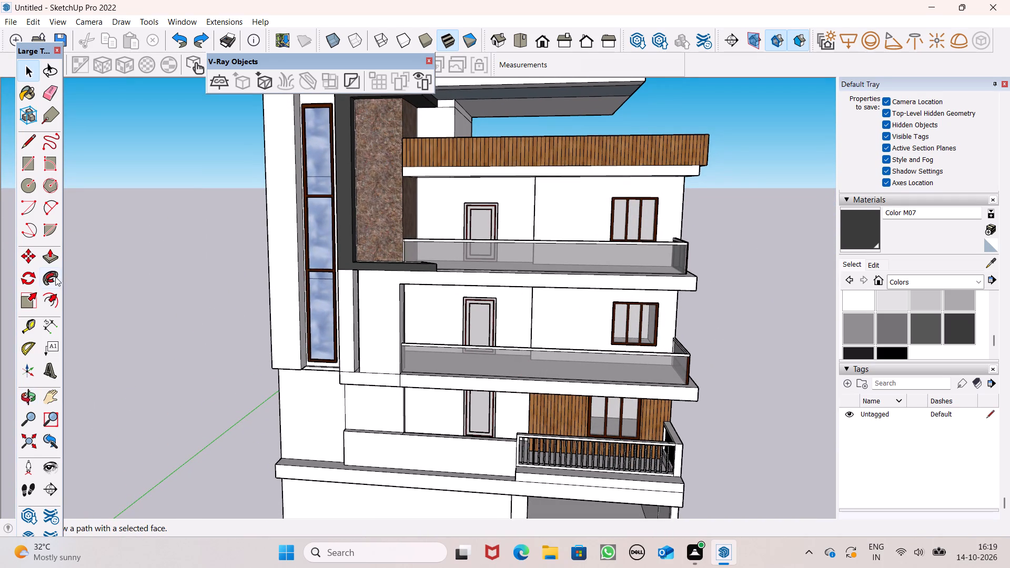
# Push the underside of the glass-railed balcony slab above the wood-clad balcony up about 1' with Push/Pull.
pyautogui.click(53, 268)
pyautogui.click(48, 259)
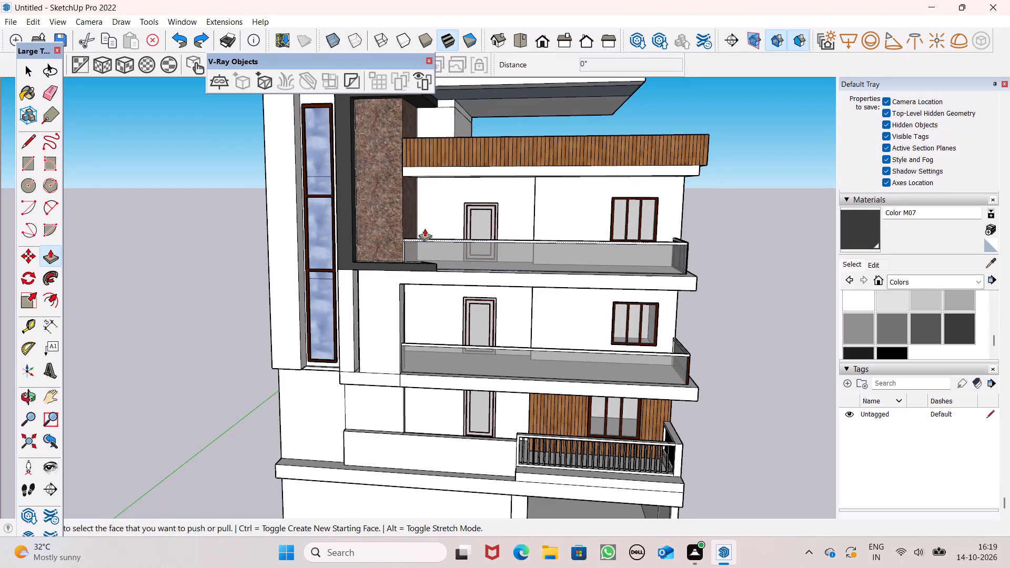
pyautogui.scroll(1, 529, 286)
pyautogui.scroll(-4, 529, 286)
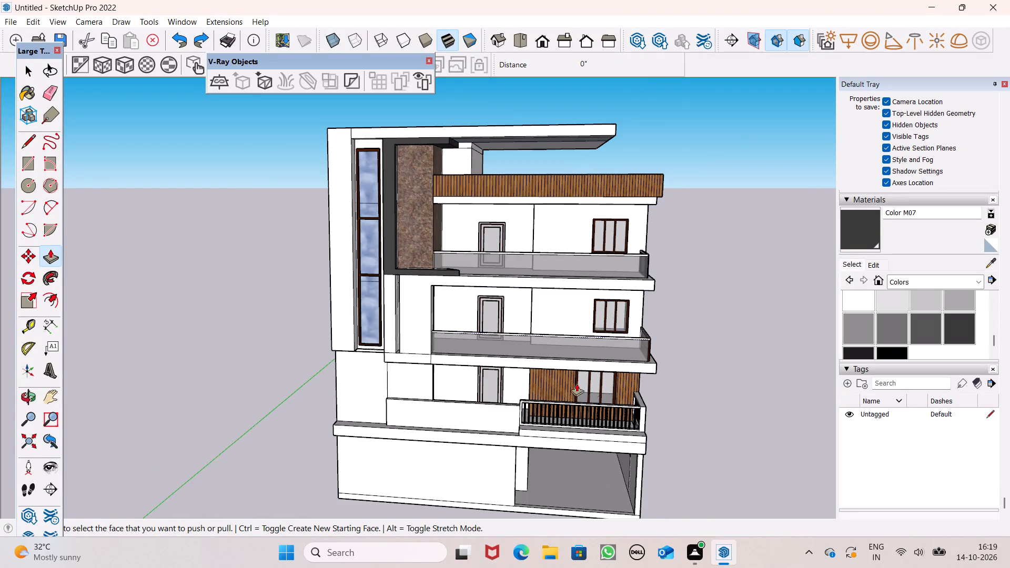
pyautogui.scroll(1, 495, 349)
pyautogui.scroll(4, 537, 287)
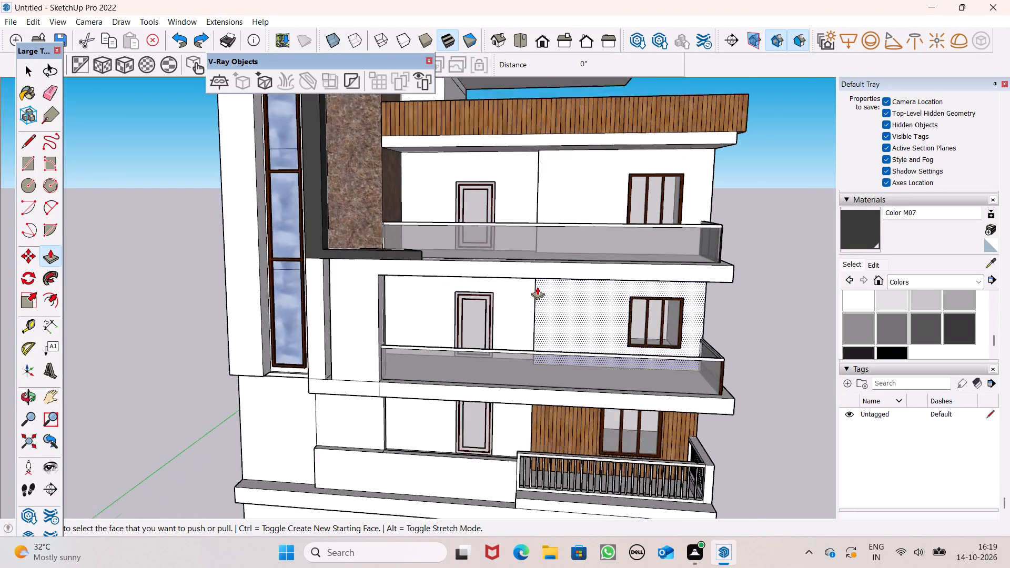
pyautogui.scroll(1, 537, 287)
pyautogui.moveTo(521, 326); pyautogui.dragTo(545, 199, button='middle')
pyautogui.scroll(1, 545, 216)
pyautogui.scroll(6, 370, 339)
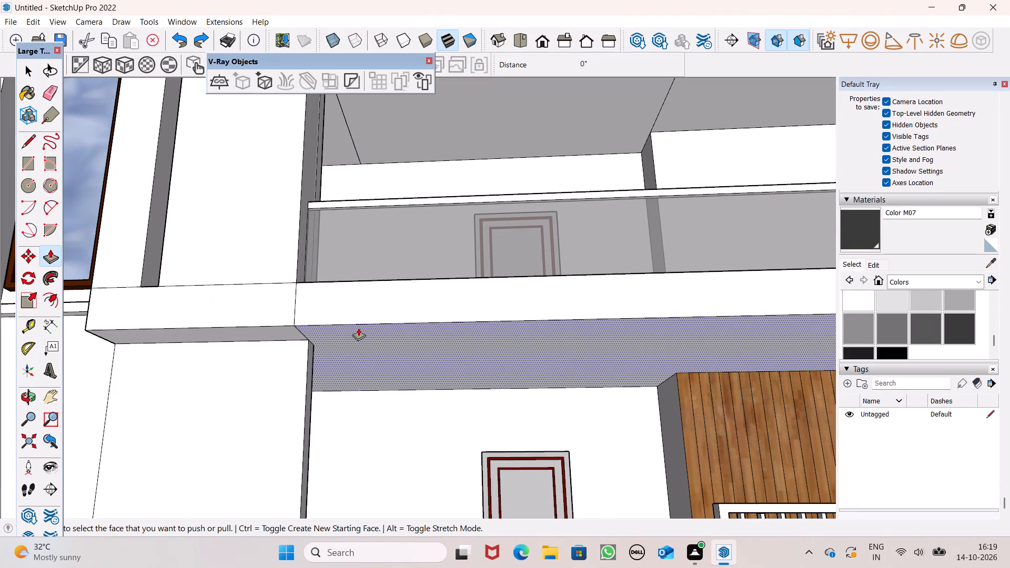
pyautogui.keyDown('ctrl'); pyautogui.moveTo(354, 333); pyautogui.dragTo(350, 309); pyautogui.keyUp('ctrl')
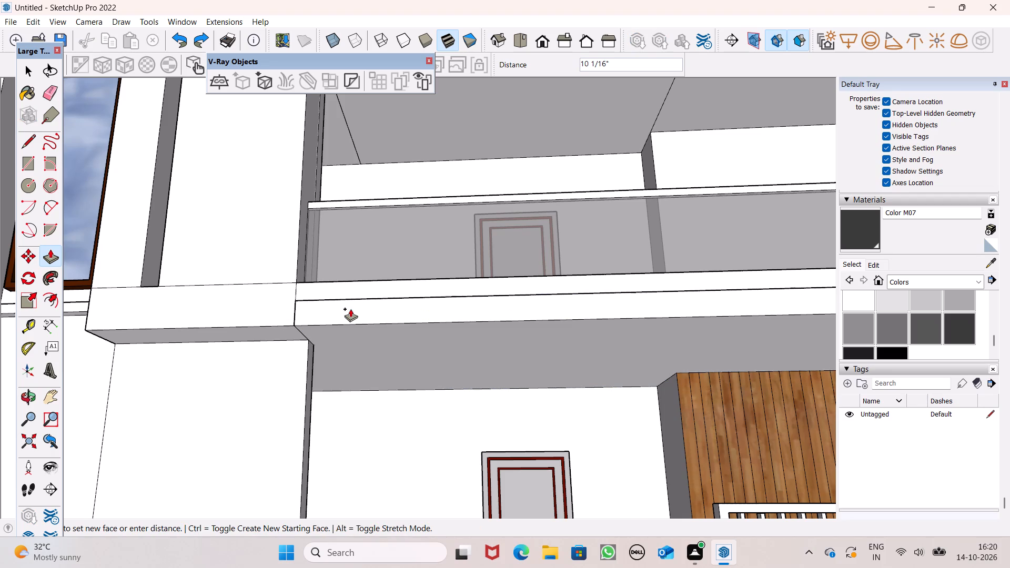
pyautogui.keyDown('ctrl'); pyautogui.moveTo(350, 309); pyautogui.dragTo(348, 302); pyautogui.keyUp('ctrl')
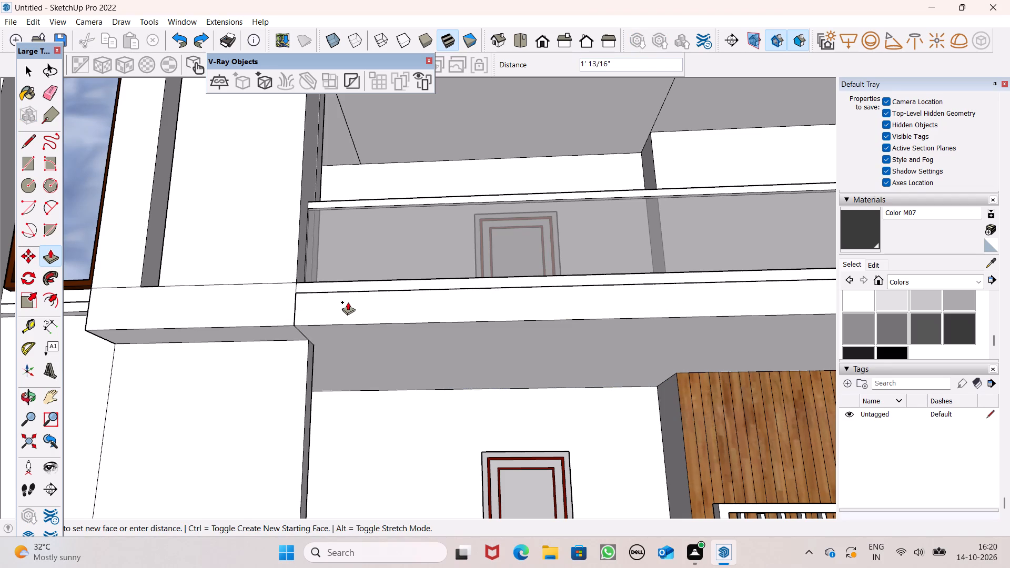
pyautogui.keyDown('ctrl'); pyautogui.moveTo(348, 302); pyautogui.dragTo(347, 302); pyautogui.keyUp('ctrl')
pyautogui.press('space')
# Examine the edited balcony slab edge above the wood-clad balcony from below and from the front.
pyautogui.scroll(-8, 398, 272)
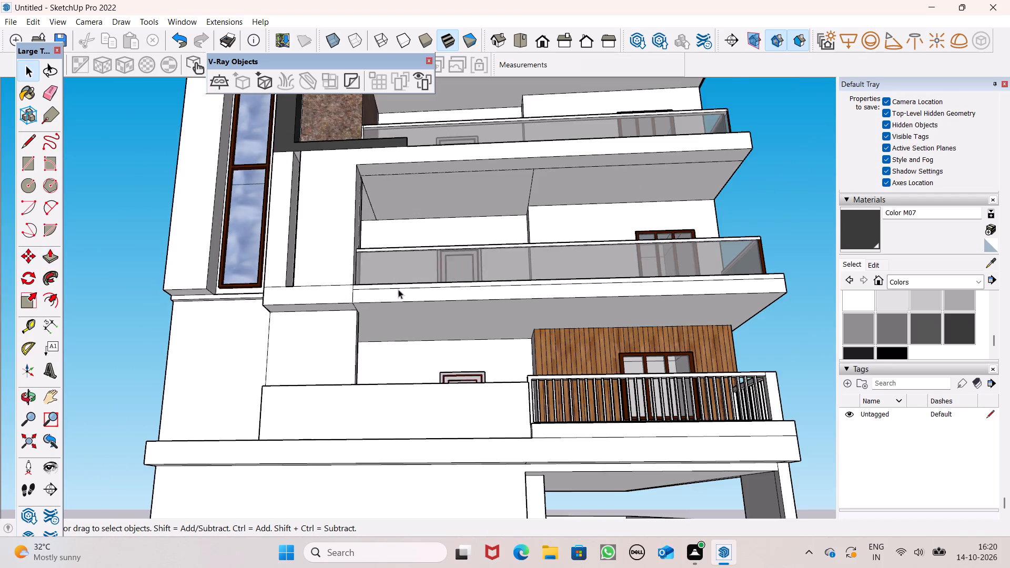
pyautogui.scroll(-2, 398, 289)
pyautogui.moveTo(480, 412); pyautogui.dragTo(481, 496, button='middle')
pyautogui.scroll(1, 356, 299)
pyautogui.scroll(-1, 400, 260)
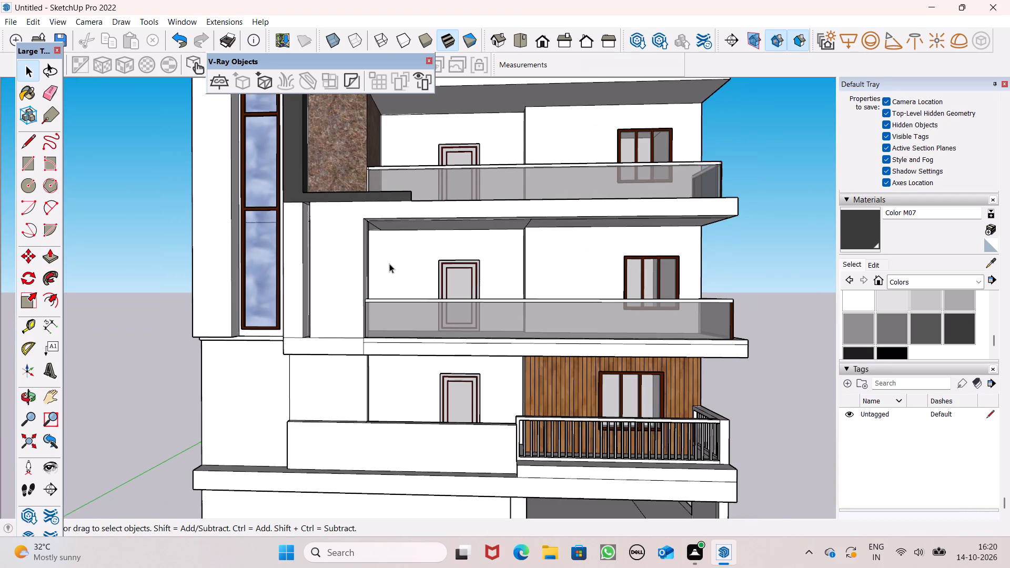
pyautogui.scroll(-2, 389, 263)
pyautogui.moveTo(398, 297); pyautogui.dragTo(412, 351, button='middle')
pyautogui.middleClick(412, 351)
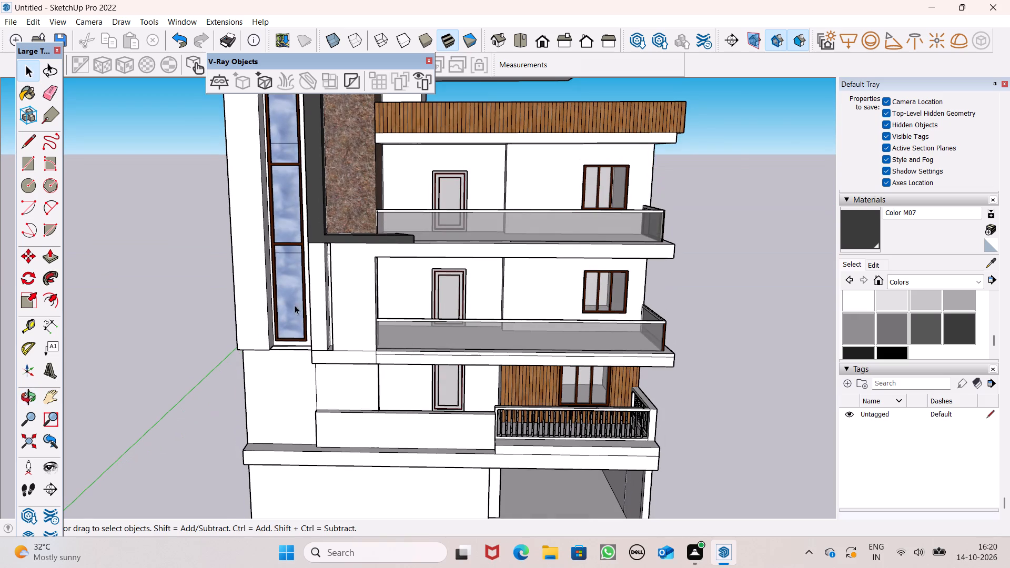
# Pull the upper strip of that balcony slab's front edge slightly outward to form a projecting band.
pyautogui.scroll(1, 284, 303)
pyautogui.scroll(-1, 248, 302)
pyautogui.scroll(3, 245, 301)
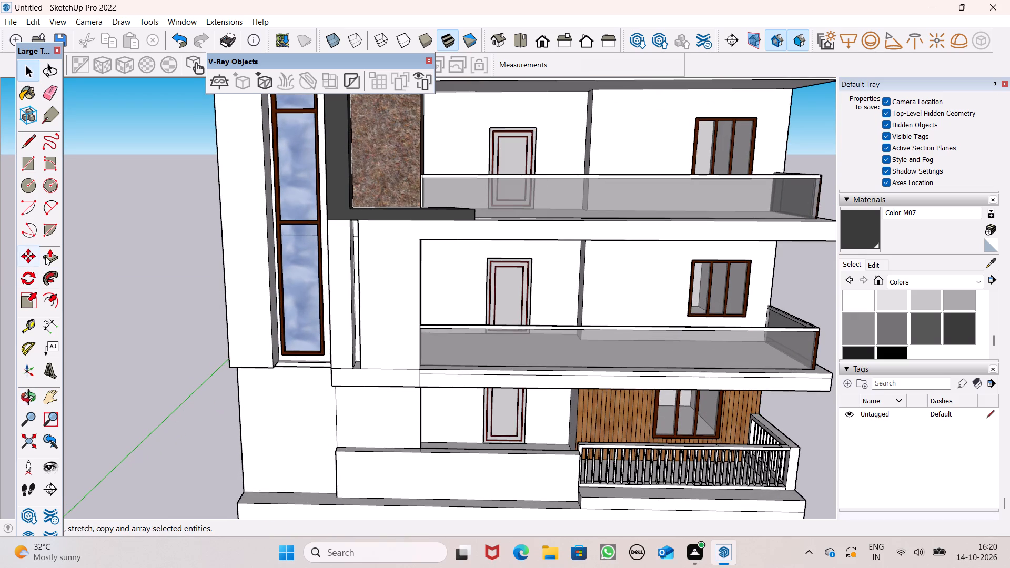
pyautogui.click(45, 256)
pyautogui.scroll(2, 482, 449)
pyautogui.scroll(-1, 493, 449)
pyautogui.scroll(1, 494, 448)
pyautogui.moveTo(464, 393); pyautogui.dragTo(507, 478, button='middle')
pyautogui.scroll(7, 427, 435)
pyautogui.scroll(3, 468, 423)
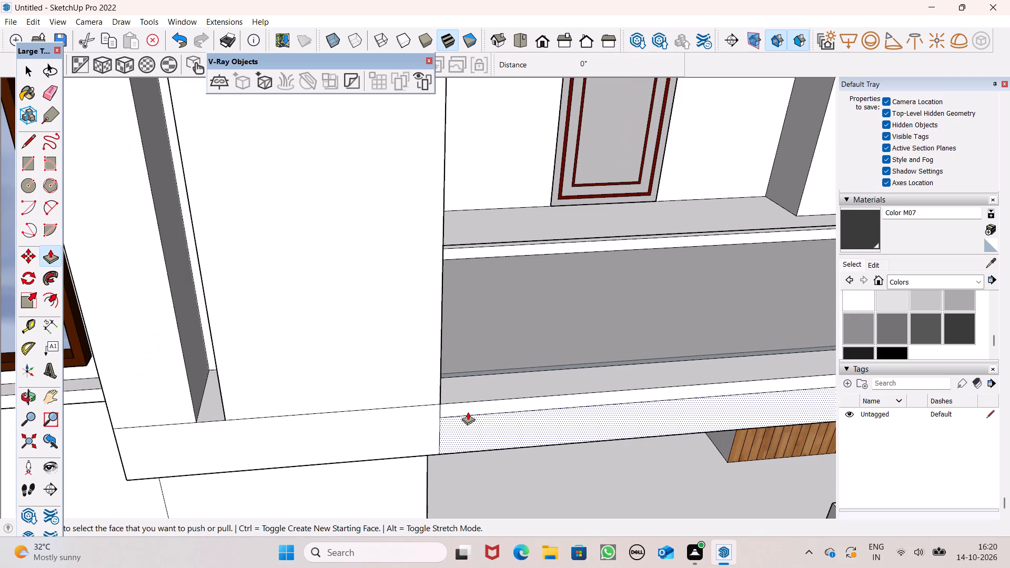
pyautogui.moveTo(468, 412); pyautogui.dragTo(469, 413)
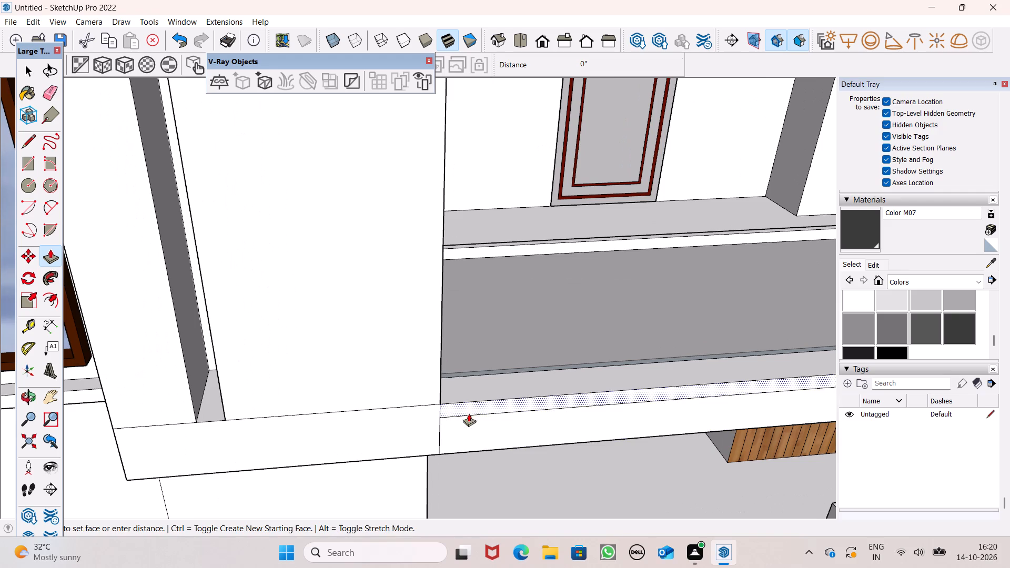
pyautogui.moveTo(469, 413); pyautogui.dragTo(471, 421)
pyautogui.scroll(-4, 469, 374)
# Extend the projecting band's end face about 6' 9 15/16" along the white wall to the corner near the tall window.
pyautogui.moveTo(459, 422); pyautogui.dragTo(582, 403, button='middle')
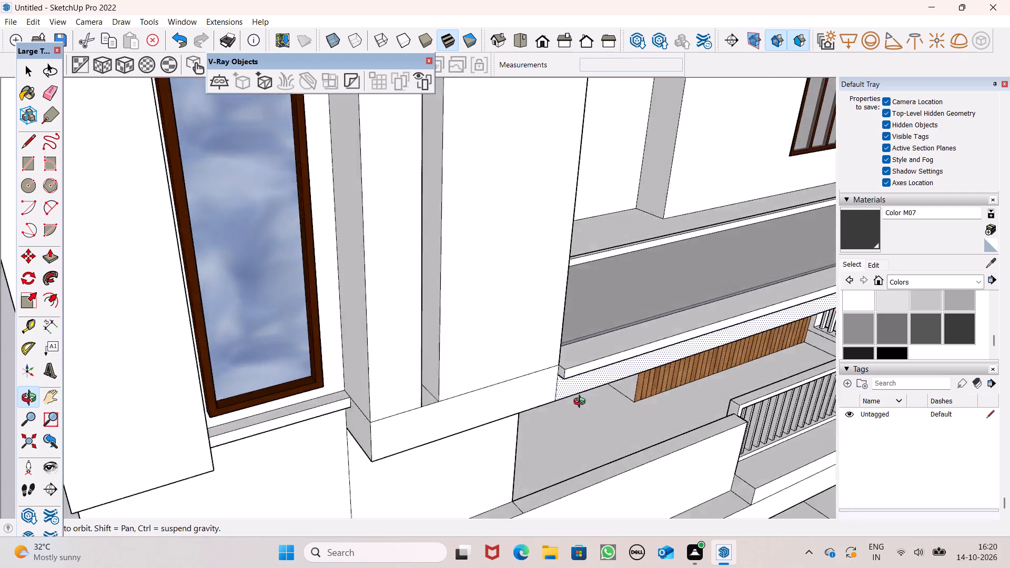
pyautogui.moveTo(582, 403); pyautogui.dragTo(622, 397, button='middle')
pyautogui.scroll(1, 622, 397)
pyautogui.scroll(3, 588, 362)
pyautogui.moveTo(615, 330); pyautogui.dragTo(371, 413)
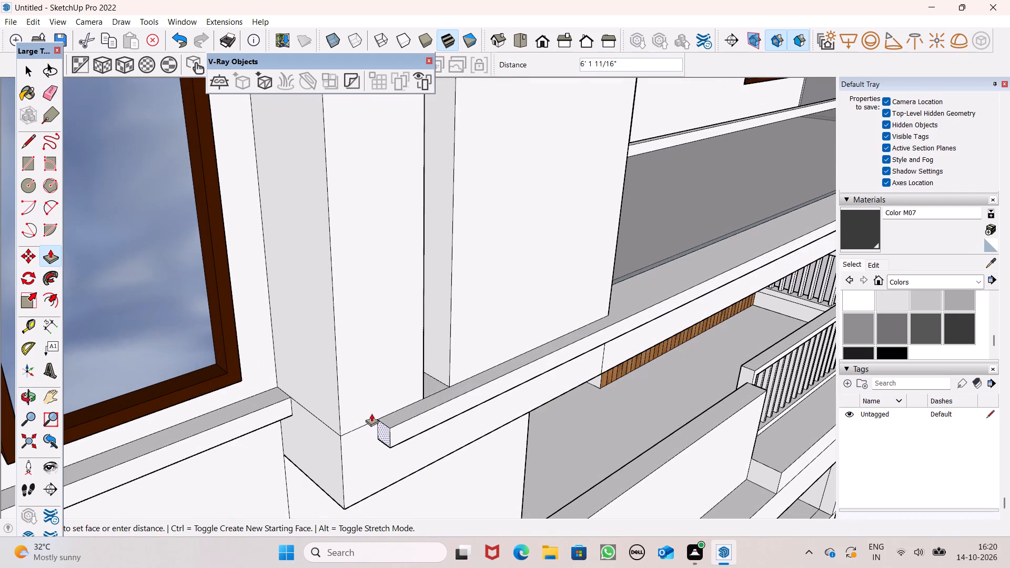
pyautogui.moveTo(371, 413); pyautogui.dragTo(337, 427)
pyautogui.scroll(-2, 420, 389)
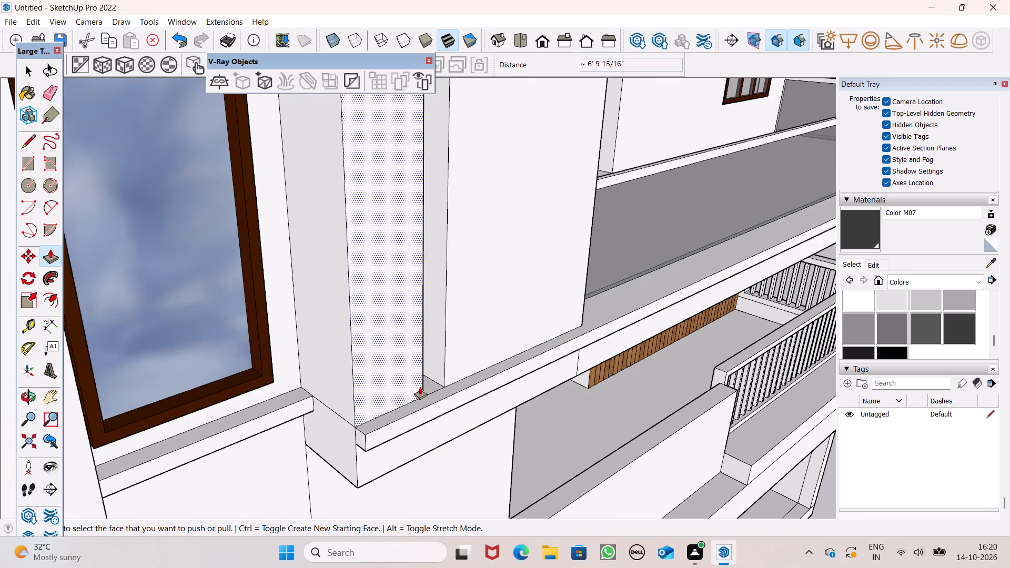
# Pull the upper strip of the balcony slab's side edge above the wood-clad wall outward about 7 1/2" with Push/Pull.
pyautogui.scroll(-8, 462, 377)
pyautogui.scroll(1, 521, 425)
pyautogui.moveTo(521, 425); pyautogui.dragTo(354, 413, button='middle')
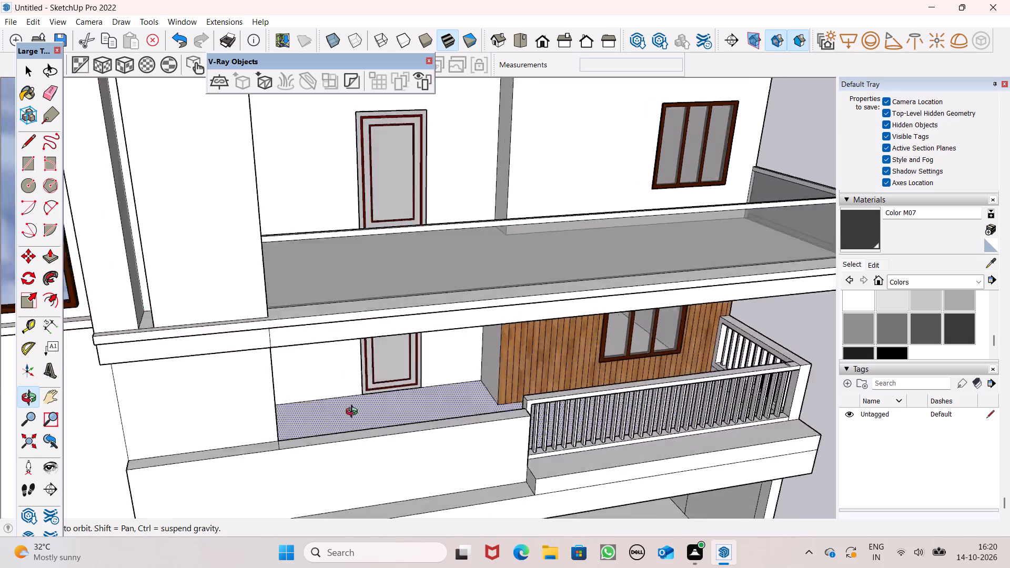
pyautogui.moveTo(354, 413); pyautogui.dragTo(62, 407, button='middle')
pyautogui.scroll(-1, 279, 361)
pyautogui.scroll(10, 289, 358)
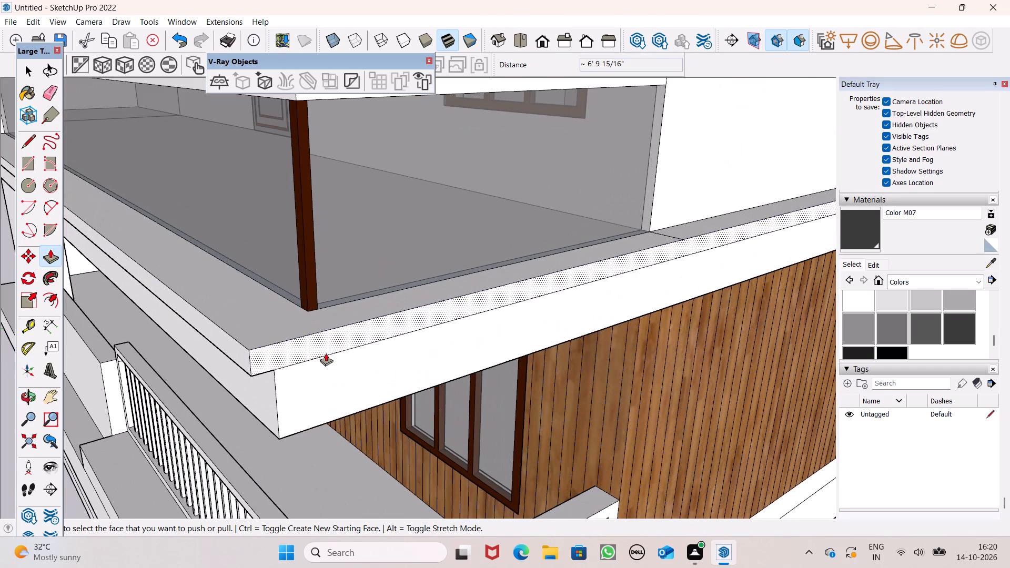
pyautogui.scroll(-6, 406, 337)
pyautogui.scroll(1, 429, 343)
pyautogui.scroll(-3, 429, 343)
pyautogui.scroll(2, 460, 338)
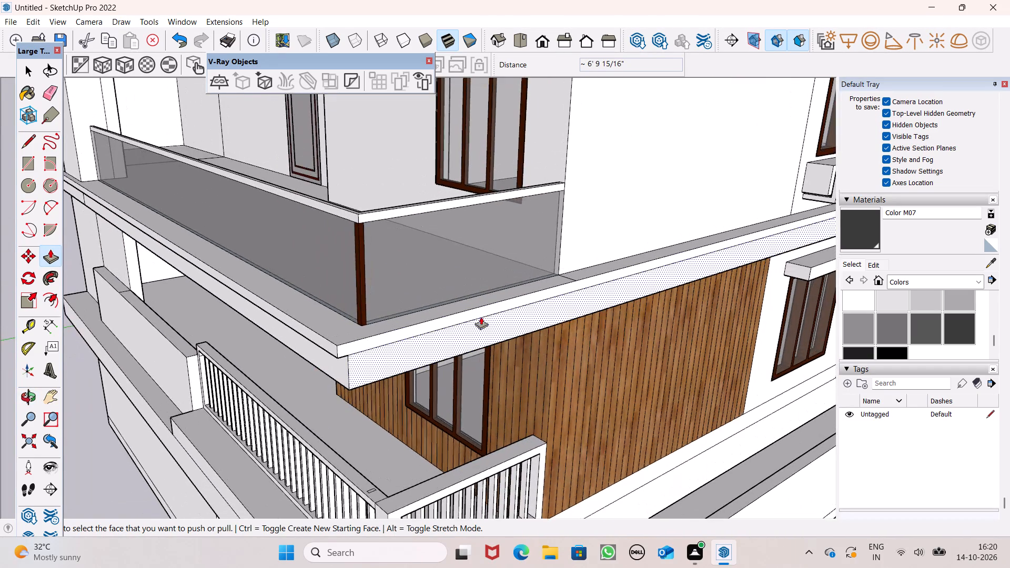
pyautogui.scroll(1, 523, 298)
pyautogui.scroll(1, 510, 347)
pyautogui.scroll(-4, 505, 348)
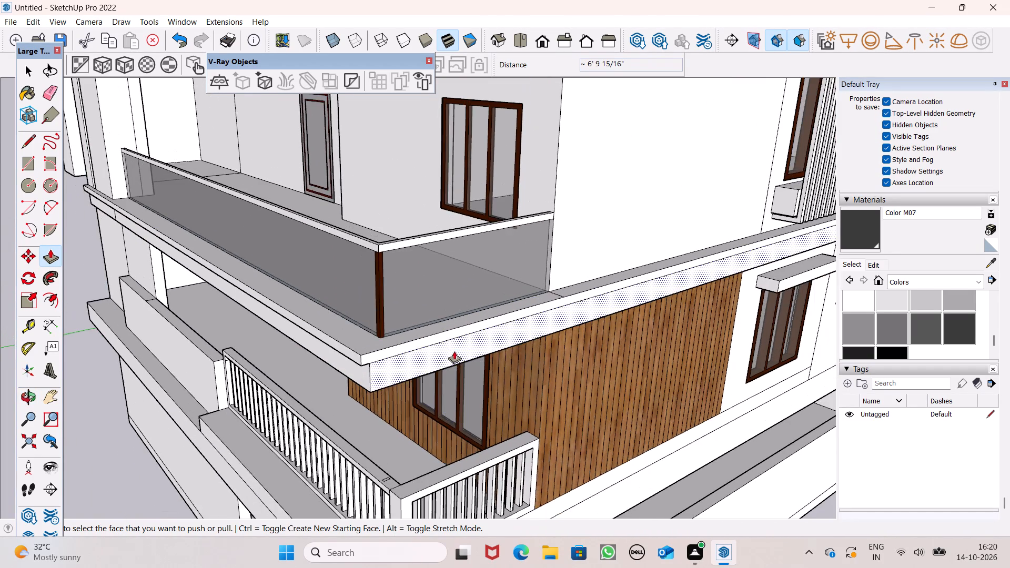
pyautogui.scroll(-2, 451, 349)
pyautogui.moveTo(501, 354); pyautogui.dragTo(534, 260, button='middle')
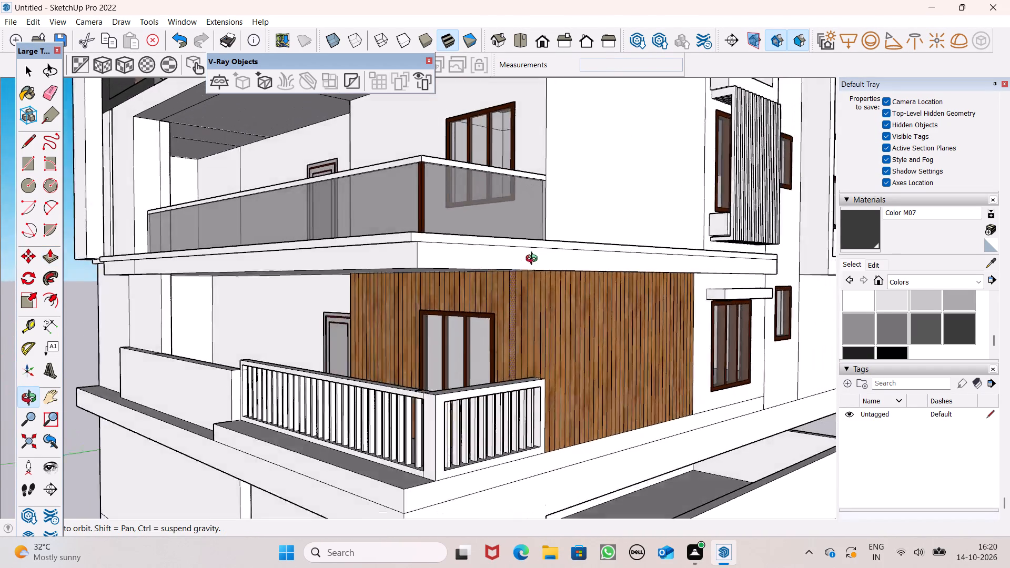
pyautogui.moveTo(534, 260); pyautogui.dragTo(428, 398, button='middle')
pyautogui.scroll(3, 320, 399)
pyautogui.scroll(-1, 319, 399)
pyautogui.scroll(1, 319, 399)
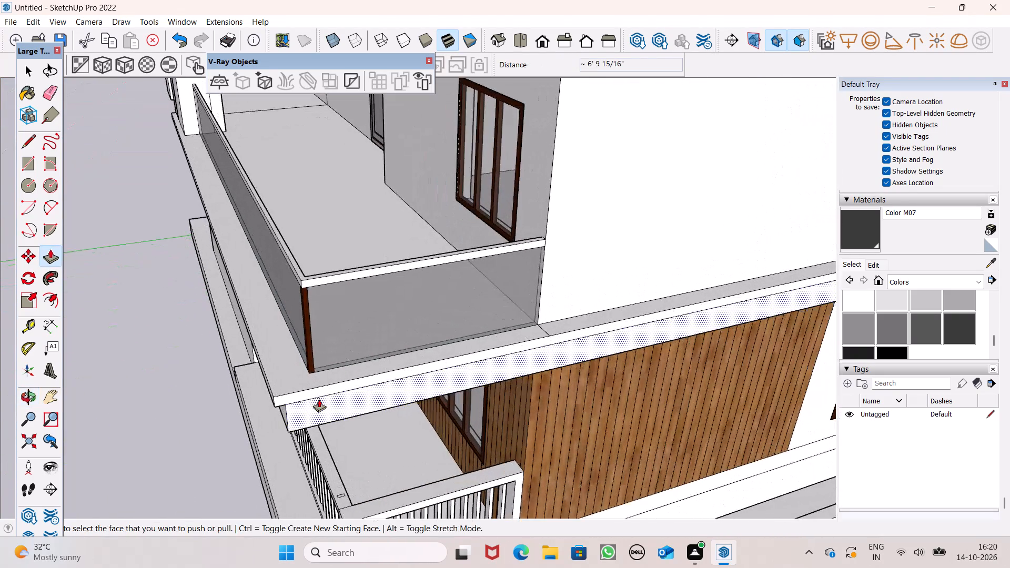
pyautogui.moveTo(322, 389); pyautogui.dragTo(330, 399)
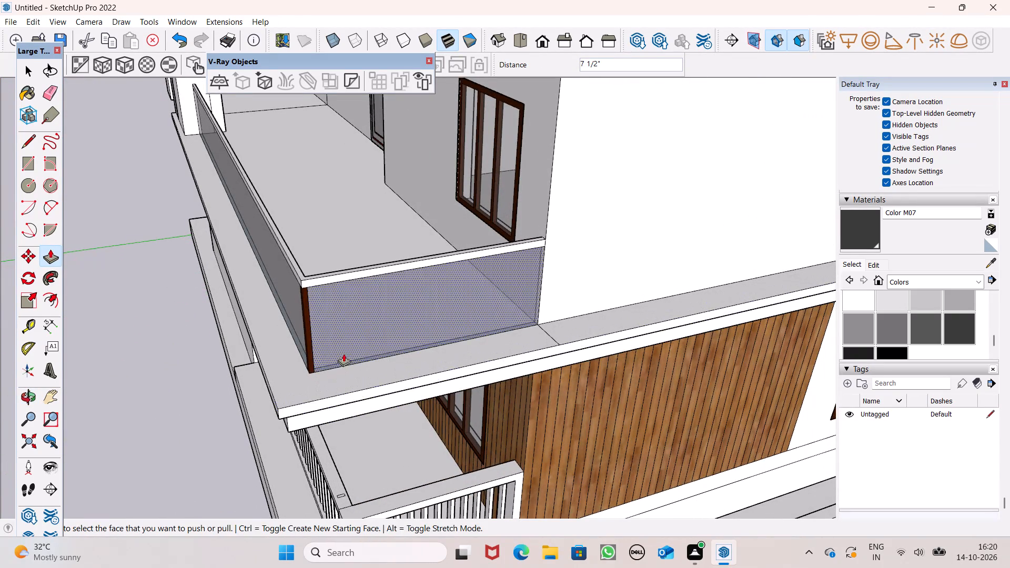
# Check the side overhang from below and fine-tune the projecting band's side face by about 7/8" with Push/Pull.
pyautogui.scroll(-6, 337, 371)
pyautogui.moveTo(396, 378); pyautogui.dragTo(546, 224, button='middle')
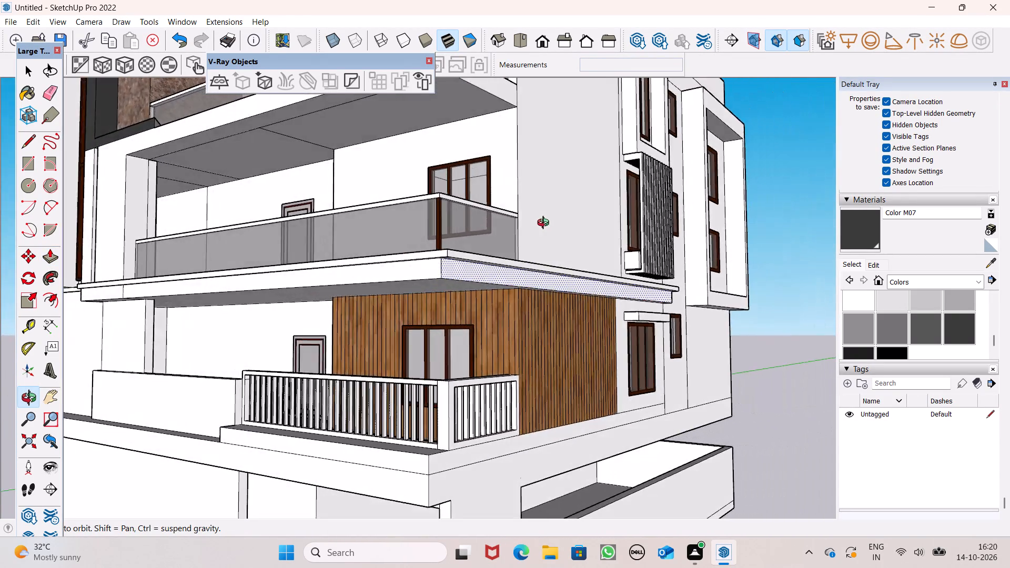
pyautogui.moveTo(546, 224); pyautogui.dragTo(601, 251, button='middle')
pyautogui.scroll(3, 495, 273)
pyautogui.scroll(-1, 495, 273)
pyautogui.scroll(2, 495, 273)
pyautogui.scroll(1, 501, 318)
pyautogui.moveTo(496, 364); pyautogui.dragTo(493, 369, button='middle')
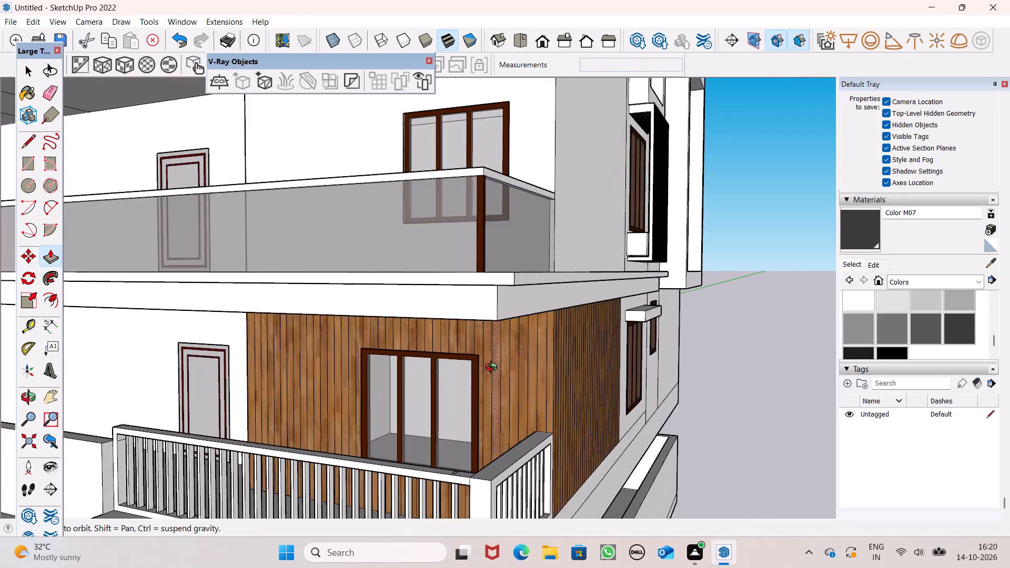
pyautogui.moveTo(493, 369); pyautogui.dragTo(399, 414, button='middle')
pyautogui.scroll(6, 363, 386)
pyautogui.click(266, 394)
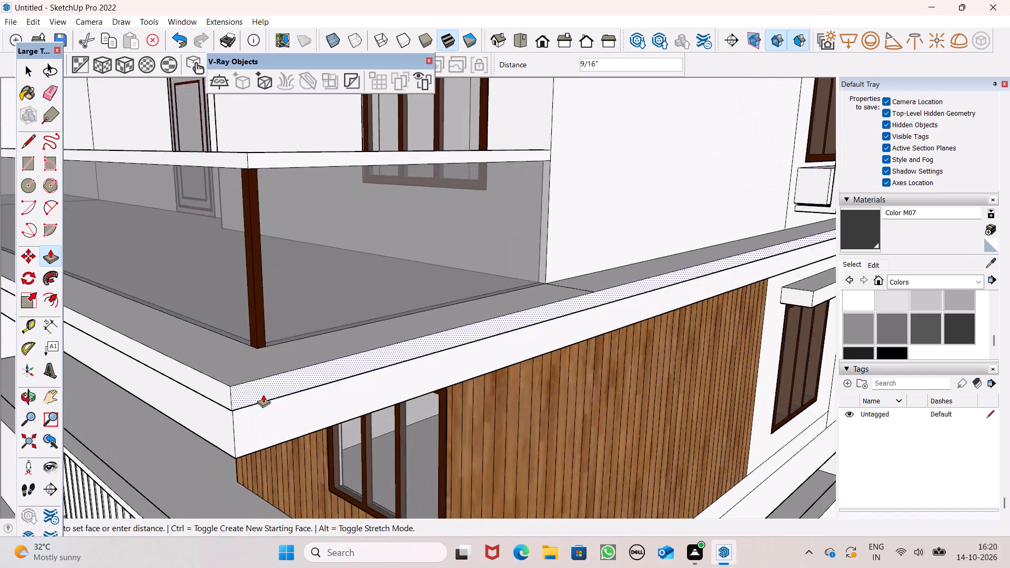
# Draw a 1' 5 3/4" line across the slab's end face, from the projecting band's lower corner to the tall window's ledge.
pyautogui.scroll(-10, 418, 330)
pyautogui.moveTo(430, 303); pyautogui.dragTo(666, 269, button='middle')
pyautogui.scroll(1, 454, 301)
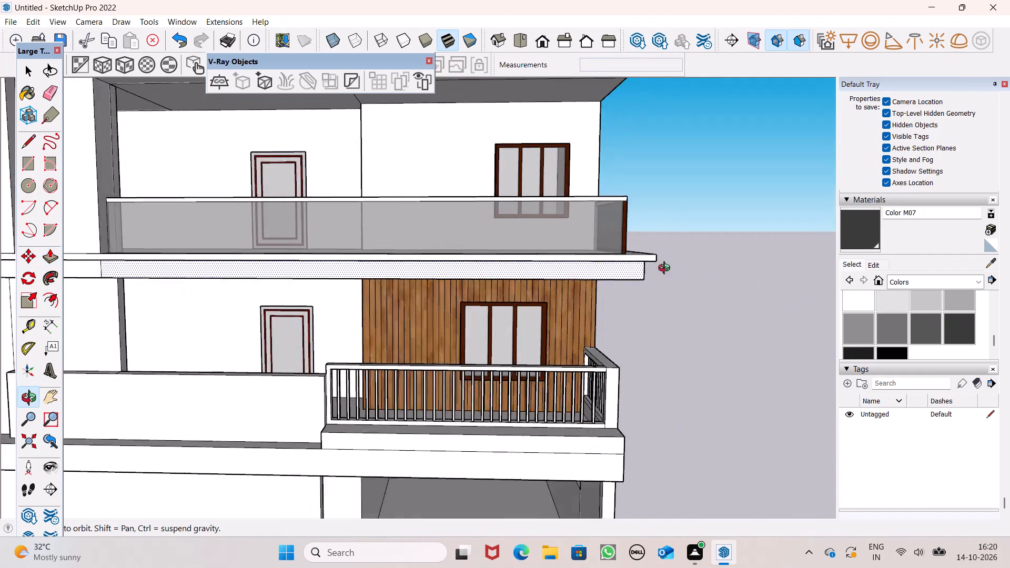
pyautogui.moveTo(666, 269); pyautogui.dragTo(678, 269, button='middle')
pyautogui.scroll(-8, 475, 234)
pyautogui.moveTo(462, 291); pyautogui.dragTo(670, 306, button='middle')
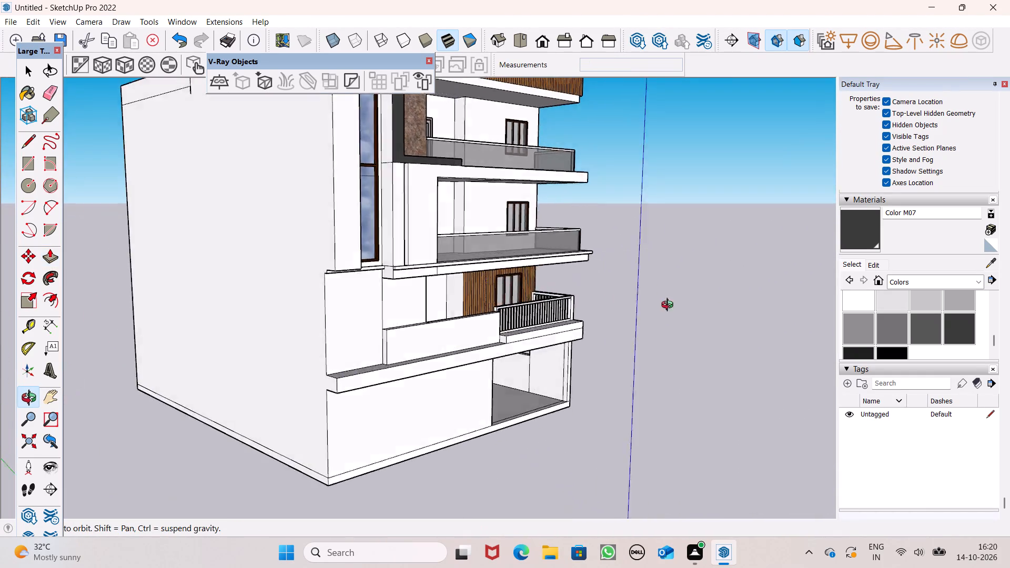
pyautogui.moveTo(670, 306); pyautogui.dragTo(736, 318, button='middle')
pyautogui.scroll(14, 455, 275)
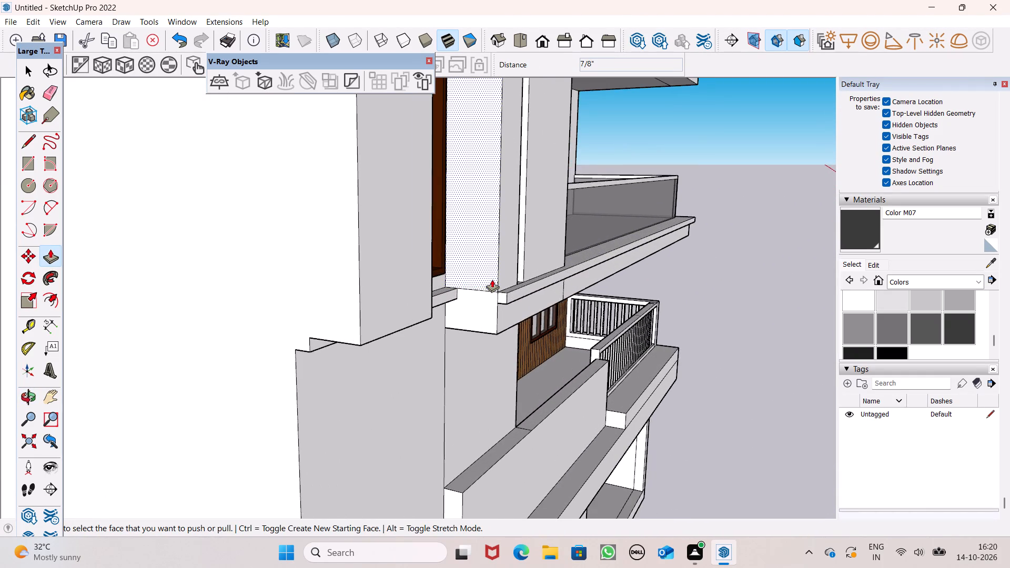
pyautogui.scroll(2, 492, 279)
pyautogui.moveTo(23, 143); pyautogui.dragTo(28, 142)
pyautogui.scroll(1, 465, 314)
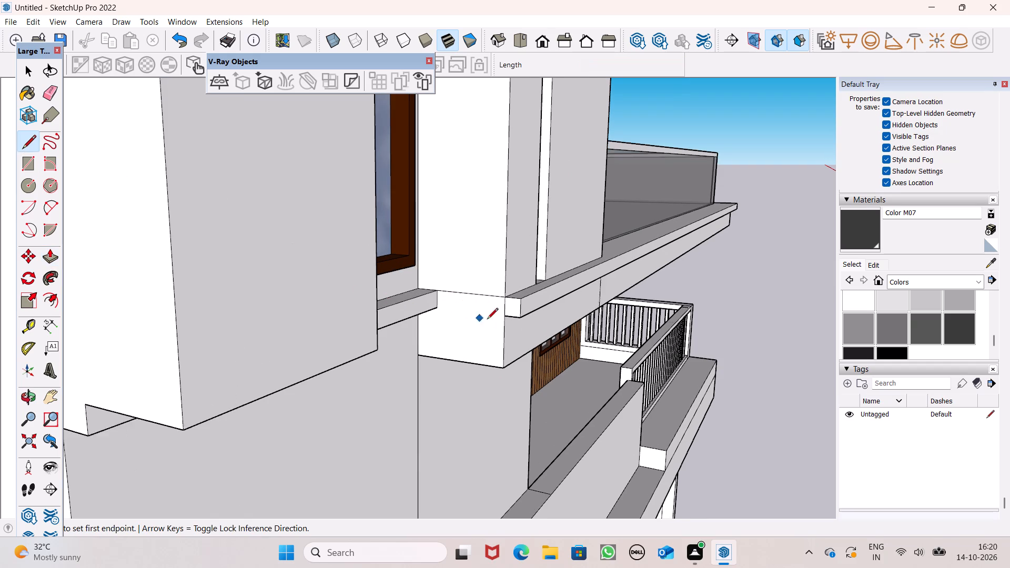
pyautogui.scroll(1, 487, 320)
pyautogui.moveTo(508, 315); pyautogui.dragTo(499, 313)
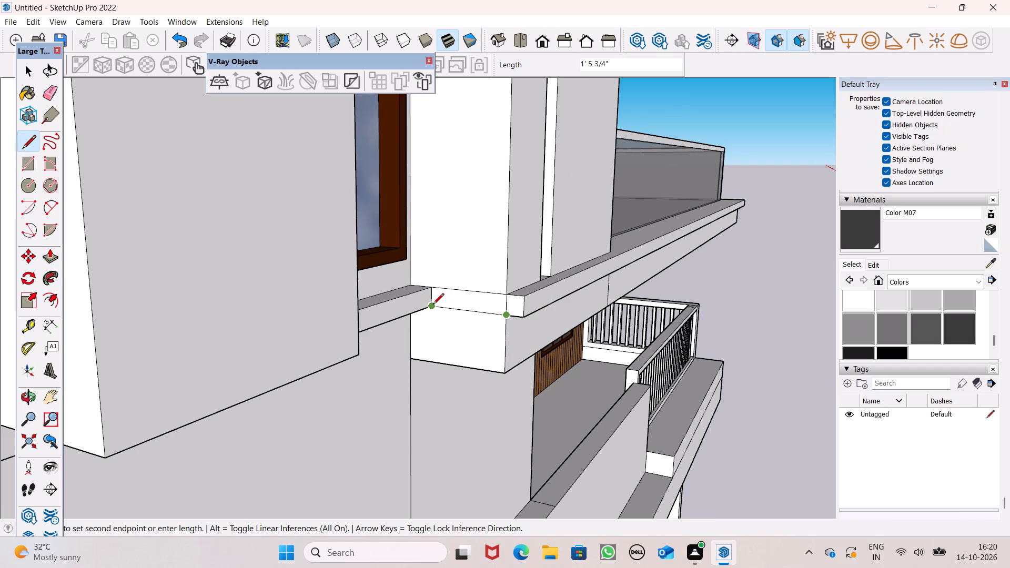
pyautogui.click(433, 305)
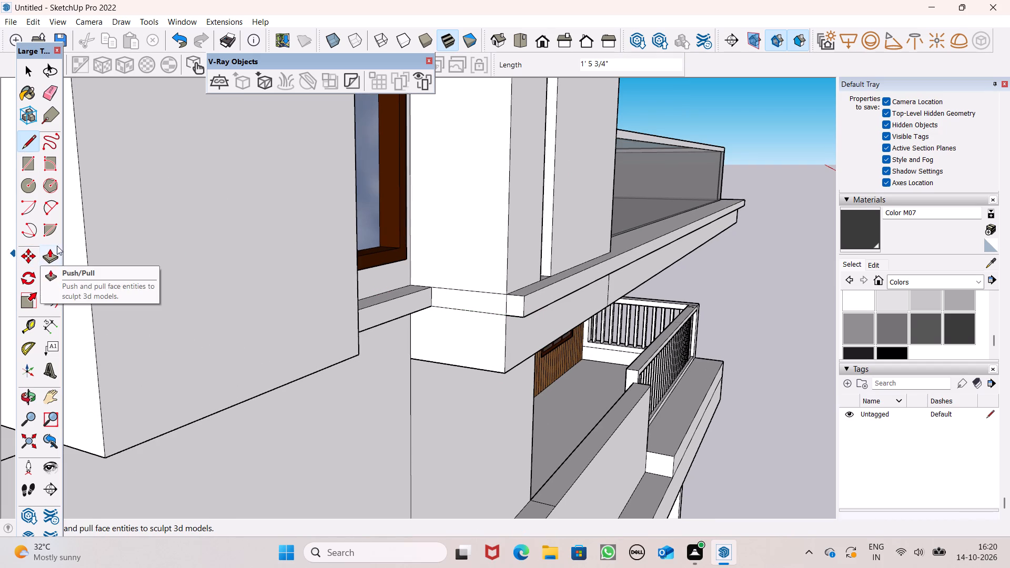
# Erase the short vertical edge separating the projecting band's end from the new strip on the slab's end face.
pyautogui.click(50, 97)
pyautogui.scroll(3, 539, 373)
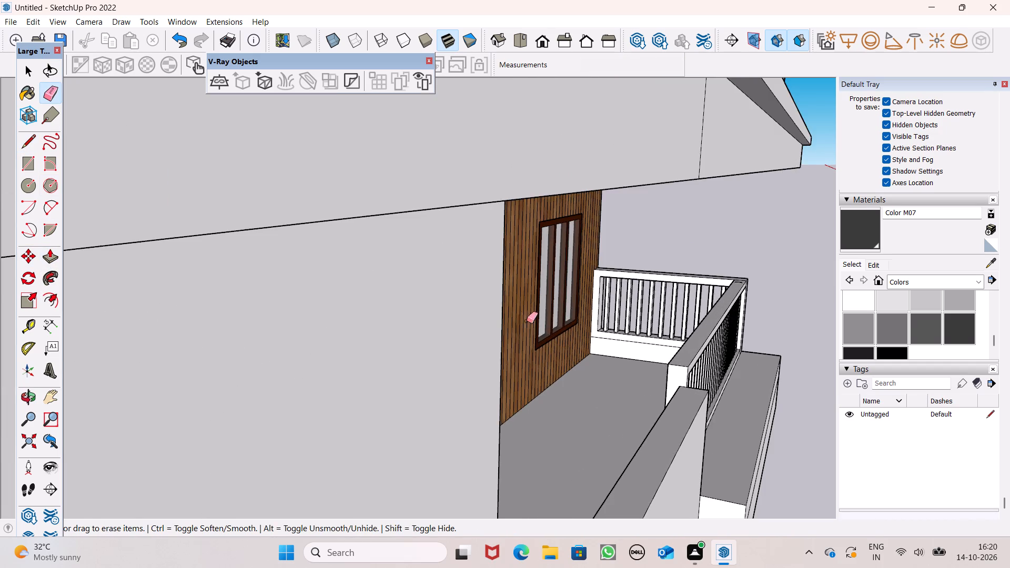
pyautogui.scroll(-2, 537, 346)
pyautogui.scroll(4, 447, 216)
pyautogui.moveTo(447, 215); pyautogui.dragTo(447, 215)
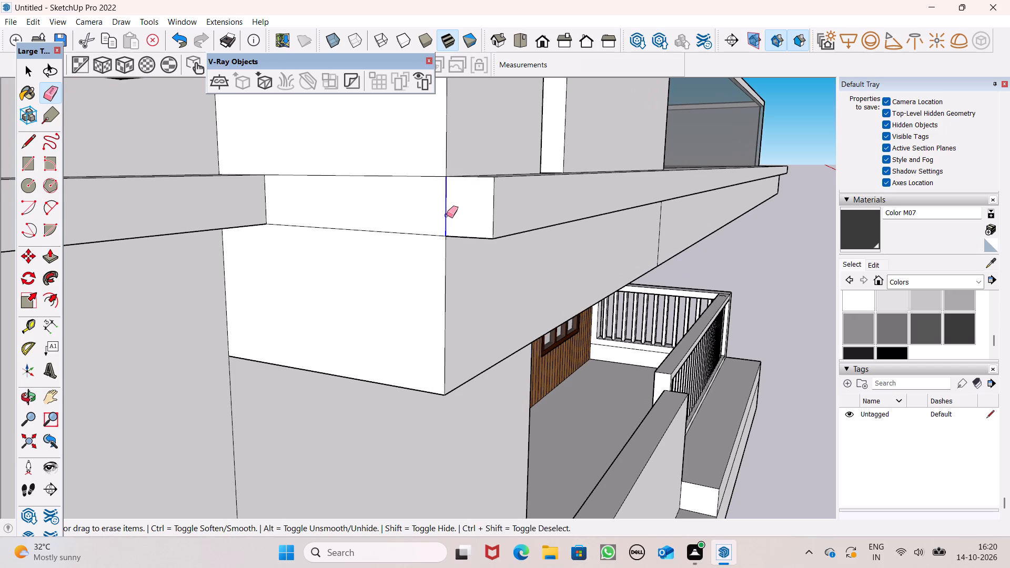
pyautogui.moveTo(447, 215); pyautogui.dragTo(433, 215)
# Pull the merged end strip outward about 3 5/16" so the projecting band wraps around the slab's corner.
pyautogui.click(56, 258)
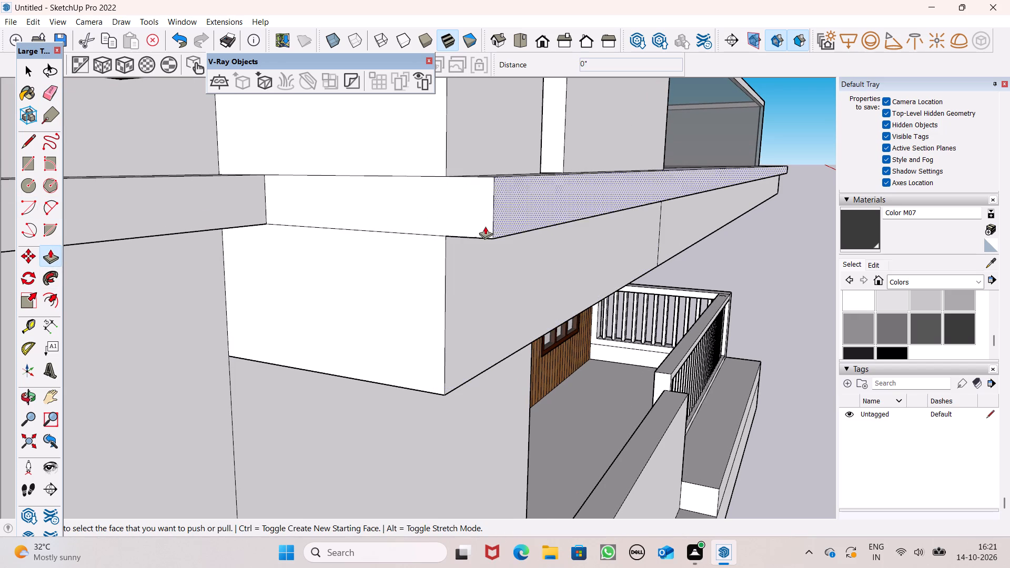
pyautogui.moveTo(465, 220); pyautogui.dragTo(446, 231)
# Paint the top and outer faces of the projecting band, including its wrapped end, with Color M07.
pyautogui.scroll(-2, 489, 272)
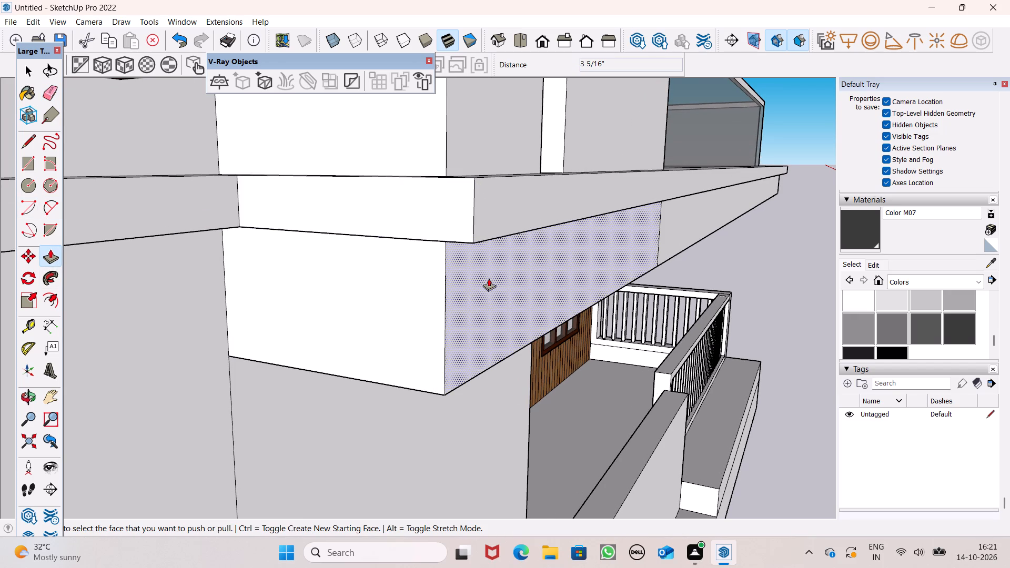
pyautogui.scroll(-7, 511, 279)
pyautogui.moveTo(676, 369); pyautogui.dragTo(470, 378, button='middle')
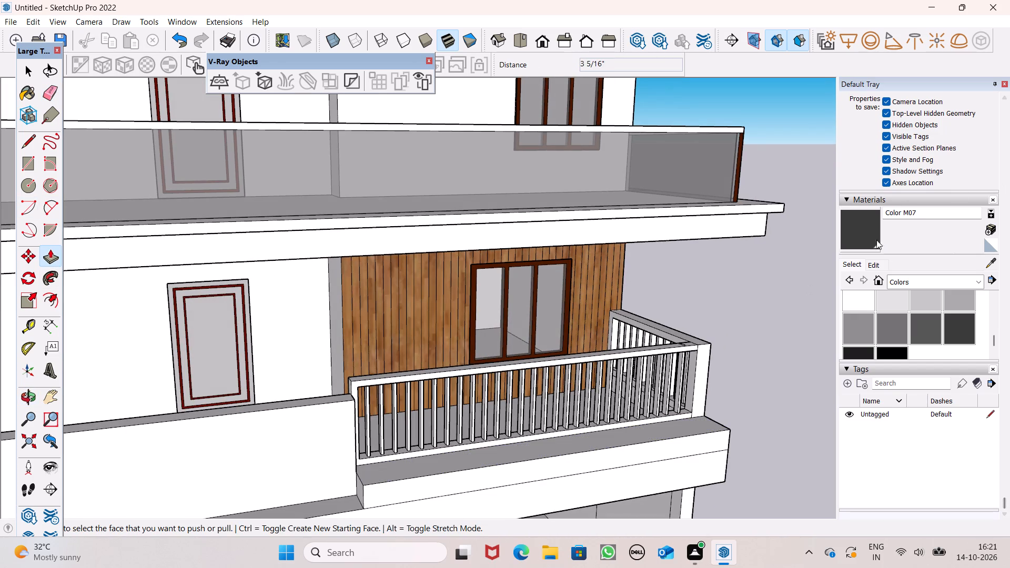
pyautogui.click(874, 240)
pyautogui.moveTo(762, 262); pyautogui.dragTo(979, 280, button='middle')
pyautogui.scroll(5, 426, 423)
pyautogui.click(421, 441)
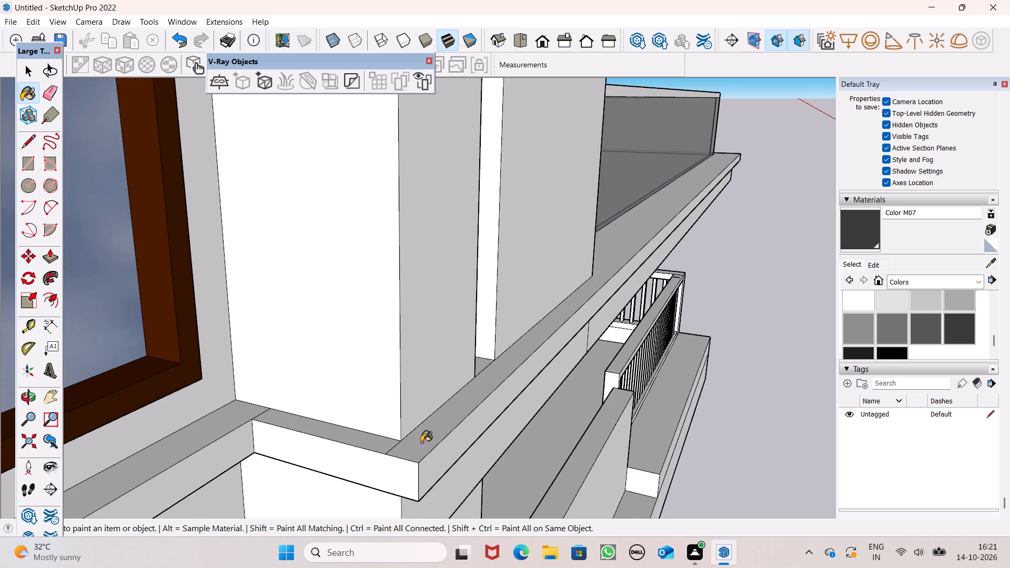
pyautogui.click(369, 443)
pyautogui.moveTo(371, 465); pyautogui.dragTo(380, 466)
pyautogui.click(427, 469)
pyautogui.scroll(-7, 452, 361)
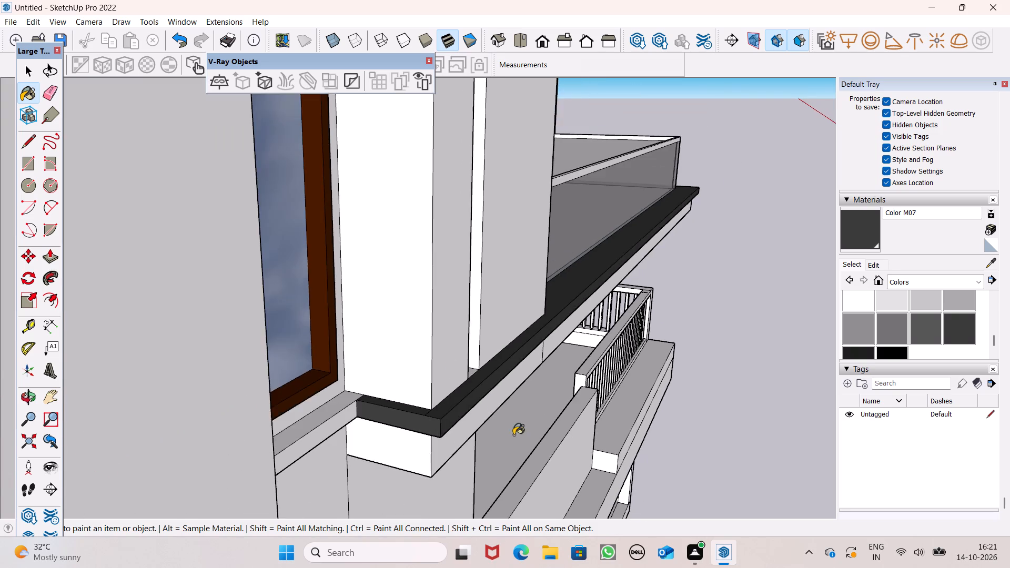
# Erase the vertical seam on the slab's front face just below the dark projecting band.
pyautogui.moveTo(509, 432); pyautogui.dragTo(413, 363, button='middle')
pyautogui.scroll(-1, 478, 285)
pyautogui.scroll(1, 512, 330)
pyautogui.scroll(-1, 554, 306)
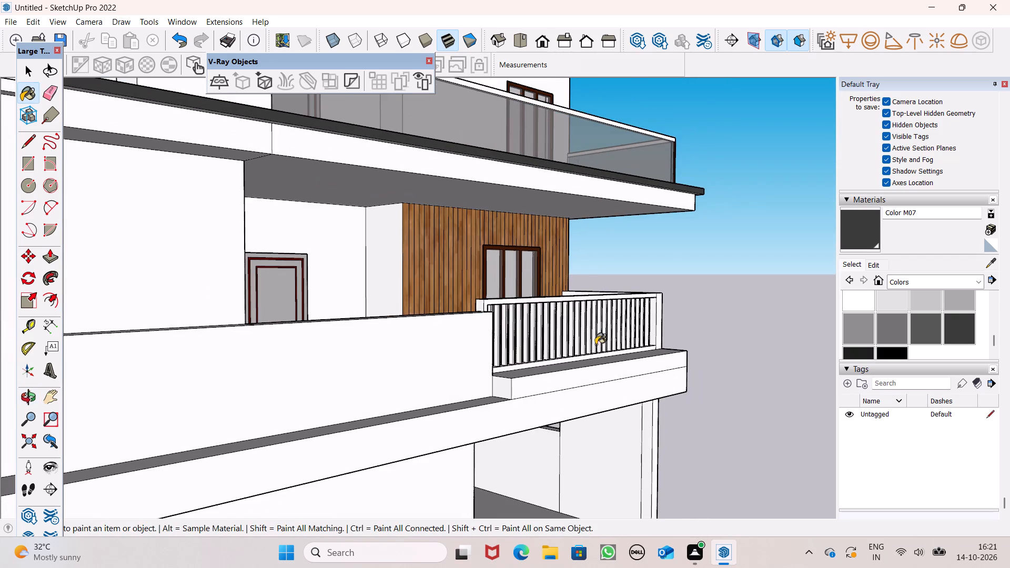
pyautogui.scroll(-7, 624, 309)
pyautogui.scroll(5, 660, 276)
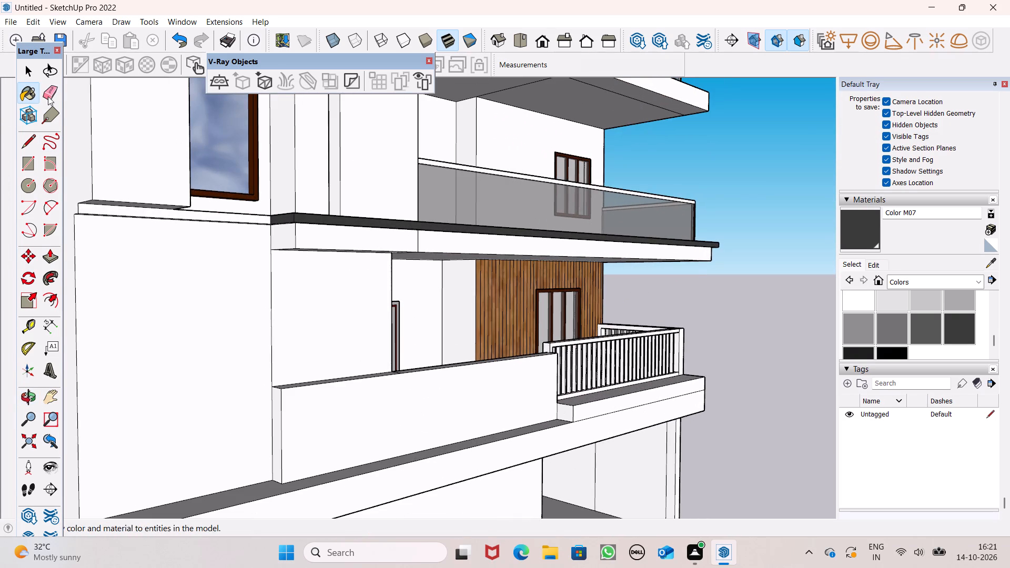
pyautogui.click(60, 94)
pyautogui.scroll(8, 329, 192)
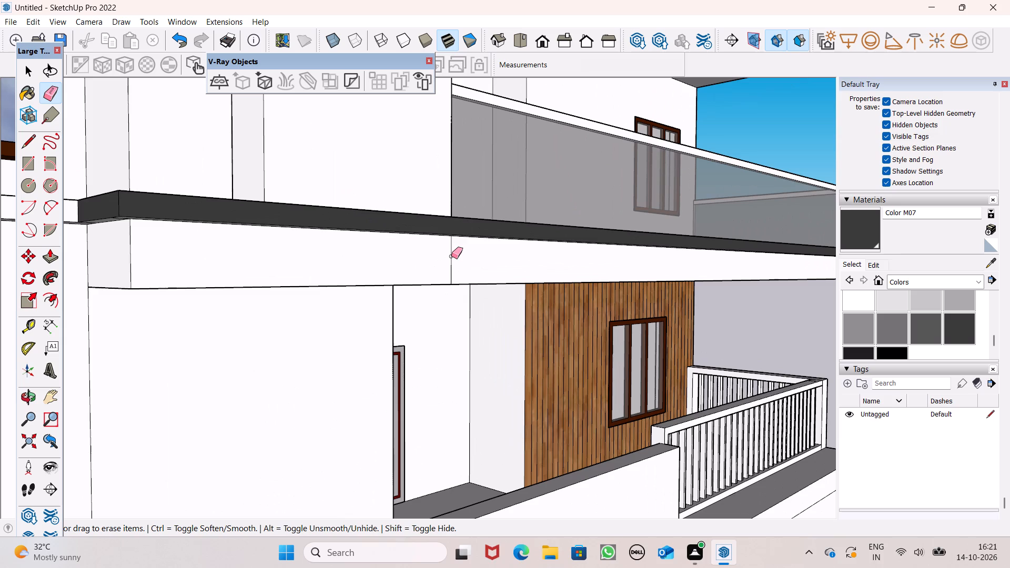
pyautogui.click(451, 256)
# Paint the band's remaining underside, the slab's front and end faces, and the corner soffit with Color M07.
pyautogui.scroll(-1, 496, 244)
pyautogui.moveTo(366, 276); pyautogui.dragTo(482, 277, button='middle')
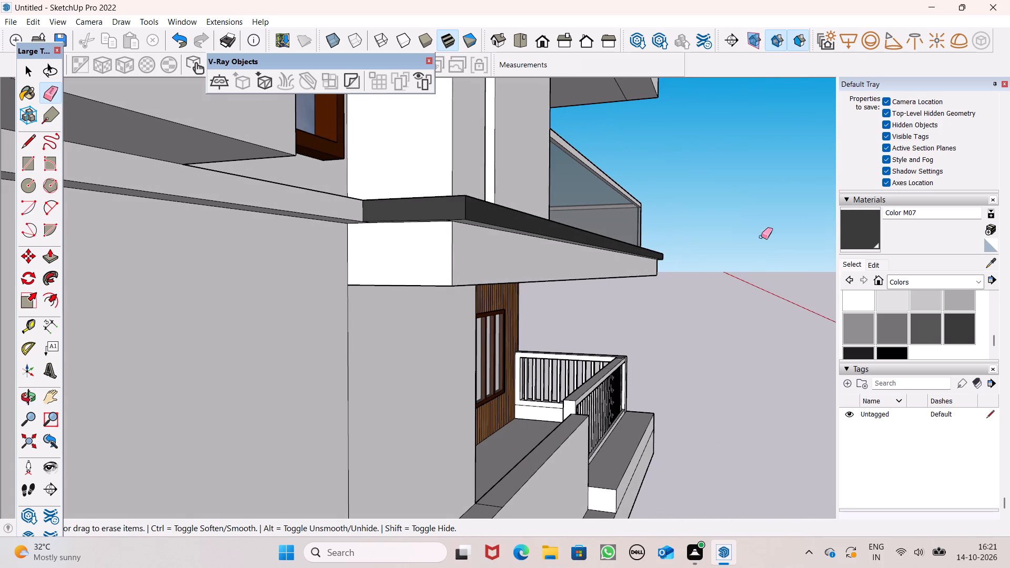
pyautogui.click(873, 236)
pyautogui.scroll(-1, 410, 221)
pyautogui.scroll(1, 407, 219)
pyautogui.scroll(-1, 407, 219)
pyautogui.scroll(3, 407, 219)
pyautogui.scroll(-1, 407, 218)
pyautogui.scroll(1, 476, 236)
pyautogui.moveTo(479, 227); pyautogui.dragTo(473, 188, button='middle')
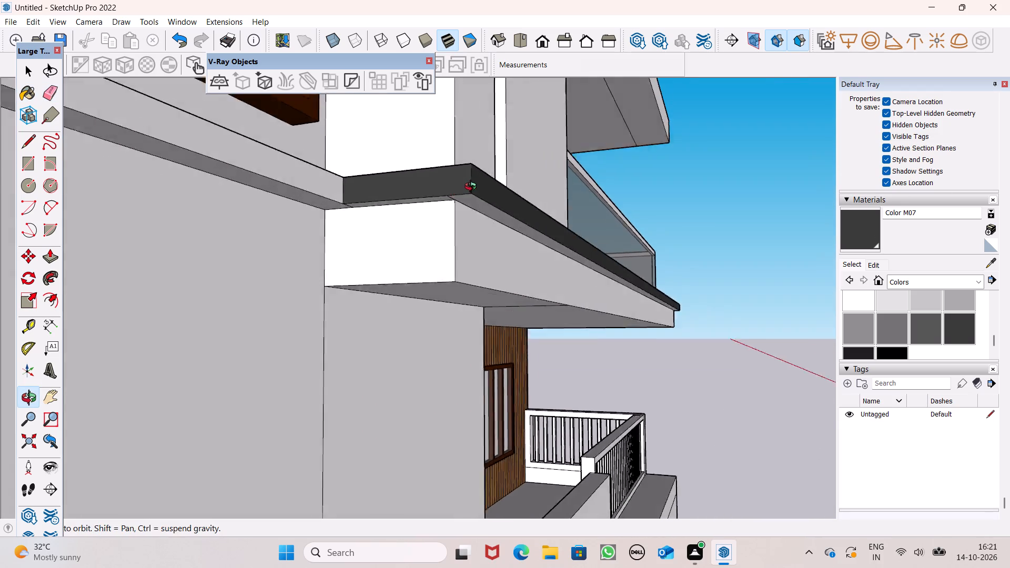
pyautogui.moveTo(473, 188); pyautogui.dragTo(457, 149, button='middle')
pyautogui.scroll(5, 447, 157)
pyautogui.moveTo(439, 159); pyautogui.dragTo(415, 169)
pyautogui.click(414, 169)
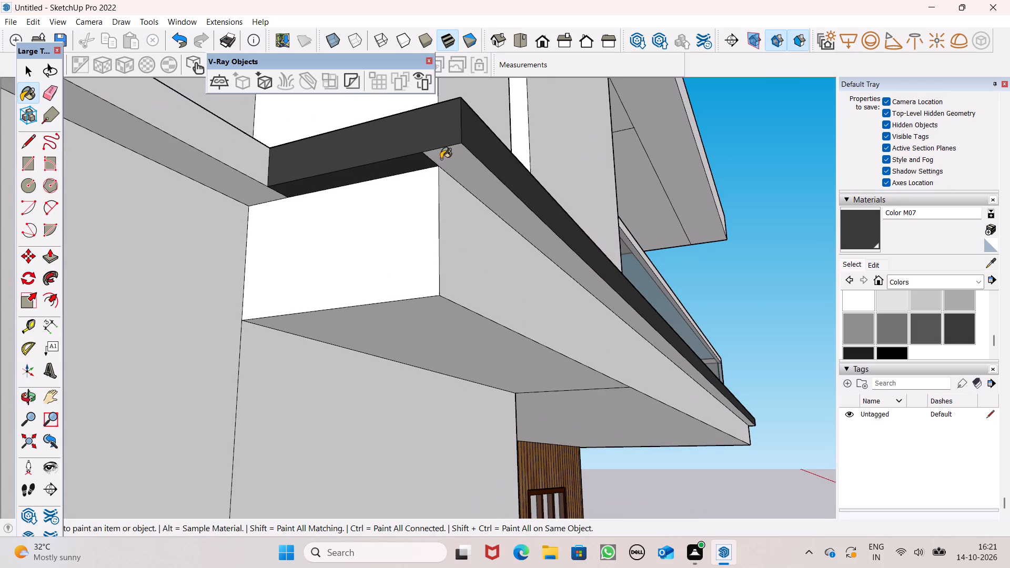
pyautogui.click(441, 159)
pyautogui.click(411, 196)
pyautogui.click(445, 204)
pyautogui.click(421, 344)
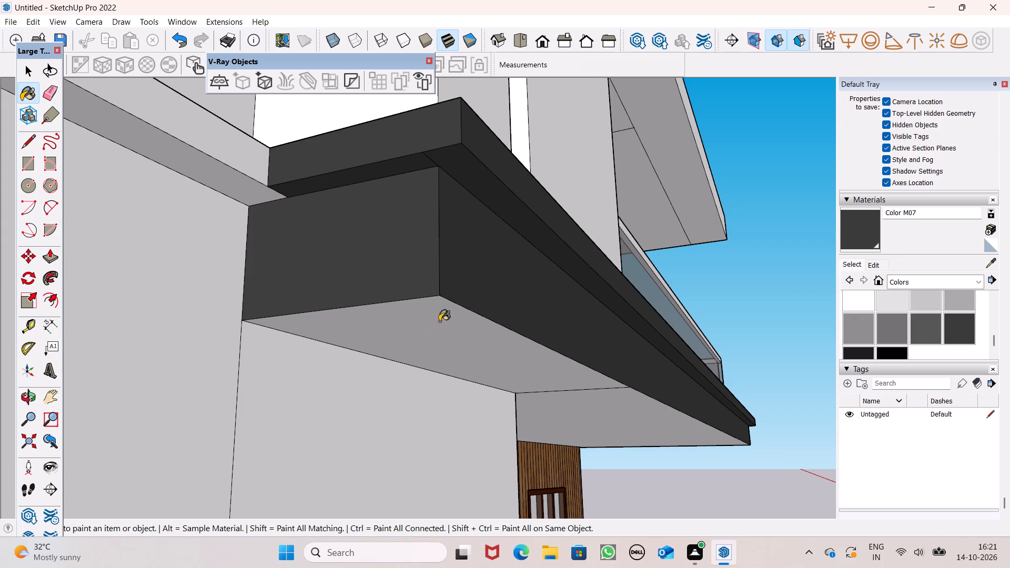
# Examine the painted slab edge and corner soffit from below, along with the balconies above.
pyautogui.scroll(-6, 356, 356)
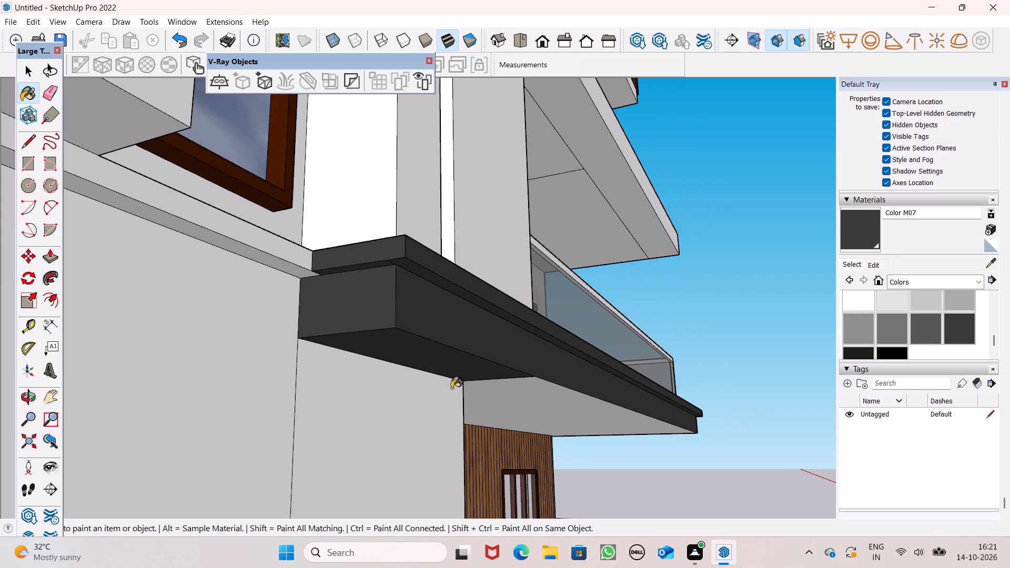
pyautogui.moveTo(451, 390); pyautogui.dragTo(351, 390, button='middle')
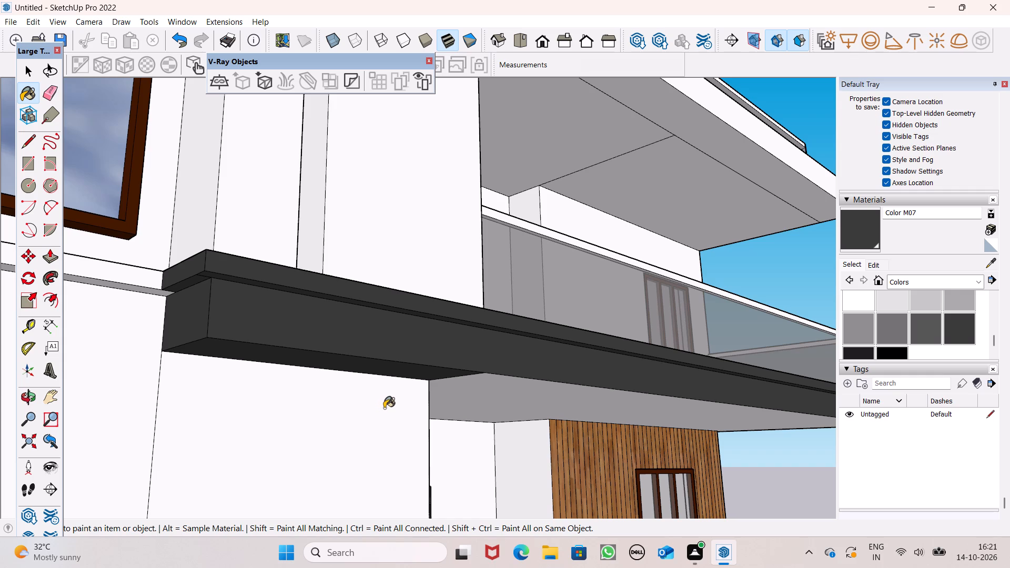
pyautogui.scroll(-2, 358, 424)
pyautogui.scroll(1, 357, 424)
pyautogui.scroll(-2, 357, 424)
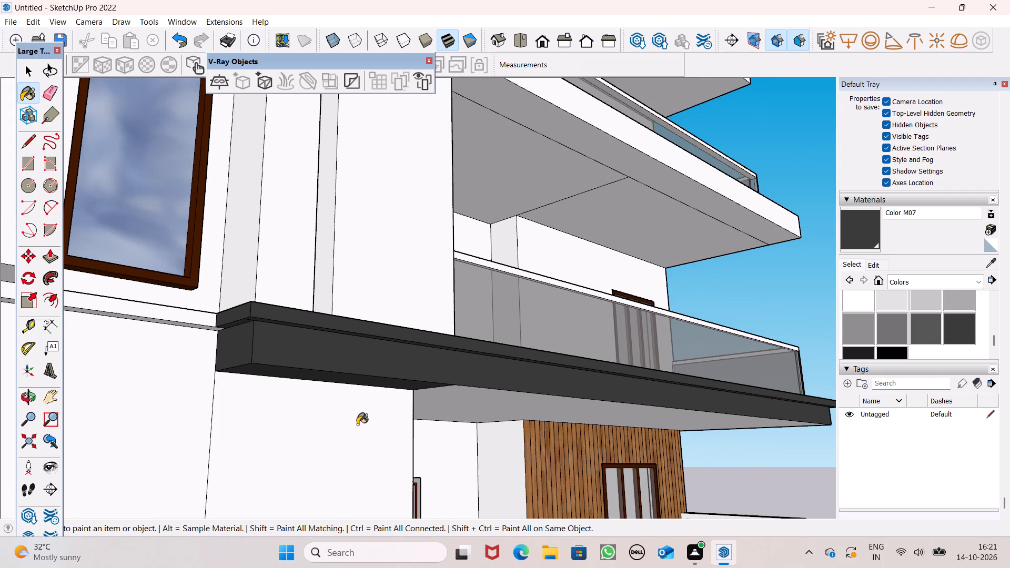
pyautogui.scroll(-2, 317, 444)
pyautogui.scroll(1, 317, 445)
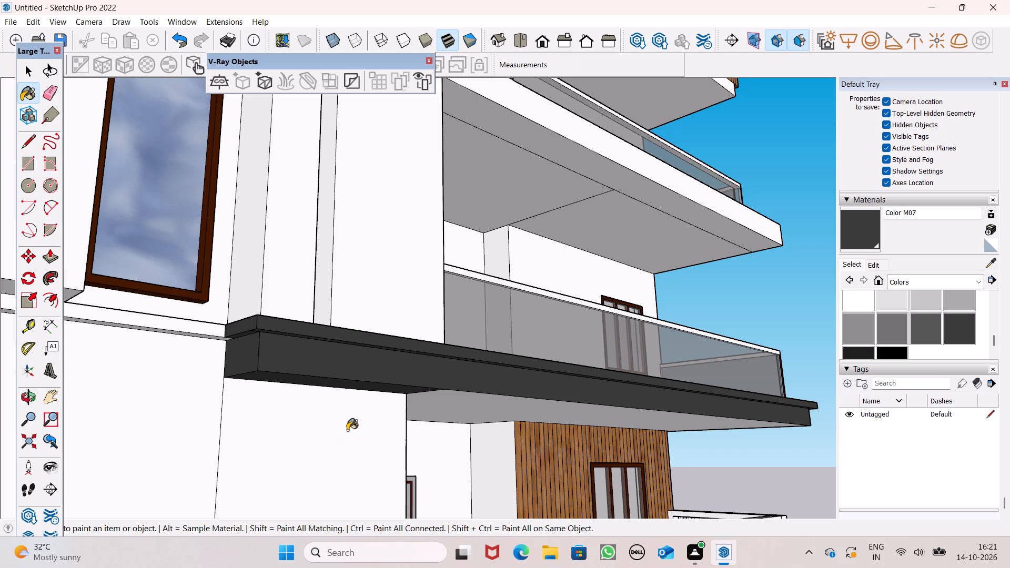
pyautogui.scroll(-2, 322, 261)
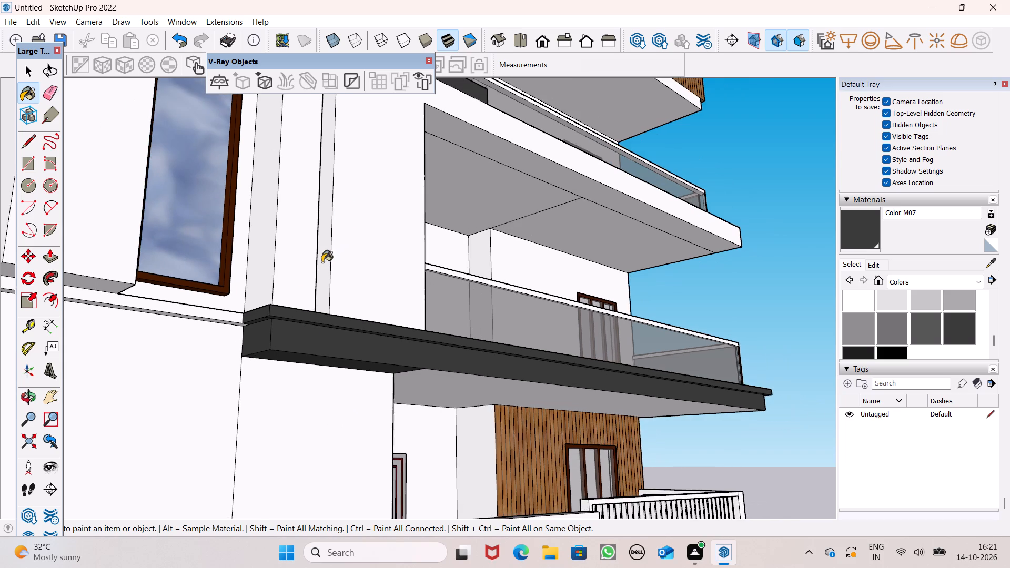
# Paint the projecting band's outer face and underside and the slab edge below it with Color M07 along the building's side elevation.
pyautogui.scroll(-7, 320, 272)
pyautogui.moveTo(445, 331); pyautogui.dragTo(50, 250, button='middle')
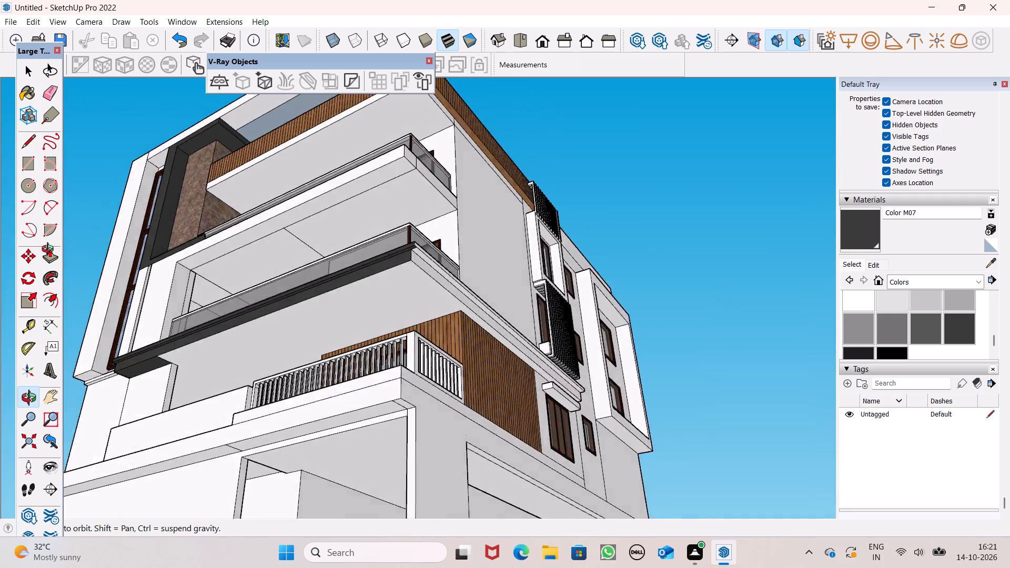
pyautogui.moveTo(50, 250); pyautogui.dragTo(0, 313, button='middle')
pyautogui.scroll(7, 268, 321)
pyautogui.scroll(2, 372, 333)
pyautogui.scroll(-1, 360, 327)
pyautogui.scroll(1, 360, 327)
pyautogui.scroll(-1, 360, 327)
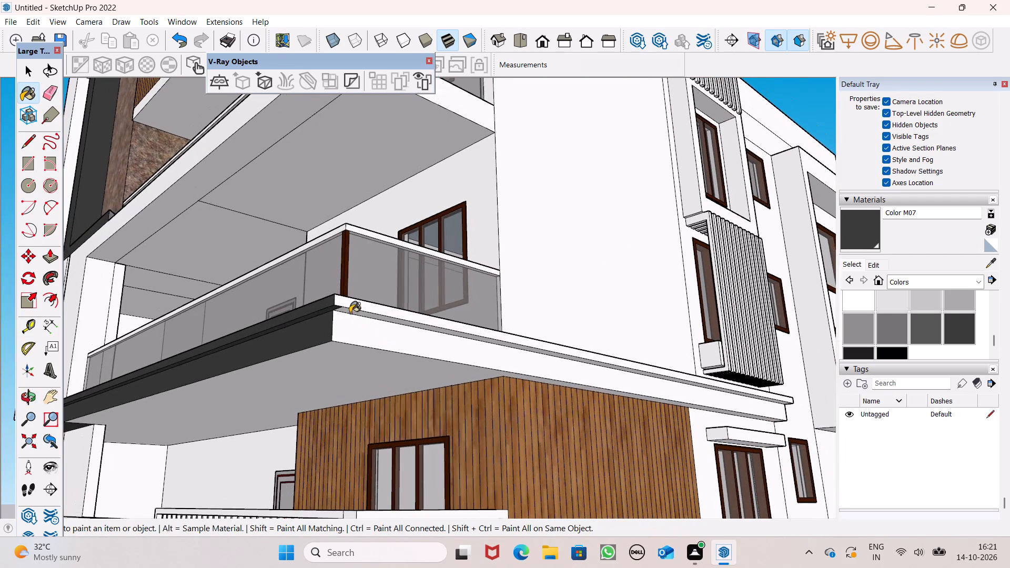
pyautogui.scroll(11, 350, 312)
pyautogui.click(348, 302)
pyautogui.click(346, 330)
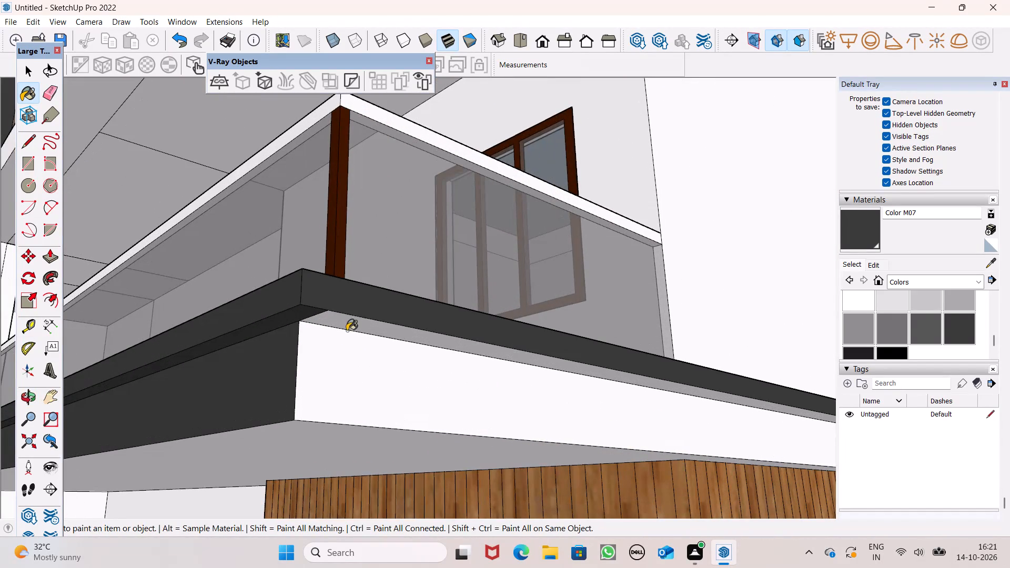
pyautogui.click(348, 327)
pyautogui.click(364, 363)
# Paint the end faces of the projecting band and the slab edge beneath the side window's slats with Color M07.
pyautogui.scroll(-5, 370, 352)
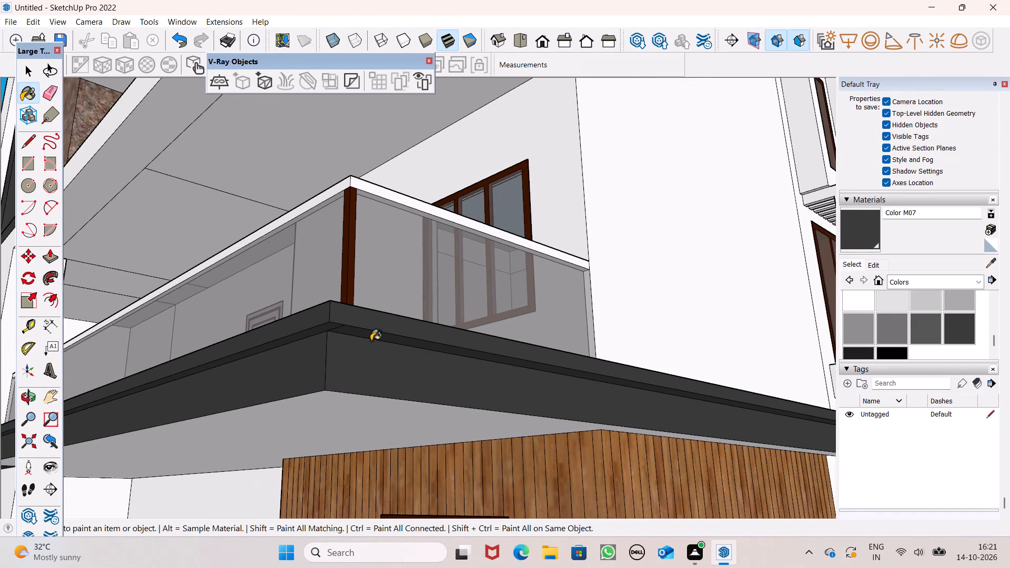
pyautogui.scroll(-4, 371, 342)
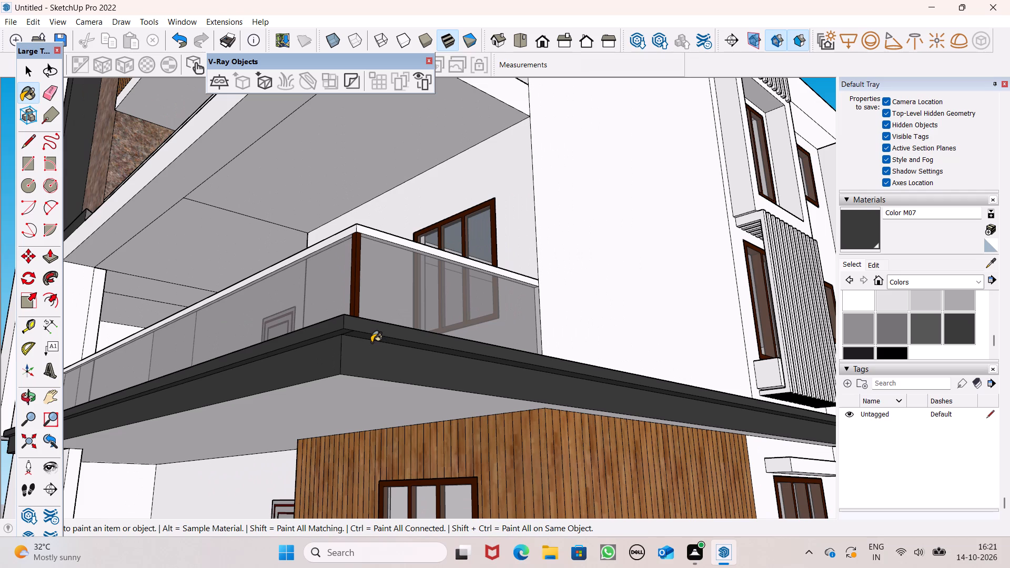
pyautogui.scroll(-1, 354, 397)
pyautogui.scroll(1, 347, 410)
pyautogui.scroll(-3, 346, 412)
pyautogui.scroll(1, 346, 414)
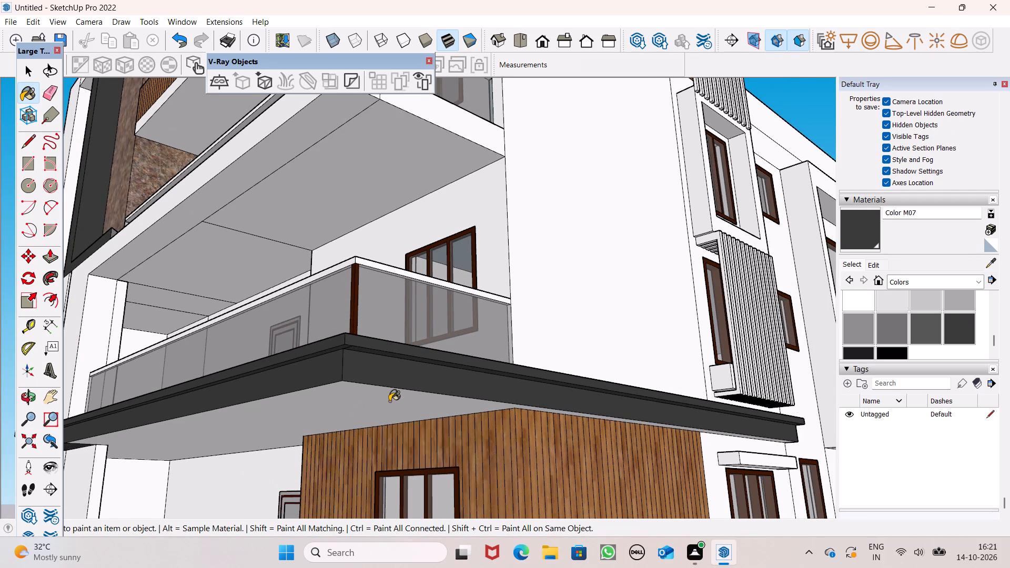
pyautogui.scroll(-1, 390, 401)
pyautogui.scroll(1, 390, 401)
pyautogui.scroll(-1, 390, 401)
pyautogui.moveTo(453, 395); pyautogui.dragTo(0, 424, button='middle')
pyautogui.scroll(1, 401, 412)
pyautogui.moveTo(549, 425); pyautogui.dragTo(538, 425, button='middle')
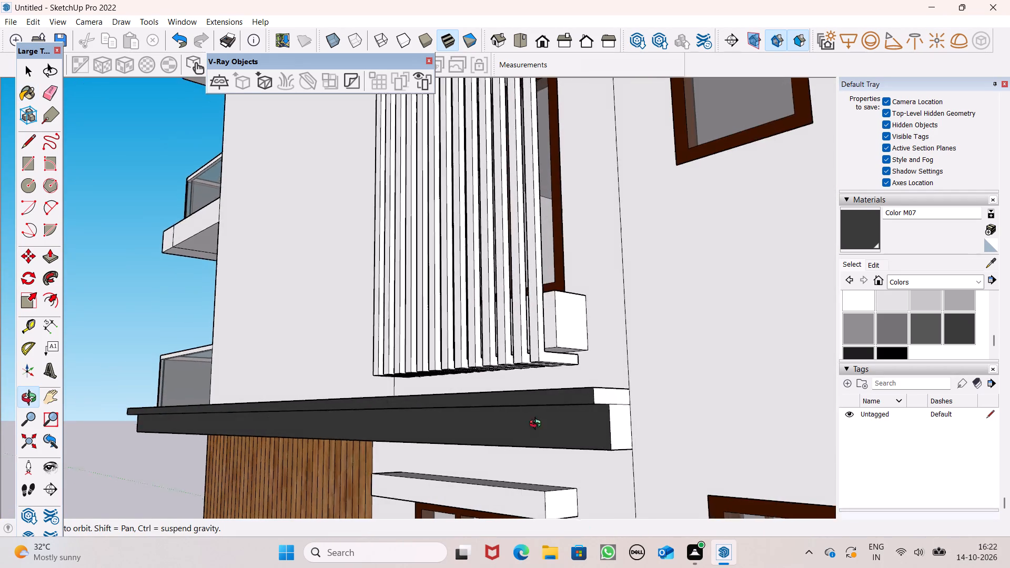
pyautogui.moveTo(538, 425); pyautogui.dragTo(435, 434, button='middle')
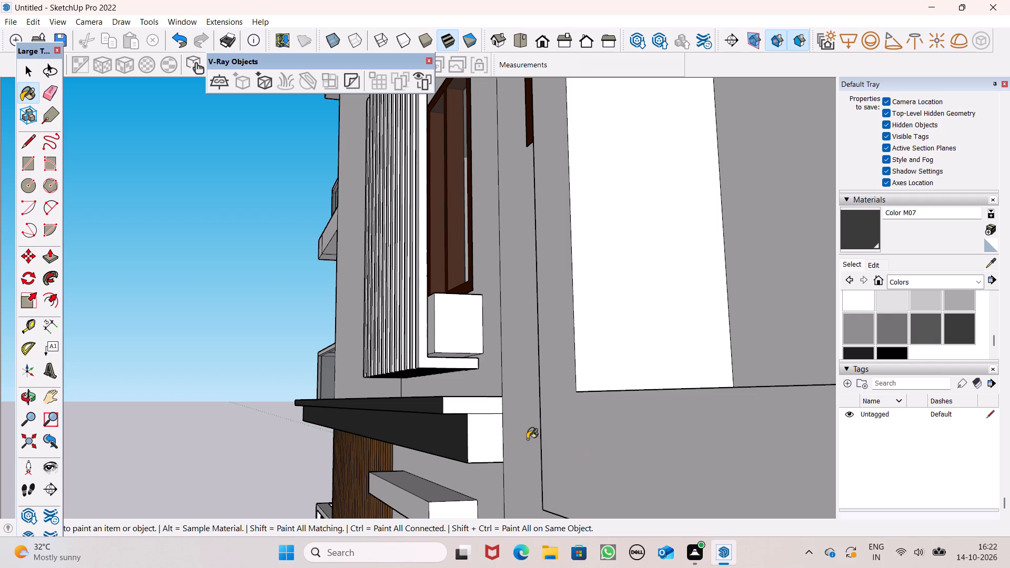
pyautogui.click(478, 411)
pyautogui.click(494, 433)
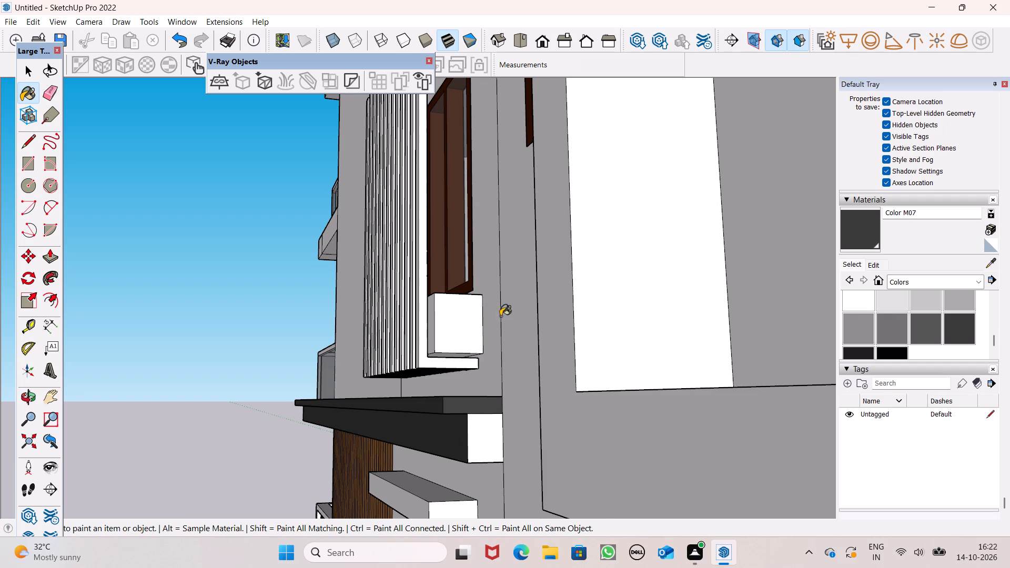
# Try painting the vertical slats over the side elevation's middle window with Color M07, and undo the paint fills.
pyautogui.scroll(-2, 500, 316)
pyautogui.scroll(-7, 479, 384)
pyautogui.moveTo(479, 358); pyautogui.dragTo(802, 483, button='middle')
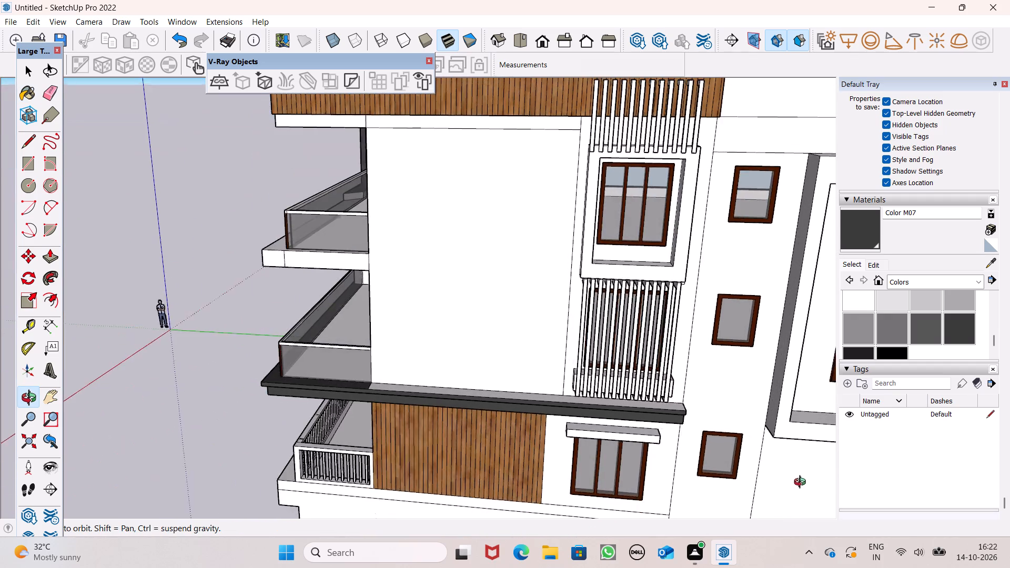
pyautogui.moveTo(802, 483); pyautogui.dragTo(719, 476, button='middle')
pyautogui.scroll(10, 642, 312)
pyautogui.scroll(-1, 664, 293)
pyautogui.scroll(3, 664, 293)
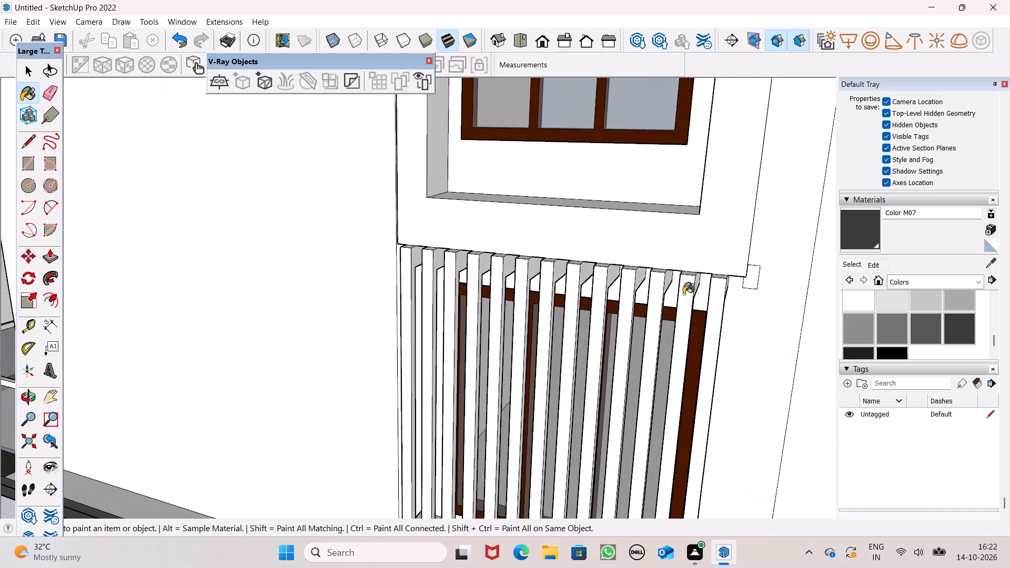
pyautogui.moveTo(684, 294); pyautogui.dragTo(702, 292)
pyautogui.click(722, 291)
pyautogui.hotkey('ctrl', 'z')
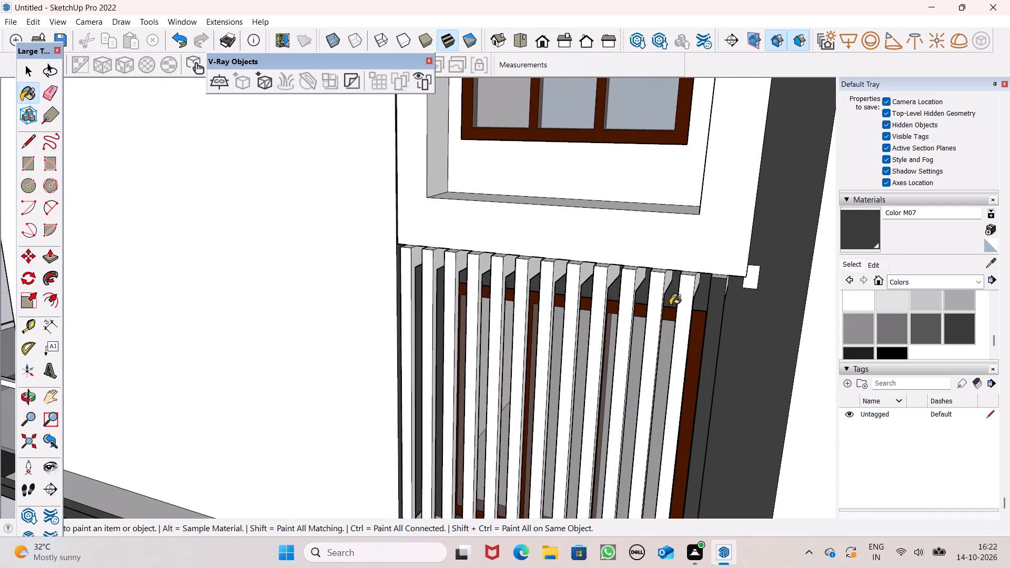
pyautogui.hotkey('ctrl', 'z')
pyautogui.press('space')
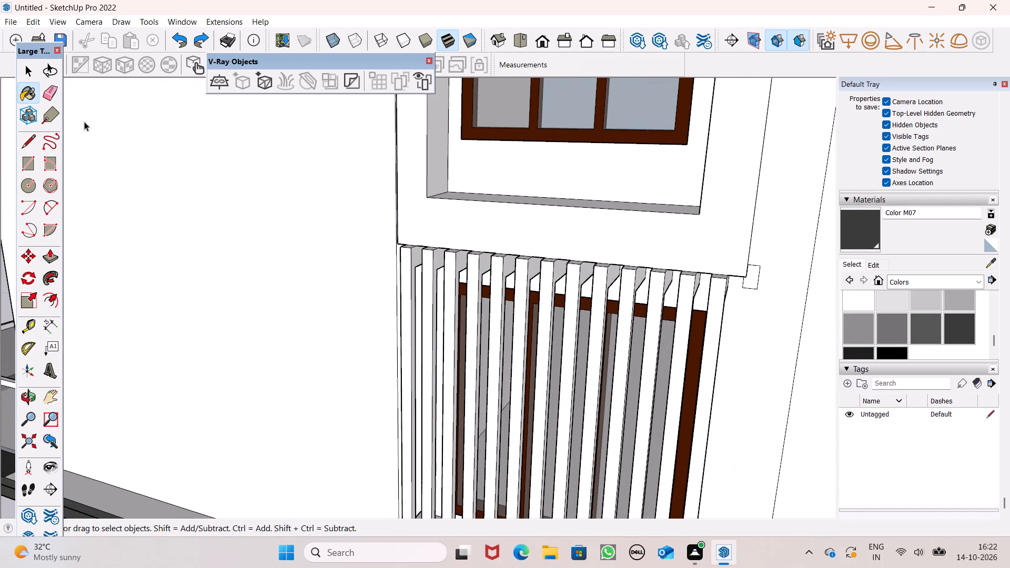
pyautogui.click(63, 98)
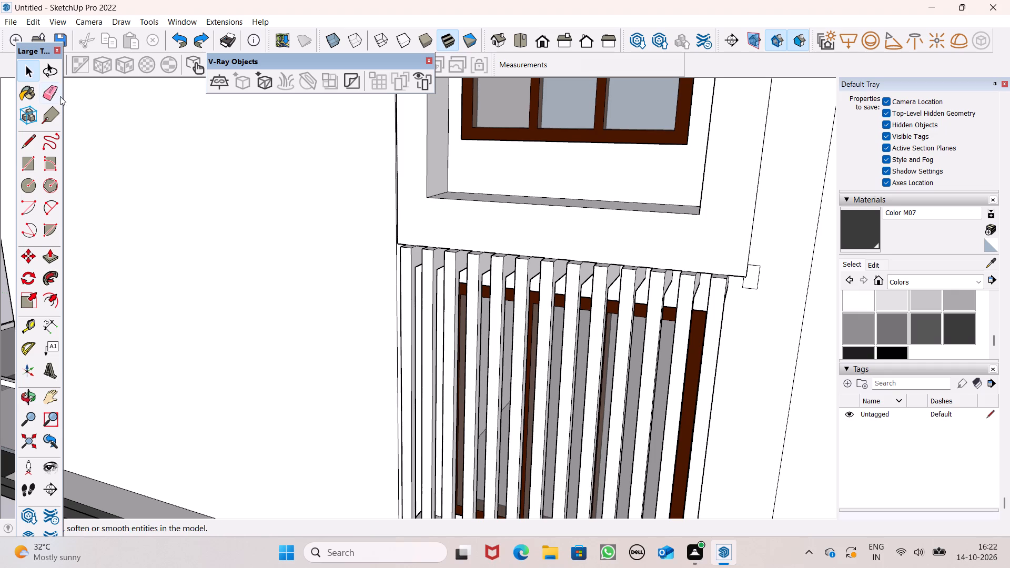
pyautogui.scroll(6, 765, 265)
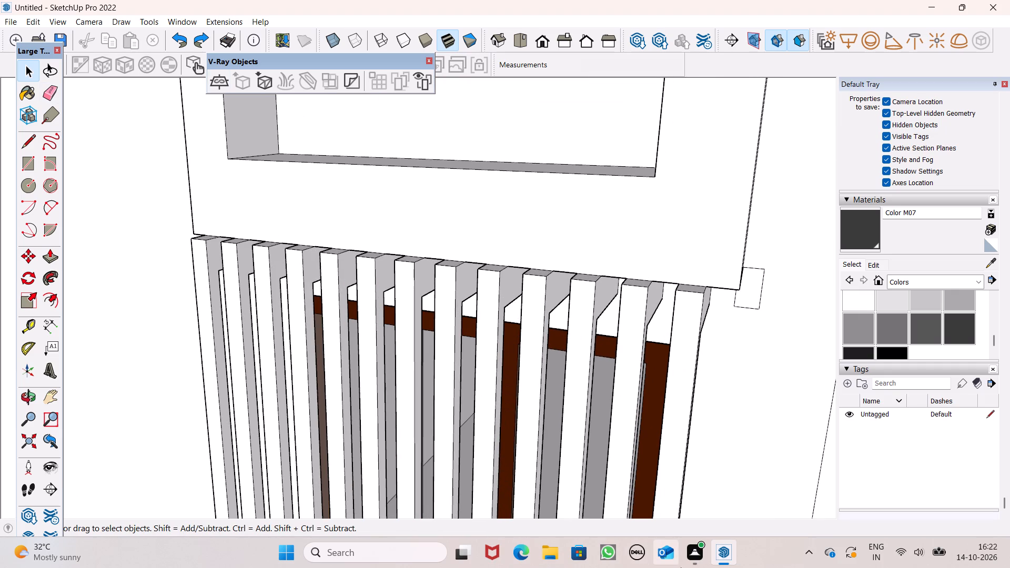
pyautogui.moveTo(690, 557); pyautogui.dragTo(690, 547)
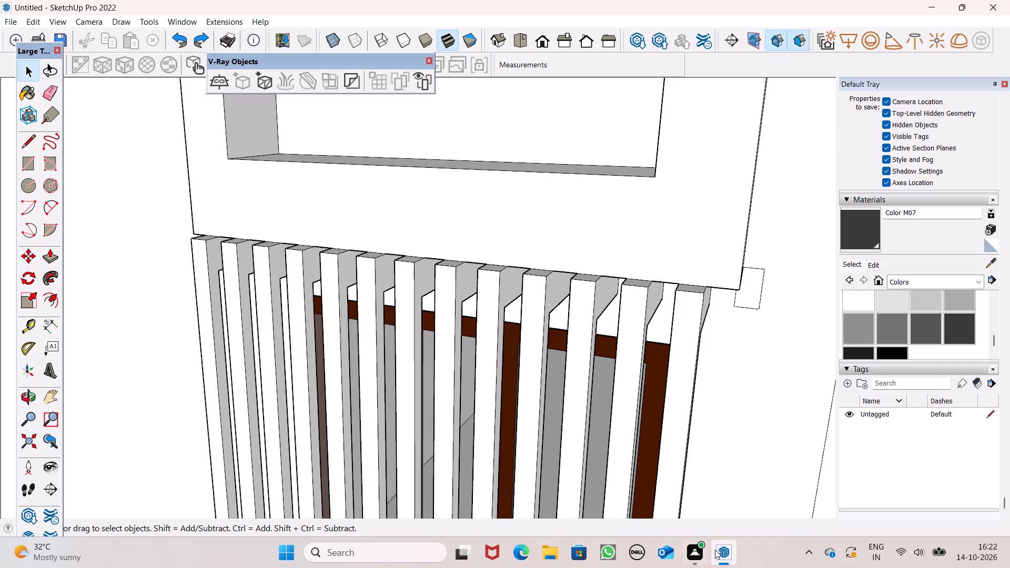
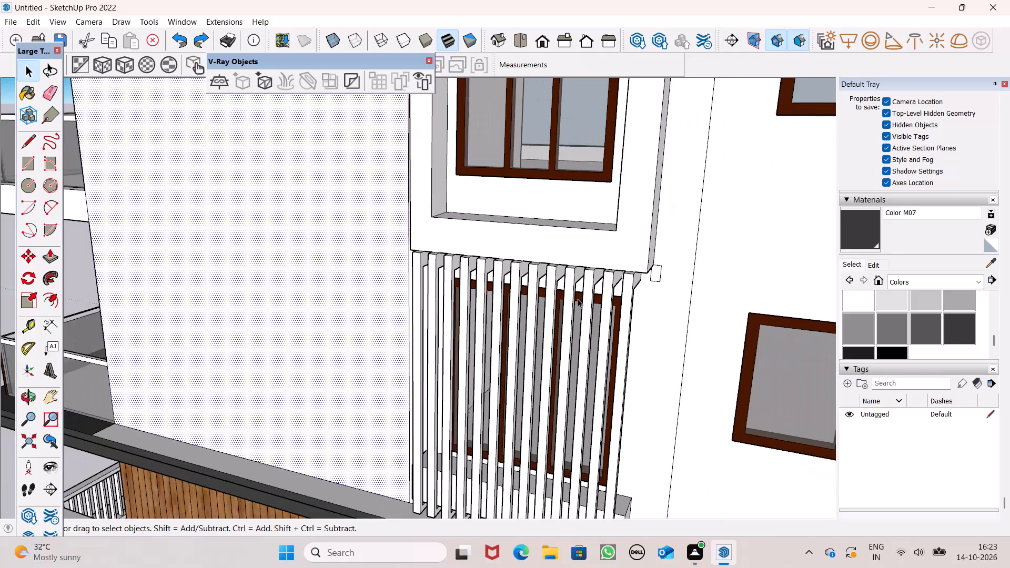
# Clear the selection of the large blank wall face beside the slatted window.
pyautogui.scroll(1, 595, 327)
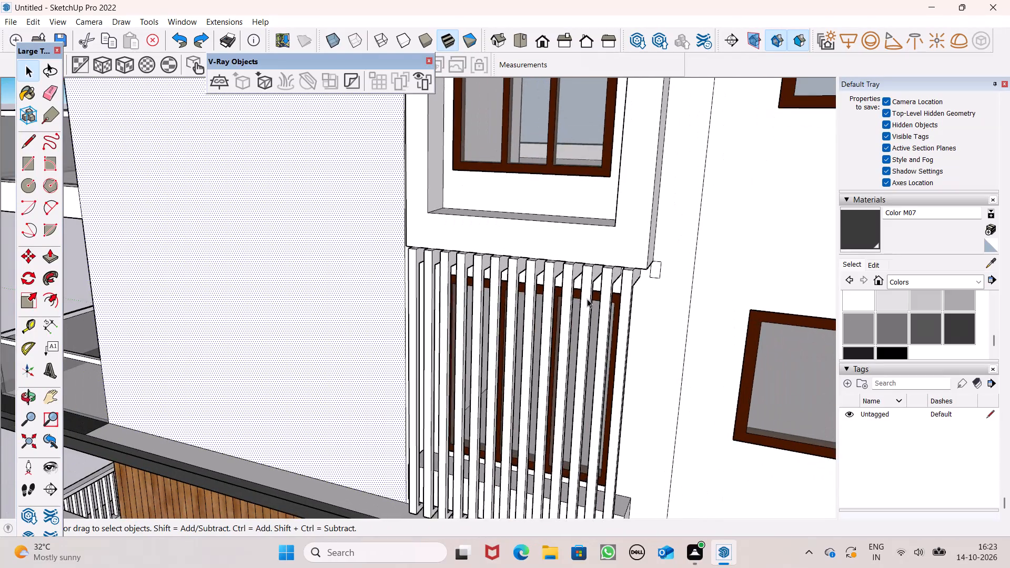
pyautogui.scroll(-10, 587, 298)
pyautogui.click(188, 221)
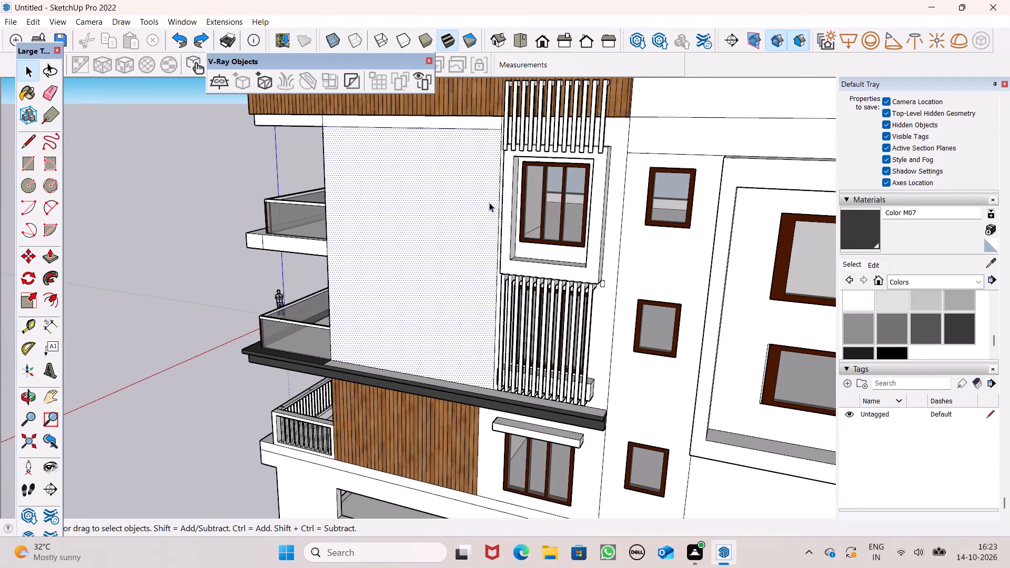
# Erase the small stray rectangle on the wall beside the slat tops, just below the corner of the projecting window frame.
pyautogui.scroll(4, 625, 187)
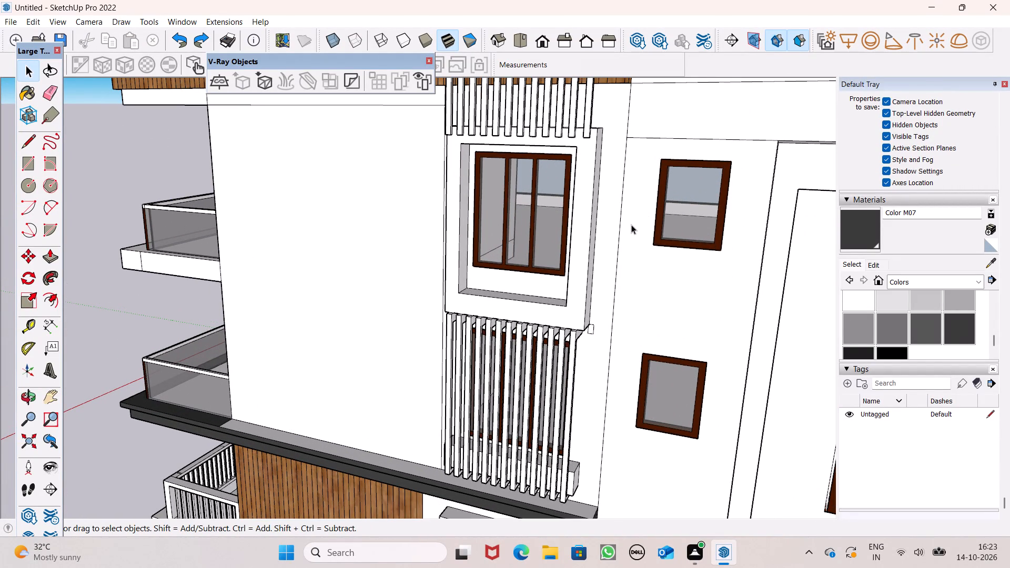
pyautogui.click(857, 234)
pyautogui.scroll(1, 585, 290)
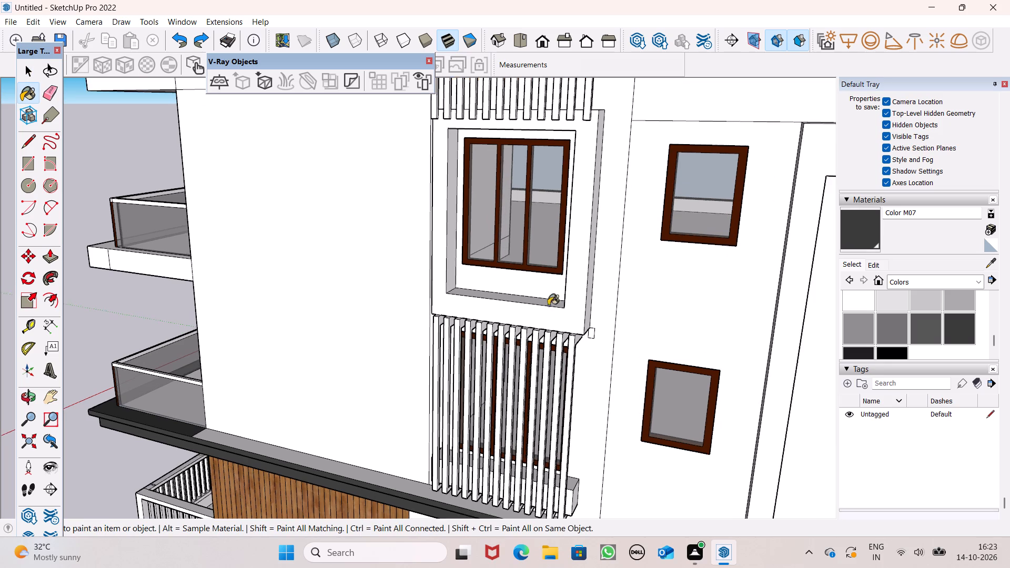
pyautogui.scroll(2, 548, 306)
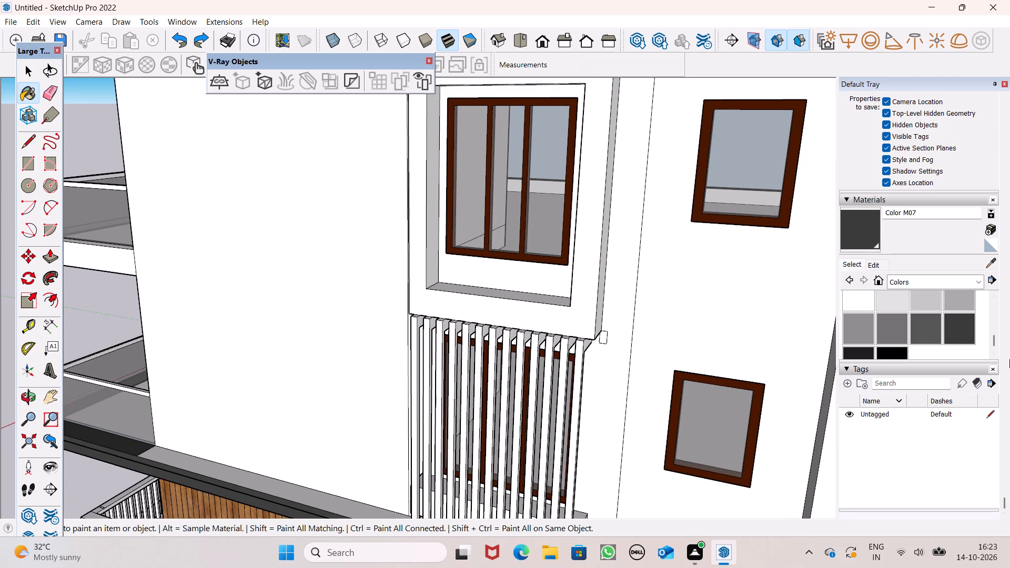
pyautogui.click(46, 93)
pyautogui.scroll(-3, 90, 247)
pyautogui.scroll(1, 320, 335)
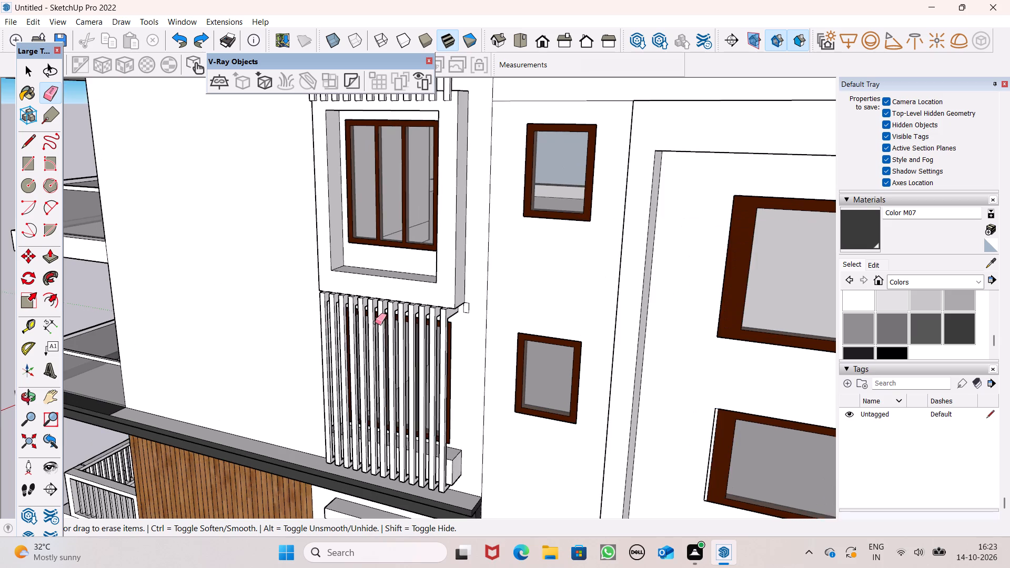
pyautogui.scroll(4, 376, 322)
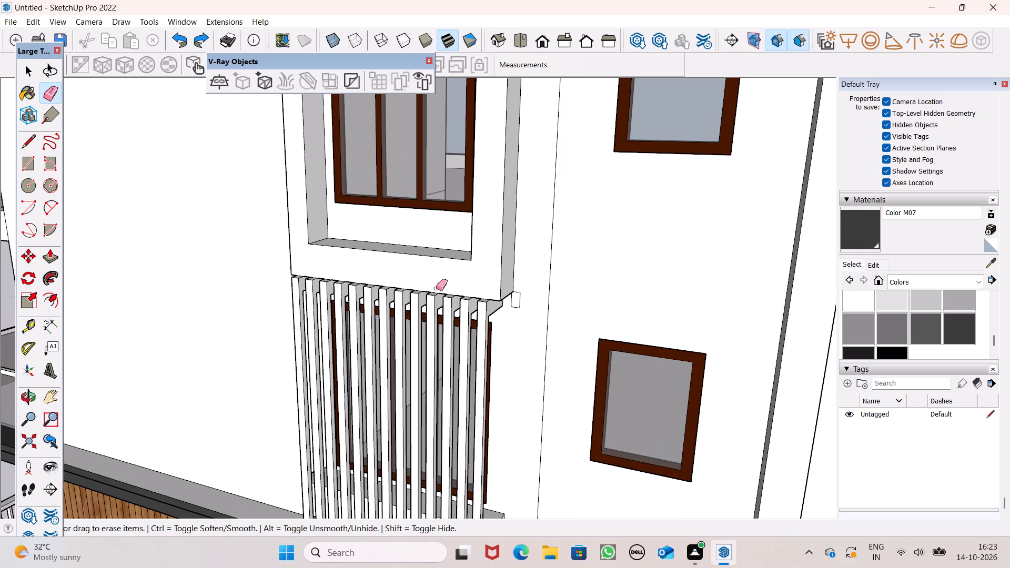
pyautogui.scroll(7, 528, 278)
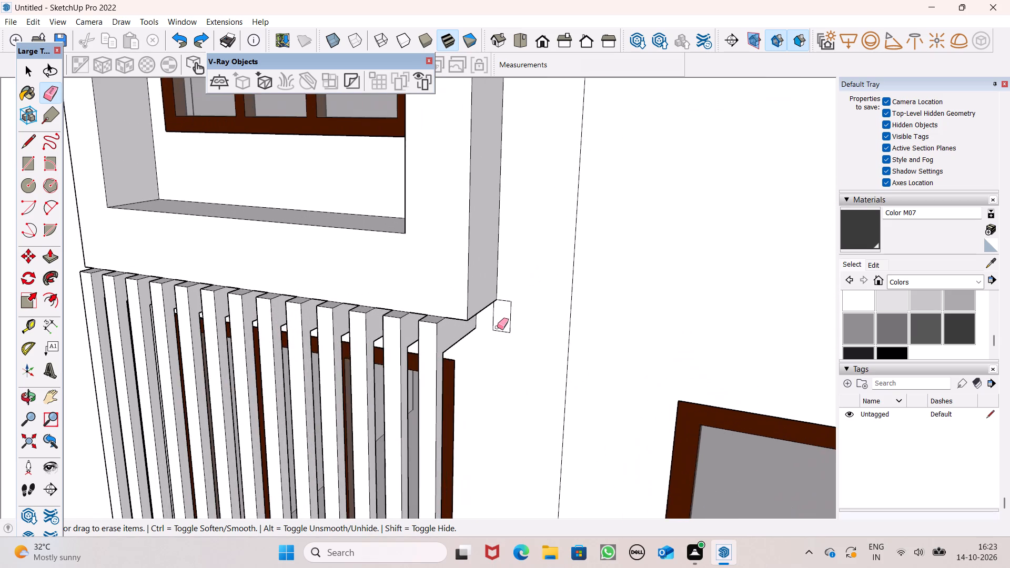
pyautogui.scroll(7, 497, 327)
pyautogui.scroll(-1, 505, 315)
pyautogui.scroll(2, 505, 315)
pyautogui.moveTo(514, 273); pyautogui.dragTo(491, 305)
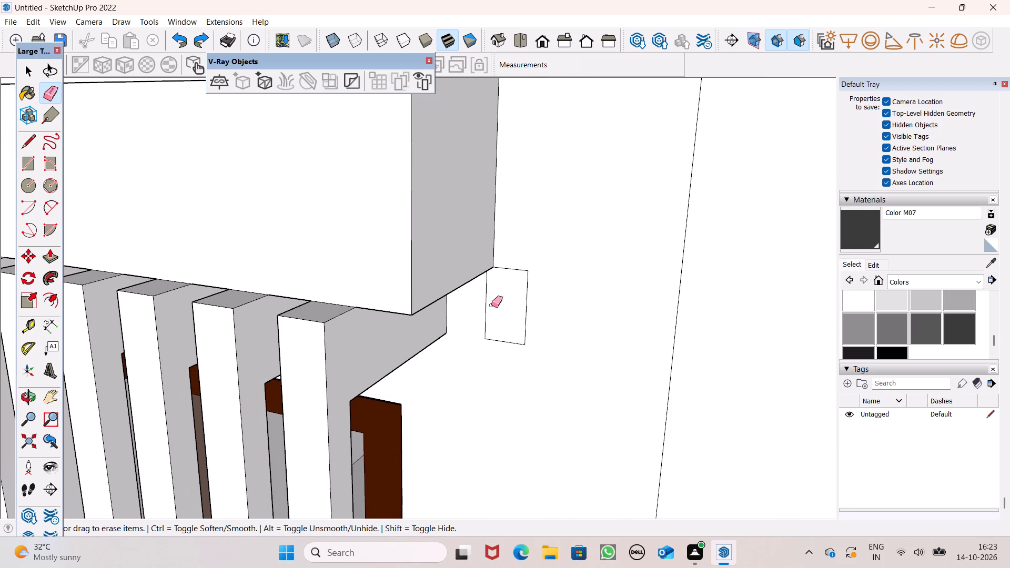
pyautogui.moveTo(491, 305); pyautogui.dragTo(498, 339)
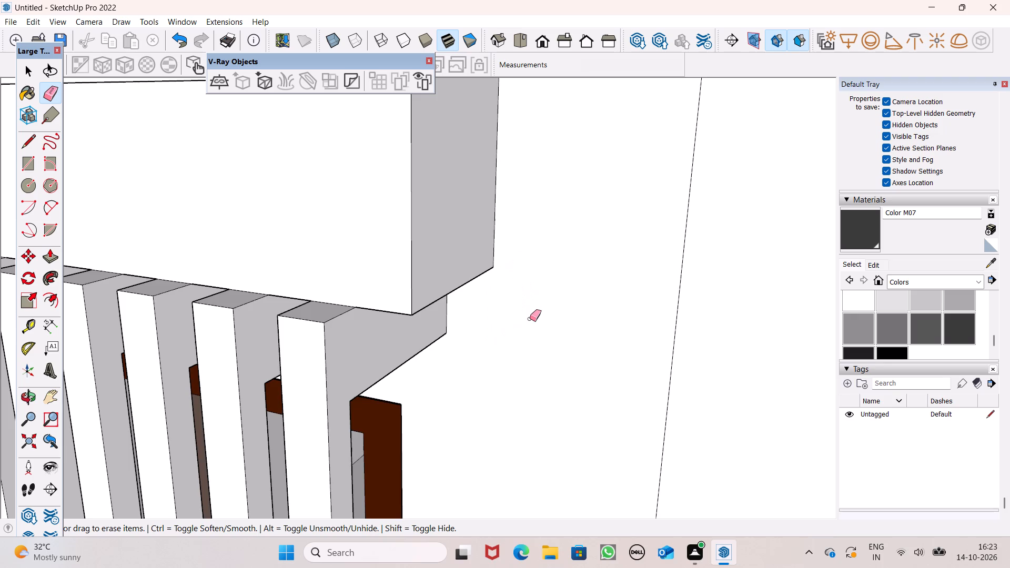
# Paint the end slat beneath the projecting frame's corner and the adjacent slat with Color M07, covering front, outer side and top faces.
pyautogui.scroll(-7, 532, 313)
pyautogui.click(858, 236)
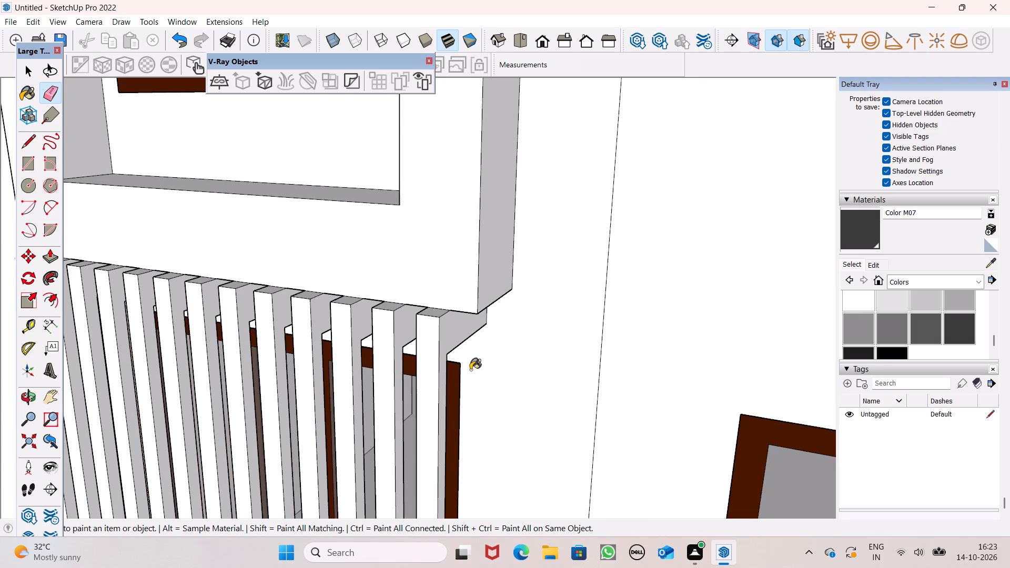
pyautogui.scroll(4, 453, 348)
pyautogui.click(452, 333)
pyautogui.moveTo(416, 315); pyautogui.dragTo(417, 308)
pyautogui.click(426, 289)
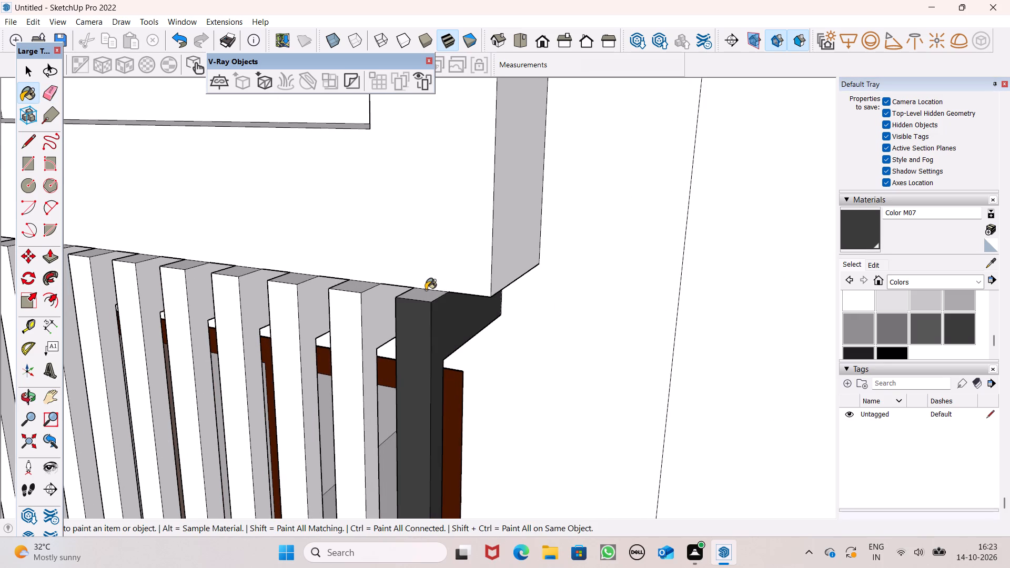
pyautogui.click(426, 296)
pyautogui.scroll(-2, 422, 287)
pyautogui.scroll(1, 422, 289)
pyautogui.scroll(-2, 422, 289)
pyautogui.moveTo(362, 326); pyautogui.dragTo(417, 314, button='middle')
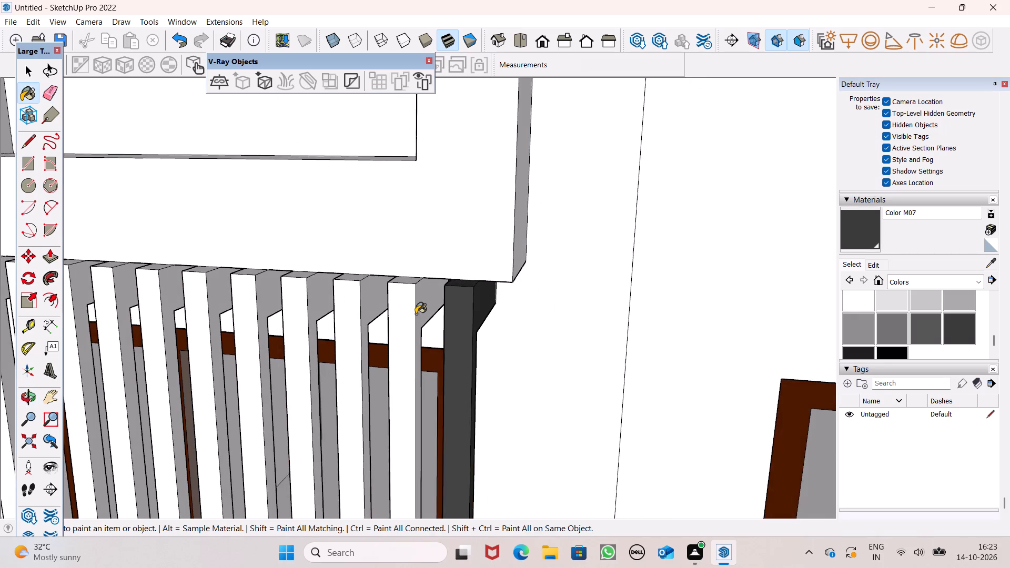
pyautogui.scroll(2, 416, 314)
pyautogui.moveTo(436, 290); pyautogui.dragTo(427, 295)
pyautogui.click(402, 303)
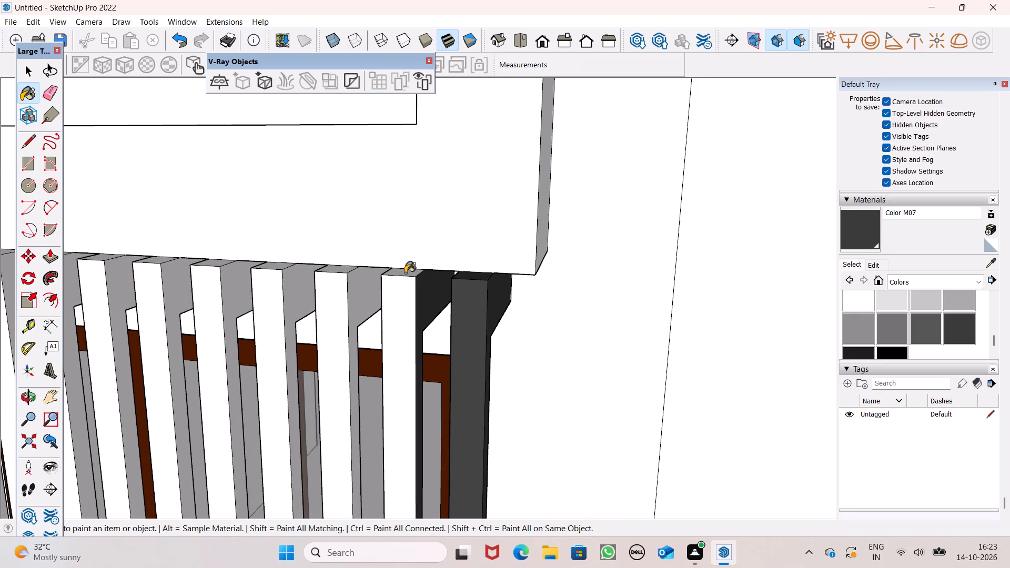
pyautogui.click(406, 272)
# Paint the third slat's front, top and inner side and the first two slats' inner sides with Color M07.
pyautogui.scroll(-5, 416, 275)
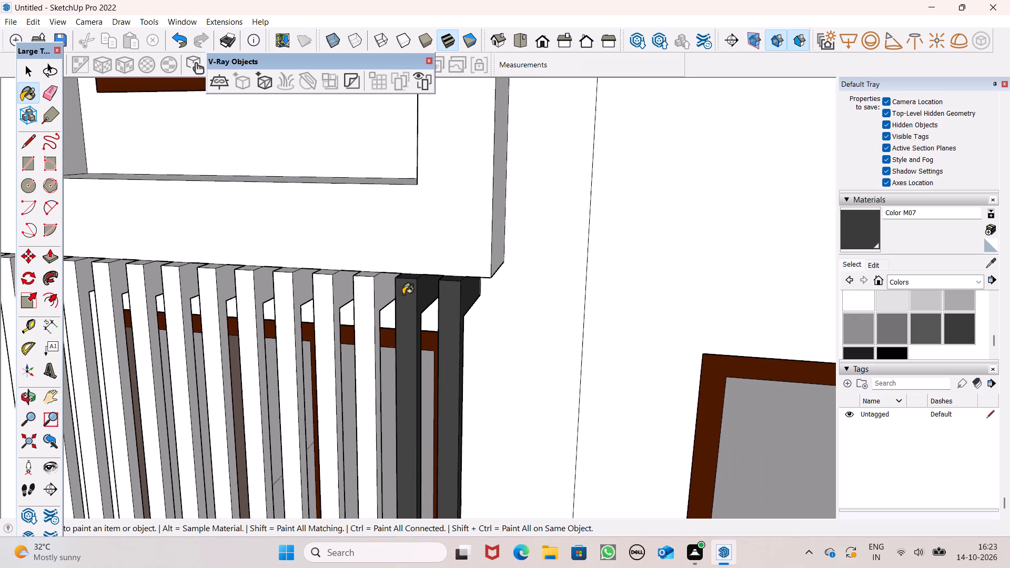
pyautogui.scroll(-4, 346, 307)
pyautogui.moveTo(353, 337); pyautogui.dragTo(403, 359, button='middle')
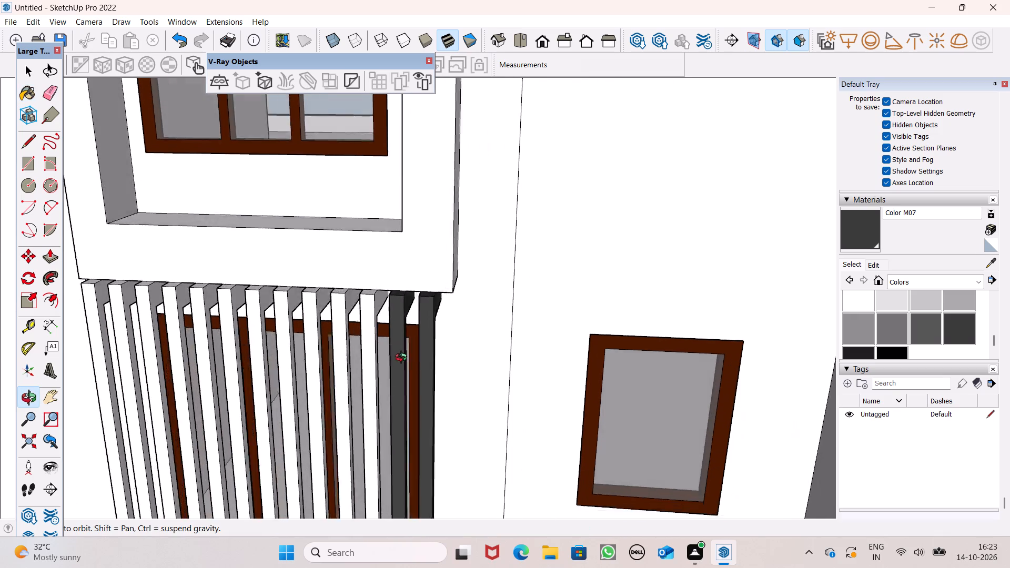
pyautogui.moveTo(403, 359); pyautogui.dragTo(436, 366, button='middle')
pyautogui.scroll(7, 397, 289)
pyautogui.click(460, 317)
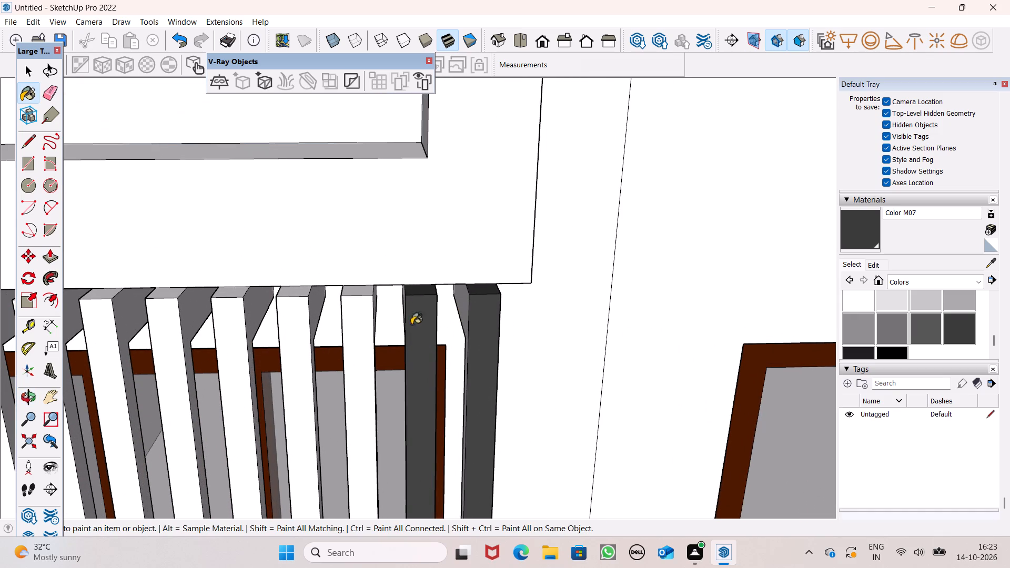
pyautogui.moveTo(416, 344); pyautogui.dragTo(514, 330, button='middle')
pyautogui.scroll(6, 431, 314)
pyautogui.click(426, 303)
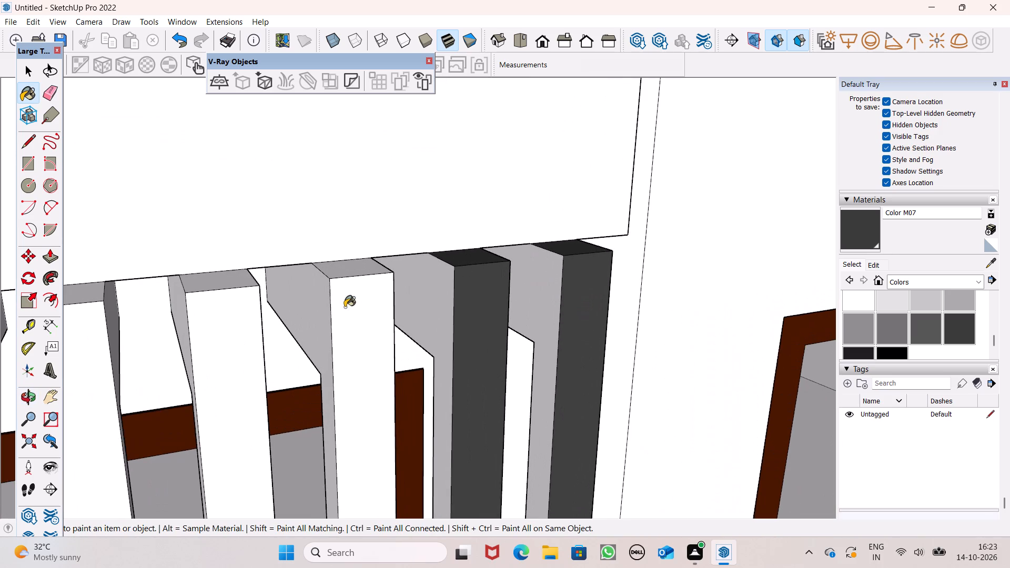
pyautogui.click(345, 307)
pyautogui.moveTo(302, 307); pyautogui.dragTo(318, 301)
pyautogui.click(349, 271)
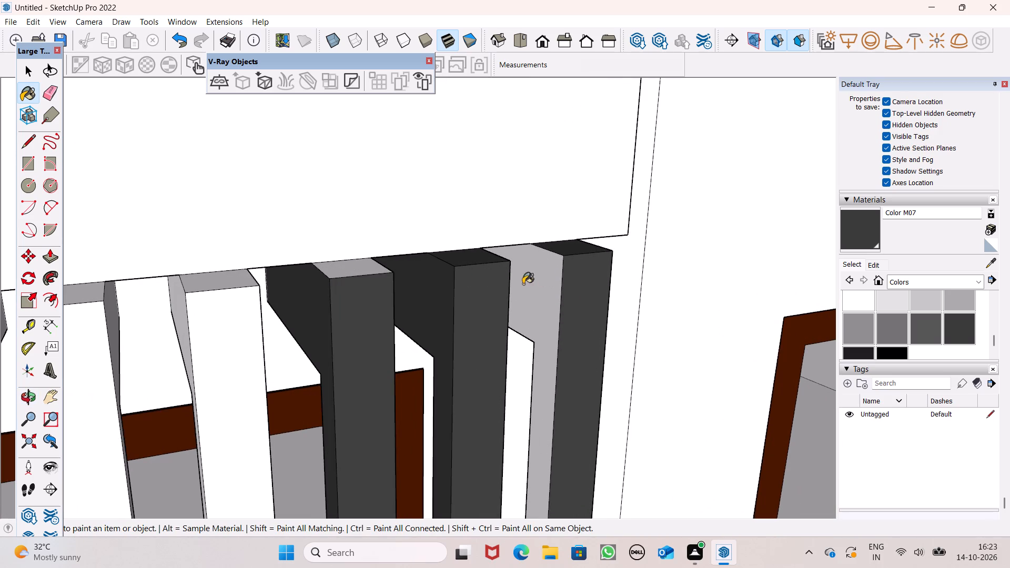
pyautogui.click(545, 283)
# Paint the fourth slat's front, top and both sides, plus the third slat's unpainted side, with Color M07.
pyautogui.click(261, 338)
pyautogui.click(231, 277)
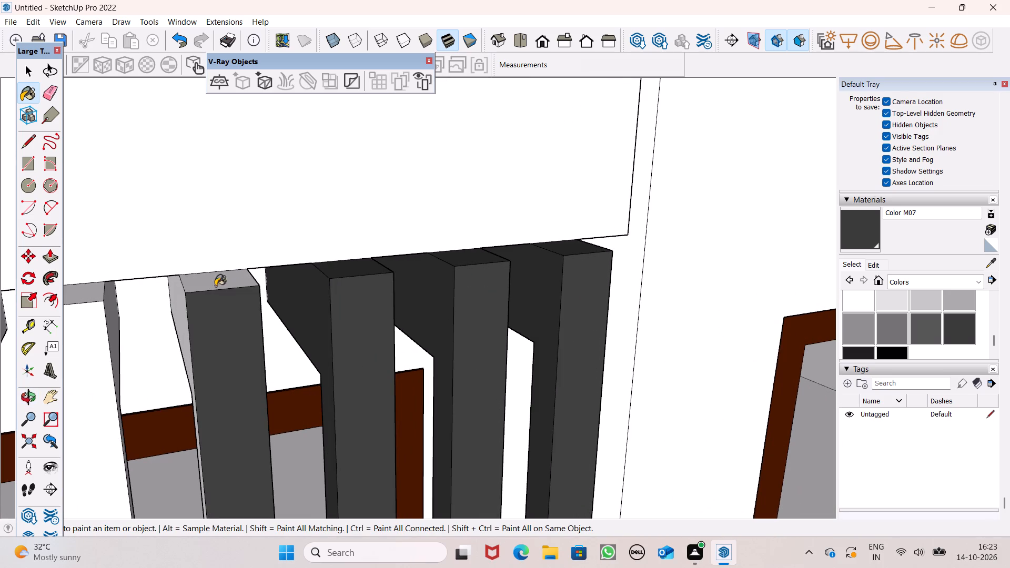
pyautogui.click(184, 321)
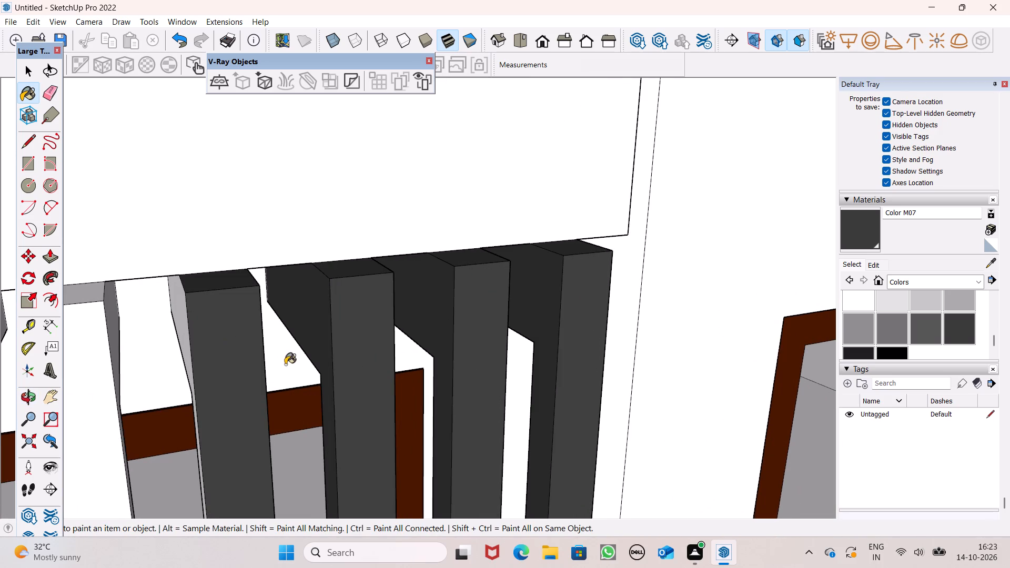
pyautogui.moveTo(129, 428); pyautogui.dragTo(9, 448, button='middle')
pyautogui.scroll(3, 228, 297)
pyautogui.click(238, 289)
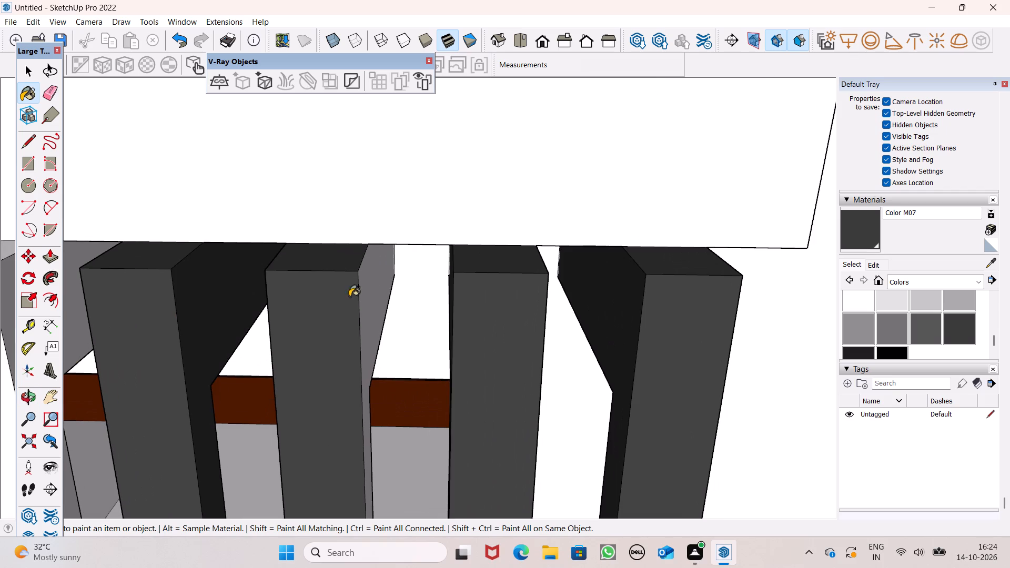
pyautogui.click(379, 296)
# Paint all visible faces of the fifth slat and the front, top and outer side of the sixth with Color M07.
pyautogui.scroll(-11, 378, 295)
pyautogui.scroll(1, 419, 313)
pyautogui.moveTo(419, 313); pyautogui.dragTo(421, 271, button='middle')
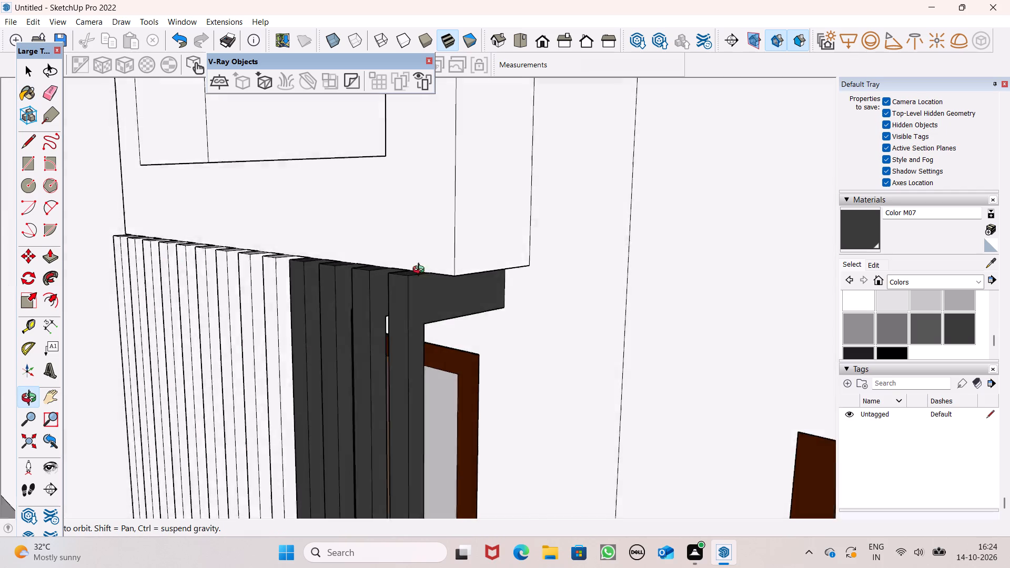
pyautogui.moveTo(421, 271); pyautogui.dragTo(536, 260, button='middle')
pyautogui.scroll(1, 519, 263)
pyautogui.click(266, 302)
pyautogui.moveTo(219, 291); pyautogui.dragTo(229, 291)
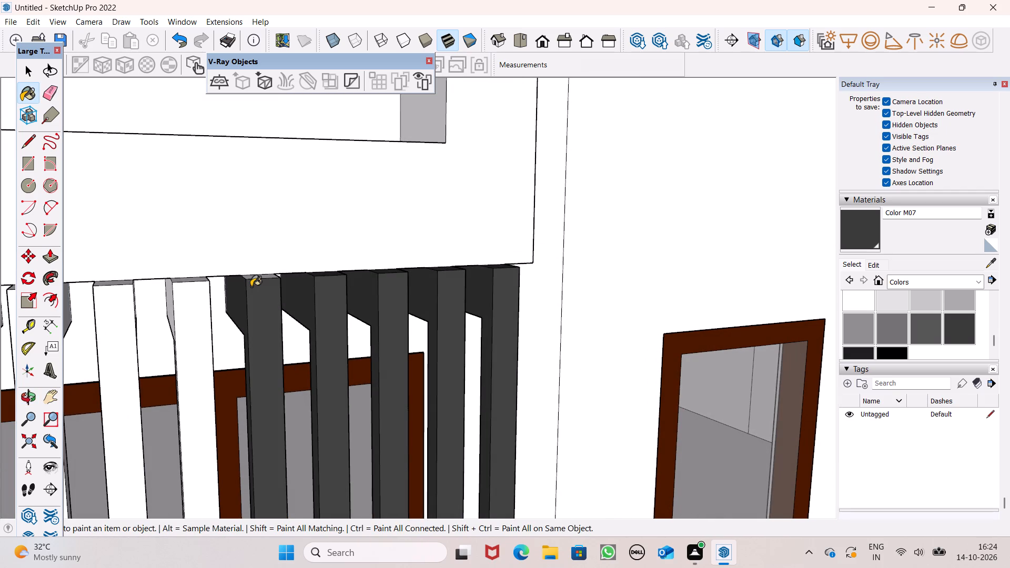
pyautogui.scroll(5, 252, 280)
pyautogui.click(259, 277)
pyautogui.moveTo(224, 321); pyautogui.dragTo(58, 323, button='middle')
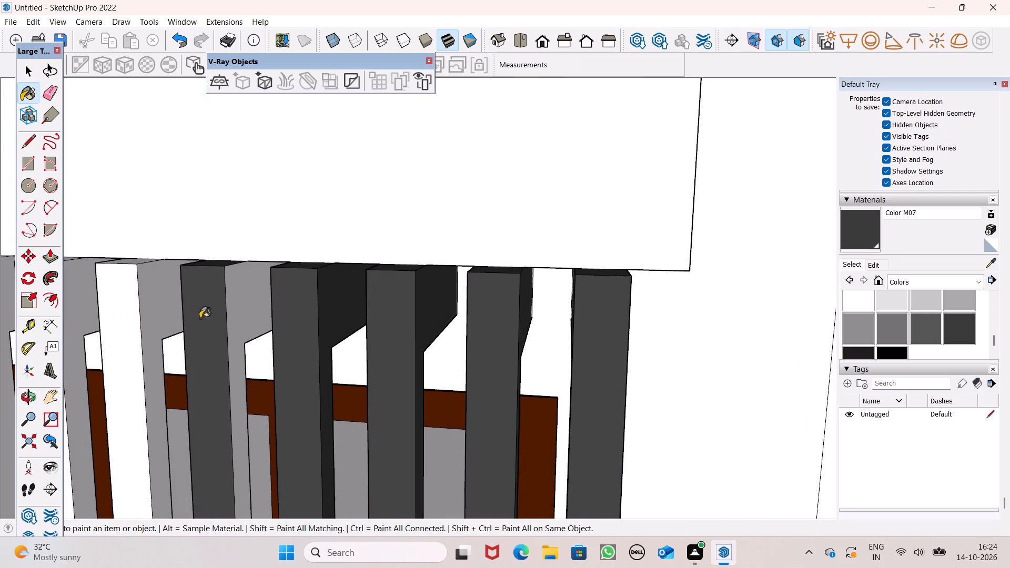
pyautogui.click(237, 301)
pyautogui.click(163, 302)
pyautogui.click(130, 258)
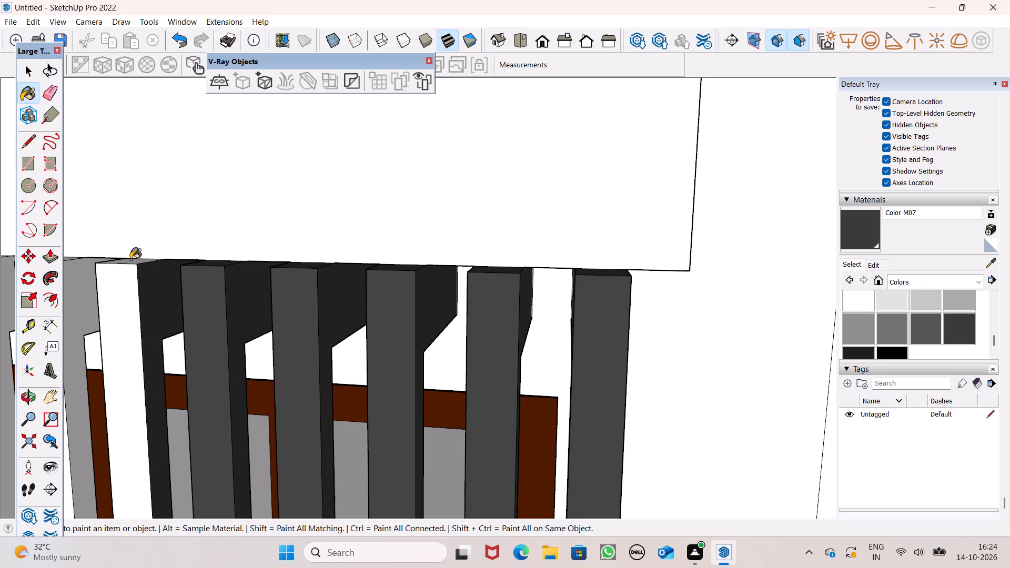
pyautogui.click(131, 259)
pyautogui.click(118, 278)
# Paint the seventh slat's front, top and inner side and the sixth slat's remaining inner side with Color M07.
pyautogui.scroll(-7, 256, 282)
pyautogui.scroll(-3, 278, 191)
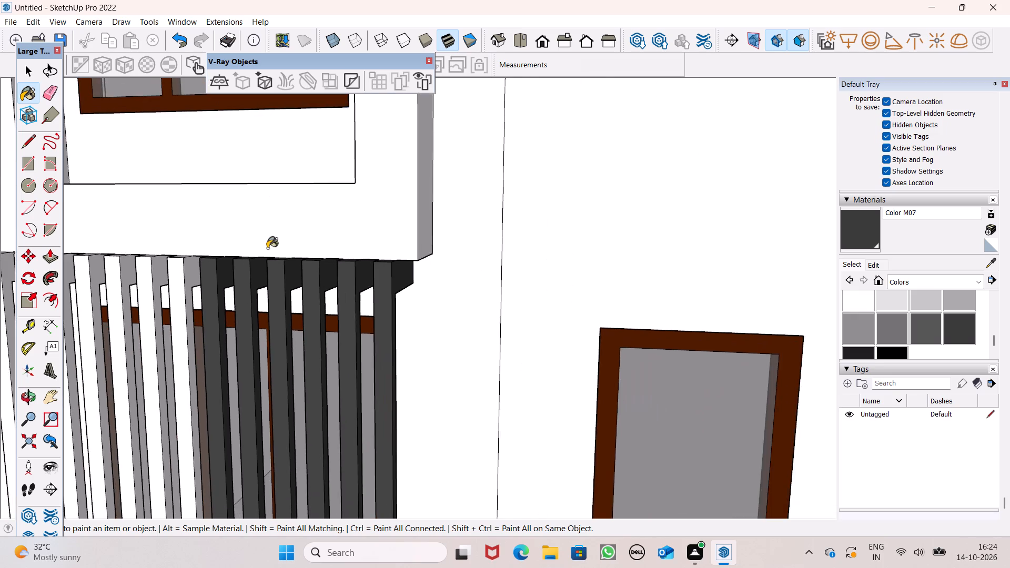
pyautogui.scroll(1, 269, 298)
pyautogui.moveTo(267, 300); pyautogui.dragTo(542, 313, button='middle')
pyautogui.scroll(1, 197, 315)
pyautogui.scroll(-1, 174, 321)
pyautogui.scroll(1, 176, 323)
pyautogui.scroll(-1, 207, 323)
pyautogui.scroll(3, 227, 323)
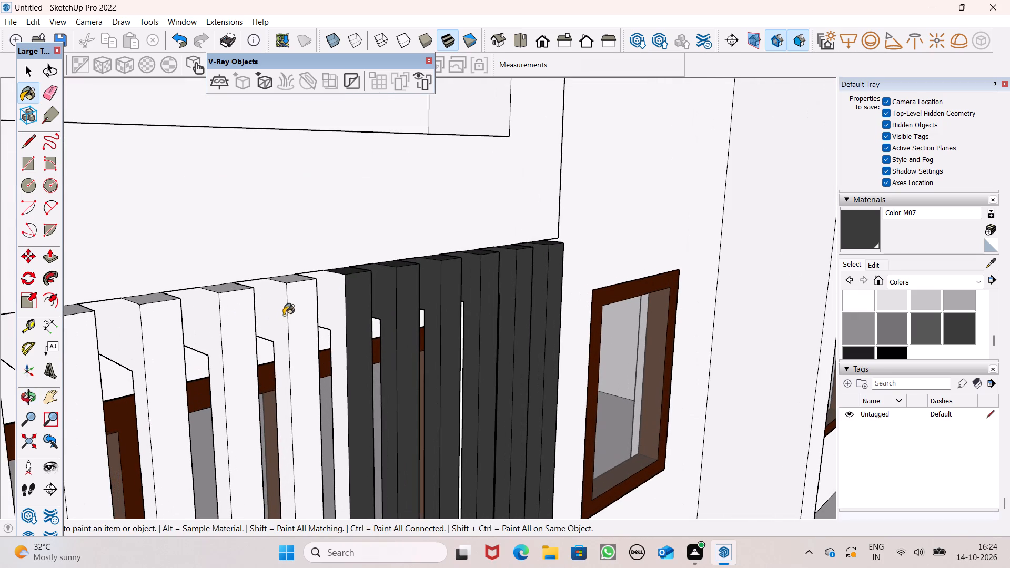
pyautogui.click(284, 315)
pyautogui.click(301, 303)
pyautogui.click(294, 277)
pyautogui.click(319, 287)
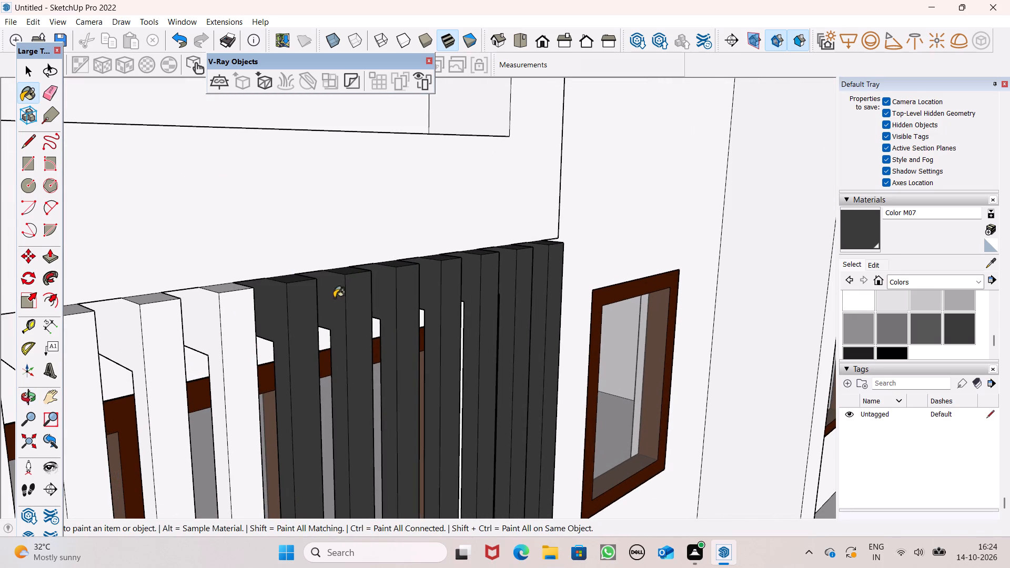
# Paint the seventh slat's unpainted side and the front and side faces of the next two slats with Color M07.
pyautogui.moveTo(327, 326); pyautogui.dragTo(1, 319, button='middle')
pyautogui.scroll(1, 5, 313)
pyautogui.scroll(3, 331, 279)
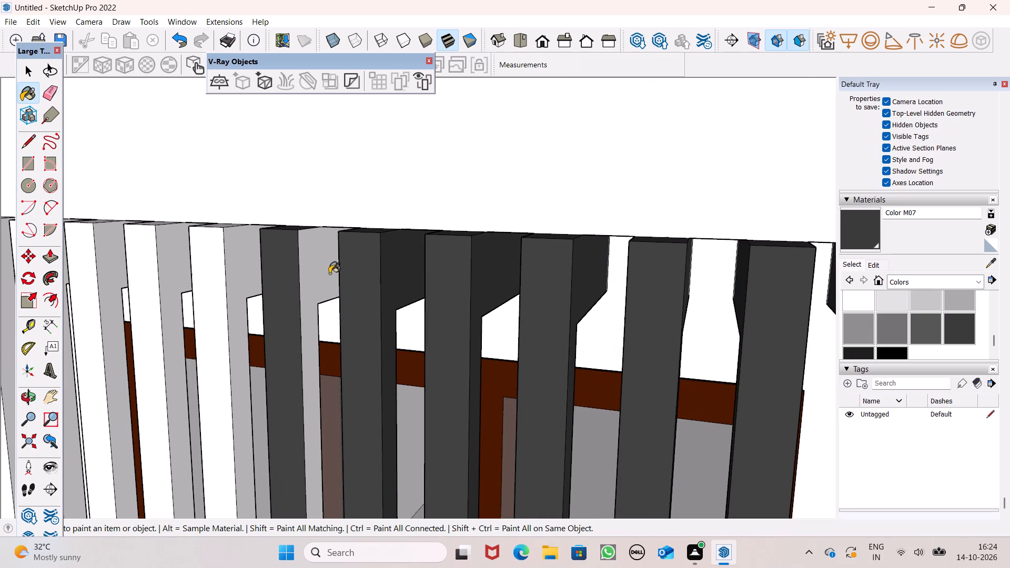
pyautogui.moveTo(329, 272); pyautogui.dragTo(316, 272)
pyautogui.moveTo(244, 266); pyautogui.dragTo(225, 266)
pyautogui.click(205, 263)
pyautogui.click(243, 259)
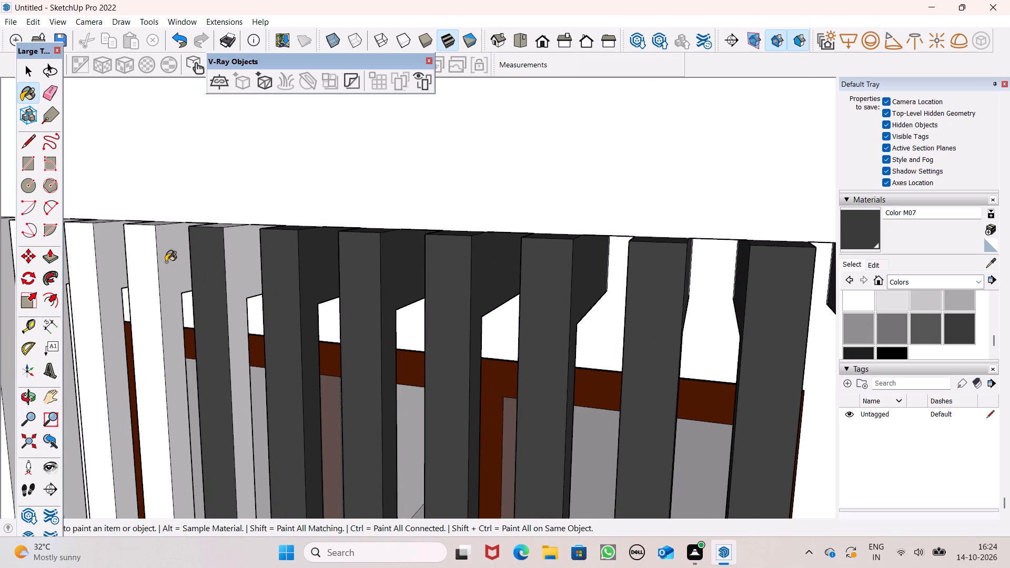
pyautogui.moveTo(164, 262); pyautogui.dragTo(155, 260)
pyautogui.click(140, 257)
# Paint the unpainted front and side faces of the last slats at the far end of the window screen with Color M07.
pyautogui.scroll(-5, 225, 243)
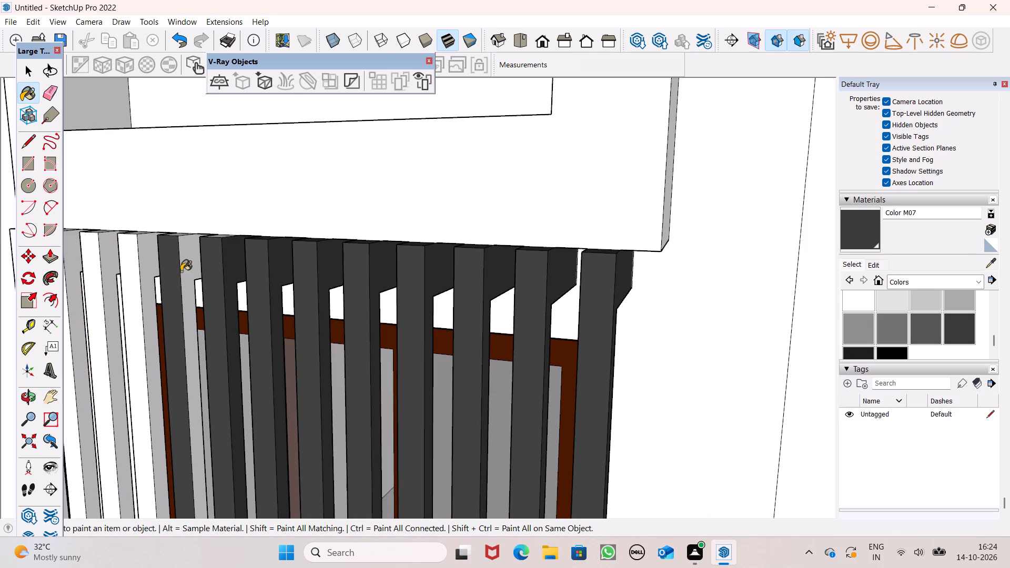
pyautogui.click(194, 265)
pyautogui.click(142, 270)
pyautogui.click(120, 268)
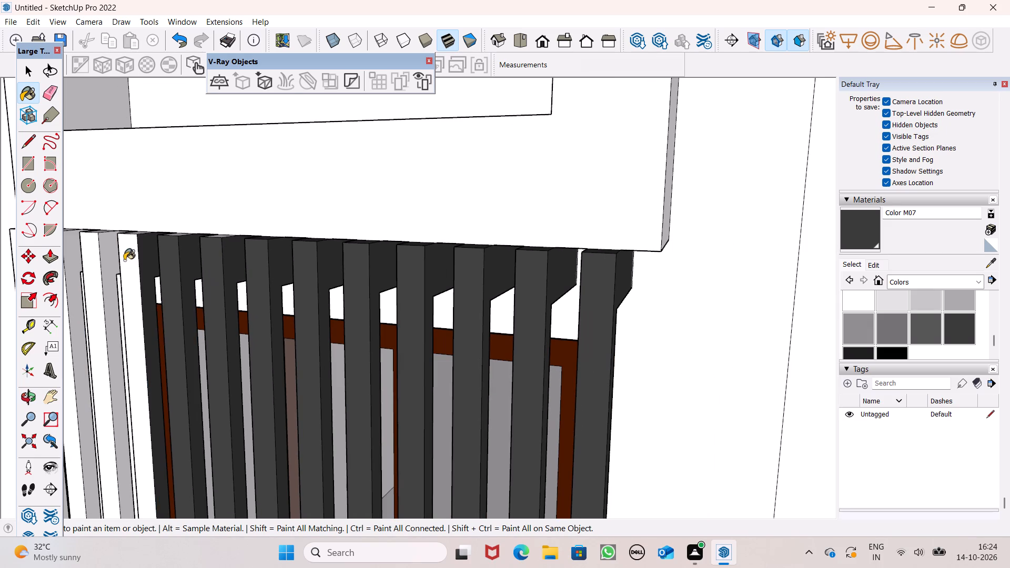
pyautogui.click(95, 260)
pyautogui.click(104, 253)
pyautogui.scroll(-2, 104, 253)
pyautogui.scroll(-6, 214, 202)
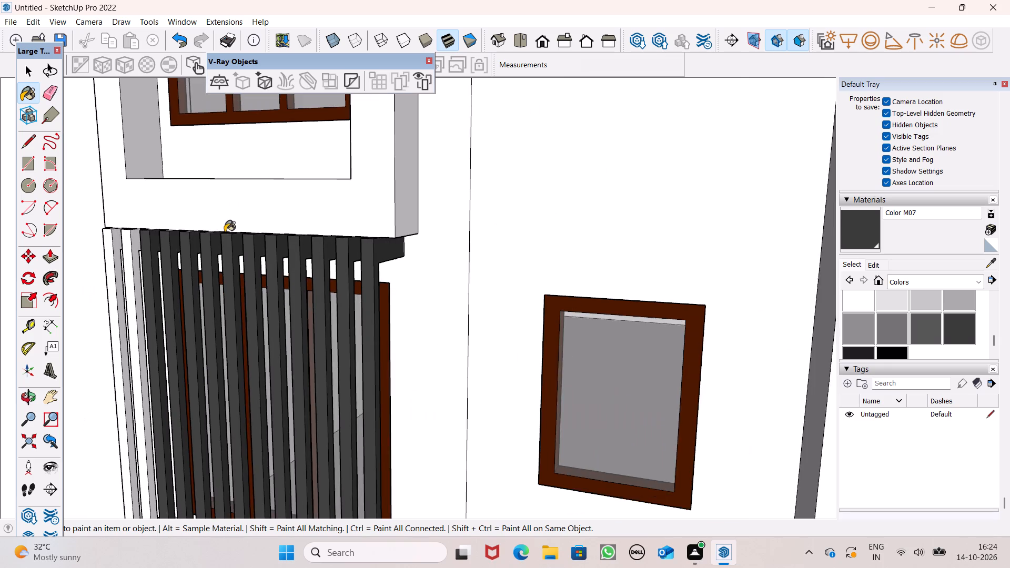
pyautogui.scroll(7, 122, 252)
pyautogui.click(115, 247)
pyautogui.click(135, 238)
pyautogui.click(151, 229)
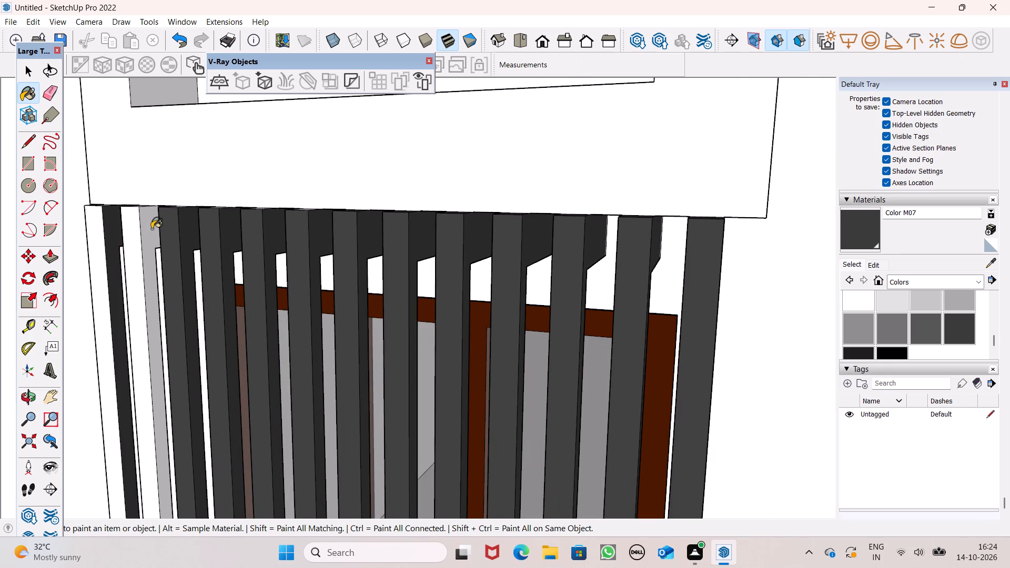
pyautogui.click(98, 230)
# Paint the remaining white top faces of the window screen's slats with Color M07.
pyautogui.scroll(-6, 131, 230)
pyautogui.moveTo(210, 269); pyautogui.dragTo(388, 472, button='middle')
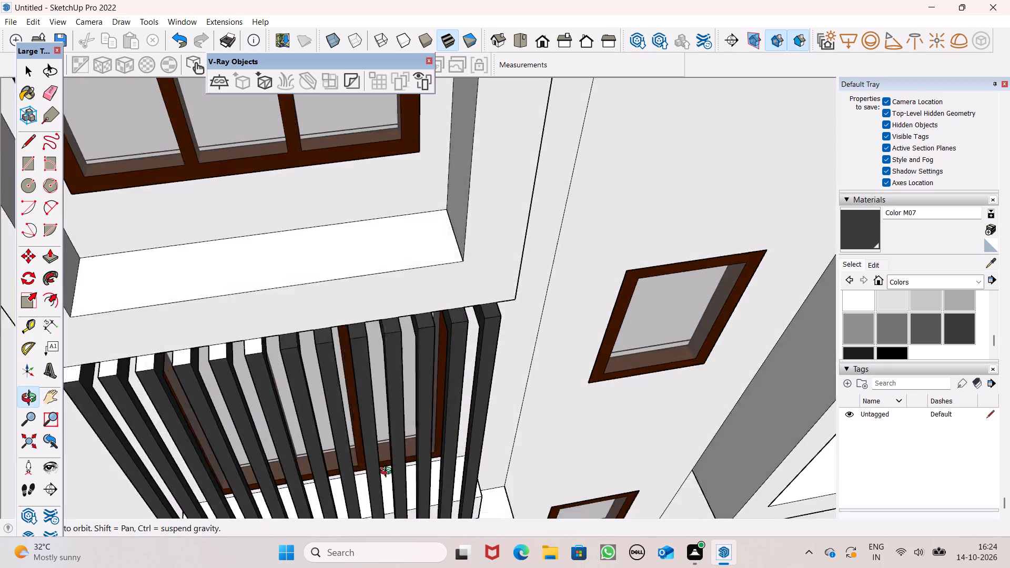
pyautogui.moveTo(388, 472); pyautogui.dragTo(395, 440, button='middle')
pyautogui.scroll(6, 233, 354)
pyautogui.moveTo(159, 349); pyautogui.dragTo(182, 349)
pyautogui.click(236, 346)
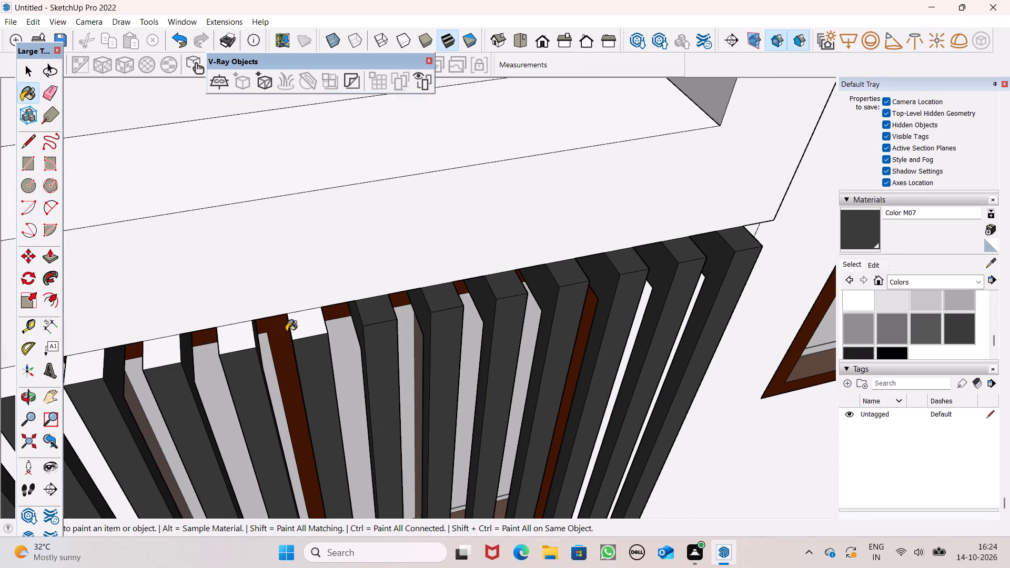
pyautogui.click(305, 331)
pyautogui.click(176, 345)
pyautogui.scroll(-9, 379, 243)
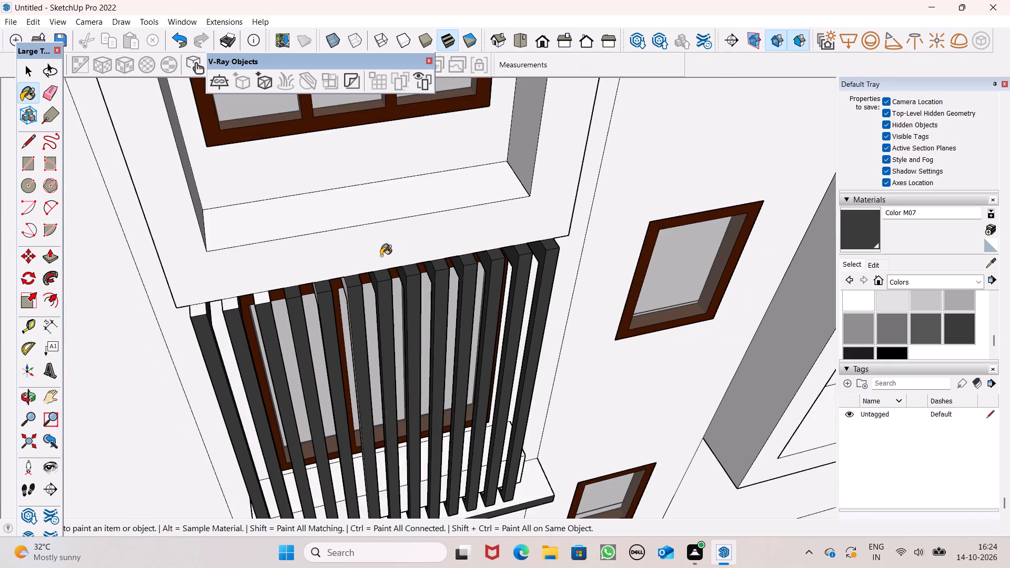
pyautogui.scroll(9, 234, 297)
pyautogui.click(203, 307)
pyautogui.click(298, 293)
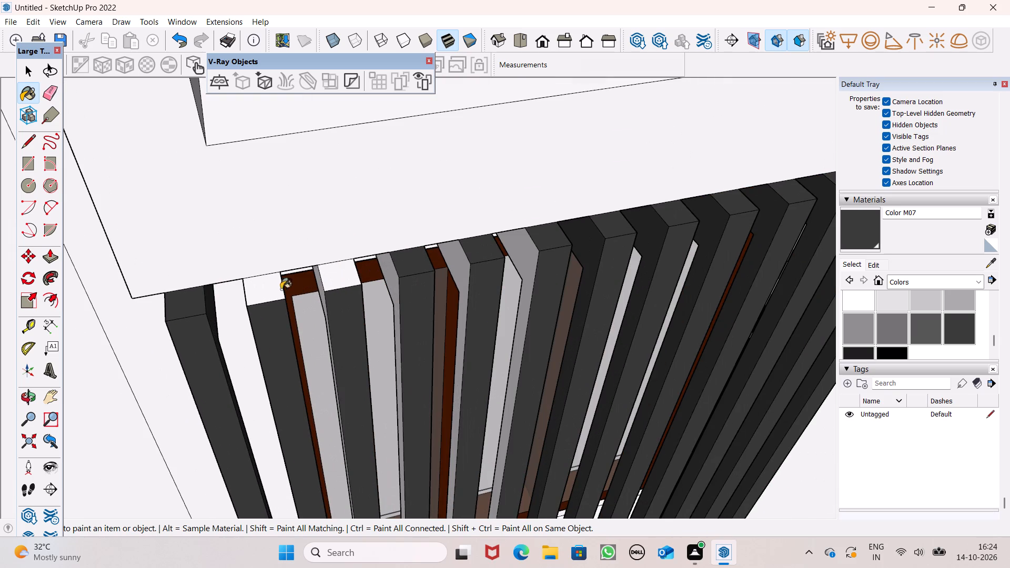
pyautogui.moveTo(269, 293); pyautogui.dragTo(296, 295)
pyautogui.click(361, 282)
pyautogui.click(327, 276)
pyautogui.click(263, 287)
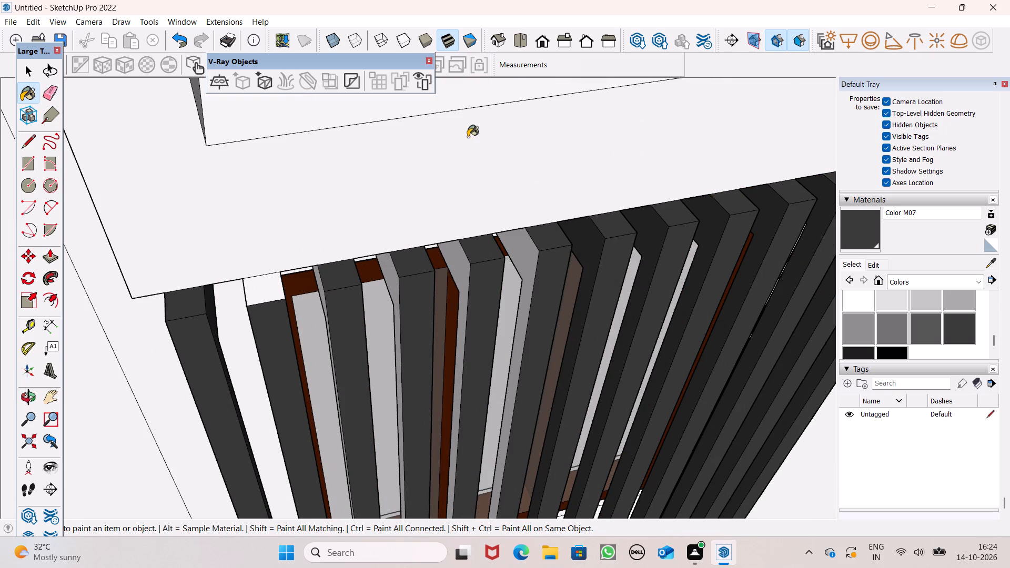
# Paint the unpainted far-side faces of the six end slats of the window screen with Color M07.
pyautogui.scroll(-9, 468, 137)
pyautogui.moveTo(441, 280); pyautogui.dragTo(547, 211, button='middle')
pyautogui.scroll(-1, 417, 214)
pyautogui.scroll(4, 415, 217)
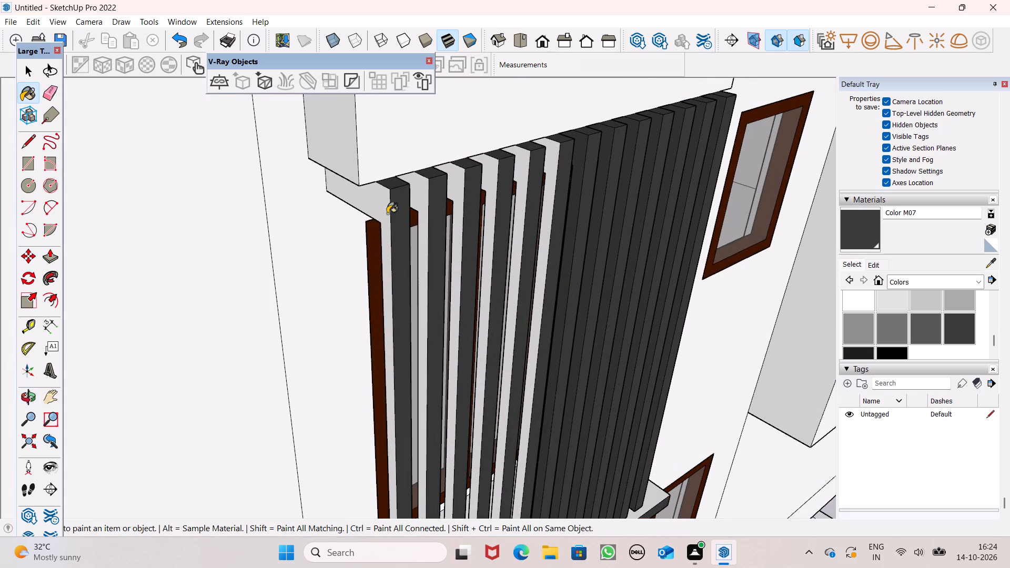
pyautogui.moveTo(375, 209); pyautogui.dragTo(385, 204)
pyautogui.click(425, 185)
pyautogui.click(458, 179)
pyautogui.click(486, 168)
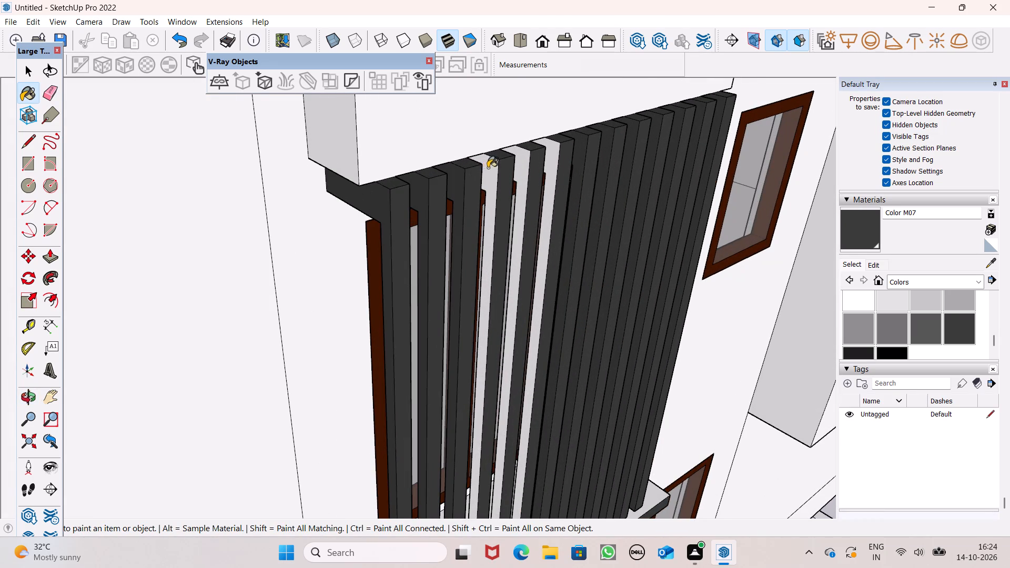
pyautogui.click(520, 158)
pyautogui.click(549, 153)
# Examine the completed slat screen and the whole side elevation for elements still lacking their finish.
pyautogui.scroll(-7, 520, 156)
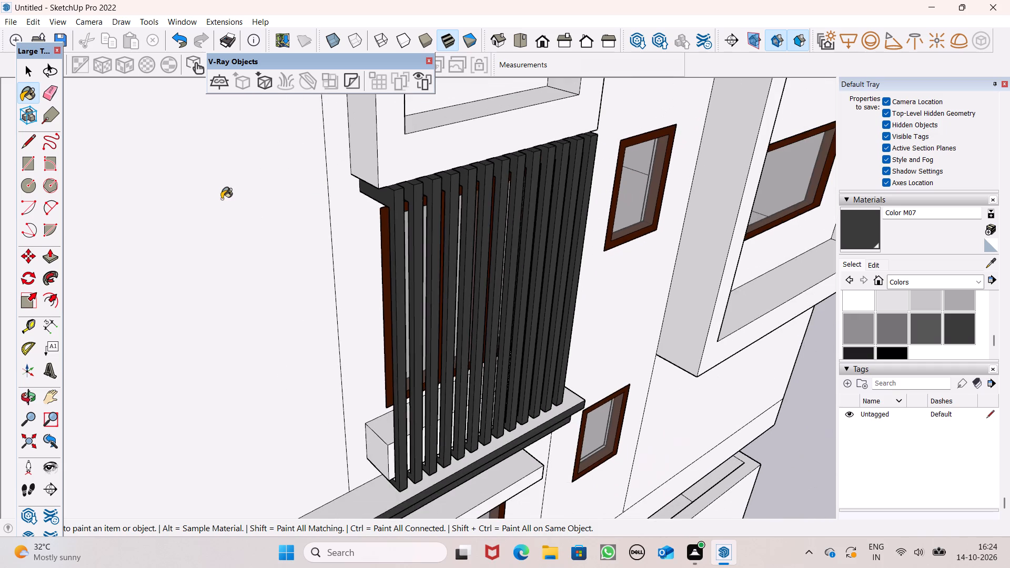
pyautogui.scroll(-1, 221, 199)
pyautogui.moveTo(390, 298); pyautogui.dragTo(345, 221, button='middle')
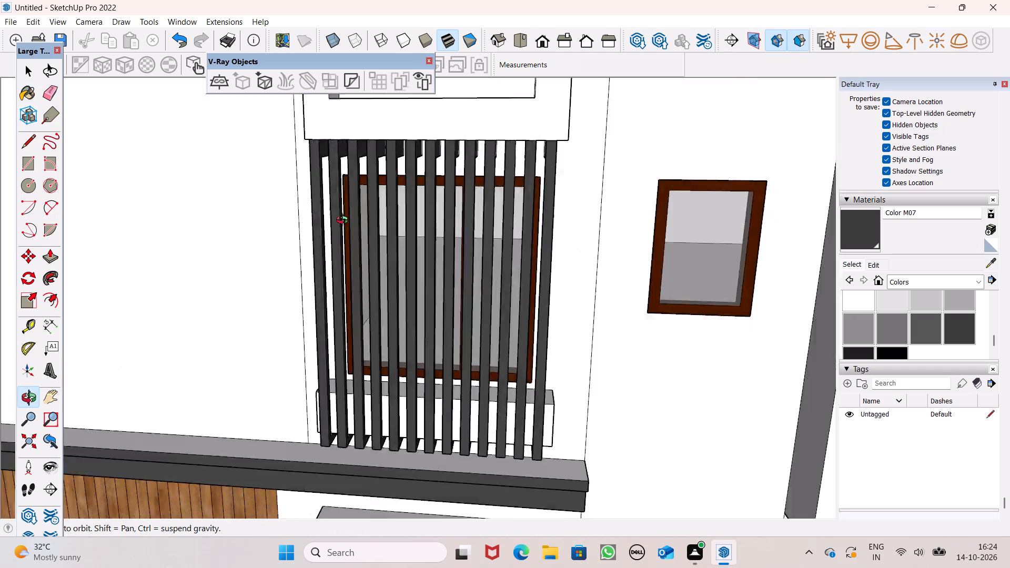
pyautogui.moveTo(345, 221); pyautogui.dragTo(659, 221, button='middle')
pyautogui.moveTo(658, 225); pyautogui.dragTo(638, 233, button='middle')
pyautogui.moveTo(587, 244); pyautogui.dragTo(365, 247, button='middle')
pyautogui.scroll(-2, 476, 253)
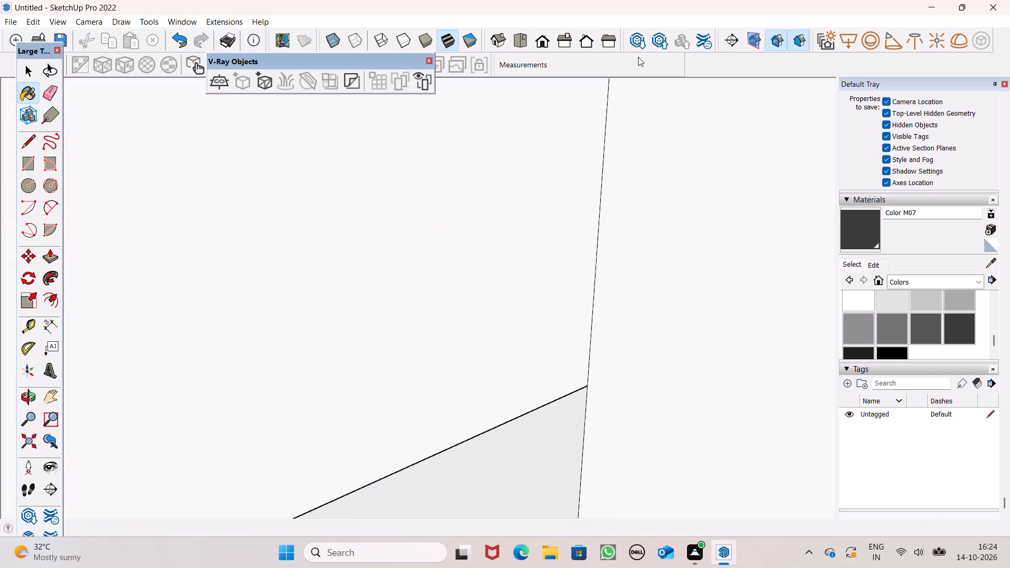
pyautogui.click(559, 41)
pyautogui.scroll(-9, 418, 290)
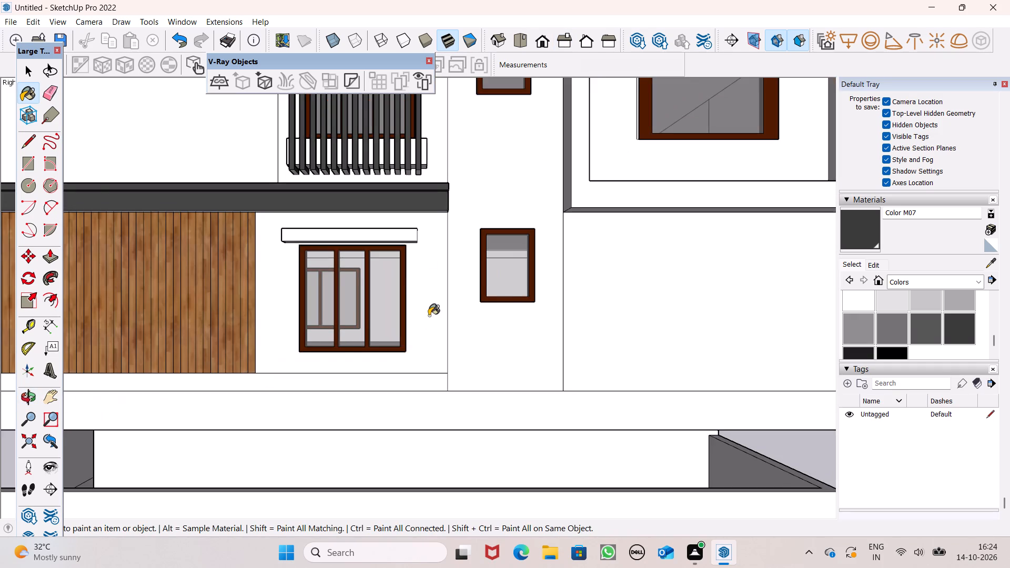
pyautogui.scroll(1, 429, 326)
pyautogui.scroll(-12, 430, 322)
pyautogui.moveTo(447, 174); pyautogui.dragTo(464, 405, button='middle')
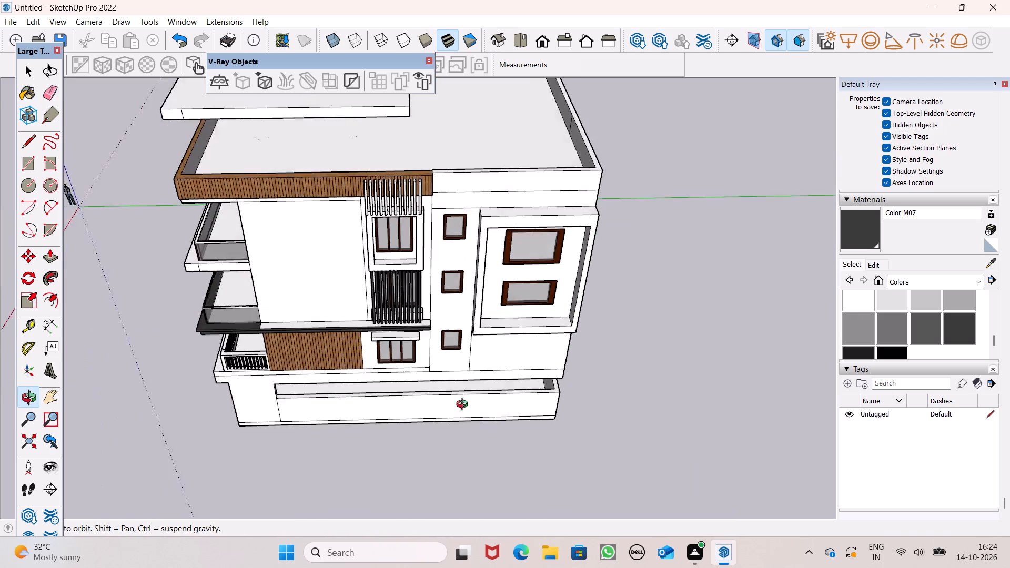
pyautogui.moveTo(464, 405); pyautogui.dragTo(471, 395, button='middle')
# Paint the top faces of the first five slats in front of the upper wood band with Color M07.
pyautogui.scroll(6, 398, 267)
pyautogui.scroll(8, 388, 158)
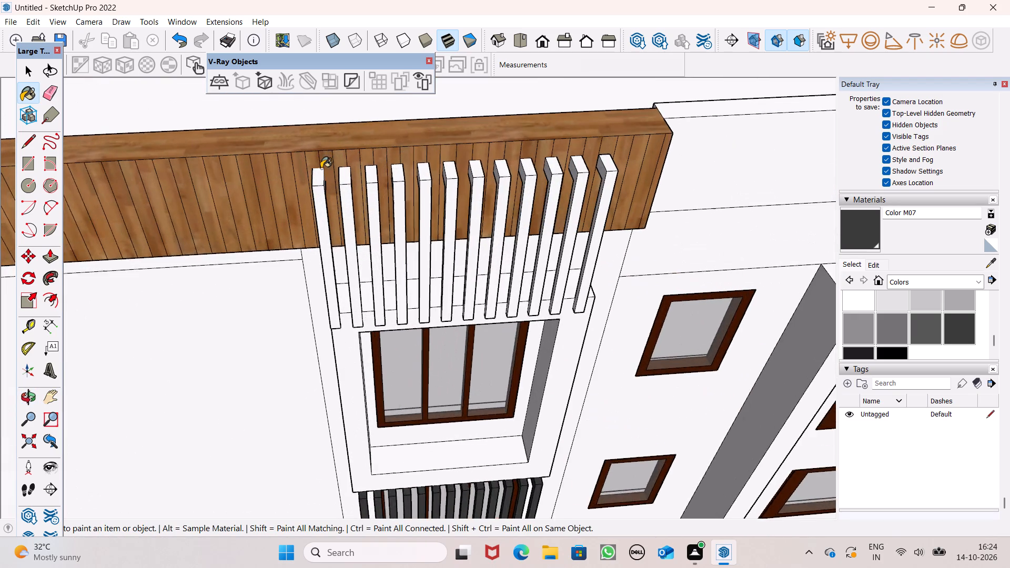
pyautogui.scroll(2, 321, 168)
pyautogui.moveTo(316, 182); pyautogui.dragTo(322, 181)
pyautogui.scroll(11, 334, 169)
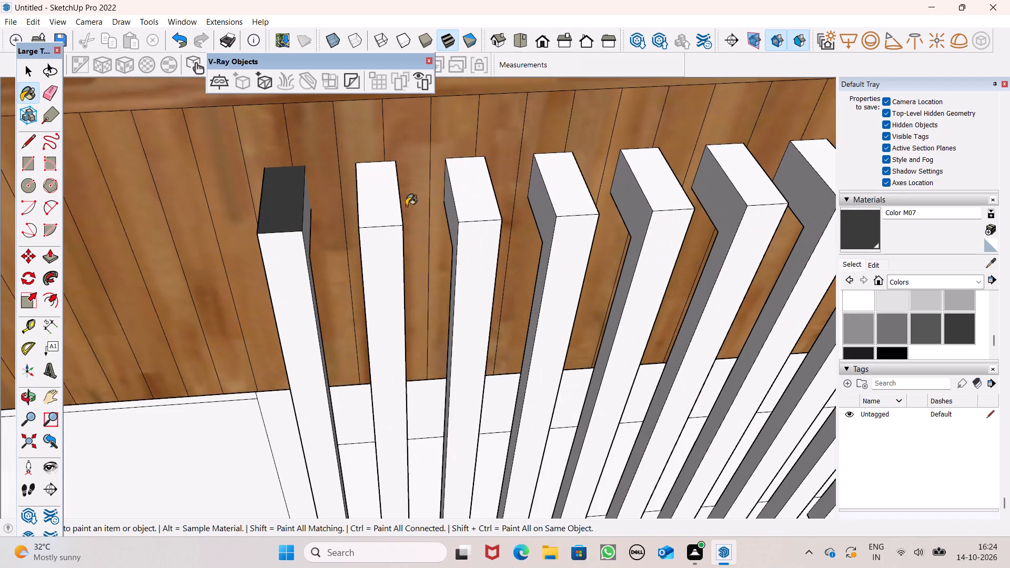
pyautogui.moveTo(378, 210); pyautogui.dragTo(391, 210)
pyautogui.moveTo(467, 204); pyautogui.dragTo(492, 201)
pyautogui.click(568, 196)
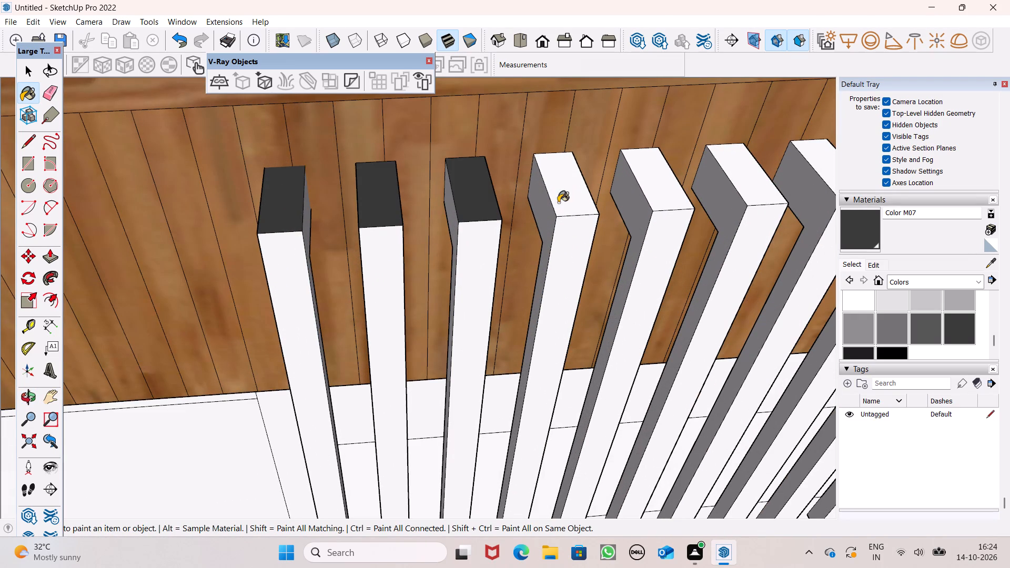
pyautogui.click(670, 190)
# Paint the top faces of the remaining seven slats in front of the upper wood band with Color M07.
pyautogui.scroll(-1, 184, 288)
pyautogui.scroll(1, 174, 280)
pyautogui.scroll(-4, 171, 282)
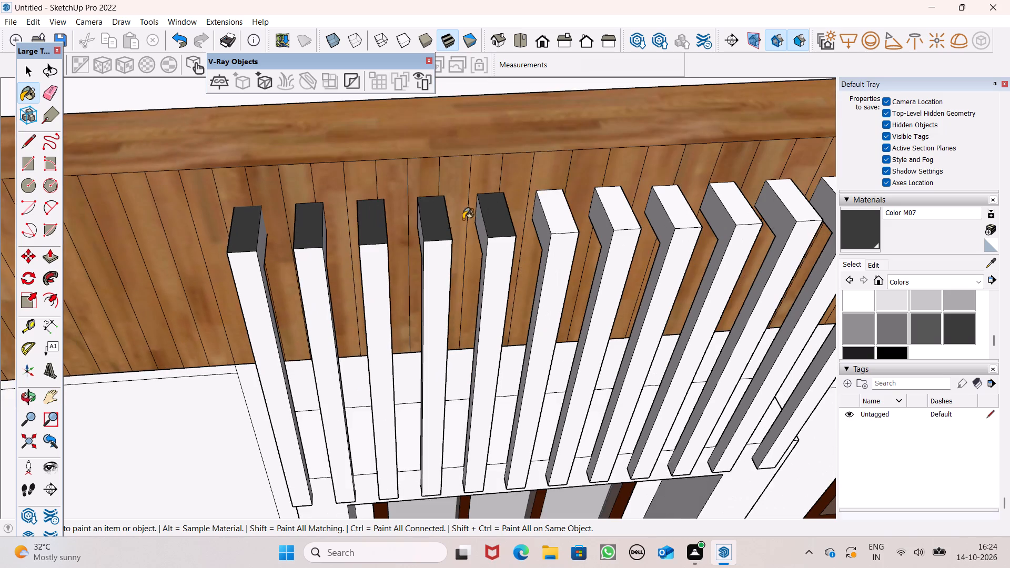
pyautogui.scroll(-7, 292, 382)
pyautogui.scroll(6, 652, 279)
pyautogui.scroll(5, 530, 299)
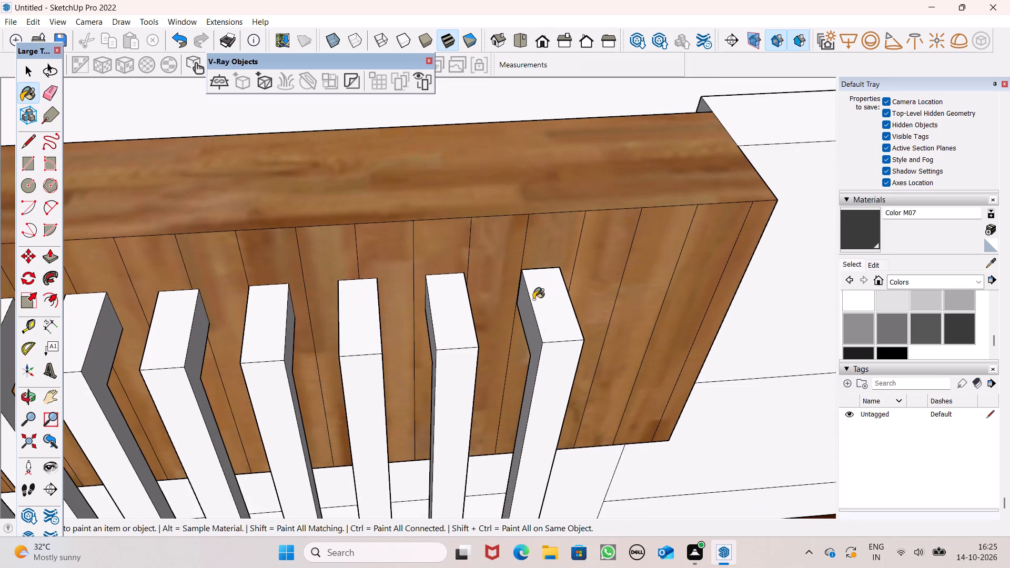
pyautogui.click(533, 299)
pyautogui.click(468, 307)
pyautogui.moveTo(359, 321); pyautogui.dragTo(364, 316)
pyautogui.scroll(-4, 526, 263)
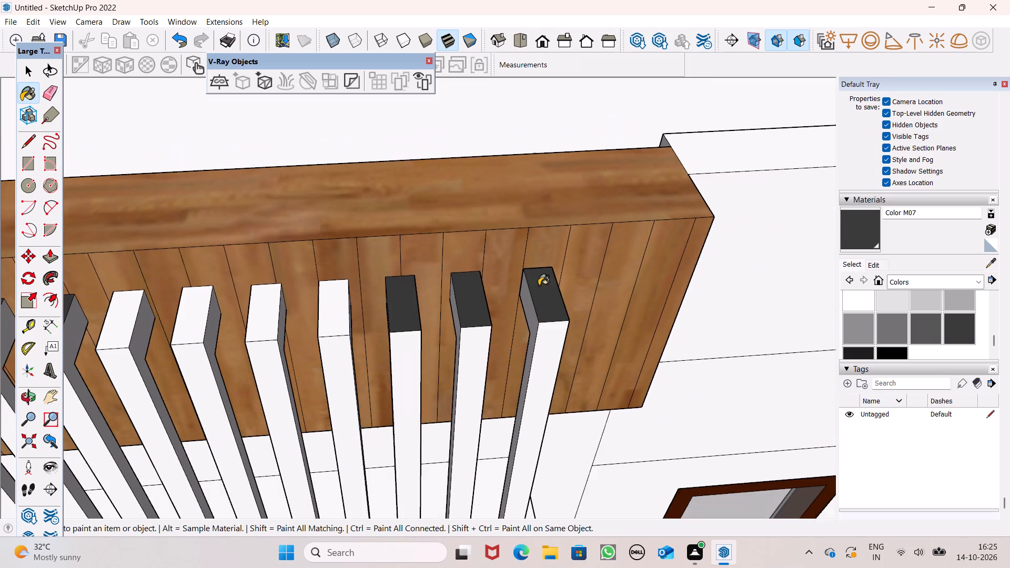
pyautogui.scroll(4, 346, 312)
pyautogui.click(358, 310)
pyautogui.moveTo(247, 311); pyautogui.dragTo(253, 311)
pyautogui.scroll(-7, 346, 268)
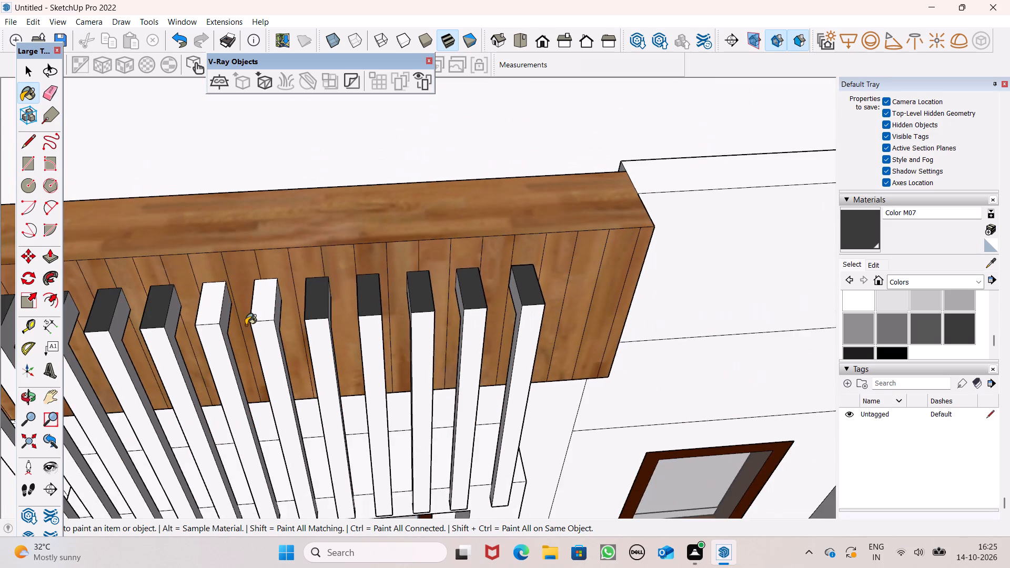
pyautogui.scroll(3, 248, 322)
pyautogui.click(287, 295)
pyautogui.click(215, 294)
# Paint the fronts of the seven upper slats nearest the wood band's corner with Color M07, plus the exposed sides of three of them.
pyautogui.moveTo(222, 352); pyautogui.dragTo(232, 346)
pyautogui.click(241, 323)
pyautogui.click(285, 330)
pyautogui.click(369, 344)
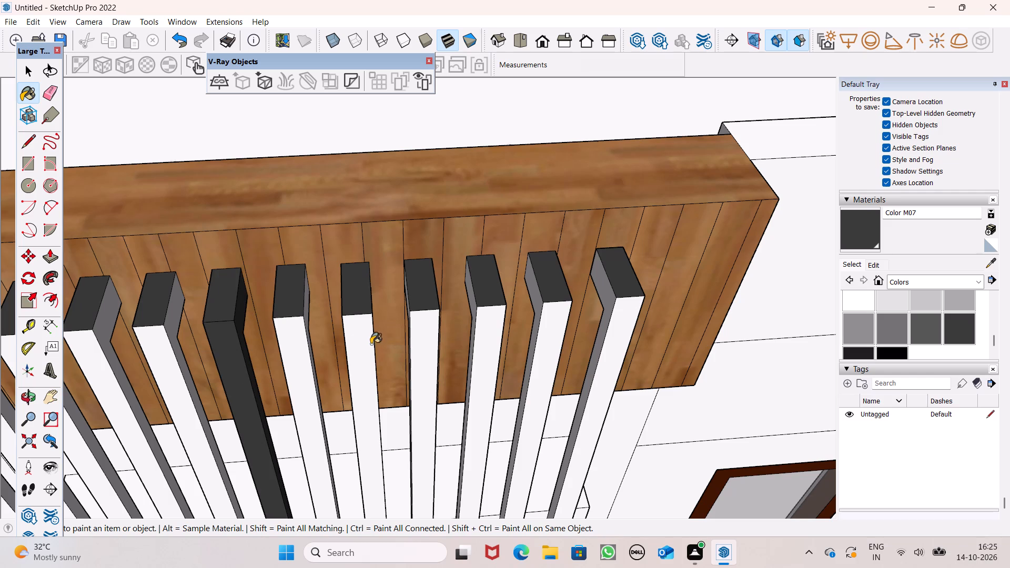
pyautogui.click(438, 344)
pyautogui.moveTo(486, 343); pyautogui.dragTo(496, 343)
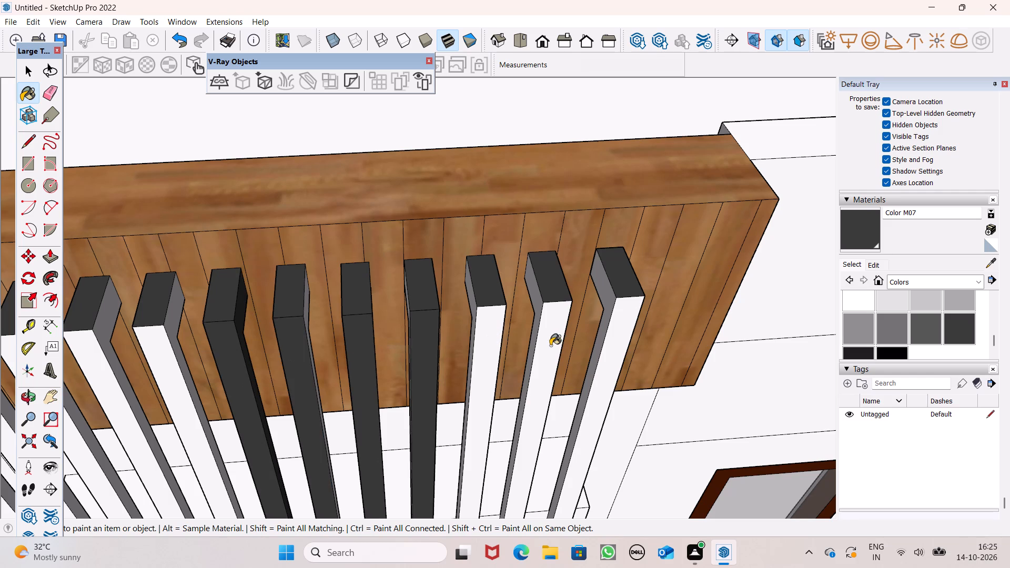
pyautogui.click(550, 346)
pyautogui.click(613, 343)
pyautogui.click(611, 299)
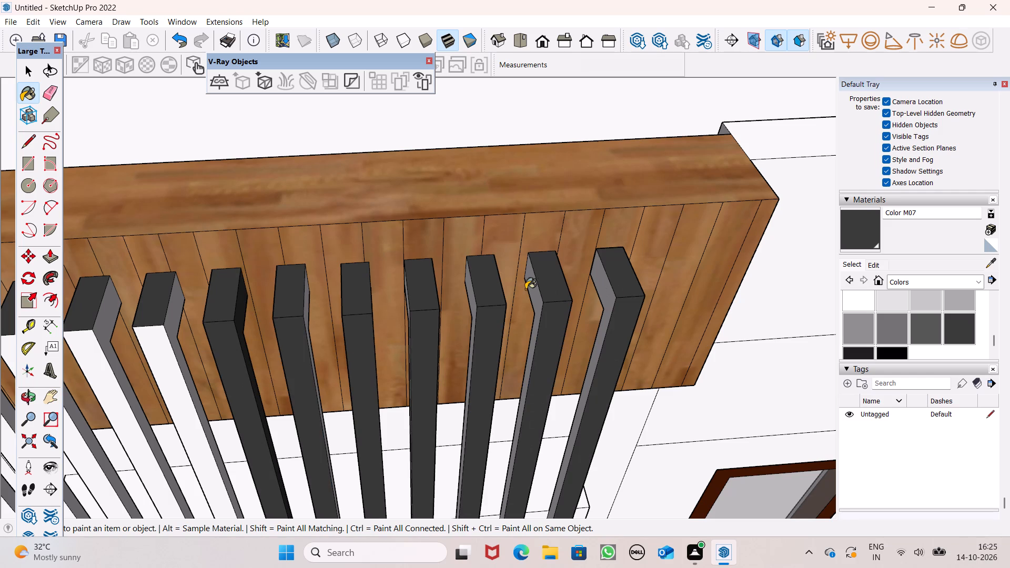
pyautogui.click(531, 287)
# Paint the exposed white sides of the third to seventh upper slats, counted from the wood band's corner, with Color M07.
pyautogui.scroll(1, 505, 305)
pyautogui.moveTo(505, 305); pyautogui.dragTo(627, 277, button='middle')
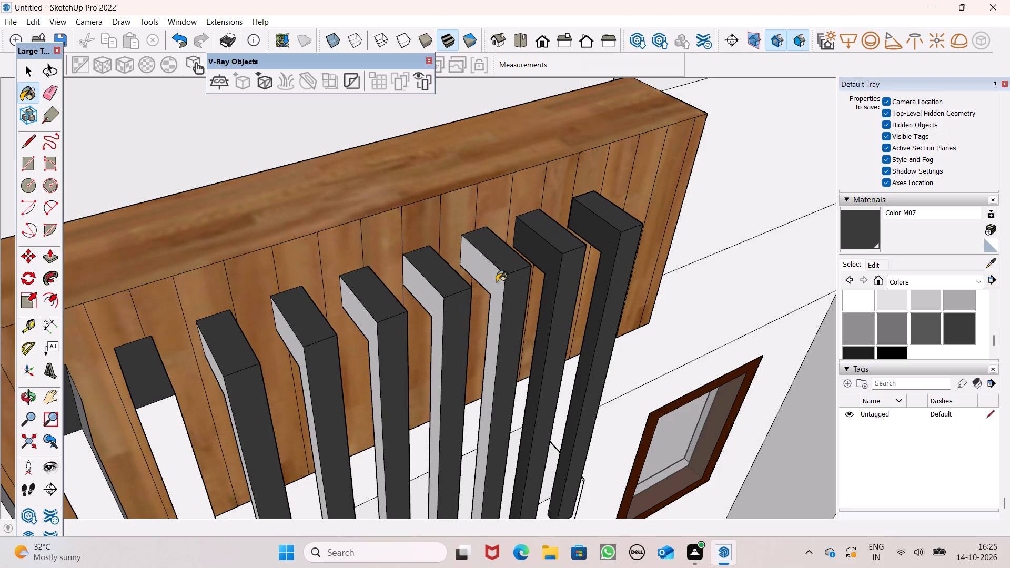
pyautogui.click(497, 281)
pyautogui.moveTo(427, 288); pyautogui.dragTo(421, 289)
pyautogui.click(362, 309)
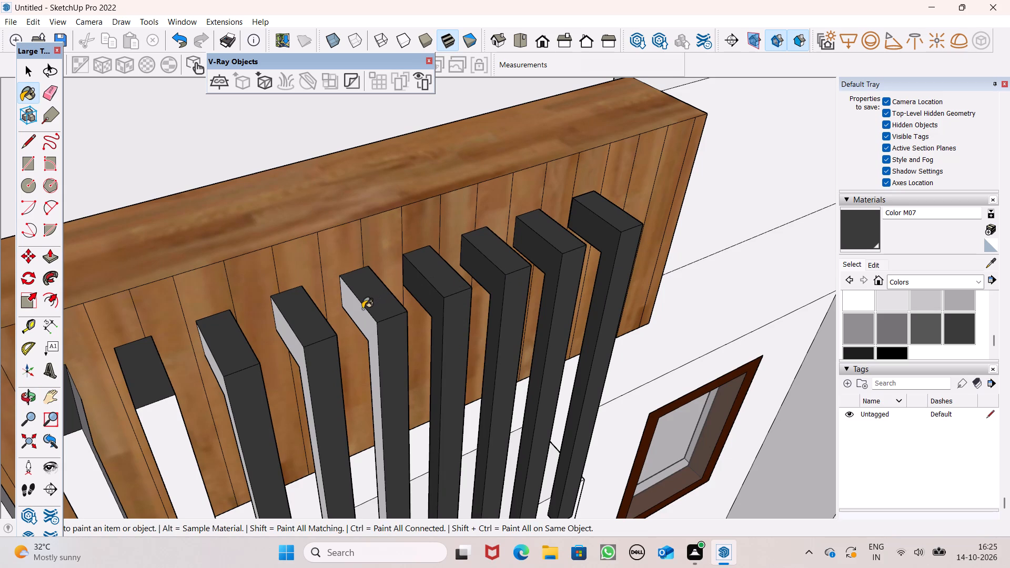
pyautogui.moveTo(291, 336); pyautogui.dragTo(299, 330)
pyautogui.scroll(-5, 350, 291)
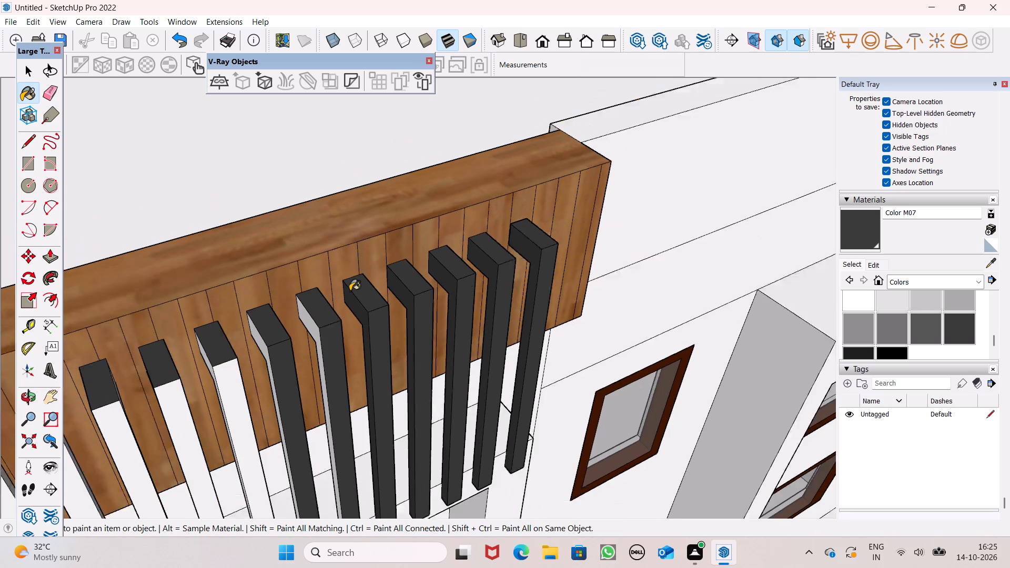
pyautogui.scroll(-2, 350, 291)
pyautogui.scroll(-1, 267, 363)
pyautogui.scroll(5, 267, 363)
pyautogui.moveTo(271, 362); pyautogui.dragTo(384, 319, button='middle')
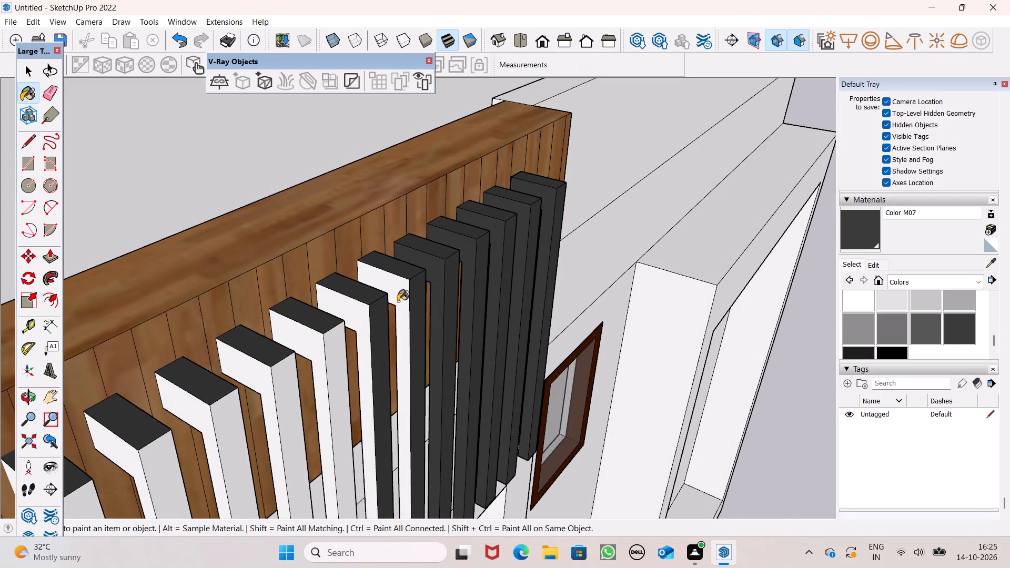
pyautogui.click(399, 298)
pyautogui.click(353, 314)
# Paint the front and side faces of the eighth, ninth and tenth upper slats from the band's corner with Color M07.
pyautogui.click(312, 342)
pyautogui.click(330, 344)
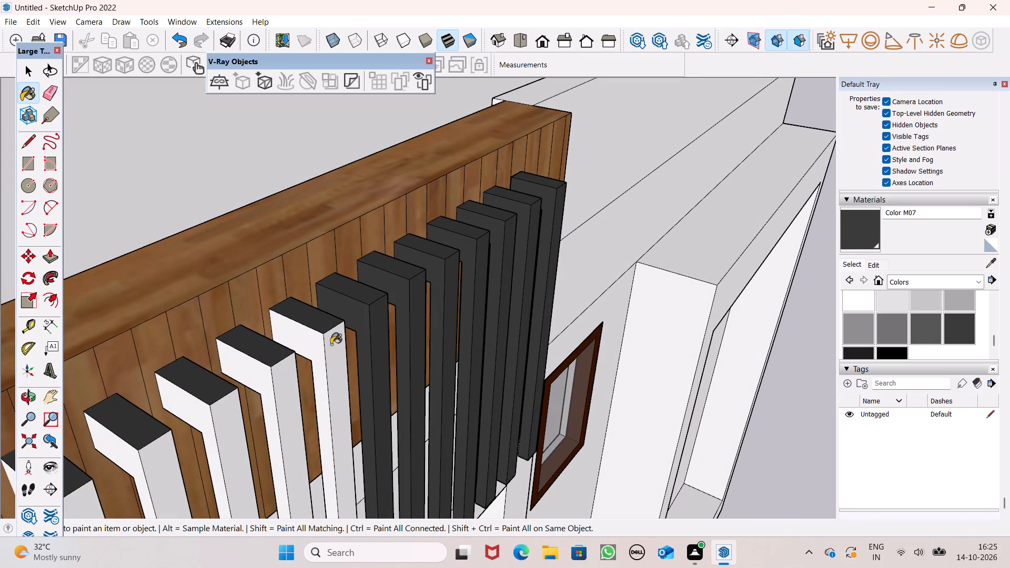
pyautogui.click(276, 372)
pyautogui.moveTo(260, 376); pyautogui.dragTo(278, 369)
pyautogui.scroll(-2, 326, 284)
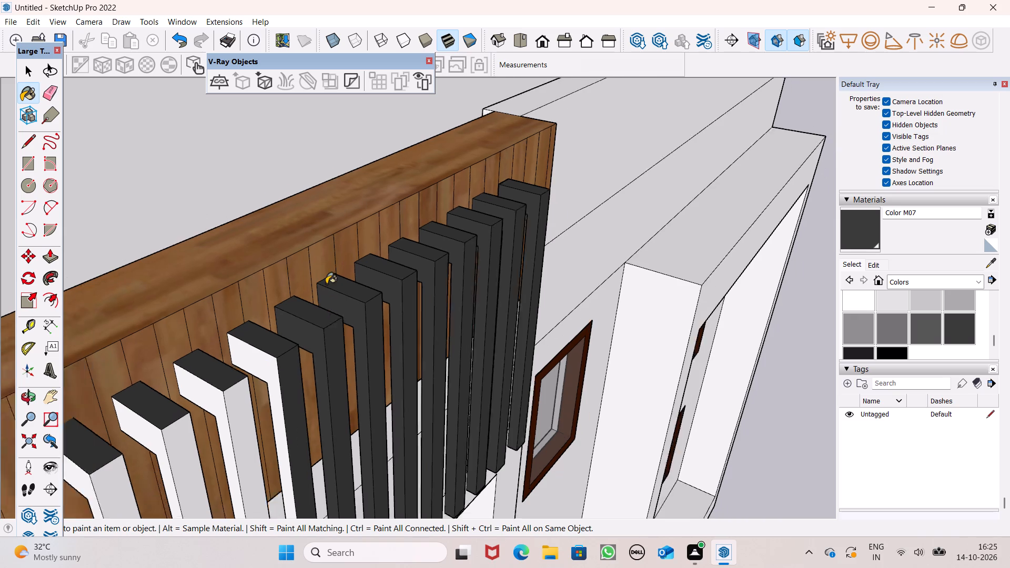
pyautogui.scroll(-6, 326, 284)
pyautogui.scroll(8, 294, 380)
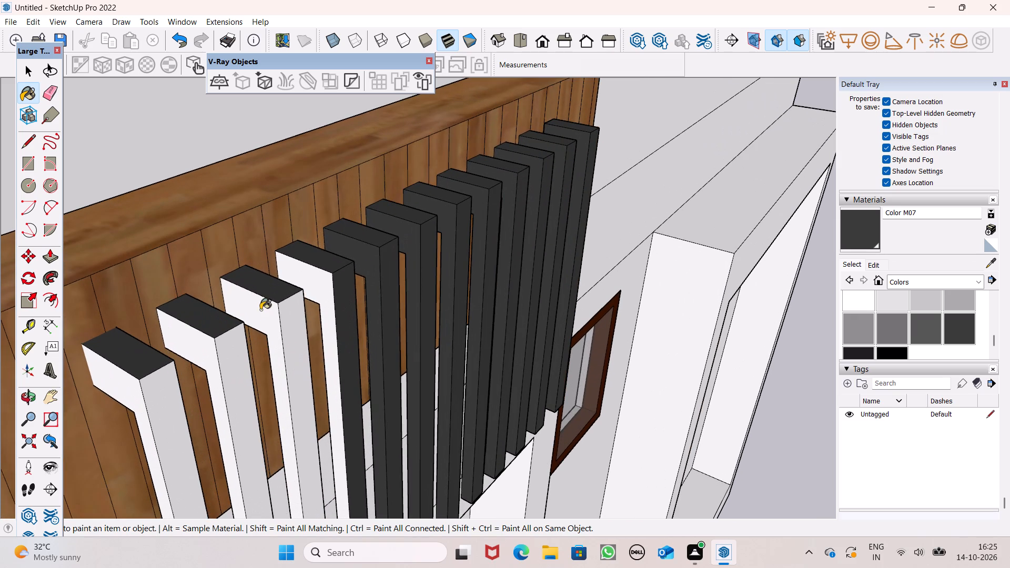
pyautogui.click(260, 310)
pyautogui.click(291, 330)
pyautogui.click(318, 286)
# Paint the front and exposed side faces of the last two upper slats with Color M07.
pyautogui.scroll(-7, 322, 292)
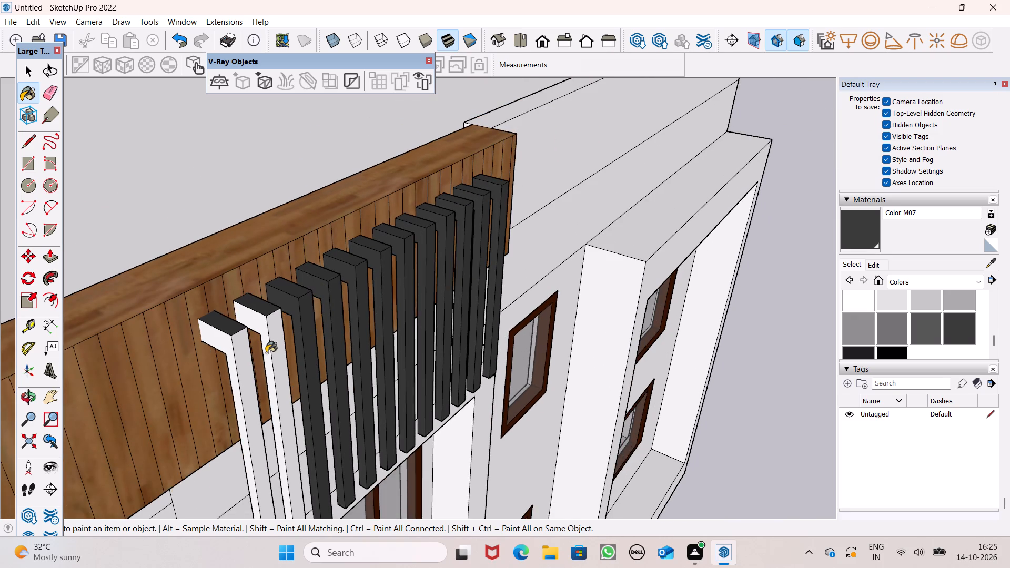
pyautogui.scroll(2, 266, 353)
pyautogui.click(271, 311)
pyautogui.moveTo(269, 311); pyautogui.dragTo(275, 311)
pyautogui.click(277, 312)
pyautogui.scroll(-6, 295, 291)
pyautogui.scroll(3, 298, 301)
pyautogui.click(266, 326)
pyautogui.click(254, 307)
pyautogui.scroll(-6, 266, 297)
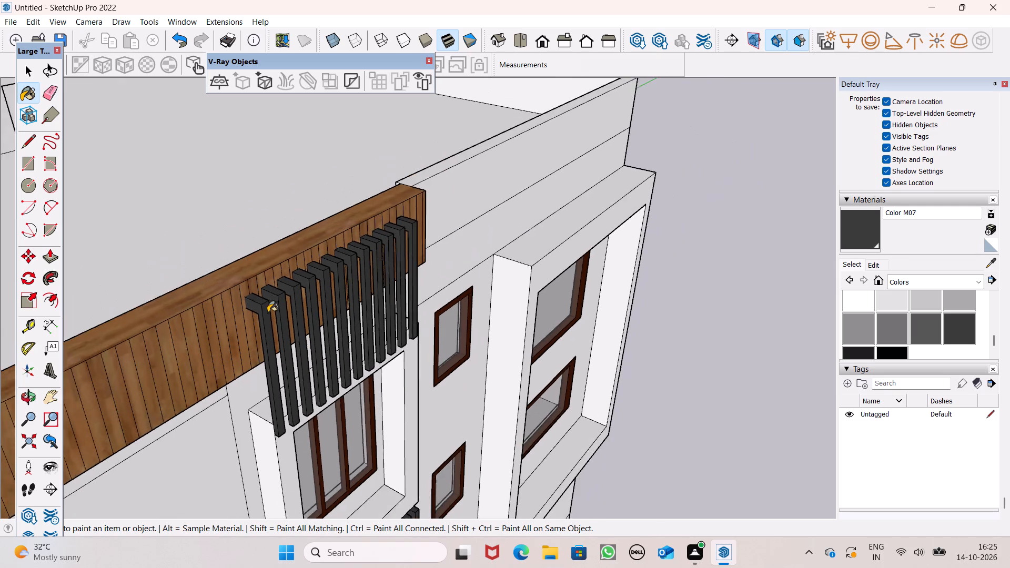
# Paint the remaining white corner-facing sides of the eight upper slats nearest the wood band's corner with Color M07.
pyautogui.scroll(-1, 268, 312)
pyautogui.moveTo(338, 363); pyautogui.dragTo(2, 319, button='middle')
pyautogui.scroll(1, 0, 318)
pyautogui.scroll(2, 554, 293)
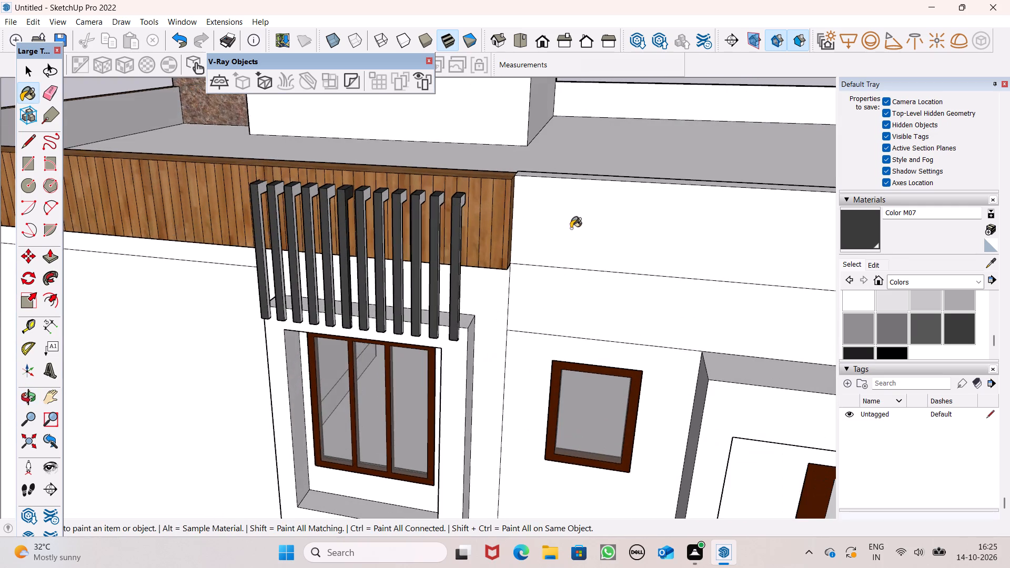
pyautogui.scroll(3, 571, 228)
pyautogui.moveTo(425, 188); pyautogui.dragTo(213, 199, button='middle')
pyautogui.scroll(3, 272, 188)
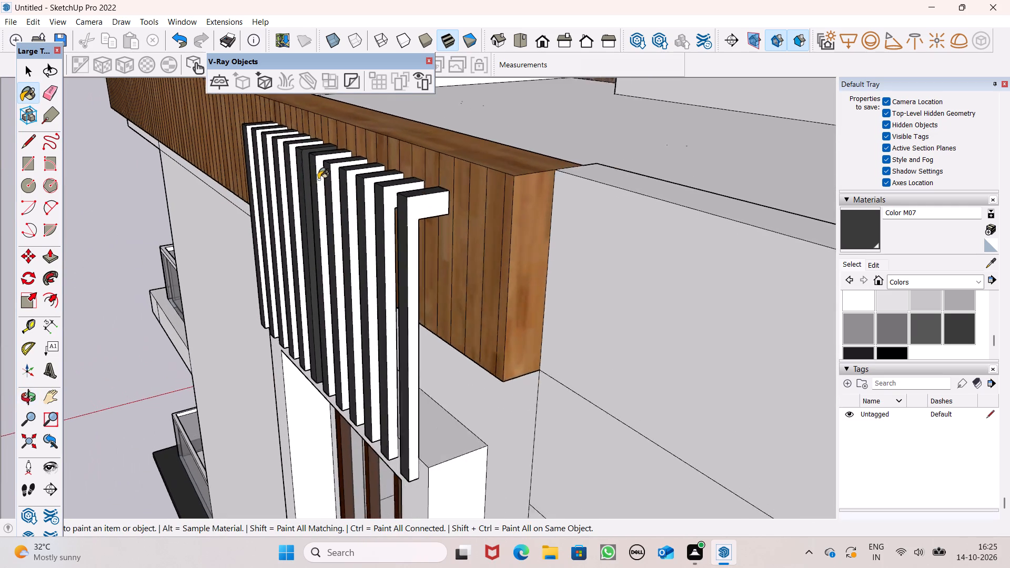
pyautogui.scroll(2, 318, 179)
pyautogui.moveTo(451, 218); pyautogui.dragTo(441, 206)
pyautogui.click(410, 190)
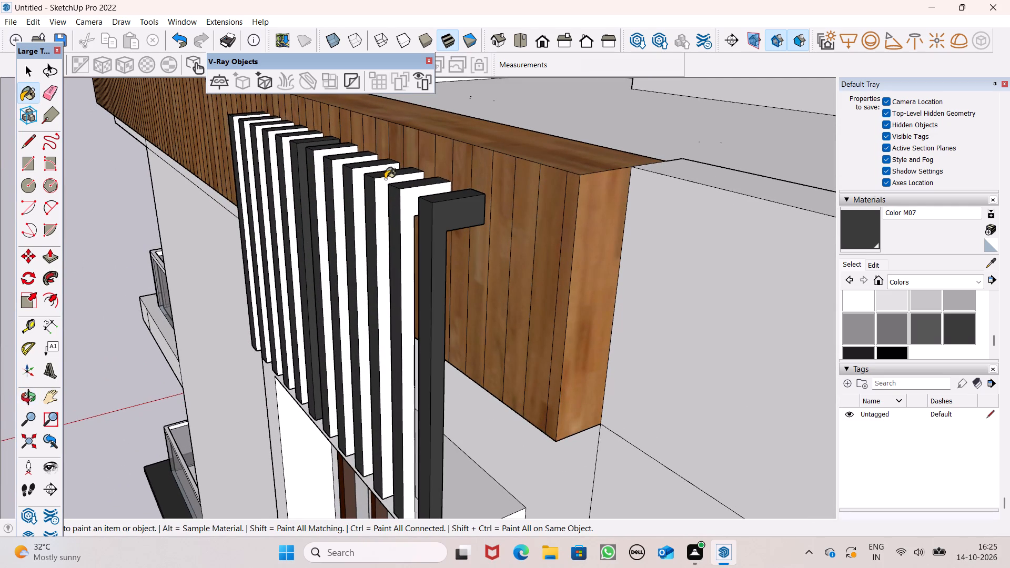
pyautogui.click(385, 176)
pyautogui.click(384, 186)
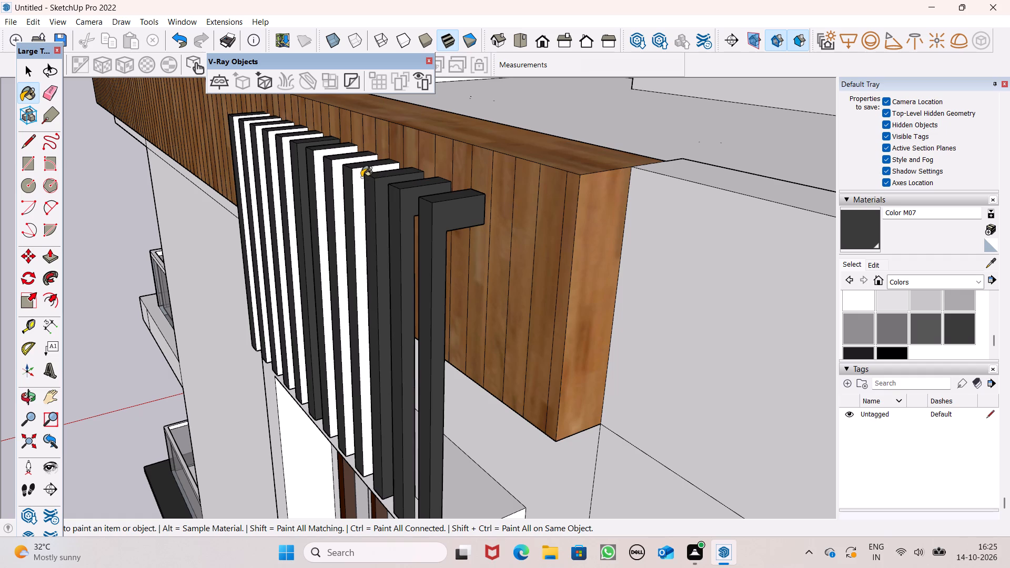
pyautogui.click(360, 176)
pyautogui.click(337, 176)
pyautogui.click(319, 158)
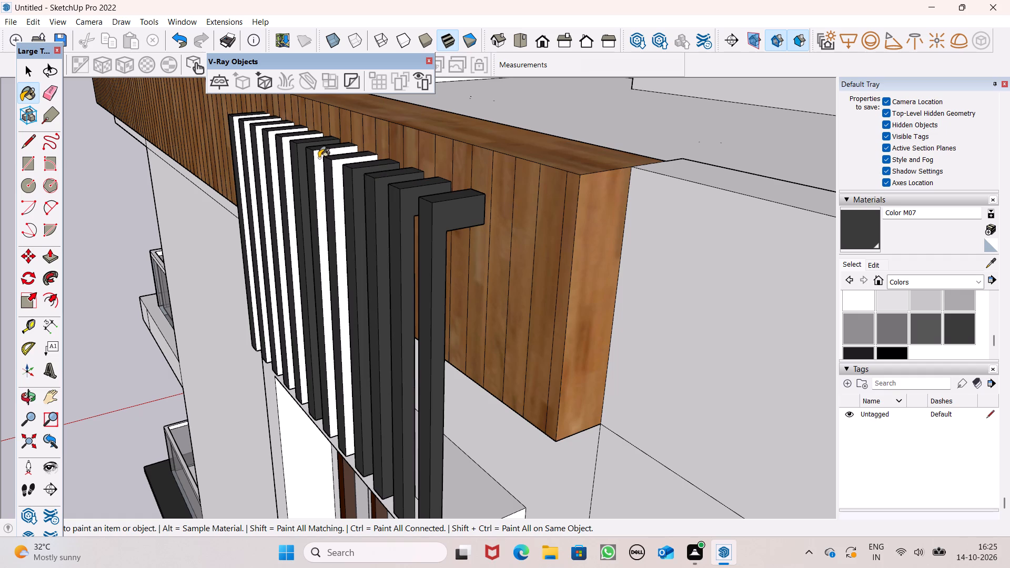
pyautogui.click(286, 147)
# Paint the corner-facing sides of the four upper slats farthest from the wood band's corner with Color M07.
pyautogui.scroll(-7, 289, 156)
pyautogui.scroll(8, 264, 140)
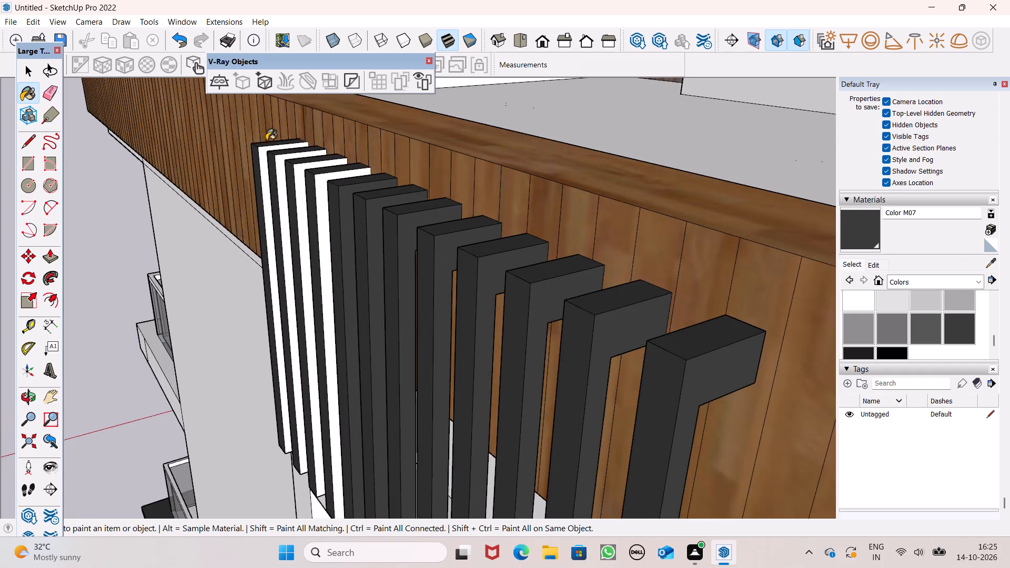
pyautogui.scroll(7, 280, 150)
pyautogui.click(359, 197)
pyautogui.moveTo(322, 164); pyautogui.dragTo(321, 158)
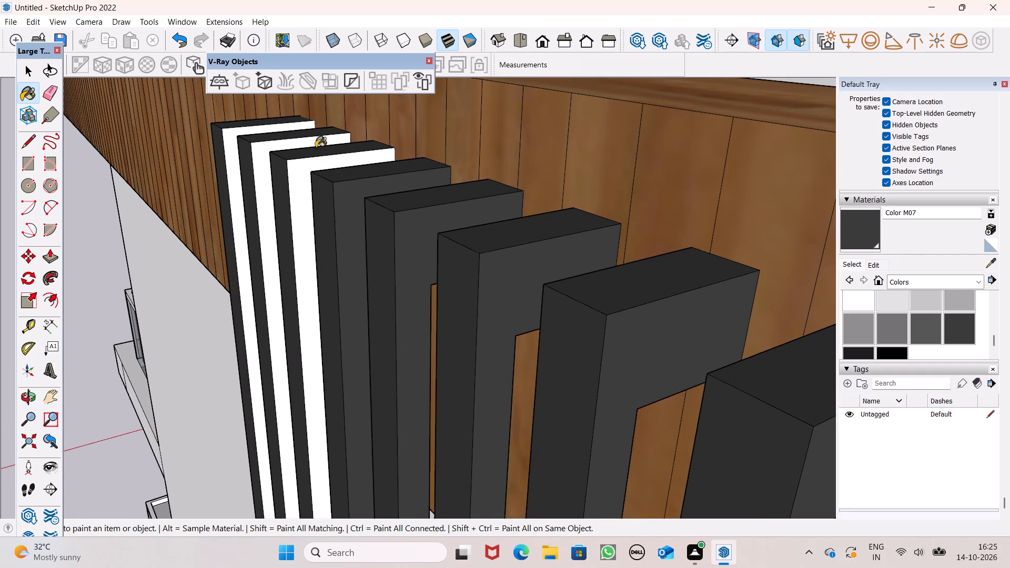
pyautogui.click(297, 139)
pyautogui.moveTo(240, 127); pyautogui.dragTo(239, 133)
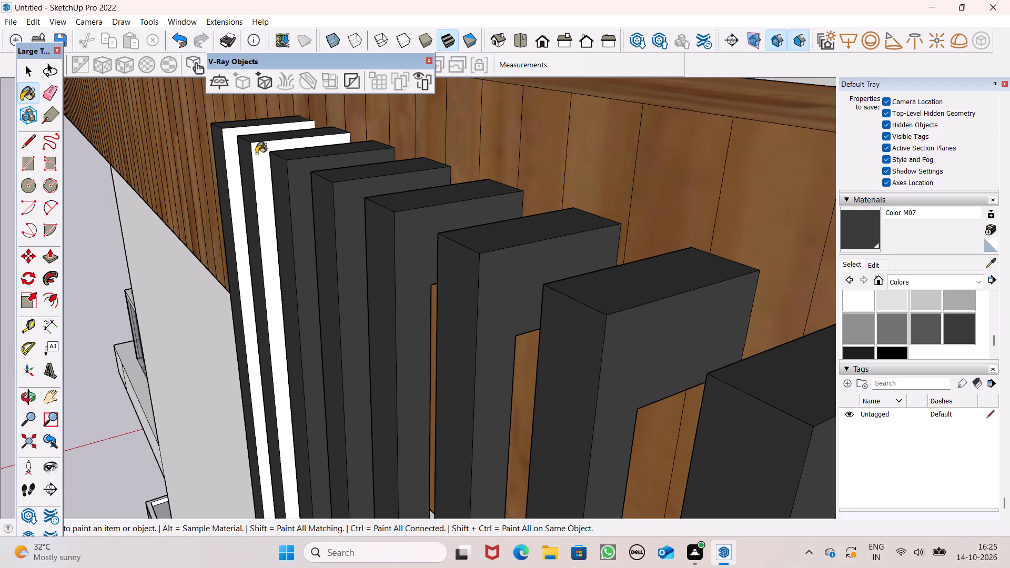
pyautogui.click(256, 154)
# Paint the undersides of the top arms on the upper slats nearer the wood band's corner with Color M07.
pyautogui.scroll(-9, 348, 160)
pyautogui.moveTo(515, 277); pyautogui.dragTo(306, 123, button='middle')
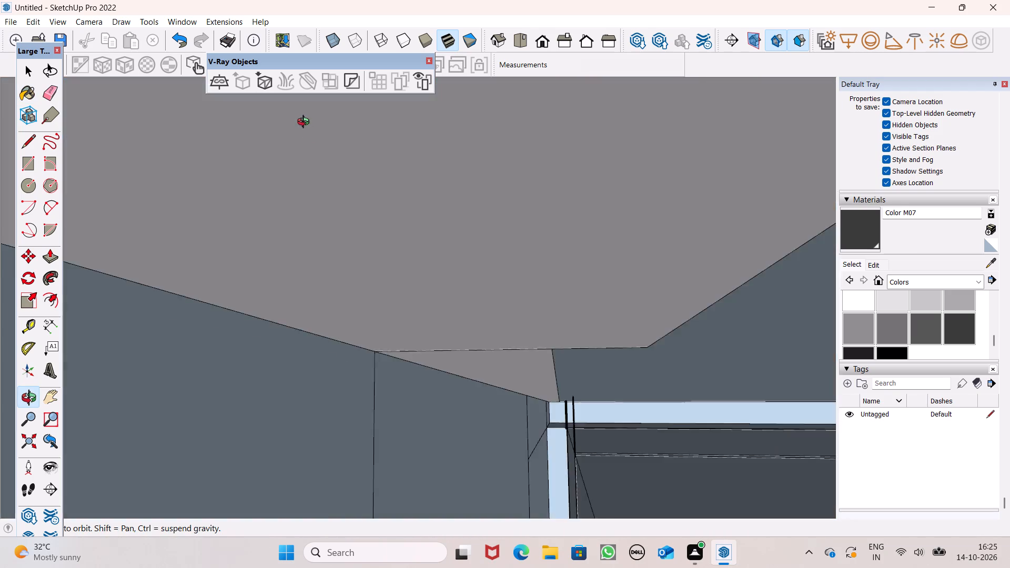
pyautogui.moveTo(306, 123); pyautogui.dragTo(355, 146, button='middle')
pyautogui.scroll(1, 419, 100)
pyautogui.click(443, 116)
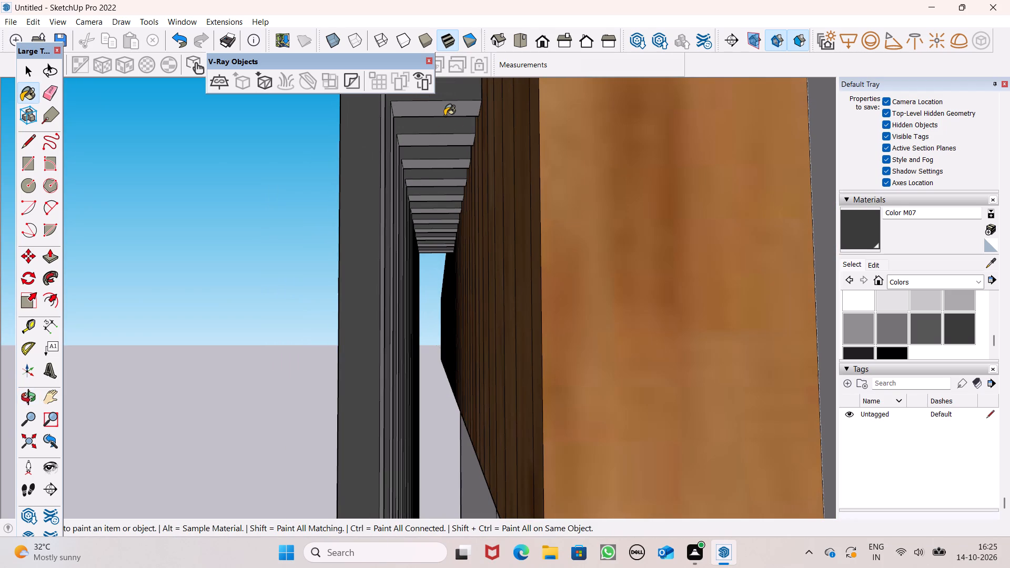
pyautogui.moveTo(450, 144); pyautogui.dragTo(454, 137)
pyautogui.click(456, 106)
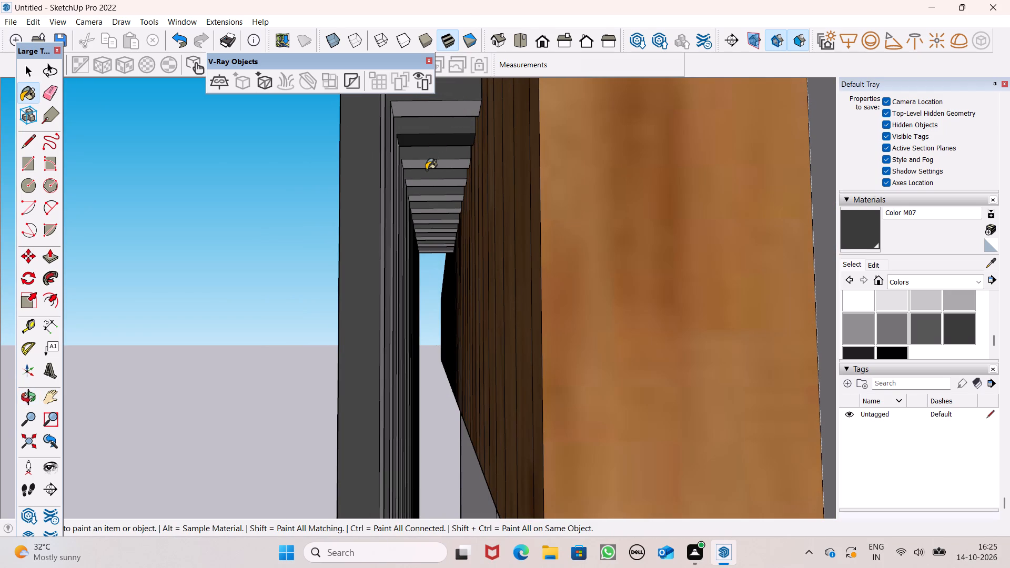
pyautogui.click(428, 165)
pyautogui.scroll(7, 431, 184)
pyautogui.click(433, 182)
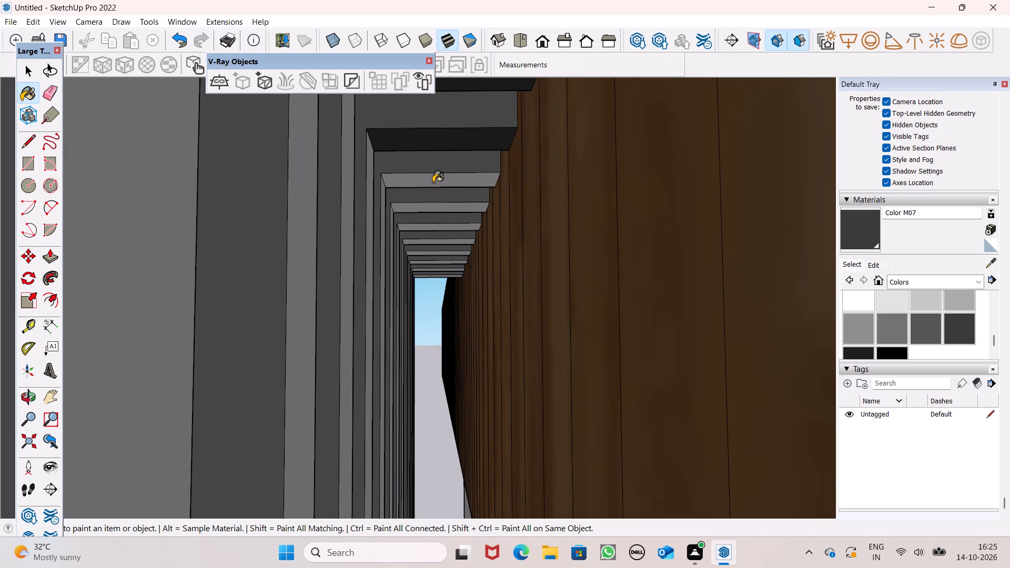
pyautogui.click(433, 212)
pyautogui.click(435, 232)
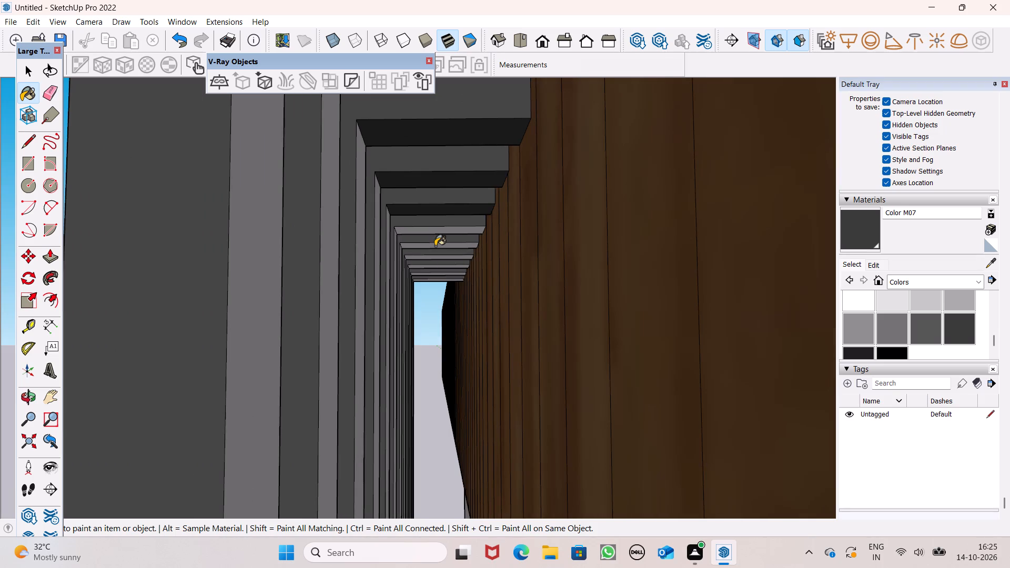
pyautogui.click(435, 246)
# Paint the undersides of the remaining upper slats' top arms, through to the far end of the screen, with Color M07.
pyautogui.scroll(7, 445, 241)
pyautogui.scroll(7, 411, 283)
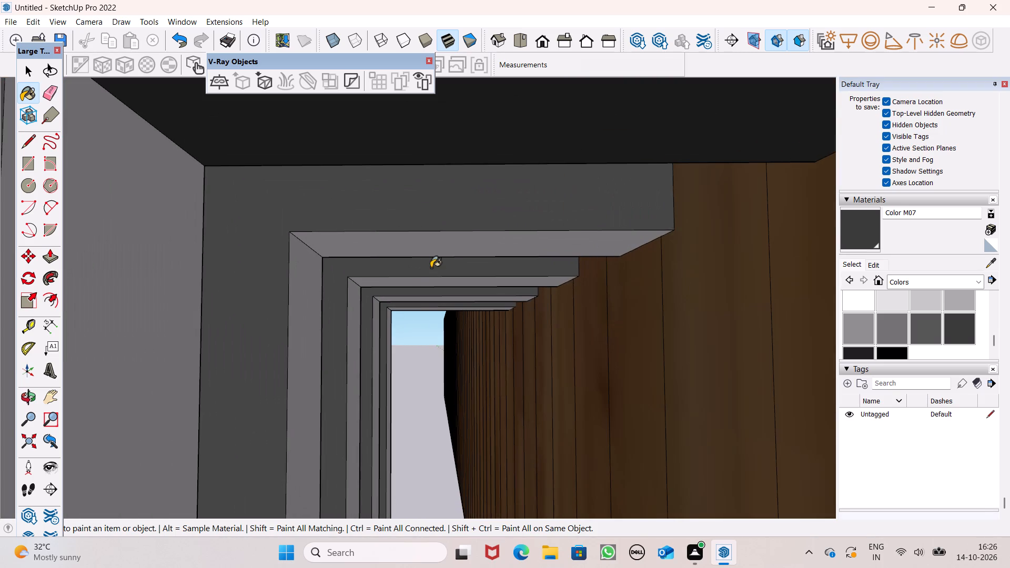
pyautogui.click(437, 249)
pyautogui.click(441, 285)
pyautogui.click(442, 299)
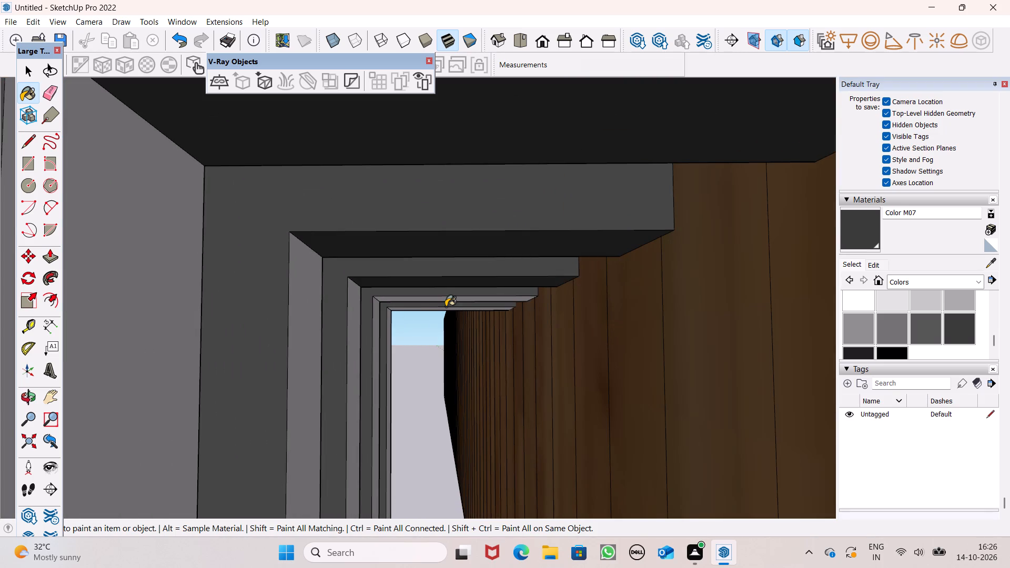
pyautogui.scroll(5, 449, 307)
pyautogui.scroll(-1, 450, 307)
pyautogui.scroll(1, 450, 307)
pyautogui.click(453, 278)
pyautogui.click(444, 312)
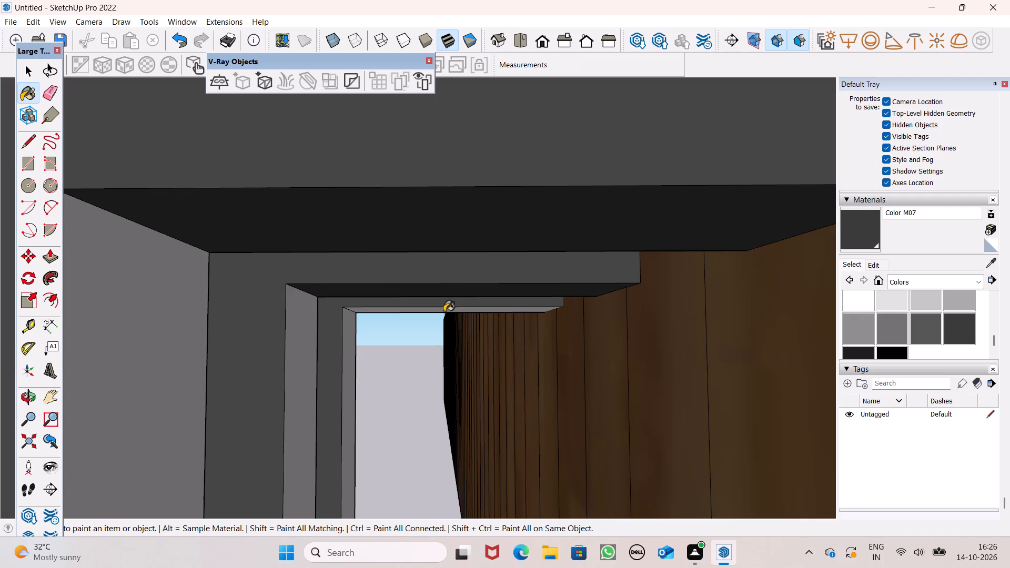
# Examine the upper slat screen from the right-side view and from the wood band's corner for unpainted faces.
pyautogui.moveTo(452, 320); pyautogui.dragTo(446, 324, button='middle')
pyautogui.scroll(1, 452, 320)
pyautogui.scroll(-1, 468, 230)
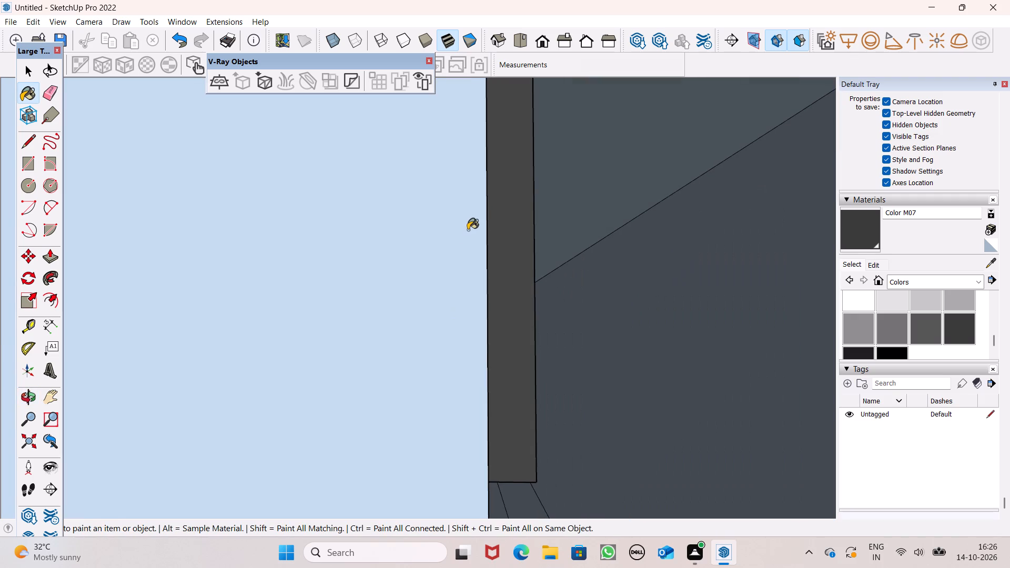
pyautogui.scroll(-2, 468, 230)
pyautogui.scroll(1, 468, 230)
pyautogui.scroll(-4, 468, 230)
pyautogui.scroll(-5, 509, 185)
pyautogui.scroll(1, 507, 189)
pyautogui.scroll(-1, 508, 192)
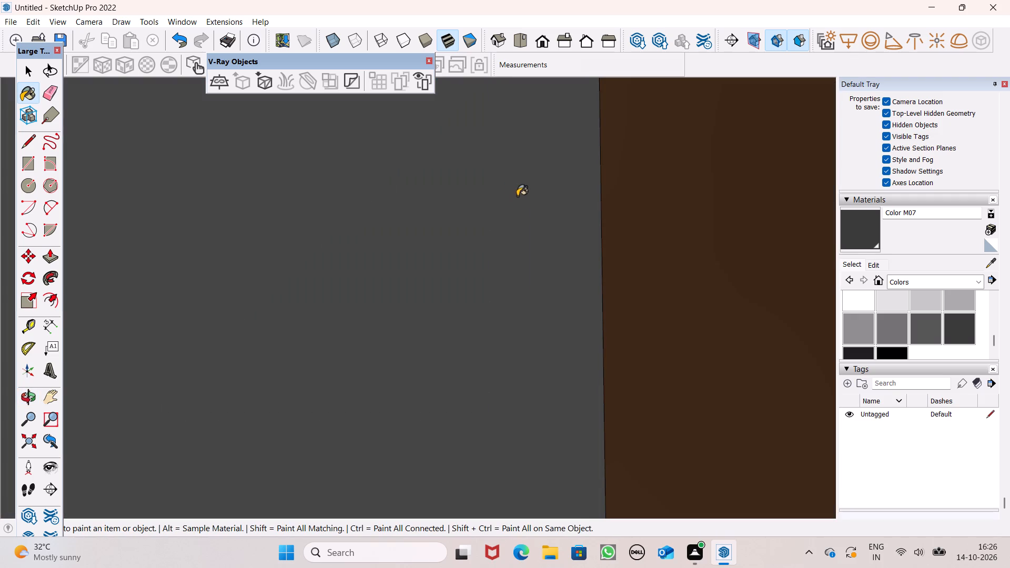
pyautogui.scroll(-2, 521, 174)
pyautogui.click(560, 38)
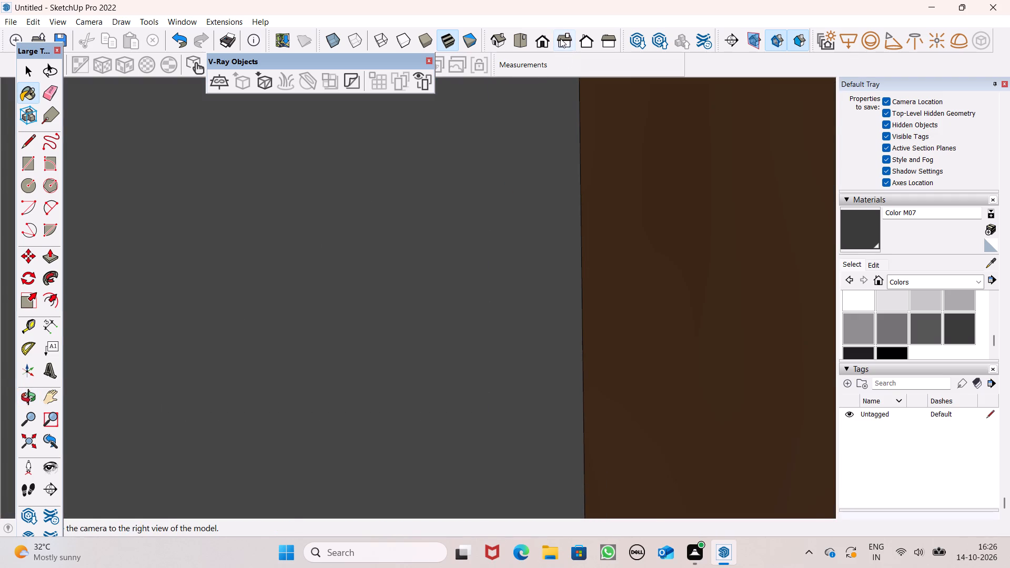
pyautogui.scroll(-2, 575, 178)
pyautogui.scroll(-9, 527, 257)
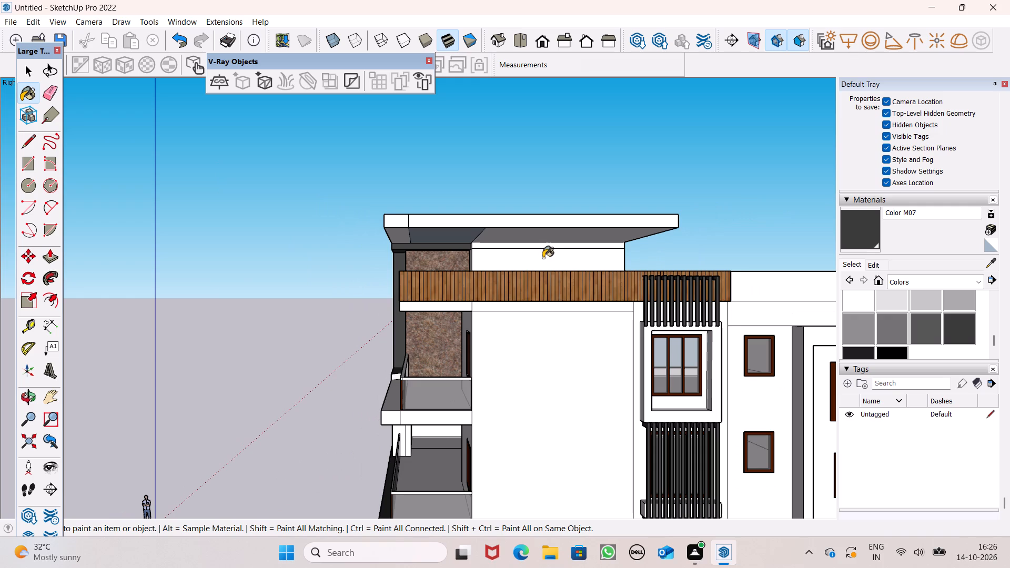
pyautogui.scroll(-2, 552, 256)
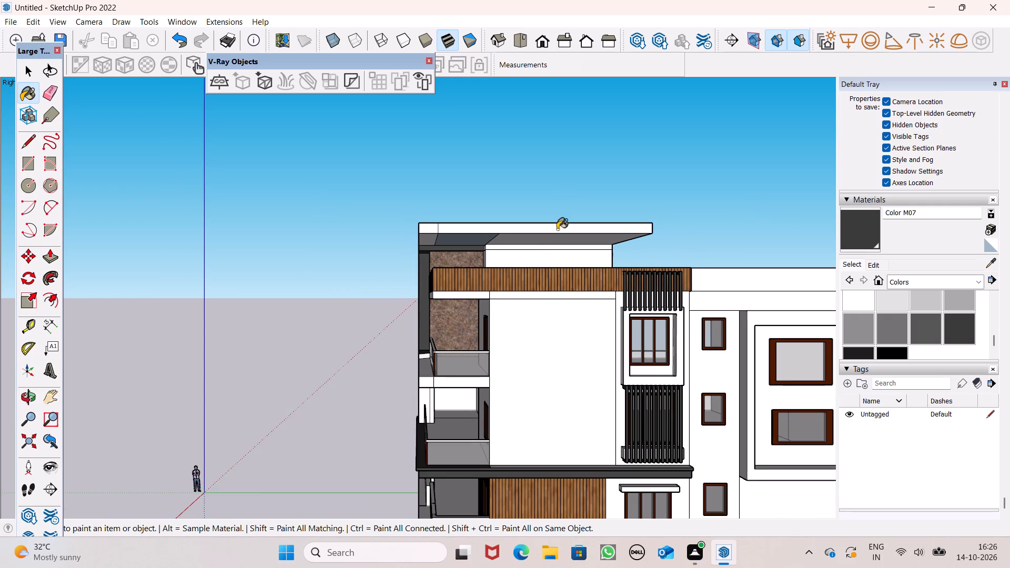
pyautogui.scroll(1, 538, 246)
pyautogui.scroll(-1, 538, 253)
pyautogui.moveTo(574, 296); pyautogui.dragTo(207, 337, button='middle')
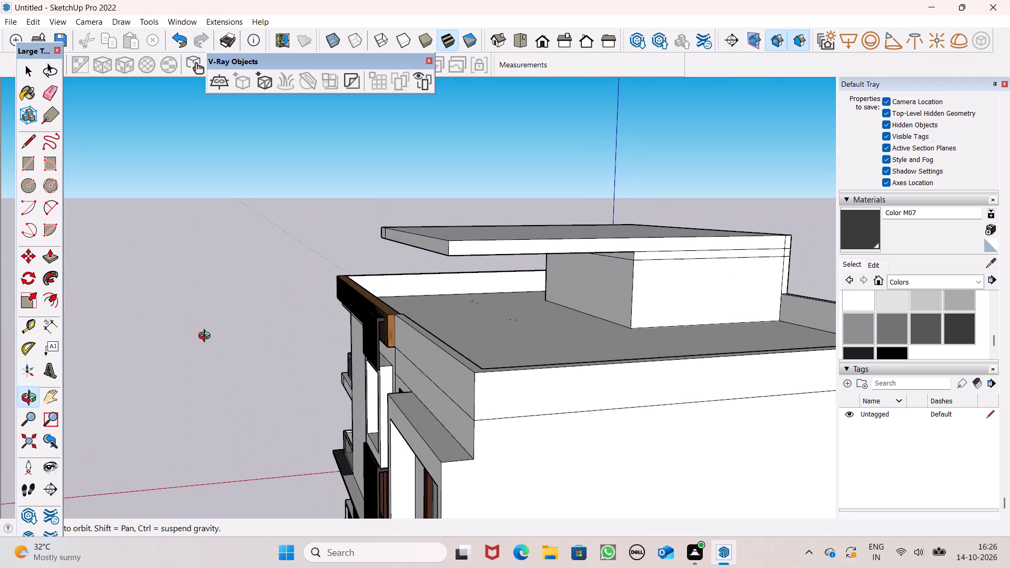
pyautogui.moveTo(207, 337); pyautogui.dragTo(221, 298, button='middle')
pyautogui.scroll(3, 345, 268)
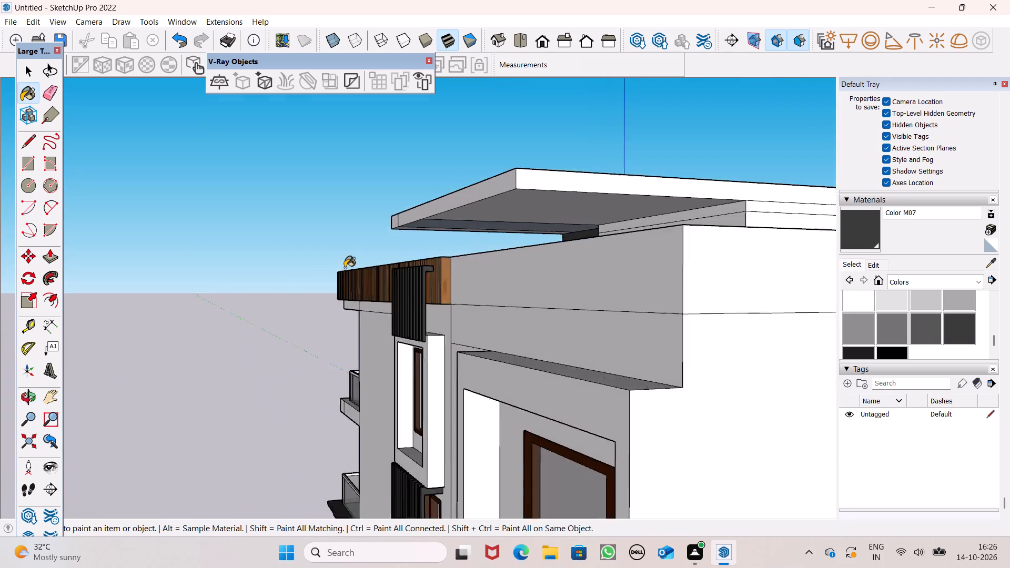
pyautogui.scroll(5, 345, 268)
pyautogui.moveTo(555, 367); pyautogui.dragTo(459, 366, button='middle')
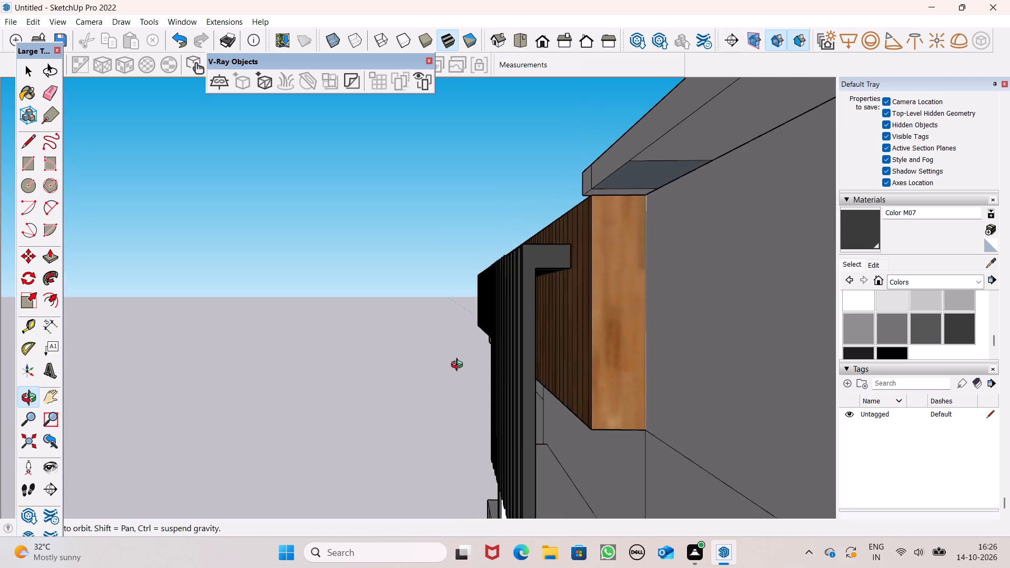
pyautogui.moveTo(459, 366); pyautogui.dragTo(464, 368, button='middle')
pyautogui.scroll(6, 539, 390)
pyautogui.scroll(-1, 568, 396)
pyautogui.scroll(1, 568, 396)
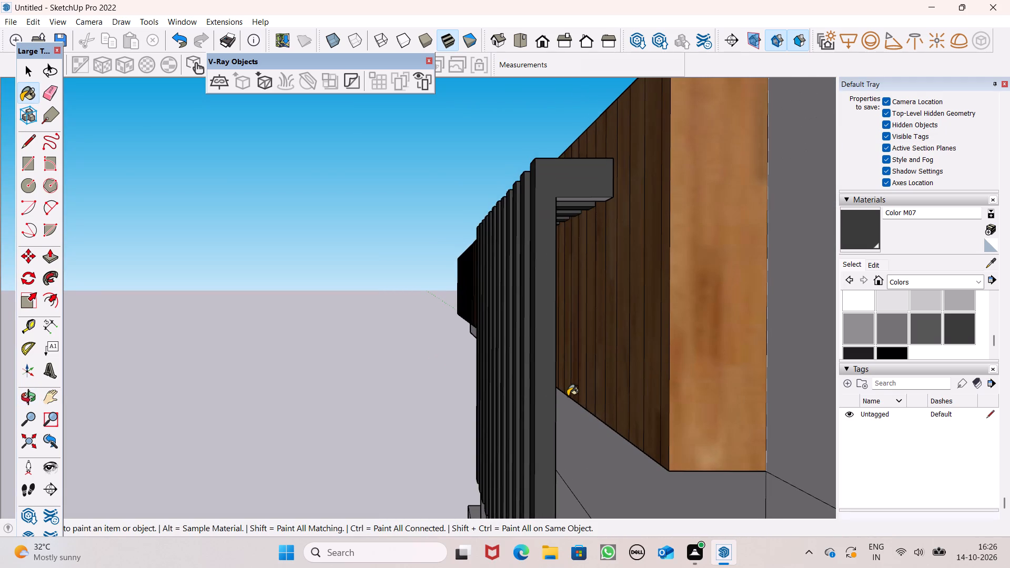
pyautogui.scroll(2, 567, 395)
pyautogui.scroll(-1, 565, 394)
pyautogui.scroll(3, 565, 394)
pyautogui.moveTo(564, 394); pyautogui.dragTo(520, 403, button='middle')
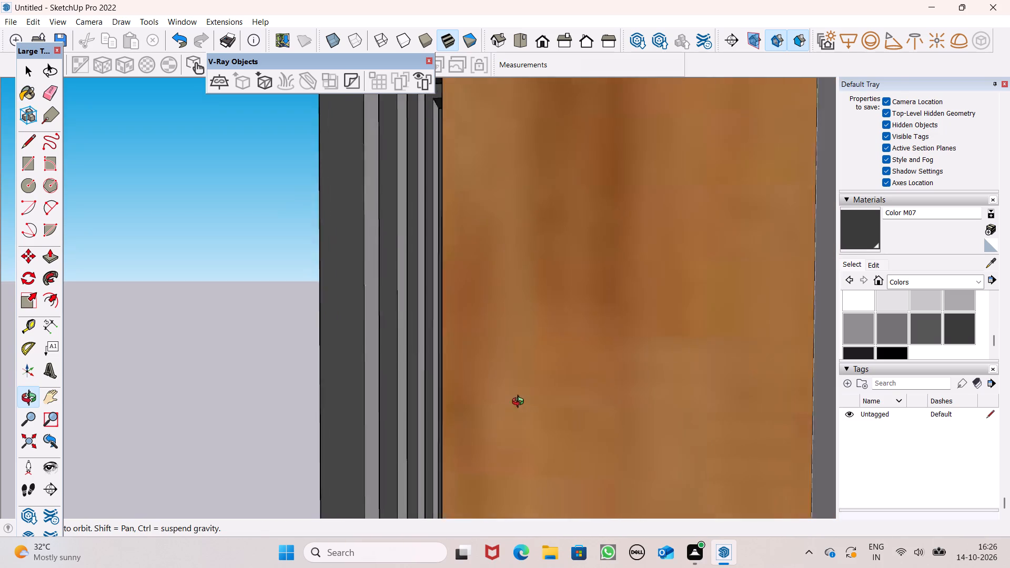
pyautogui.moveTo(520, 403); pyautogui.dragTo(539, 444, button='middle')
pyautogui.scroll(-1, 451, 336)
pyautogui.scroll(3, 450, 334)
pyautogui.moveTo(484, 338); pyautogui.dragTo(478, 346, button='middle')
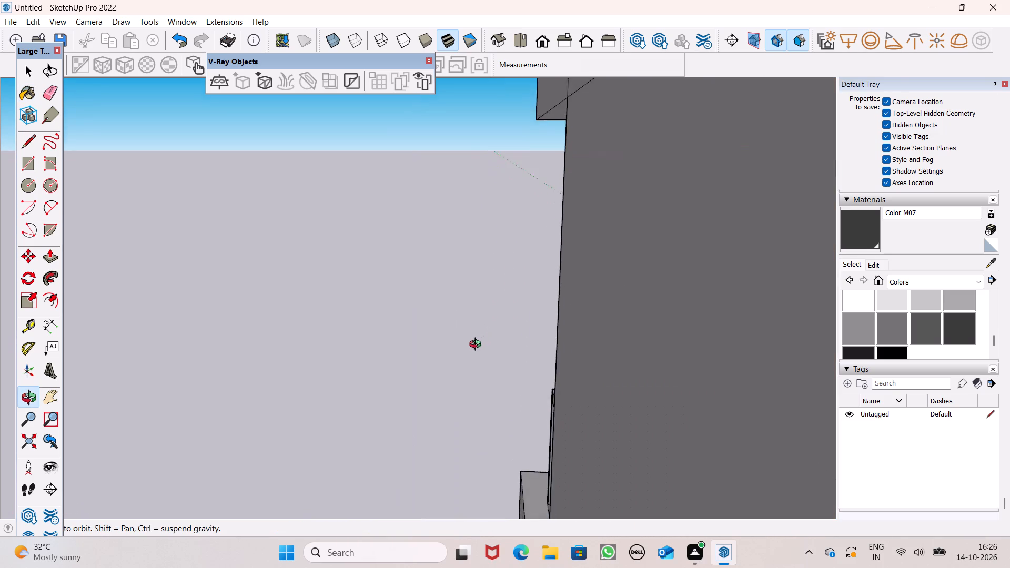
pyautogui.moveTo(478, 346); pyautogui.dragTo(474, 340, button='middle')
pyautogui.scroll(-10, 397, 238)
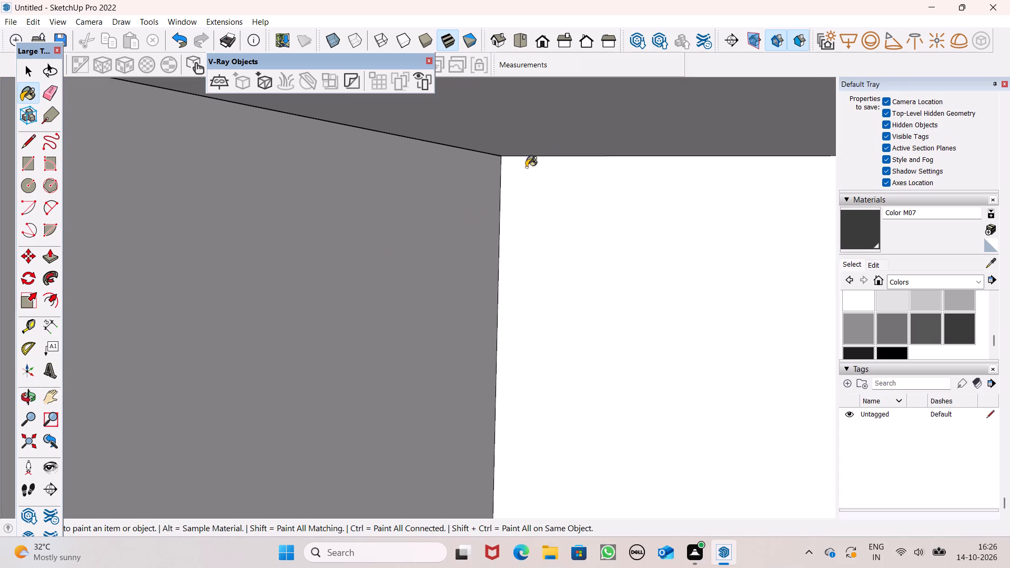
# Examine the upper slat screen from the right-side view and from both of its ends for unpainted faces.
pyautogui.click(564, 37)
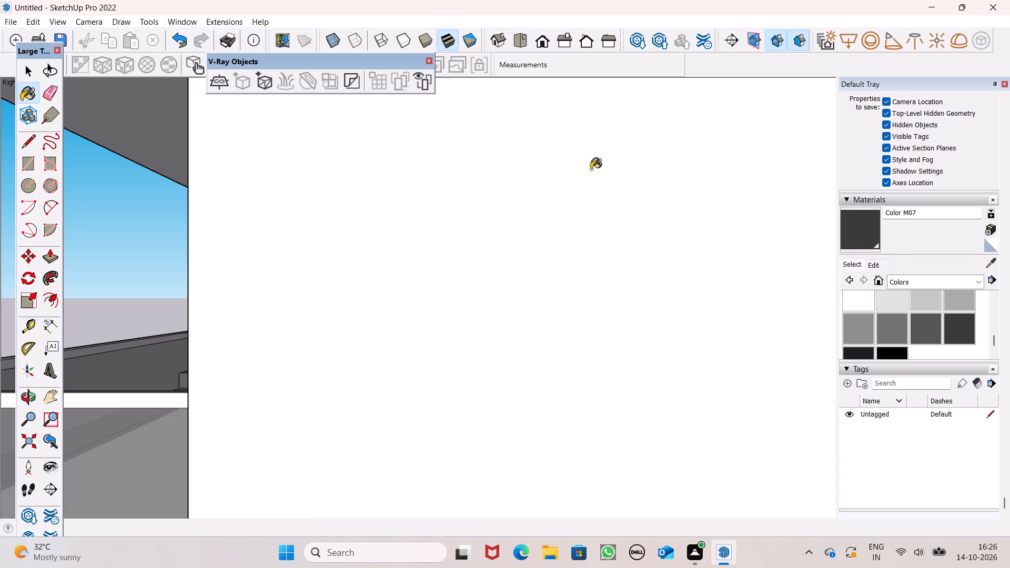
pyautogui.scroll(1, 563, 261)
pyautogui.scroll(-13, 563, 265)
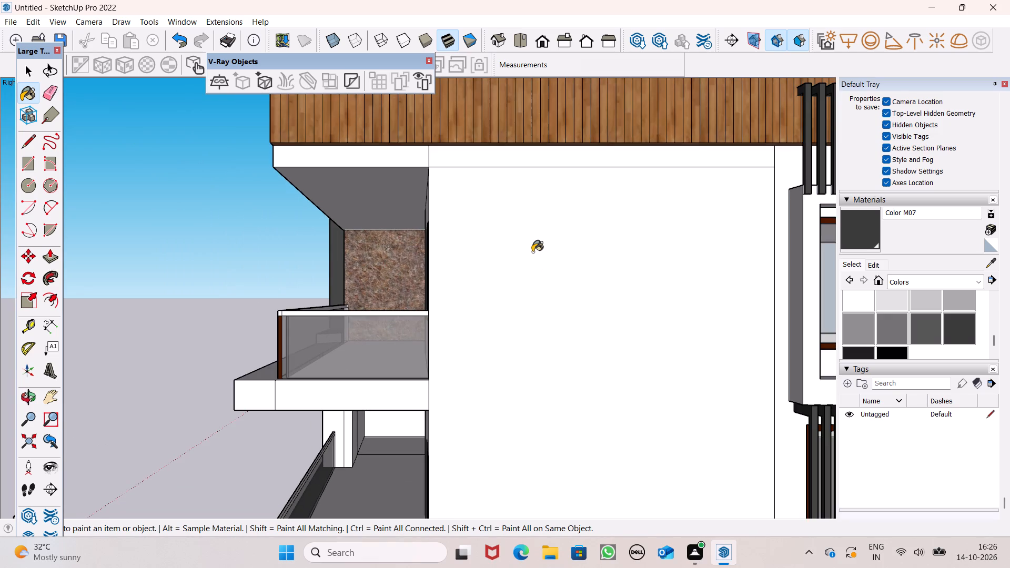
pyautogui.scroll(-10, 532, 252)
pyautogui.scroll(-1, 568, 295)
pyautogui.moveTo(569, 301); pyautogui.dragTo(367, 357, button='middle')
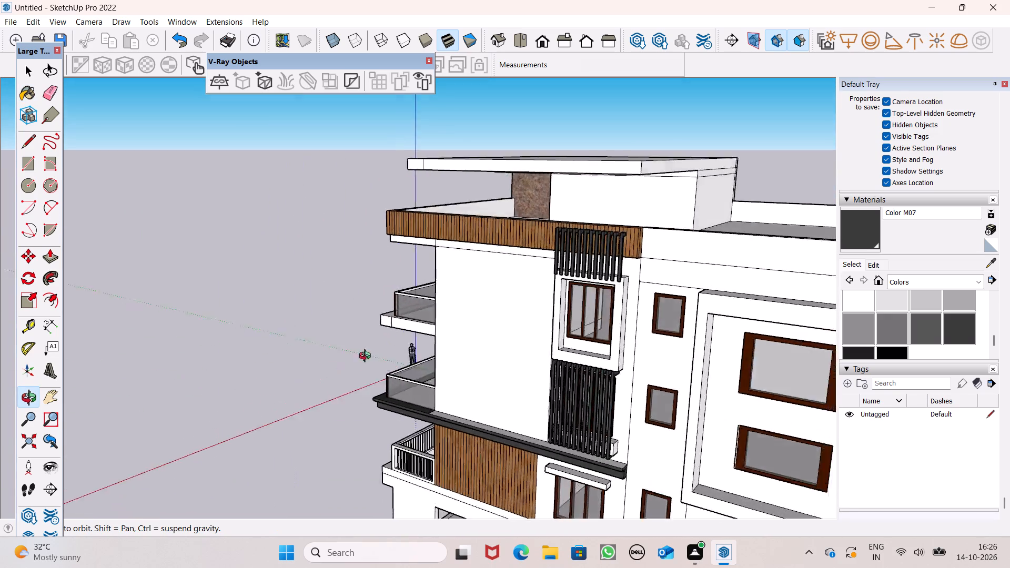
pyautogui.moveTo(367, 357); pyautogui.dragTo(207, 344, button='middle')
pyautogui.scroll(4, 207, 344)
pyautogui.scroll(-1, 456, 228)
pyautogui.scroll(1, 457, 228)
pyautogui.scroll(-1, 459, 228)
pyautogui.scroll(4, 460, 228)
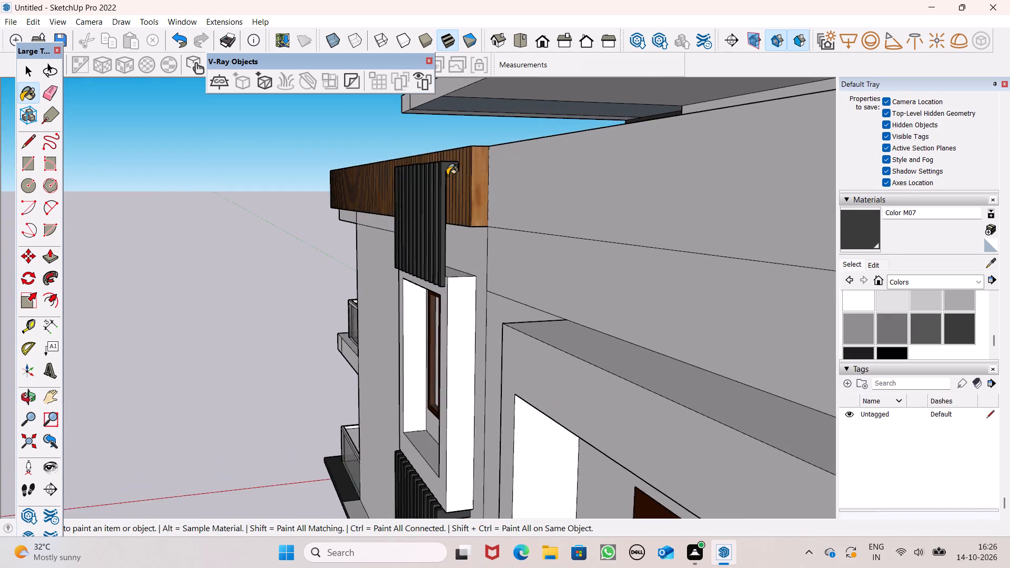
pyautogui.scroll(7, 447, 175)
pyautogui.moveTo(508, 226); pyautogui.dragTo(412, 230, button='middle')
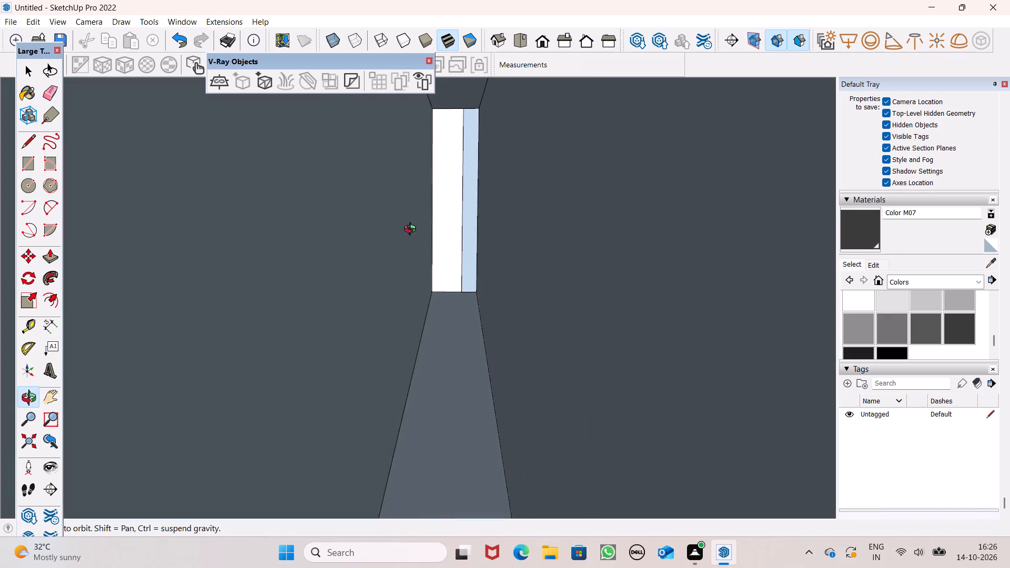
pyautogui.moveTo(412, 230); pyautogui.dragTo(756, 292, button='middle')
pyautogui.moveTo(319, 333); pyautogui.dragTo(715, 315, button='middle')
pyautogui.scroll(1, 319, 333)
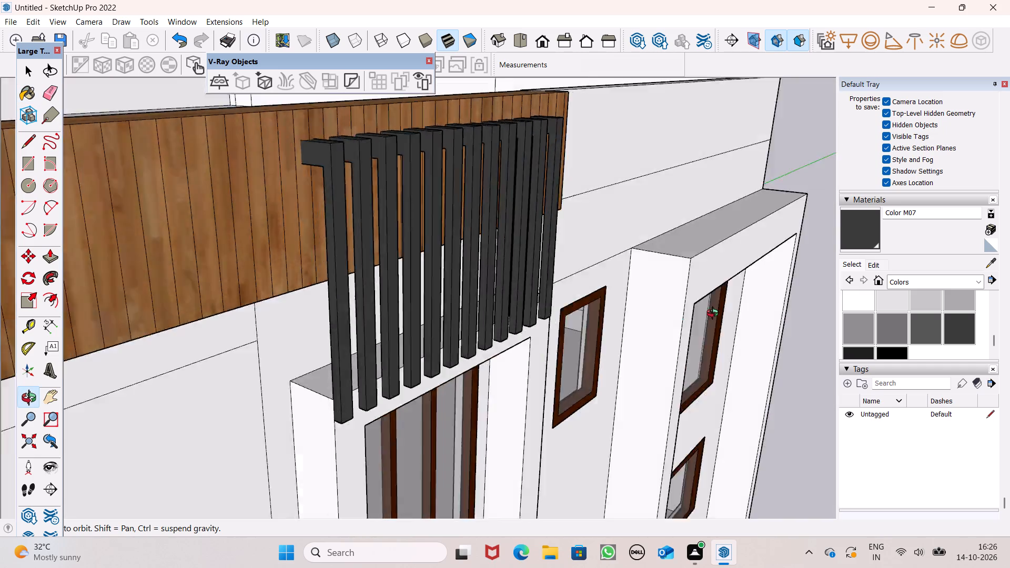
# Paint the wall-facing backs of the upper slats nearest the balcony end of the screen with Color M07.
pyautogui.moveTo(715, 315); pyautogui.dragTo(803, 270, button='middle')
pyautogui.scroll(7, 405, 292)
pyautogui.moveTo(460, 306); pyautogui.dragTo(517, 292, button='middle')
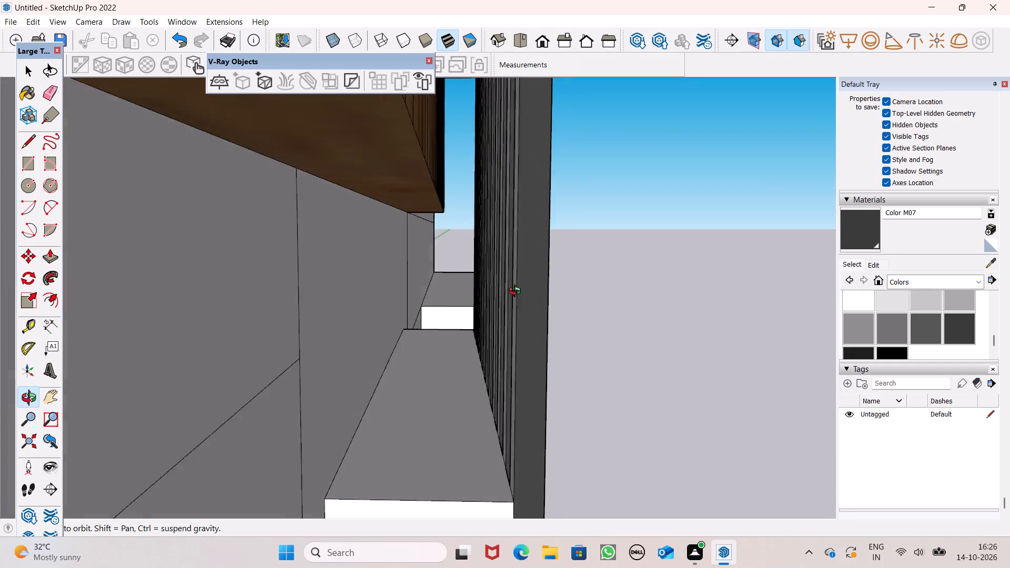
pyautogui.moveTo(517, 292); pyautogui.dragTo(542, 291, button='middle')
pyautogui.scroll(7, 532, 289)
pyautogui.click(538, 282)
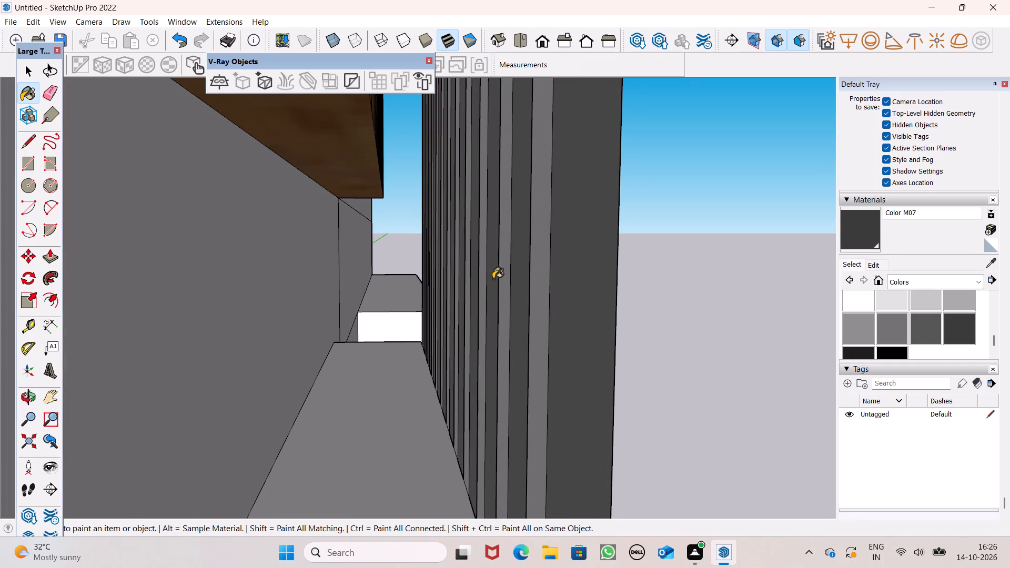
pyautogui.click(502, 278)
pyautogui.click(483, 266)
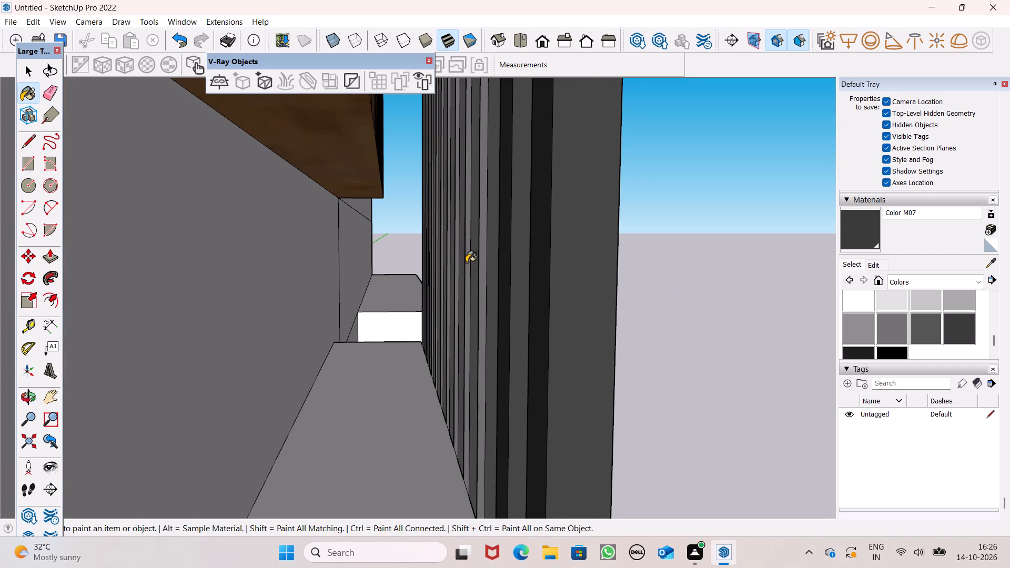
pyautogui.click(466, 262)
pyautogui.click(461, 258)
pyautogui.click(465, 254)
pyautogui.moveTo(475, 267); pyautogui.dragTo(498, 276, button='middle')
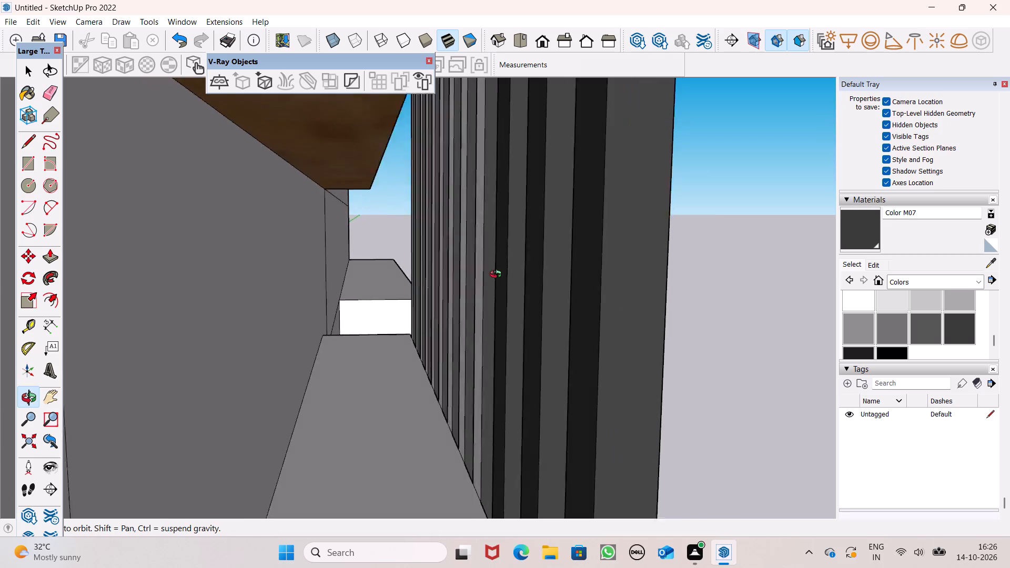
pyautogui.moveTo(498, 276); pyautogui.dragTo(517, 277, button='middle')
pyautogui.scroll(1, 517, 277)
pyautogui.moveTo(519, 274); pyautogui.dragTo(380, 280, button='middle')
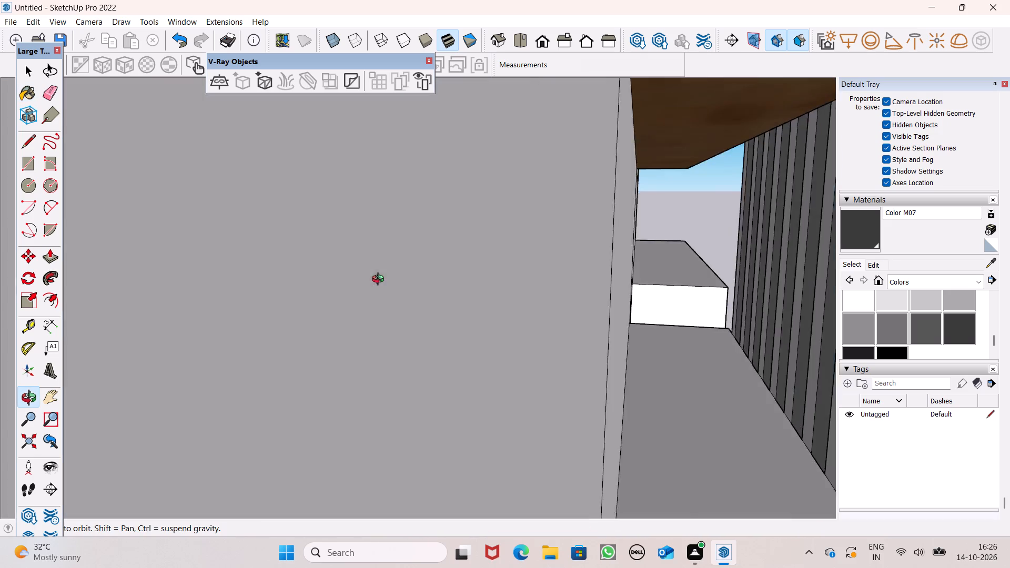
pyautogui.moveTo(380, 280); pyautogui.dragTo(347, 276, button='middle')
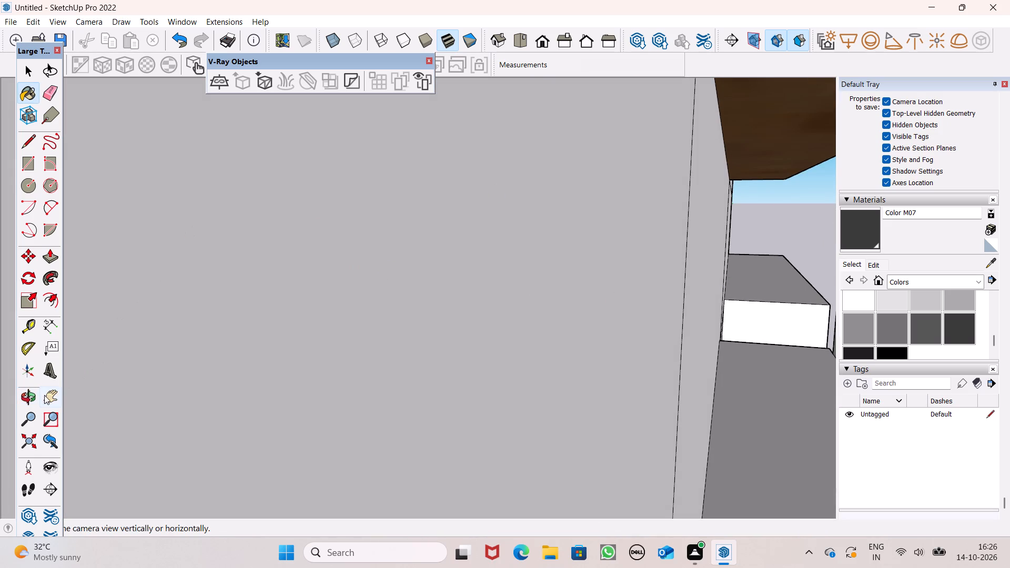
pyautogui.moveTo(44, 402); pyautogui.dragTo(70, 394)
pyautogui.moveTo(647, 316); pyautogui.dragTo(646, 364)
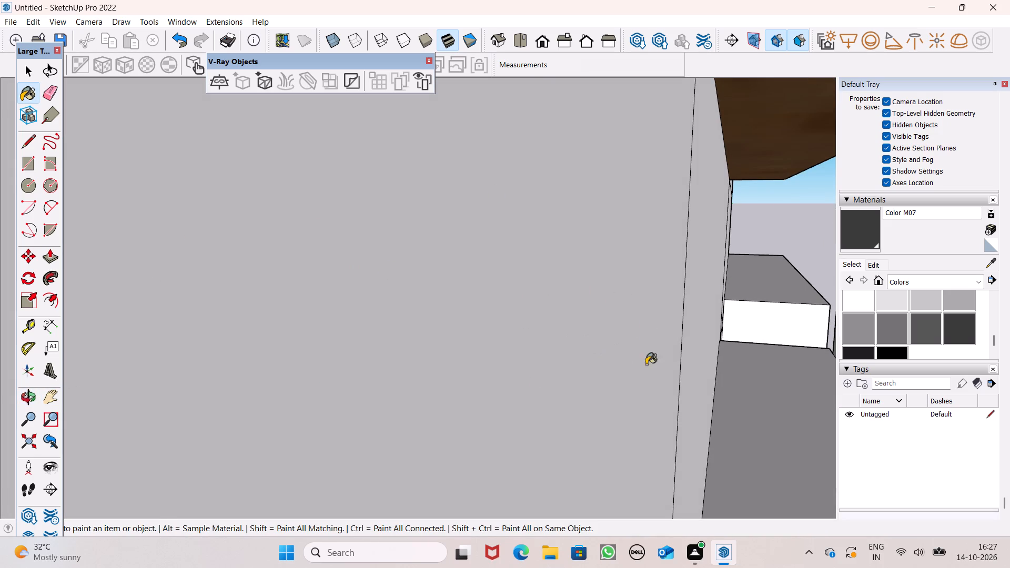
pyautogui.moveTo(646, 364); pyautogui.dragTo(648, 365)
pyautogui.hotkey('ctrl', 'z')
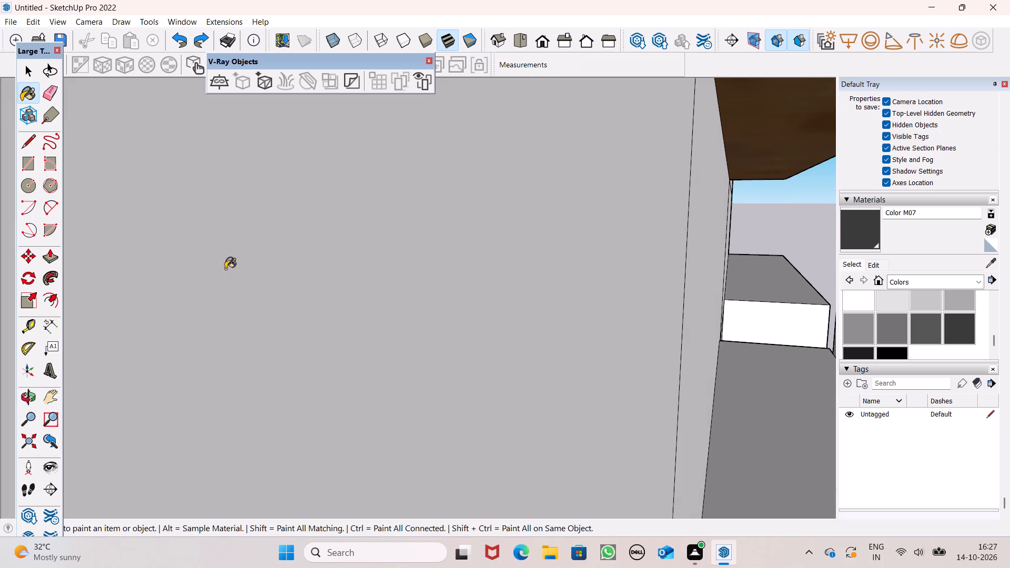
# Paint the wall-facing backs of the next four upper slats, working away from the balcony end, with Color M07.
pyautogui.click(45, 397)
pyautogui.moveTo(351, 412); pyautogui.dragTo(380, 430)
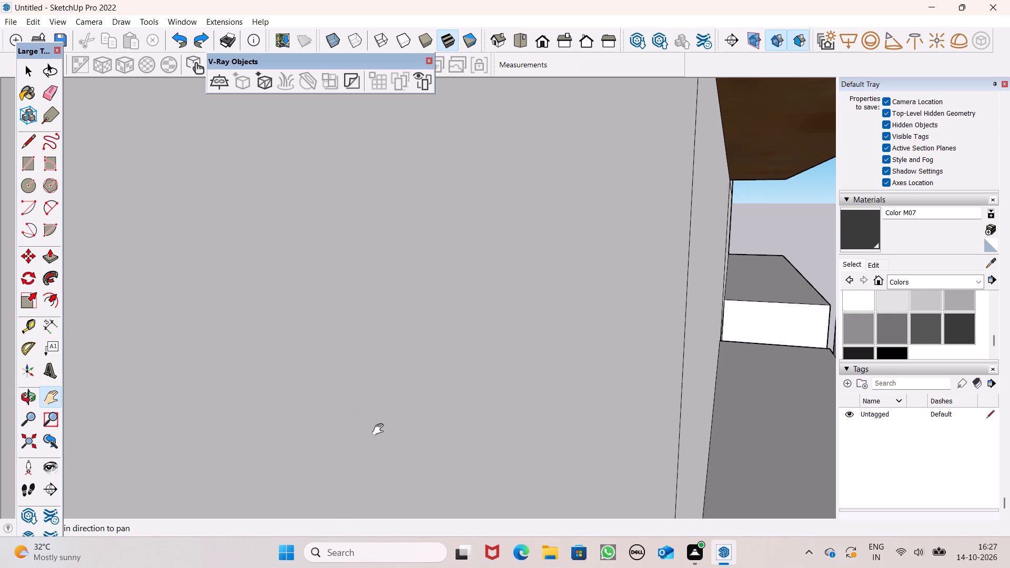
pyautogui.moveTo(380, 430); pyautogui.dragTo(649, 444)
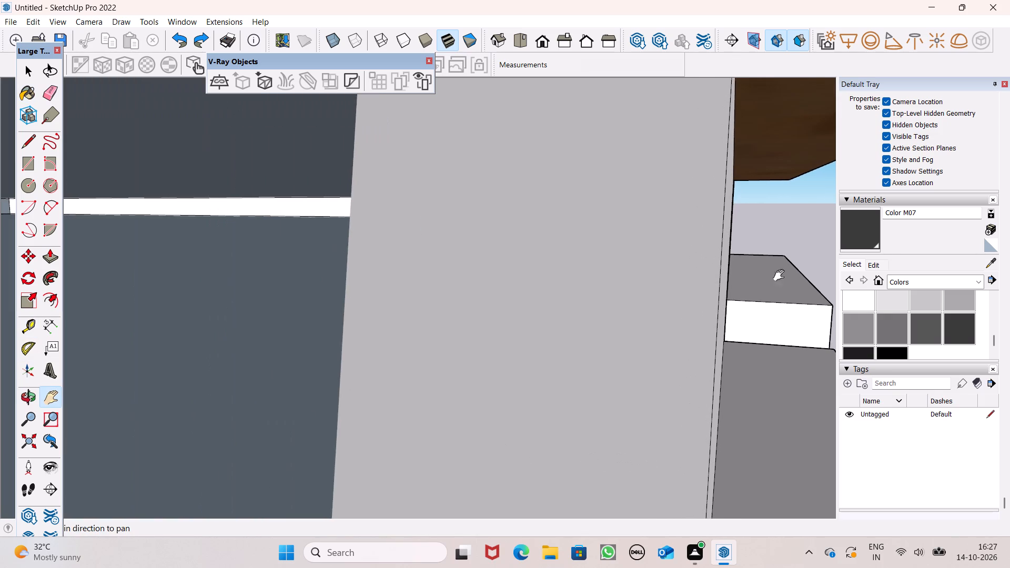
pyautogui.moveTo(794, 244); pyautogui.dragTo(698, 236)
pyautogui.moveTo(746, 241); pyautogui.dragTo(755, 244)
pyautogui.moveTo(246, 433); pyautogui.dragTo(412, 411)
pyautogui.moveTo(260, 424); pyautogui.dragTo(598, 448)
pyautogui.moveTo(447, 435); pyautogui.dragTo(535, 446)
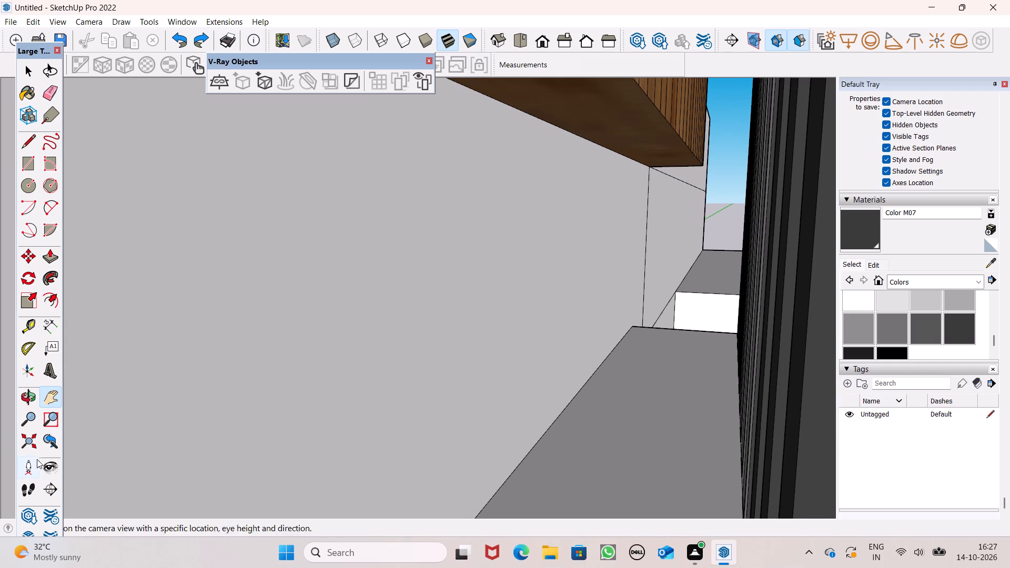
pyautogui.click(59, 466)
pyautogui.moveTo(262, 464); pyautogui.dragTo(465, 508)
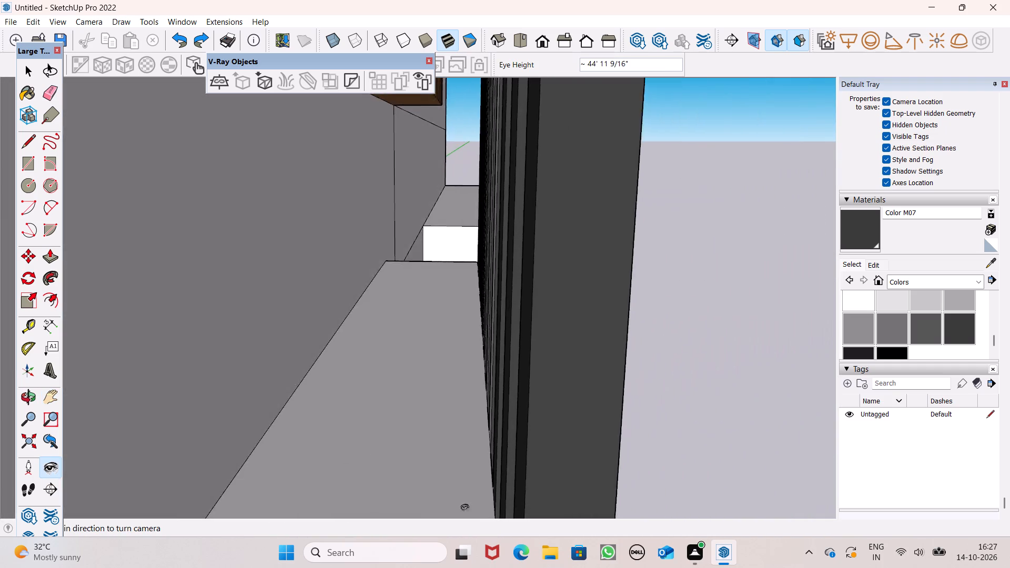
pyautogui.moveTo(465, 508); pyautogui.dragTo(499, 477)
pyautogui.scroll(7, 360, 427)
pyautogui.scroll(-4, 177, 370)
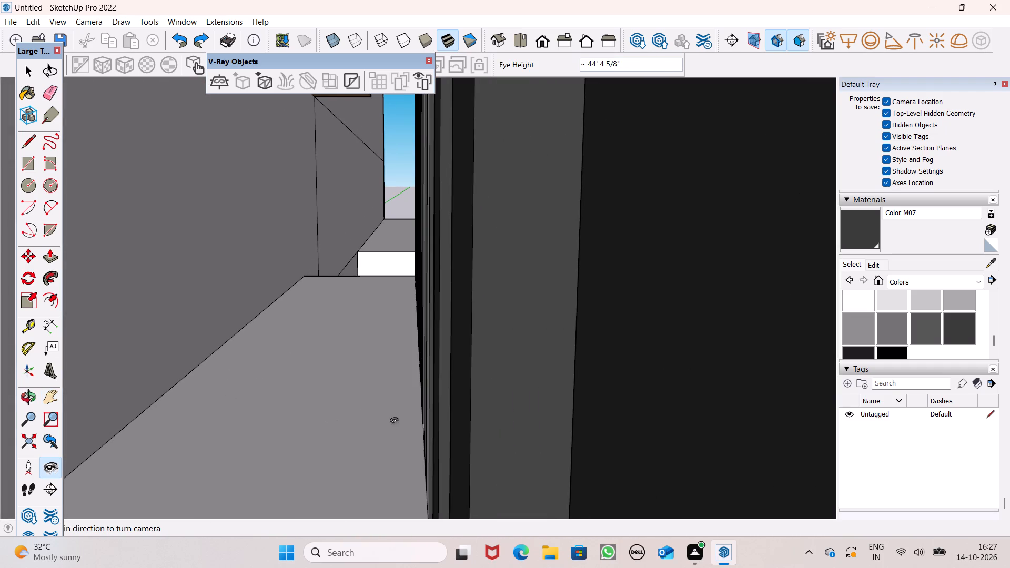
pyautogui.moveTo(164, 405); pyautogui.dragTo(219, 416, button='middle')
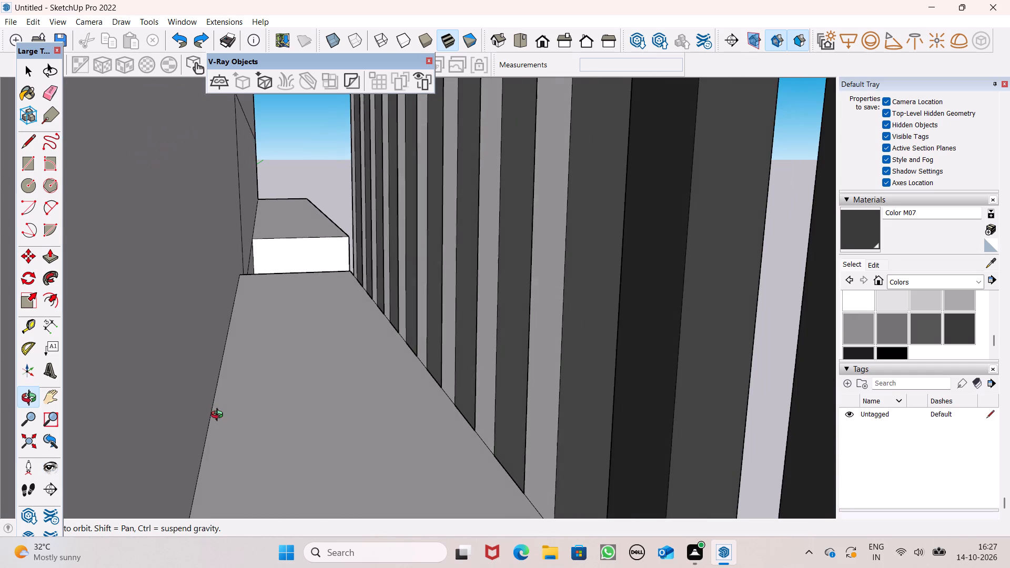
pyautogui.moveTo(219, 416); pyautogui.dragTo(227, 416, button='middle')
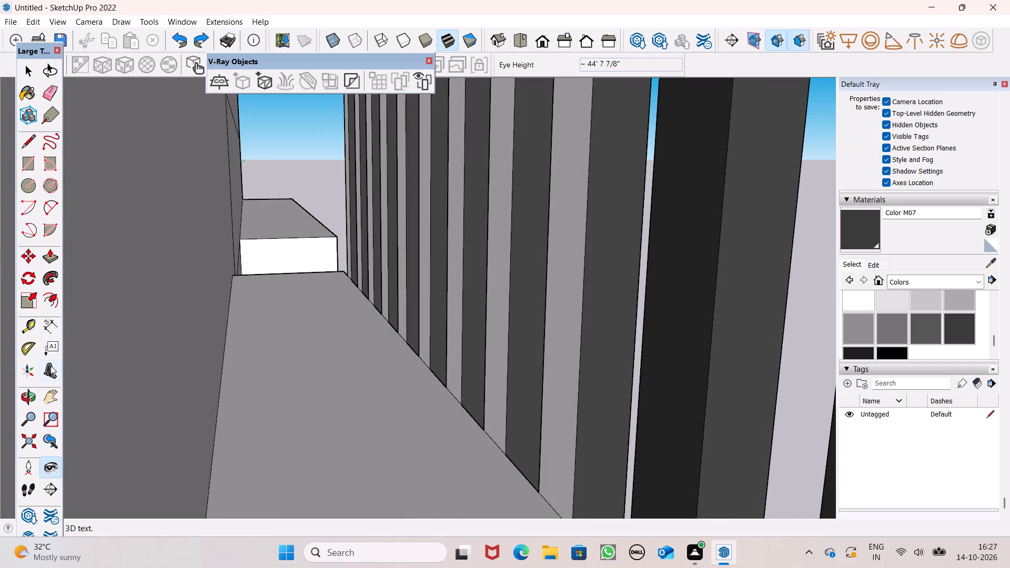
pyautogui.click(26, 95)
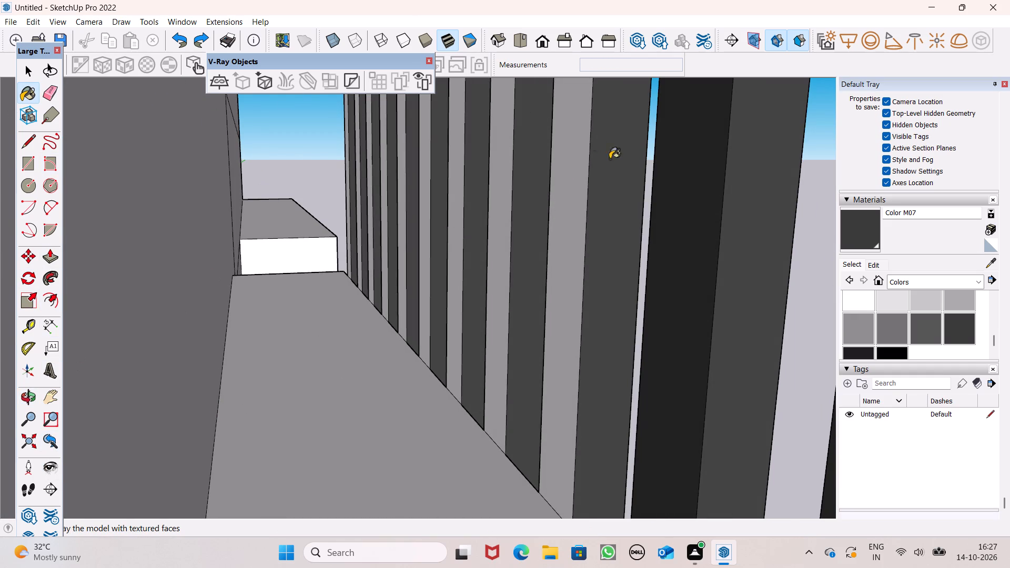
pyautogui.click(569, 171)
pyautogui.click(502, 175)
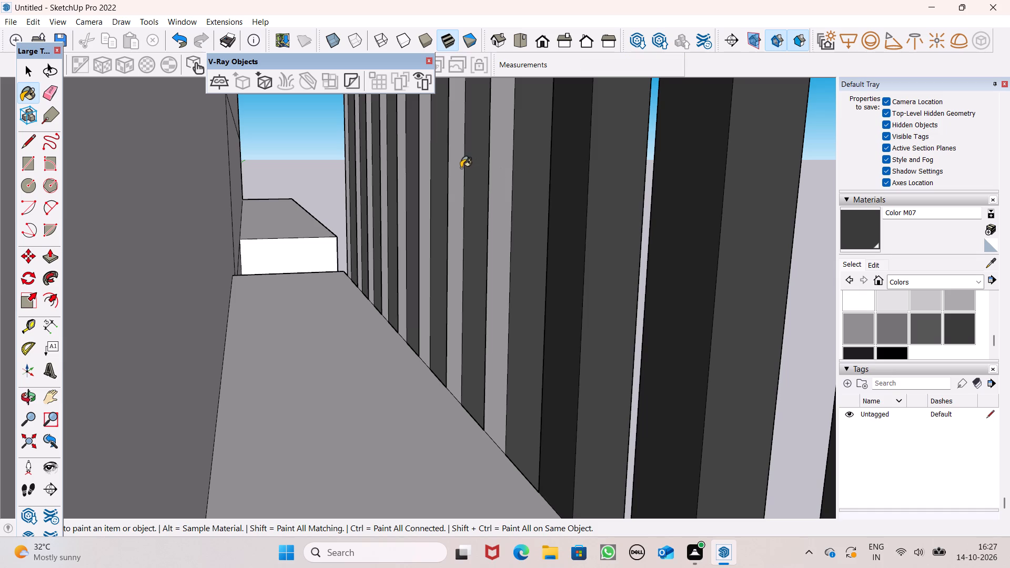
pyautogui.click(461, 167)
pyautogui.moveTo(419, 165); pyautogui.dragTo(425, 160)
# Paint the wall-facing backs of the remaining upper slats, through to the end farthest from the balconies, with Color M07.
pyautogui.scroll(4, 400, 169)
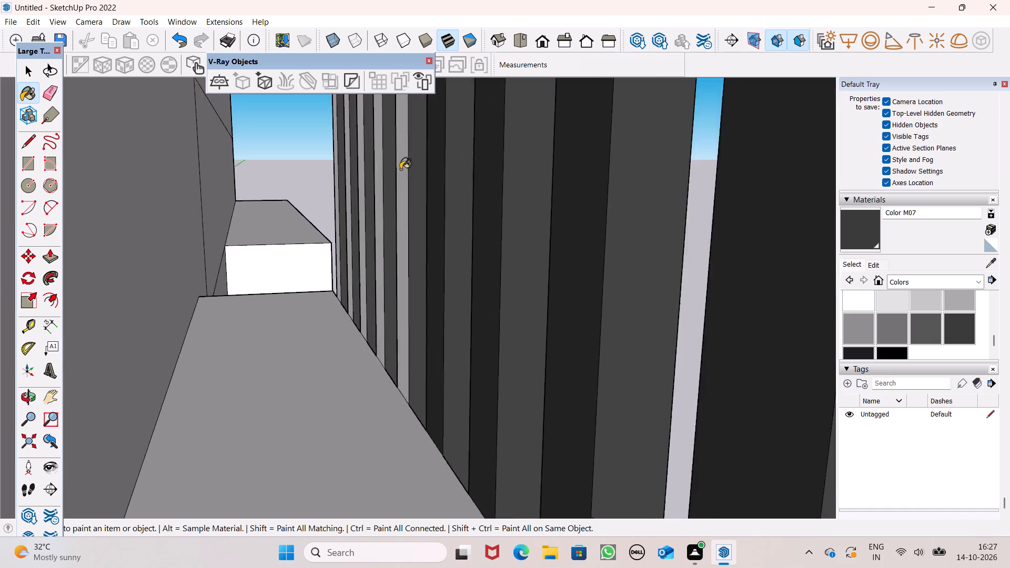
pyautogui.scroll(3, 400, 169)
pyautogui.click(400, 170)
pyautogui.click(366, 170)
pyautogui.scroll(3, 382, 176)
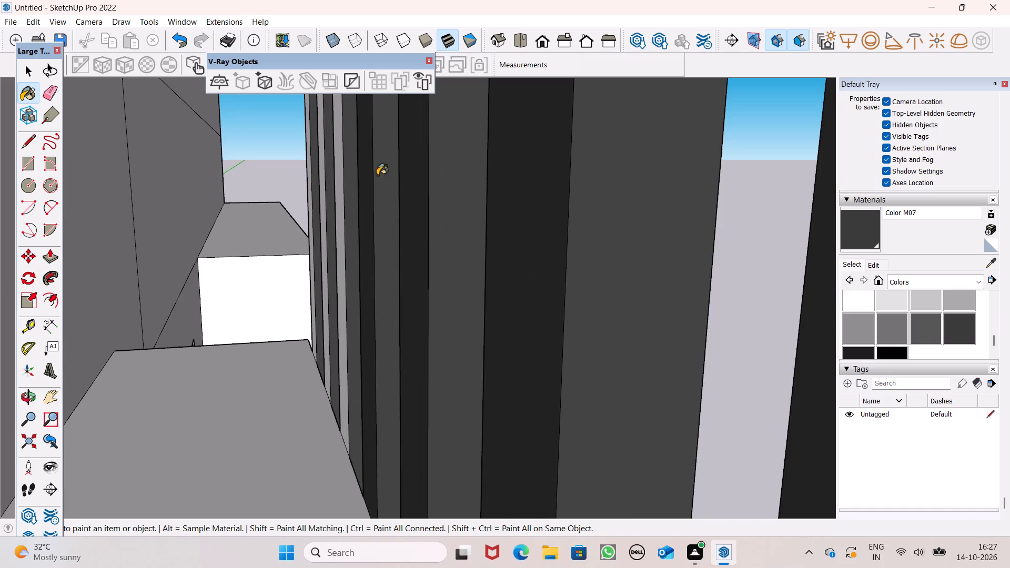
pyautogui.scroll(4, 344, 185)
pyautogui.click(341, 187)
pyautogui.click(318, 174)
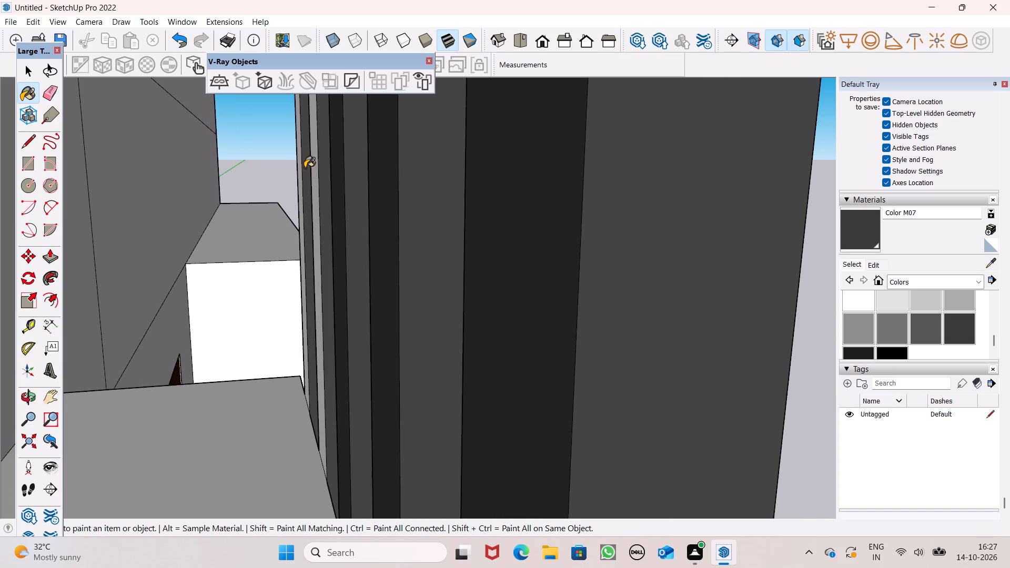
pyautogui.click(314, 158)
pyautogui.moveTo(296, 155); pyautogui.dragTo(304, 155)
pyautogui.scroll(-6, 314, 149)
pyautogui.scroll(15, 306, 197)
pyautogui.click(312, 195)
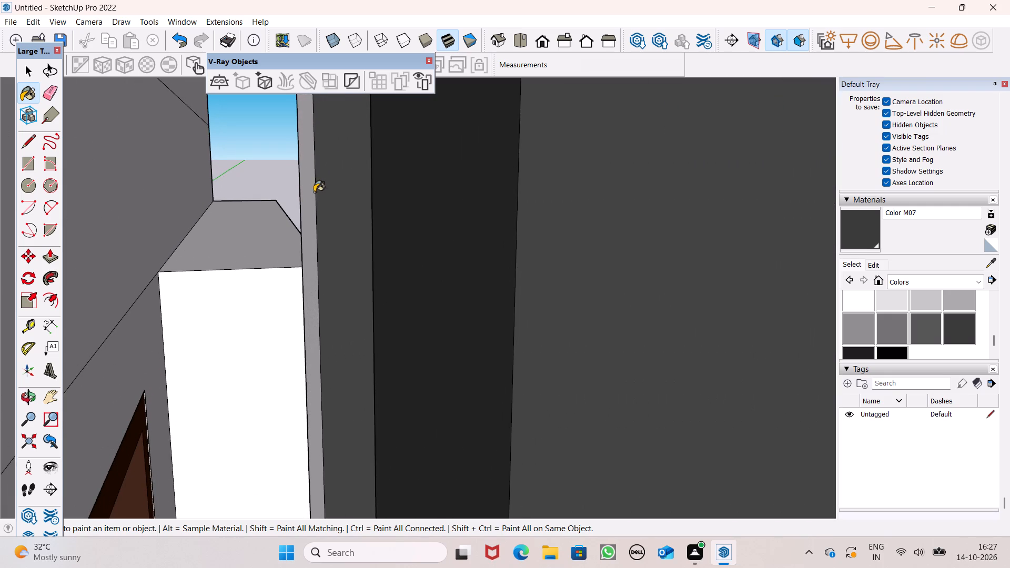
# Examine the upper slat screen and the surrounding side elevation from the right-side view.
pyautogui.scroll(-11, 330, 200)
pyautogui.scroll(-6, 600, 343)
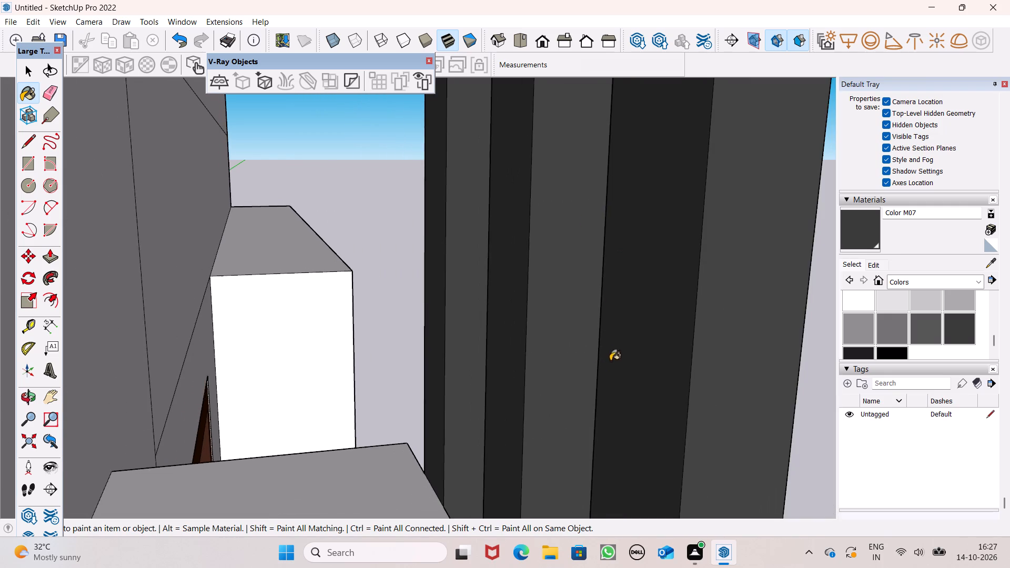
pyautogui.scroll(-19, 610, 361)
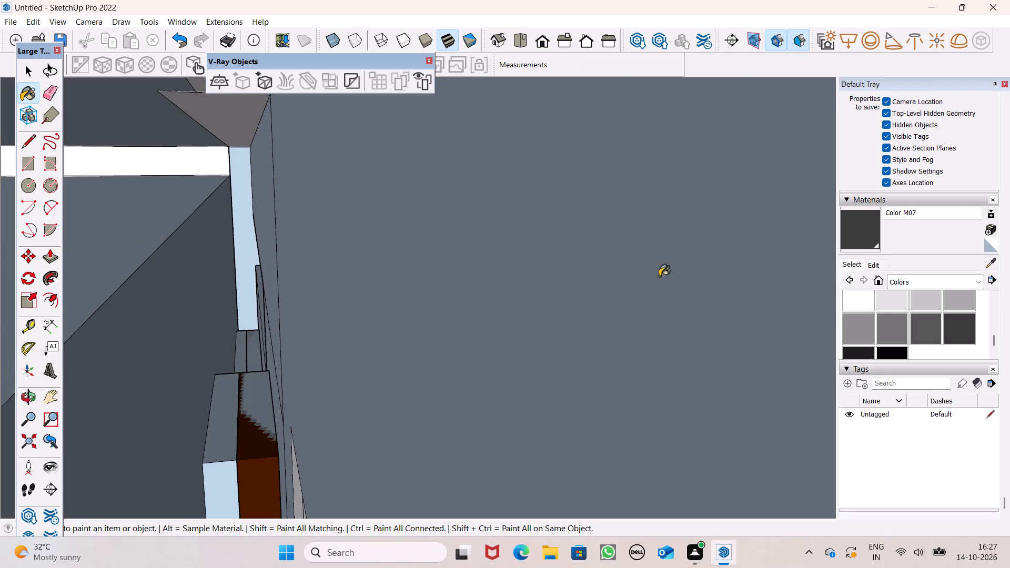
pyautogui.click(561, 38)
pyautogui.scroll(-6, 681, 176)
pyautogui.scroll(-7, 607, 215)
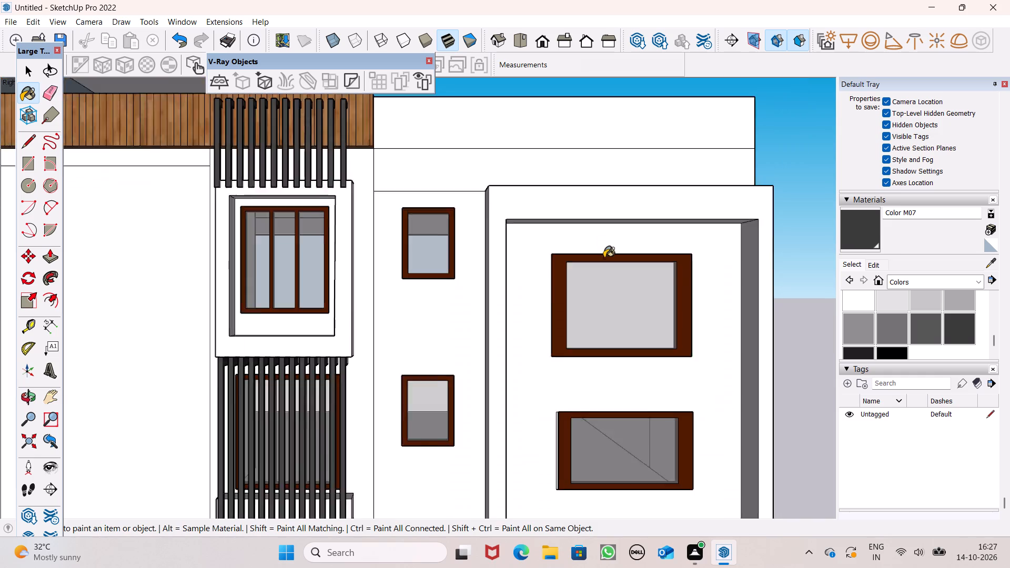
pyautogui.scroll(-1, 535, 239)
# Paint the bottom ends of the six upper slats nearest the balcony end with Color M07.
pyautogui.moveTo(485, 261); pyautogui.dragTo(869, 305, button='middle')
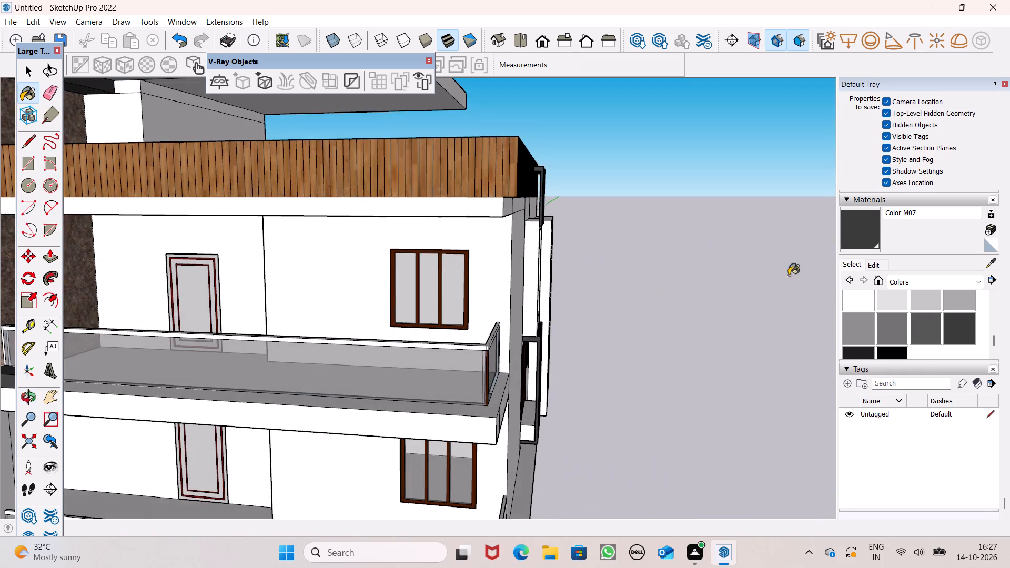
pyautogui.scroll(2, 609, 238)
pyautogui.scroll(8, 501, 189)
pyautogui.moveTo(557, 245); pyautogui.dragTo(570, 270, button='middle')
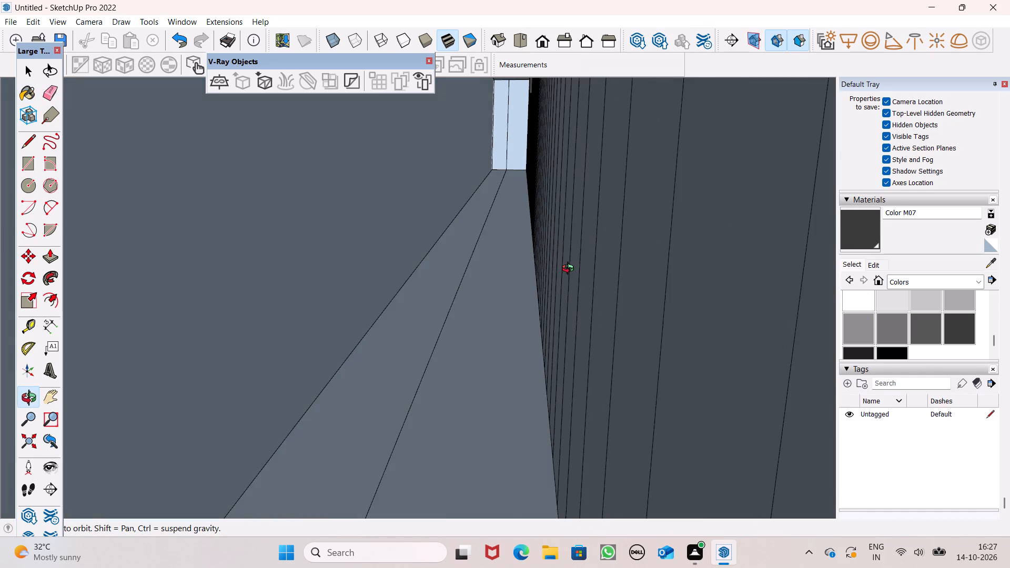
pyautogui.moveTo(570, 270); pyautogui.dragTo(471, 116, button='middle')
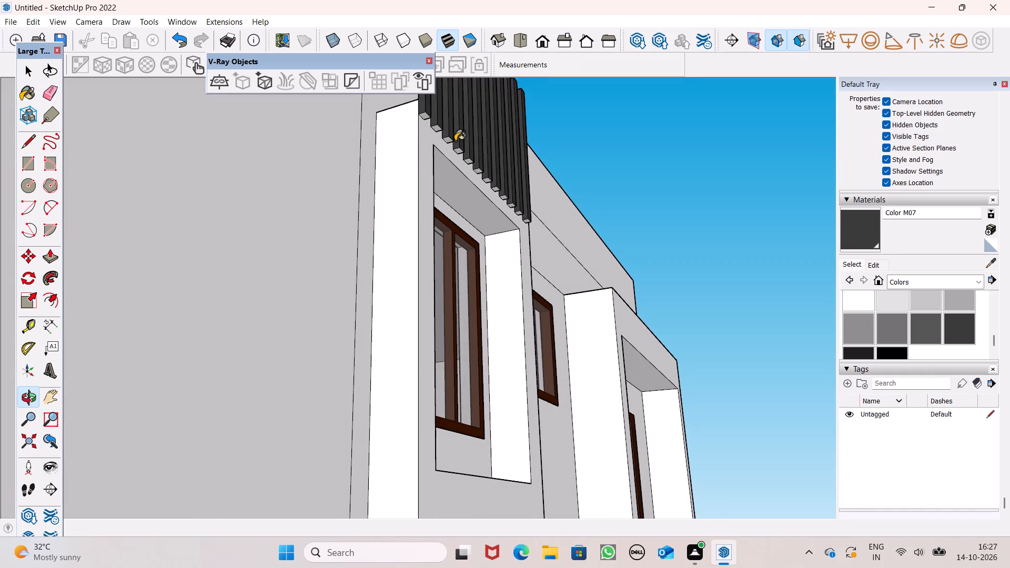
pyautogui.scroll(6, 453, 140)
pyautogui.scroll(-1, 445, 137)
pyautogui.scroll(3, 445, 137)
pyautogui.scroll(-1, 440, 137)
pyautogui.scroll(1, 439, 137)
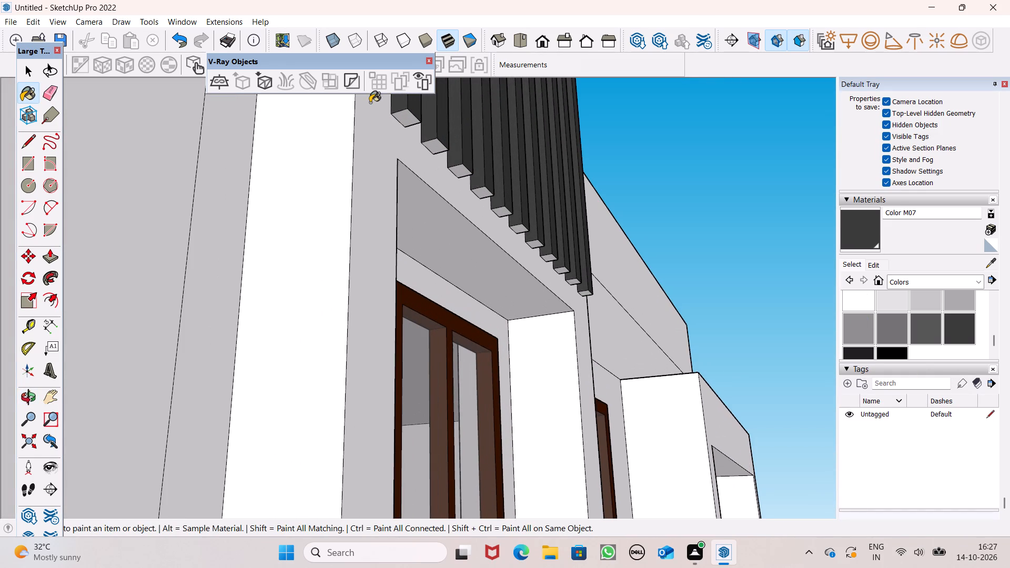
pyautogui.scroll(-4, 440, 215)
pyautogui.scroll(5, 407, 99)
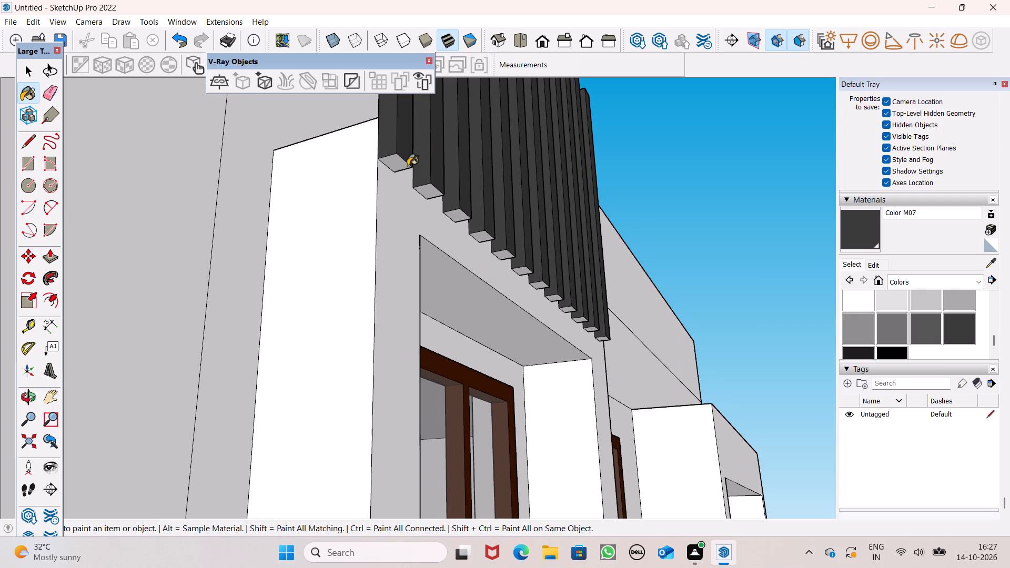
pyautogui.click(405, 166)
pyautogui.click(430, 191)
pyautogui.scroll(2, 499, 222)
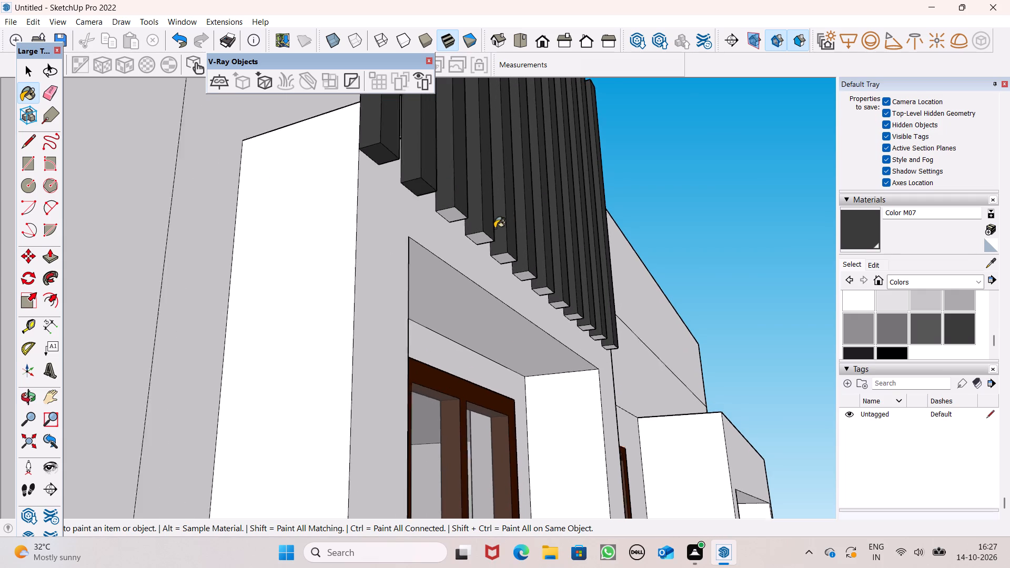
pyautogui.scroll(7, 494, 228)
pyautogui.click(474, 241)
pyautogui.click(417, 198)
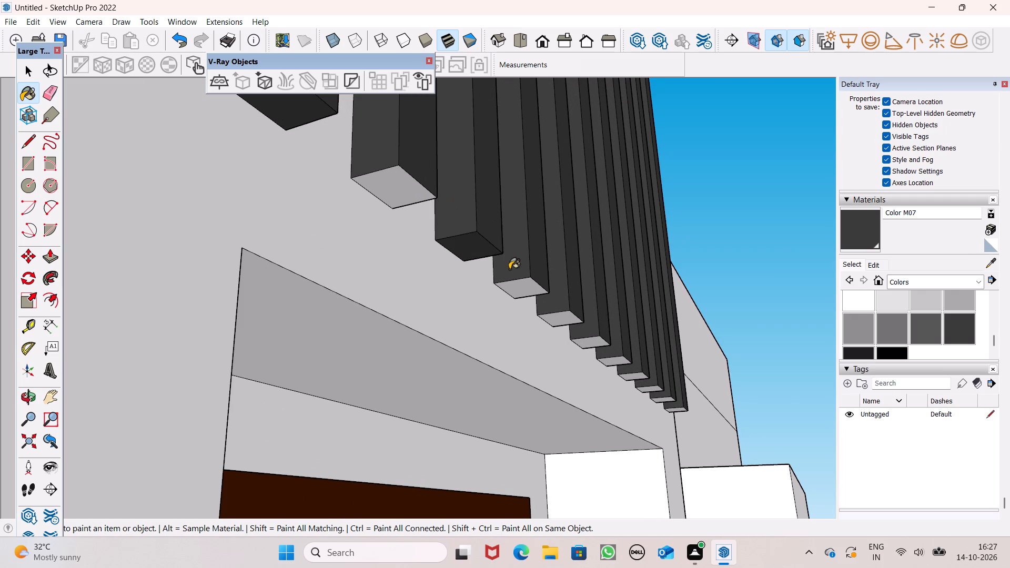
pyautogui.click(522, 293)
pyautogui.moveTo(558, 319); pyautogui.dragTo(568, 313)
# Paint the bottom ends of the remaining six upper slats, through to the end farthest from the balconies, with Color M07.
pyautogui.scroll(-1, 613, 301)
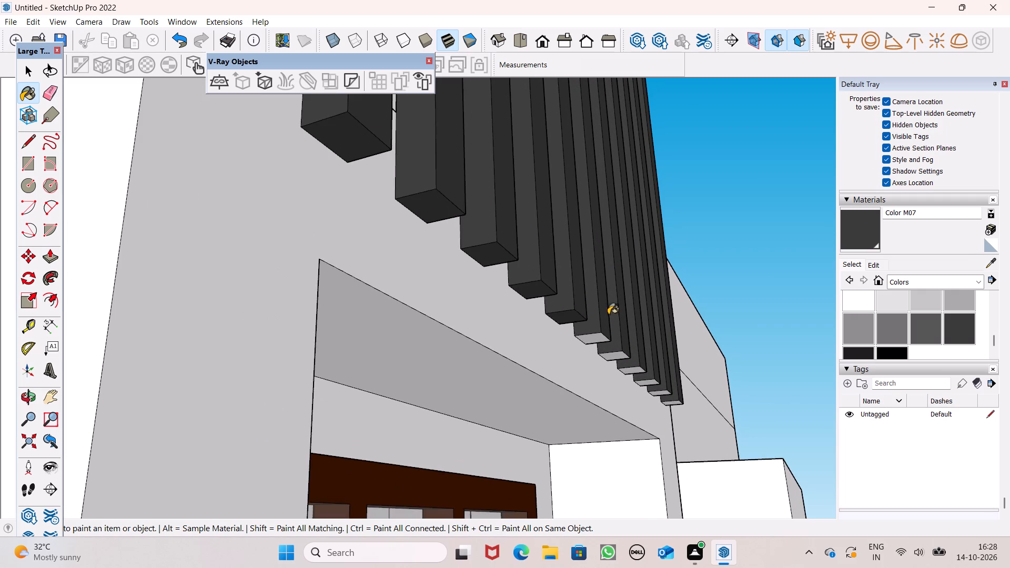
pyautogui.scroll(3, 774, 409)
pyautogui.scroll(-6, 552, 297)
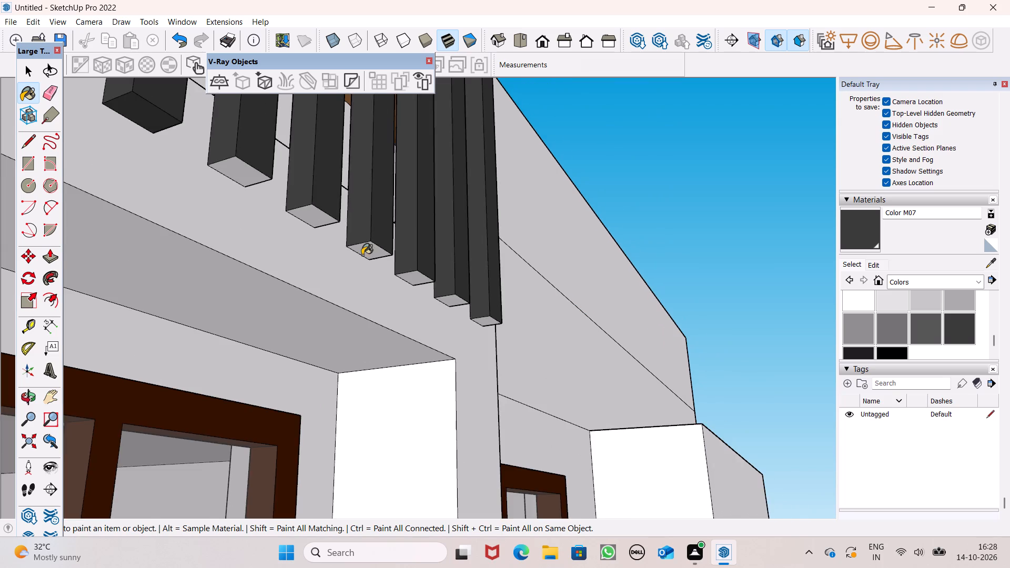
pyautogui.scroll(6, 362, 255)
pyautogui.click(312, 165)
pyautogui.moveTo(389, 227); pyautogui.dragTo(408, 233)
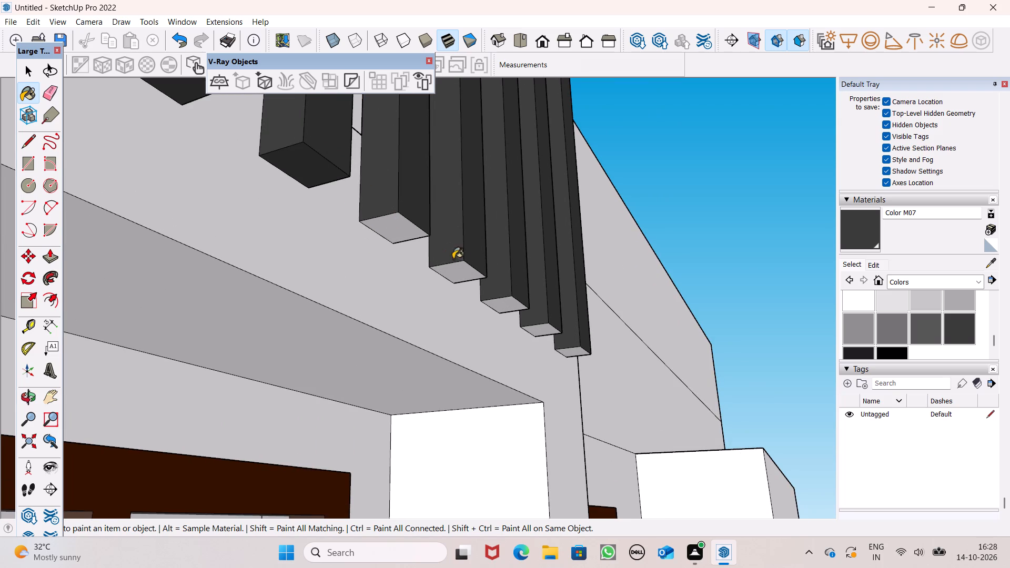
pyautogui.moveTo(466, 274); pyautogui.dragTo(472, 275)
pyautogui.click(510, 308)
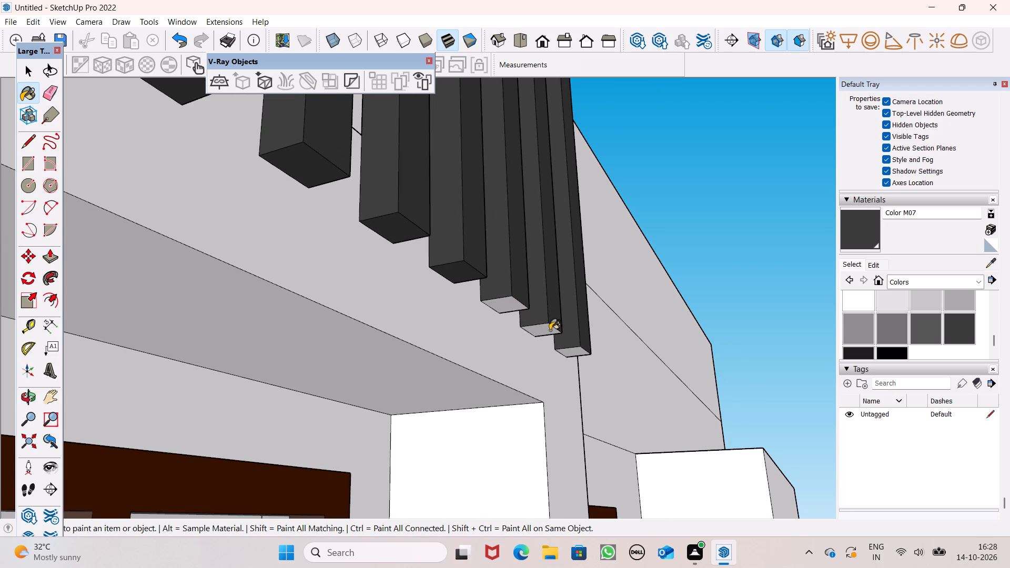
pyautogui.click(550, 330)
pyautogui.click(568, 352)
# Paint the white bottom ends of the lower slats, just above the dark projecting band, with Color M07.
pyautogui.scroll(-5, 622, 268)
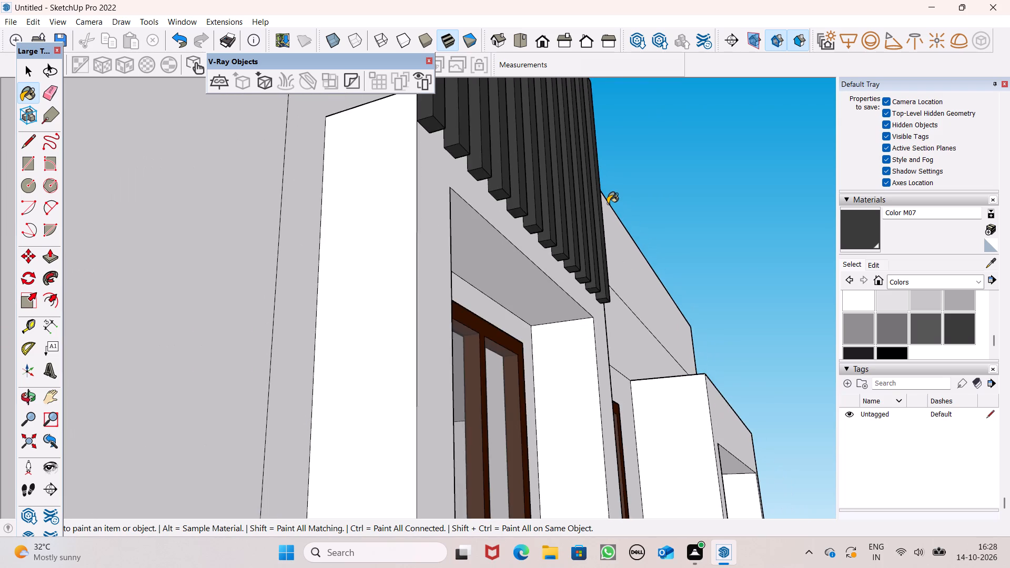
pyautogui.scroll(-13, 608, 204)
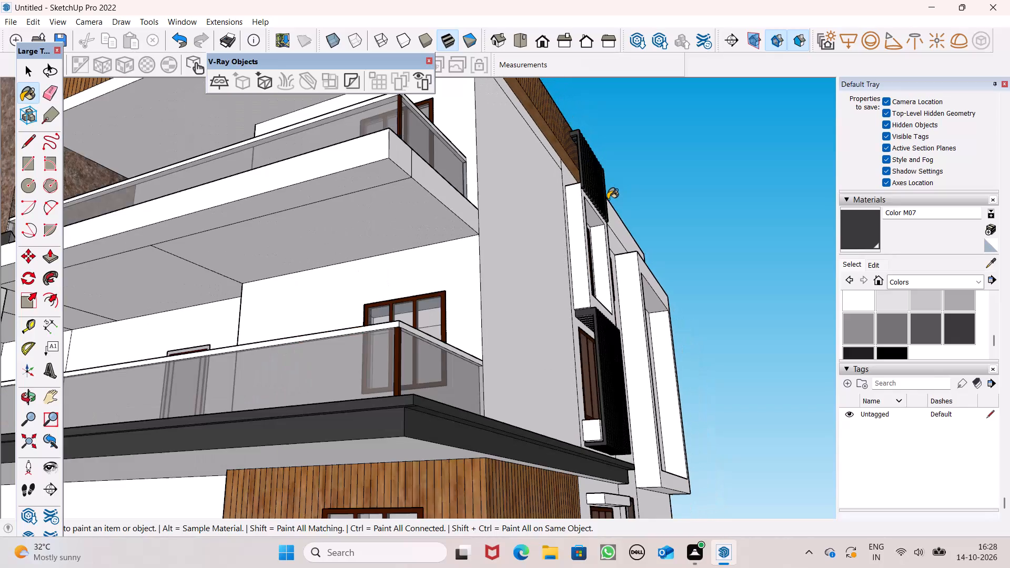
pyautogui.scroll(1, 600, 358)
pyautogui.moveTo(600, 364); pyautogui.dragTo(199, 201, button='middle')
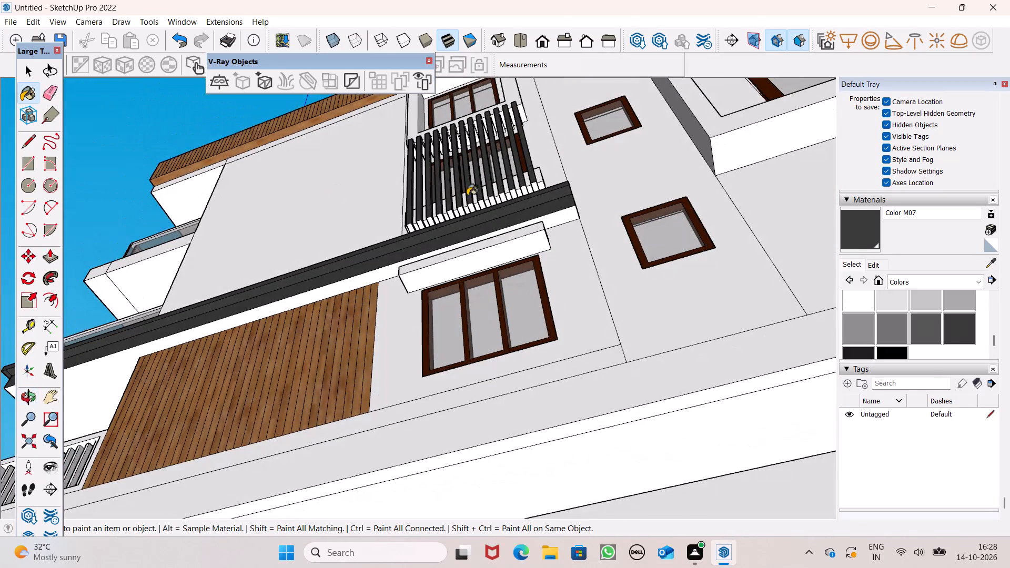
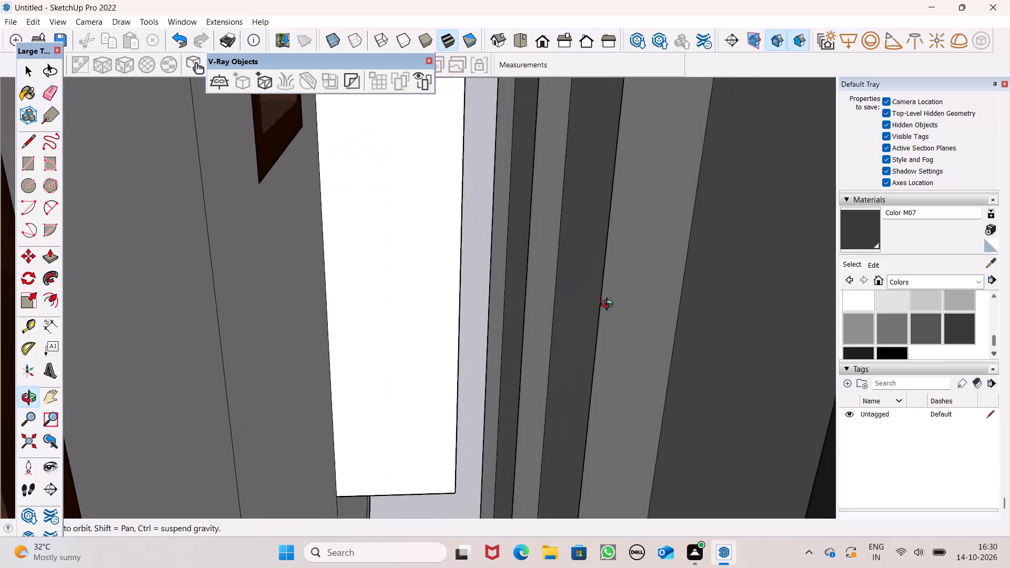
# Paint the three remaining light gray slat faces beside the white wall strip with Color M07.
pyautogui.click(651, 310)
pyautogui.click(536, 256)
pyautogui.click(496, 228)
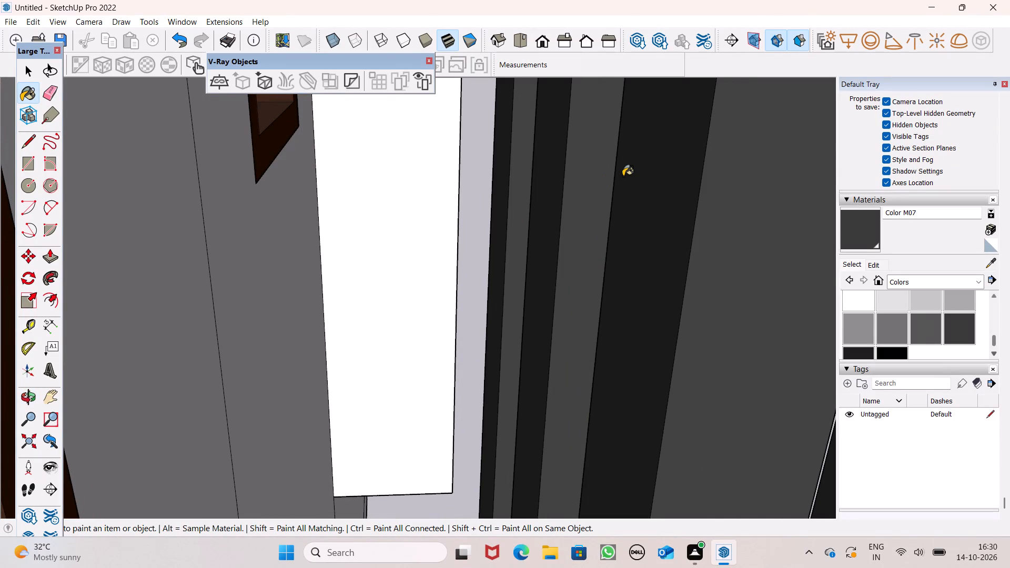
# Reset to the standard front view and bring the whole building with its side elevation back into sight.
pyautogui.scroll(-2, 609, 215)
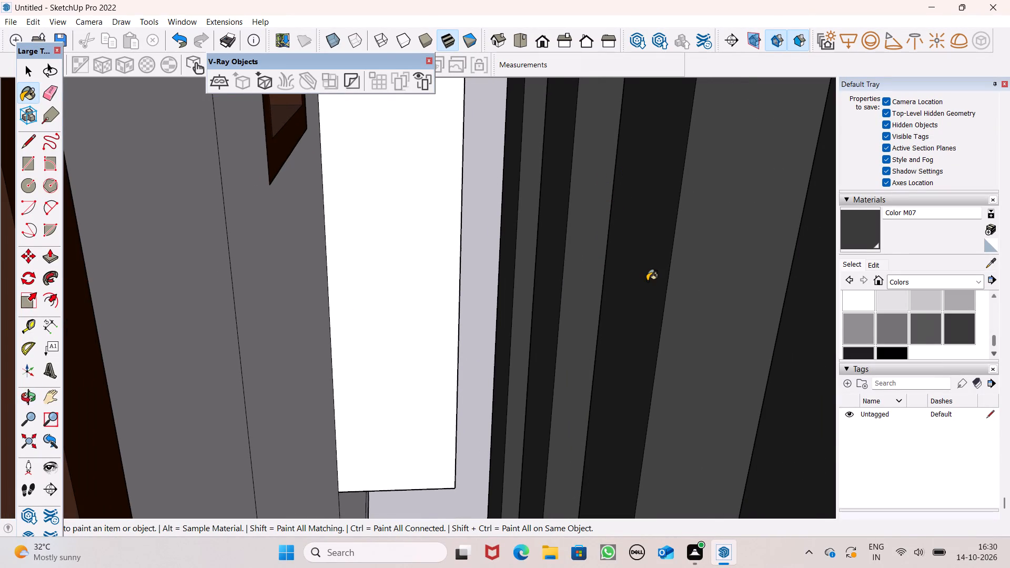
pyautogui.moveTo(648, 281); pyautogui.dragTo(483, 273, button='middle')
pyautogui.scroll(1, 484, 277)
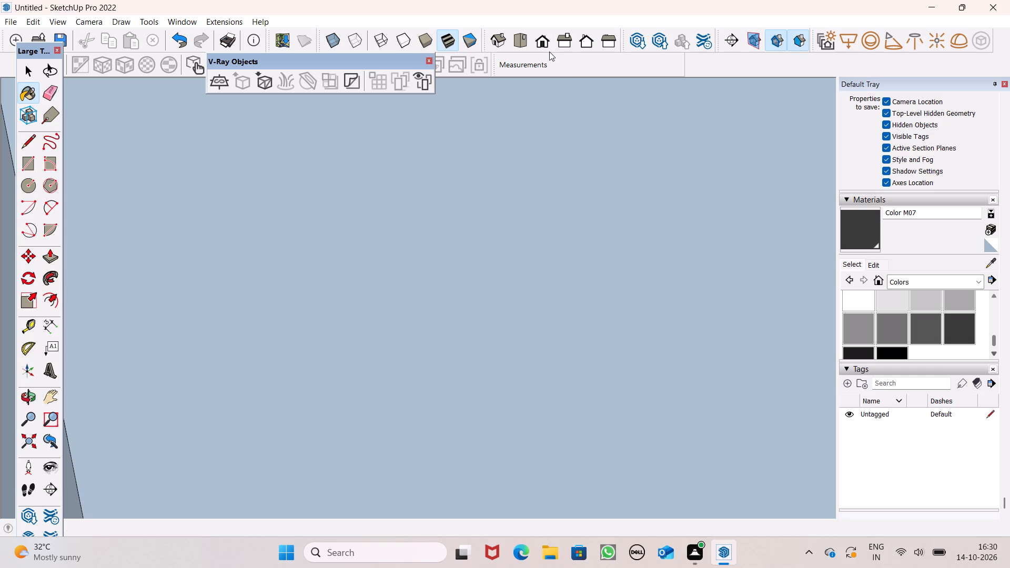
pyautogui.click(544, 48)
pyautogui.scroll(-7, 620, 192)
pyautogui.scroll(-2, 608, 266)
pyautogui.scroll(-4, 652, 286)
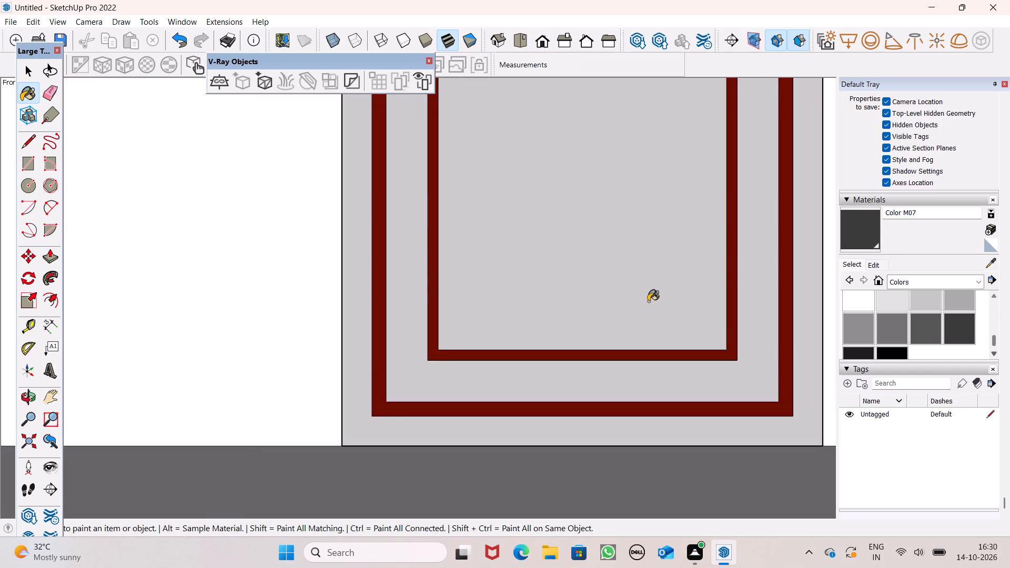
pyautogui.scroll(-7, 648, 301)
pyautogui.scroll(-2, 702, 309)
pyautogui.scroll(-5, 706, 378)
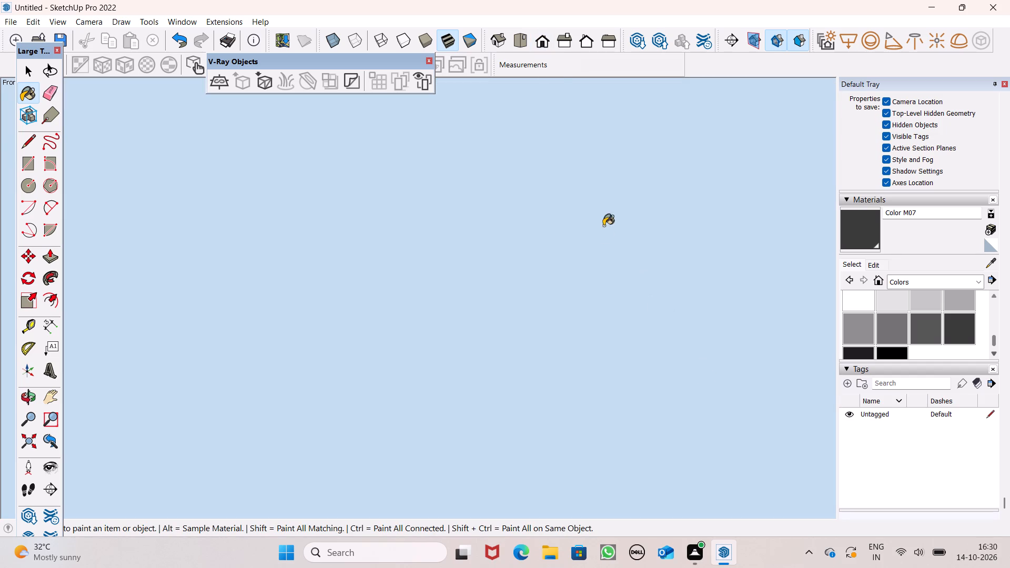
pyautogui.click(550, 44)
pyautogui.scroll(-6, 557, 252)
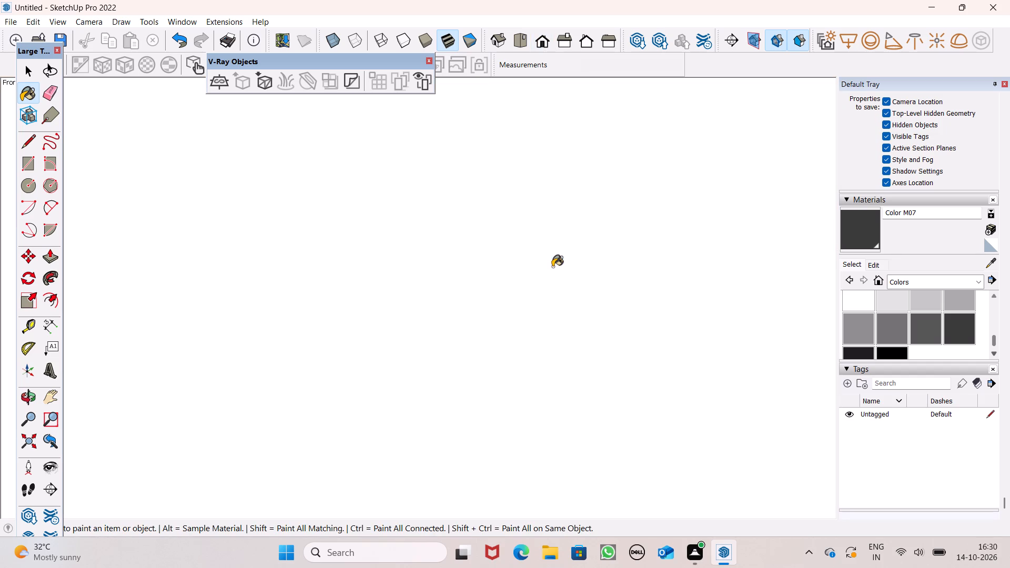
pyautogui.scroll(-11, 552, 267)
pyautogui.scroll(-13, 647, 245)
pyautogui.scroll(-20, 648, 245)
pyautogui.scroll(-8, 648, 245)
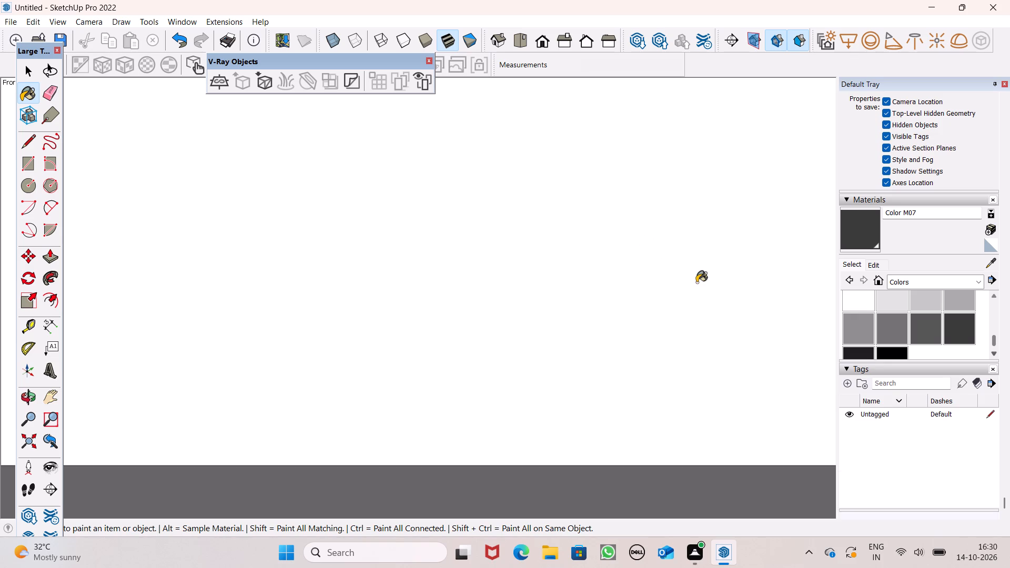
pyautogui.scroll(-19, 696, 282)
pyautogui.scroll(-7, 652, 315)
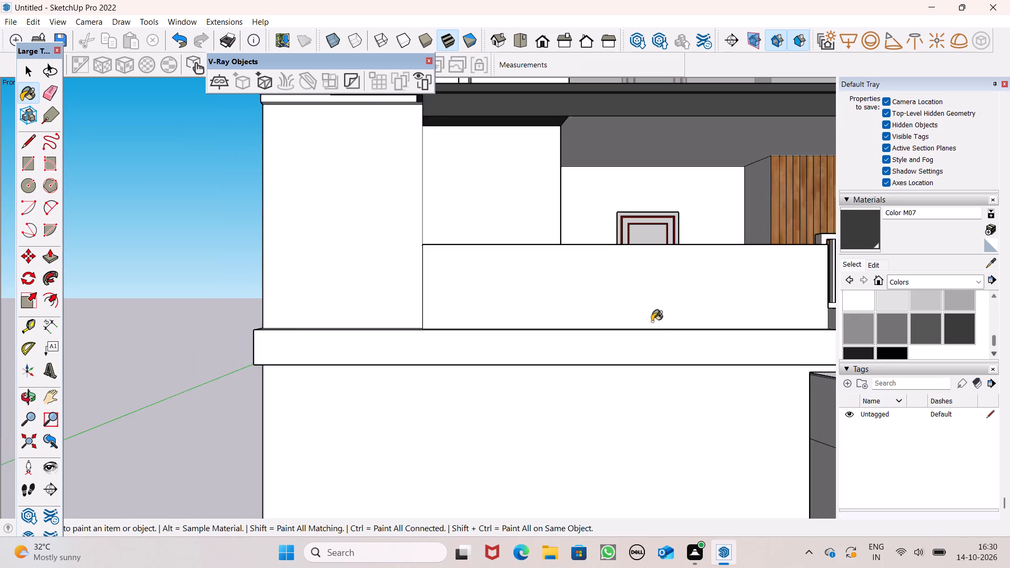
pyautogui.scroll(-16, 652, 321)
pyautogui.scroll(-6, 711, 416)
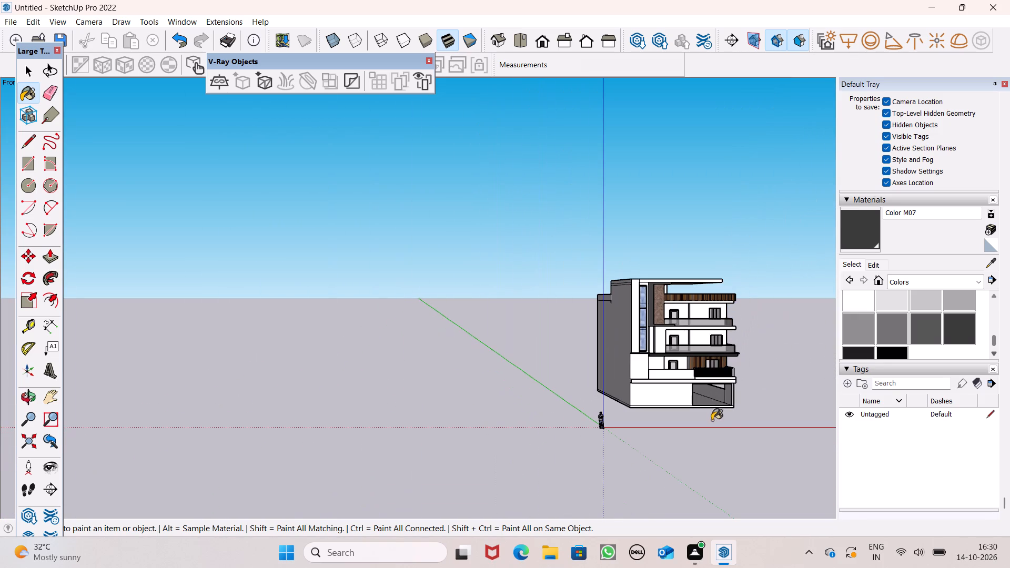
pyautogui.scroll(6, 689, 318)
pyautogui.scroll(-6, 702, 310)
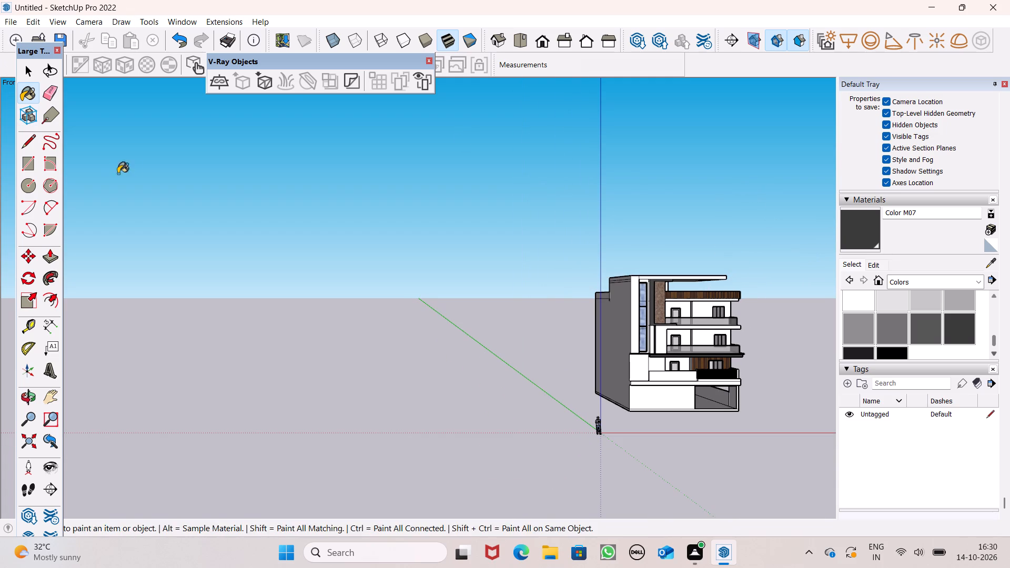
pyautogui.moveTo(130, 175); pyautogui.dragTo(0, 175, button='middle')
pyautogui.scroll(-6, 551, 169)
pyautogui.scroll(-2, 607, 214)
pyautogui.scroll(1, 608, 219)
pyautogui.scroll(-1, 610, 226)
pyautogui.scroll(1, 682, 294)
pyautogui.moveTo(682, 295); pyautogui.dragTo(525, 313, button='middle')
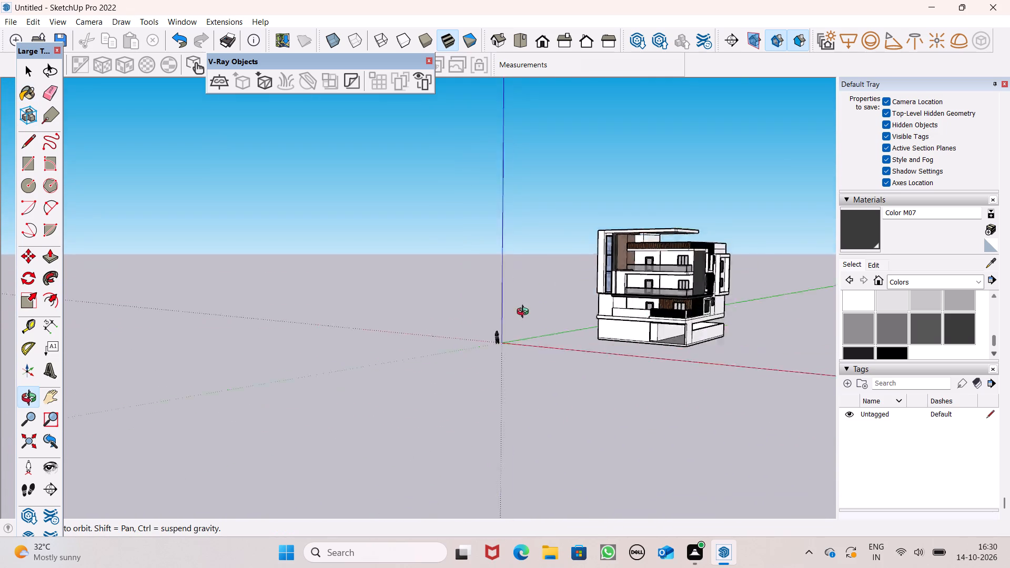
pyautogui.moveTo(525, 313); pyautogui.dragTo(259, 342, button='middle')
pyautogui.scroll(3, 438, 390)
pyautogui.scroll(7, 517, 334)
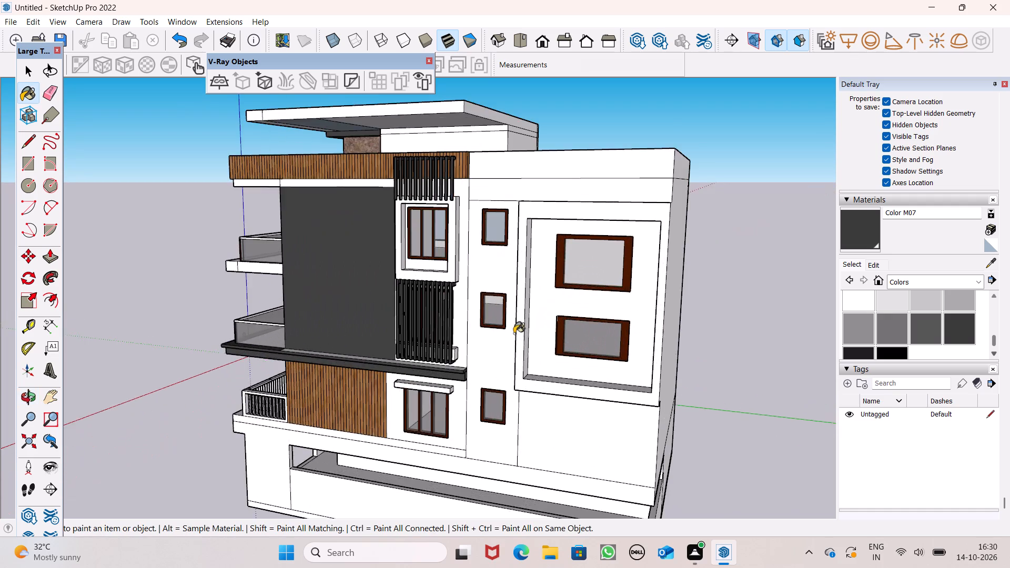
pyautogui.moveTo(526, 349); pyautogui.dragTo(707, 338, button='middle')
pyautogui.scroll(1, 714, 331)
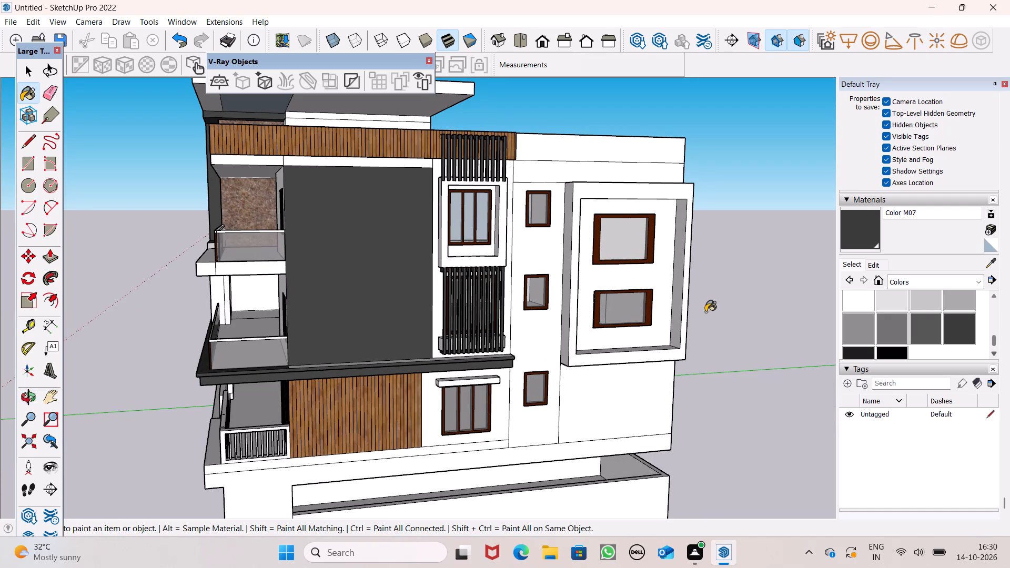
# Paint the side-elevation wall strip containing the three small stacked windows with Color M04.
pyautogui.click(948, 285)
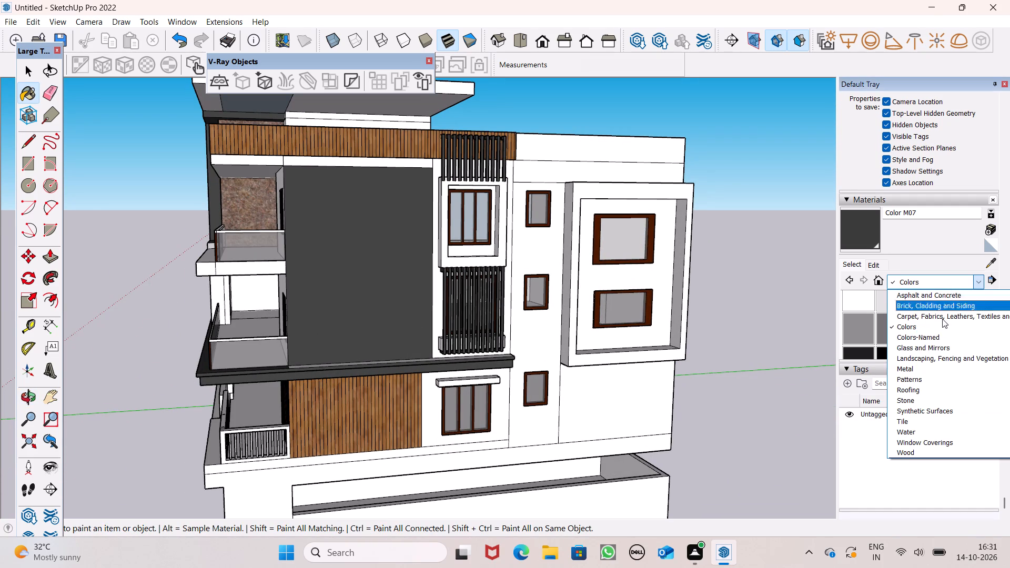
pyautogui.click(845, 323)
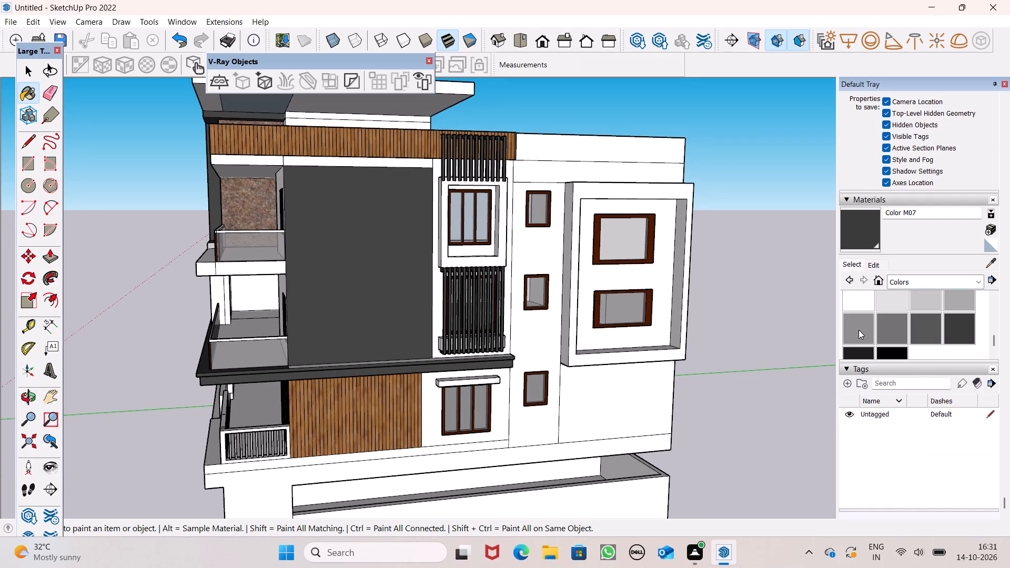
pyautogui.click(861, 330)
pyautogui.scroll(-1, 606, 289)
pyautogui.scroll(1, 606, 289)
pyautogui.scroll(-1, 598, 285)
pyautogui.scroll(1, 575, 279)
pyautogui.click(544, 268)
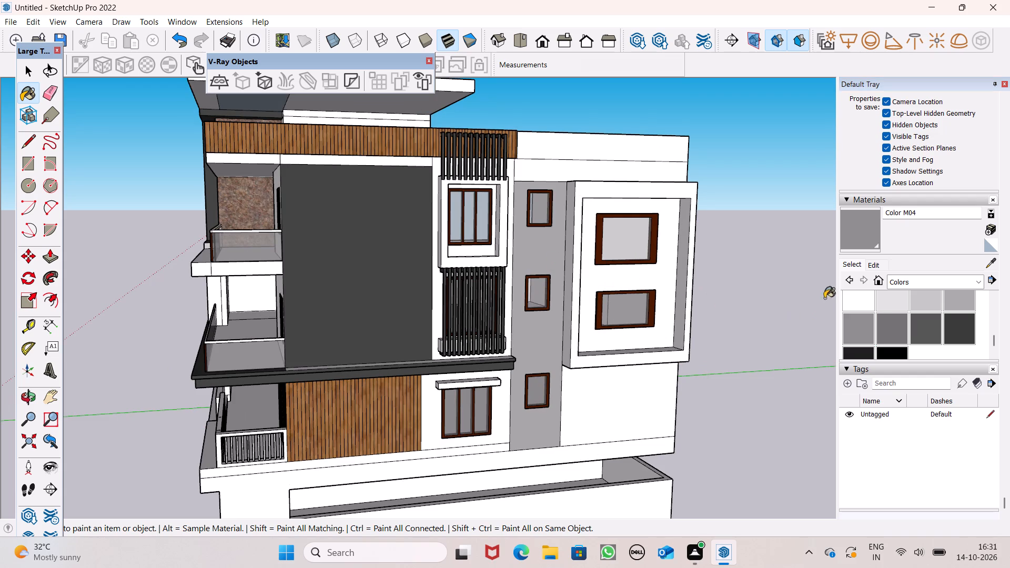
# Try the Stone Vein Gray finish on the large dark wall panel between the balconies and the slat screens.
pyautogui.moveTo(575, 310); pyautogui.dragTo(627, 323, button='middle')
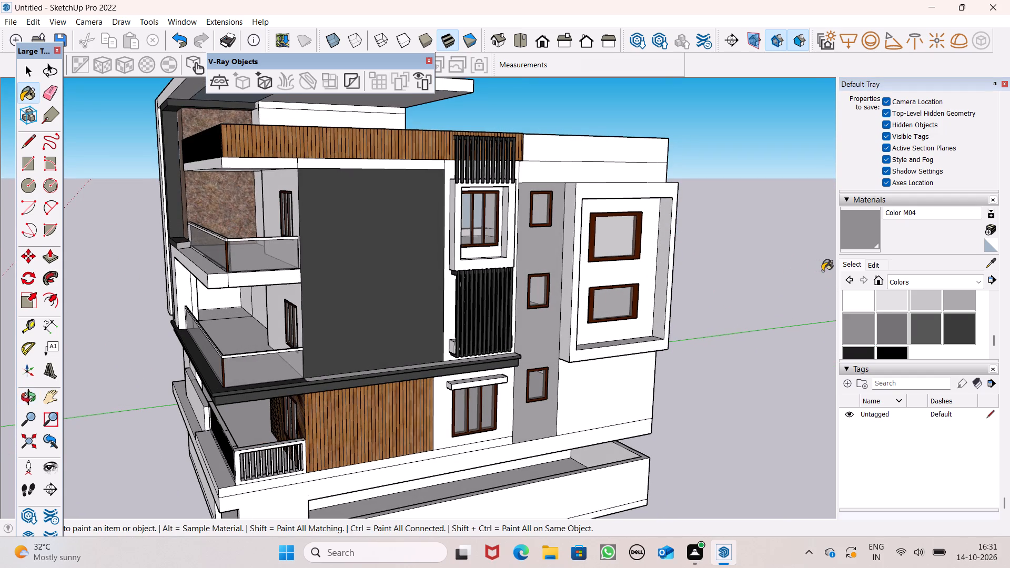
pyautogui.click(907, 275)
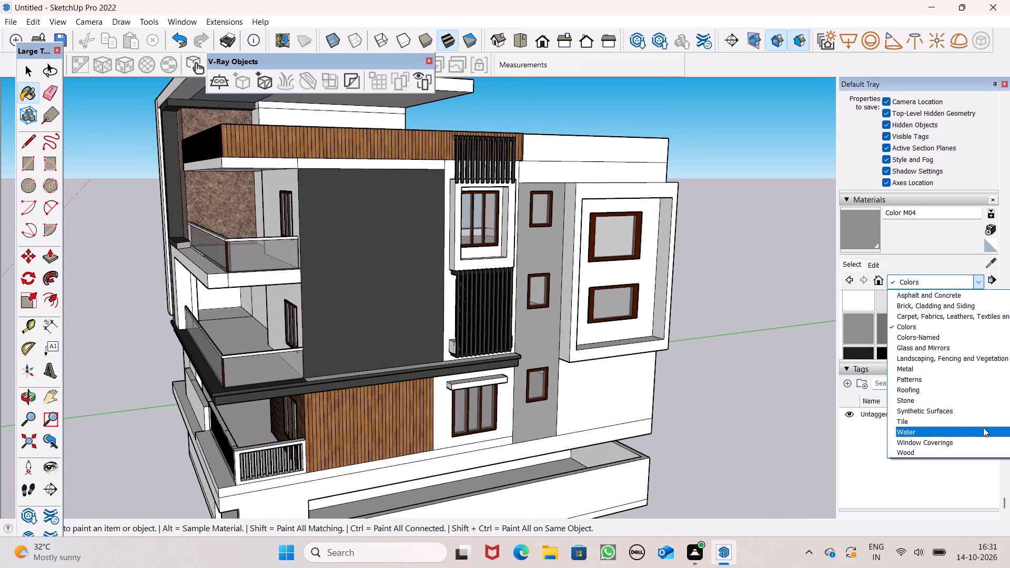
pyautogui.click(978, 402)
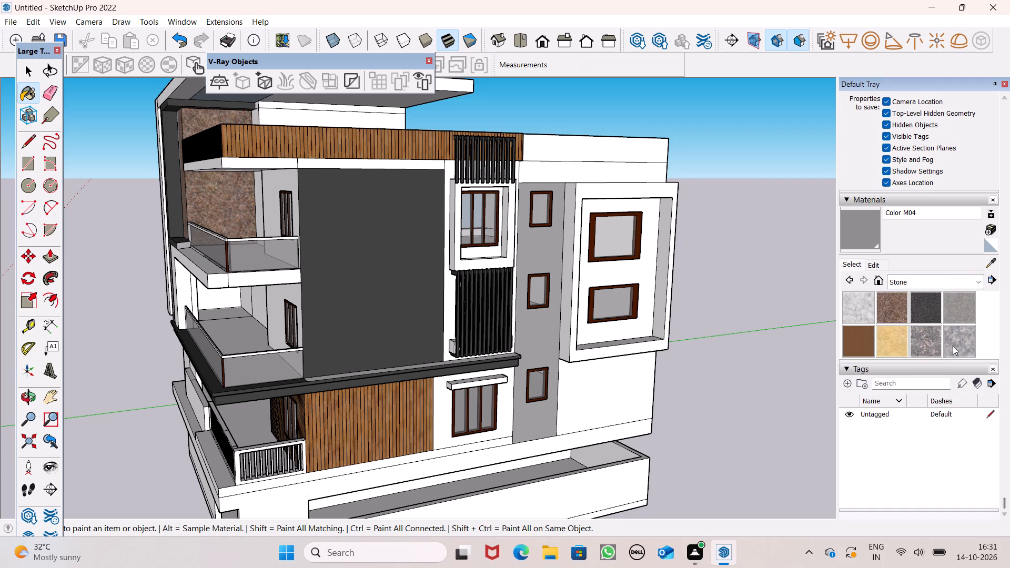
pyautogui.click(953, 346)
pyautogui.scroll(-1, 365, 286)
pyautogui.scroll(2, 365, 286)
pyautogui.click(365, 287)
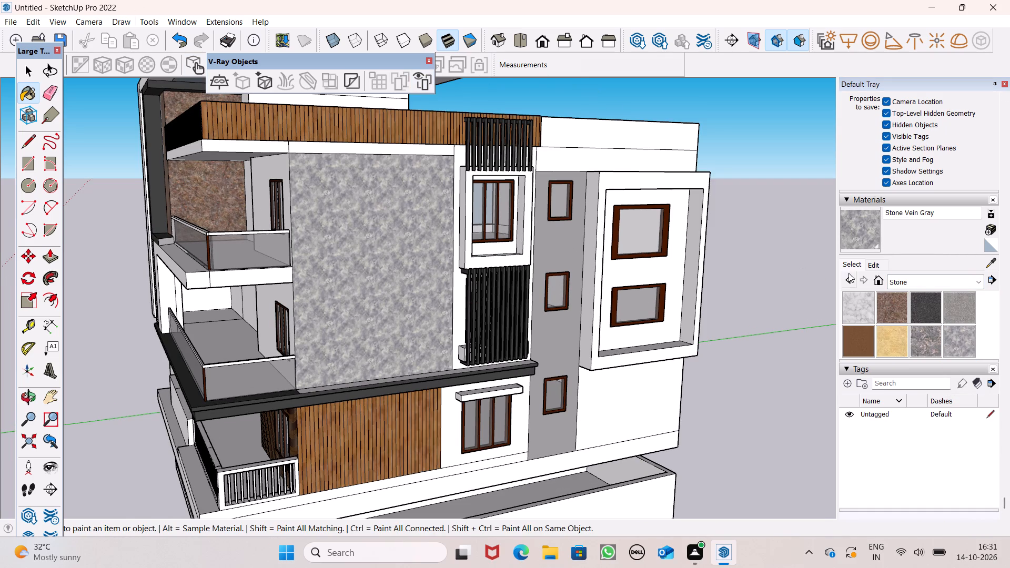
# Paint the large wall panel between the balconies and the slat screens with Granite Dark Gray from the Stone collection.
pyautogui.scroll(-2, 928, 334)
pyautogui.scroll(2, 928, 333)
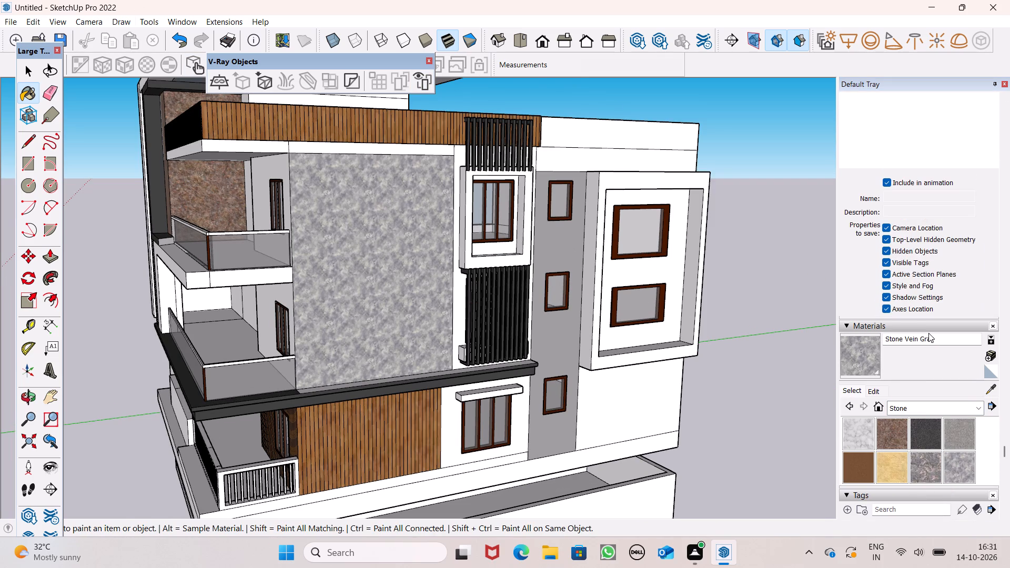
pyautogui.scroll(-3, 928, 333)
pyautogui.click(936, 315)
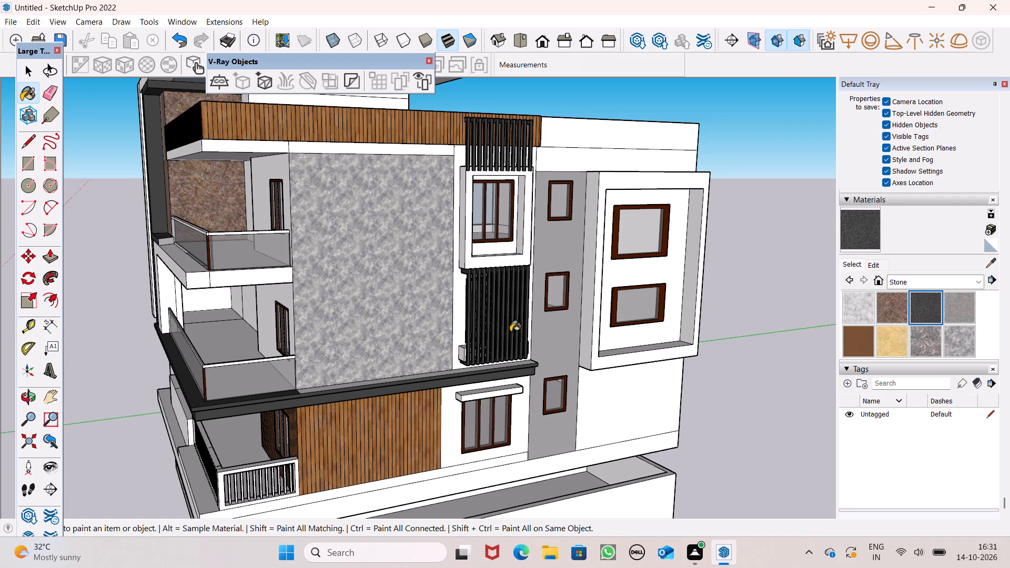
pyautogui.click(381, 320)
pyautogui.scroll(-1, 395, 258)
pyautogui.scroll(2, 393, 257)
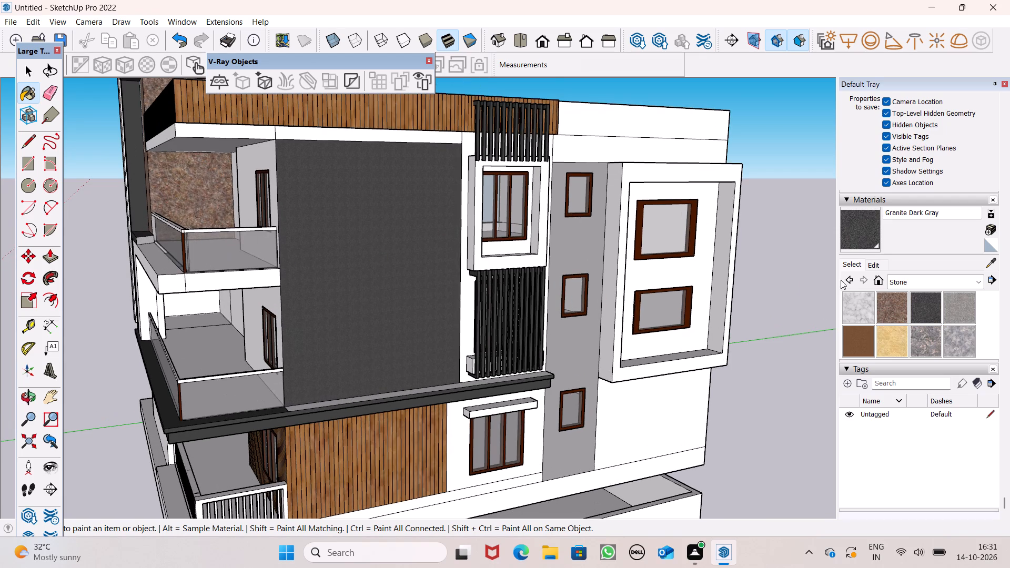
# Set the Granite Dark Gray texture width to 12' with its proportions locked.
pyautogui.click(872, 265)
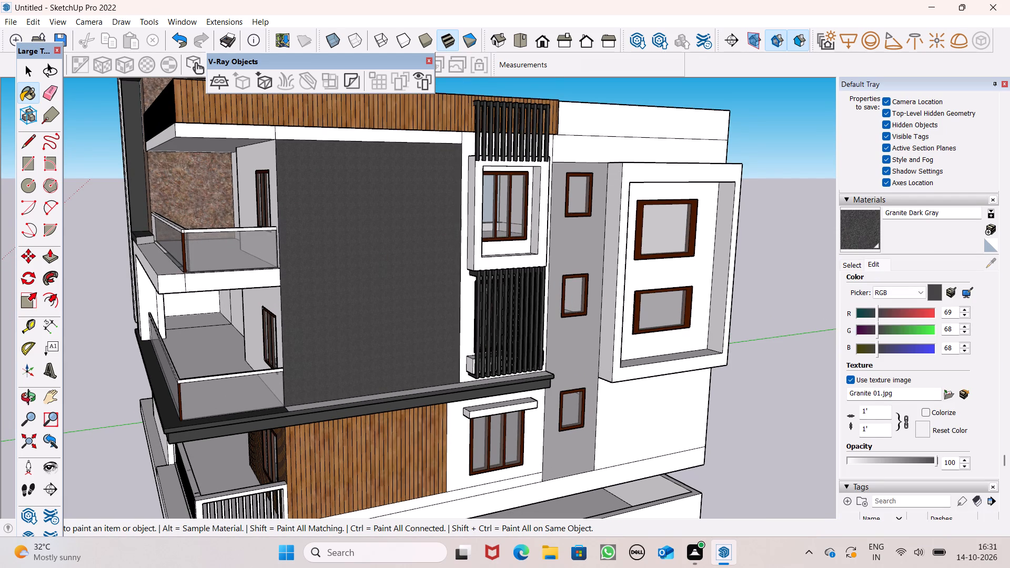
pyautogui.click(875, 412)
pyautogui.press('BackSpace')
pyautogui.press('BackSpace')
pyautogui.press('BackSpace')
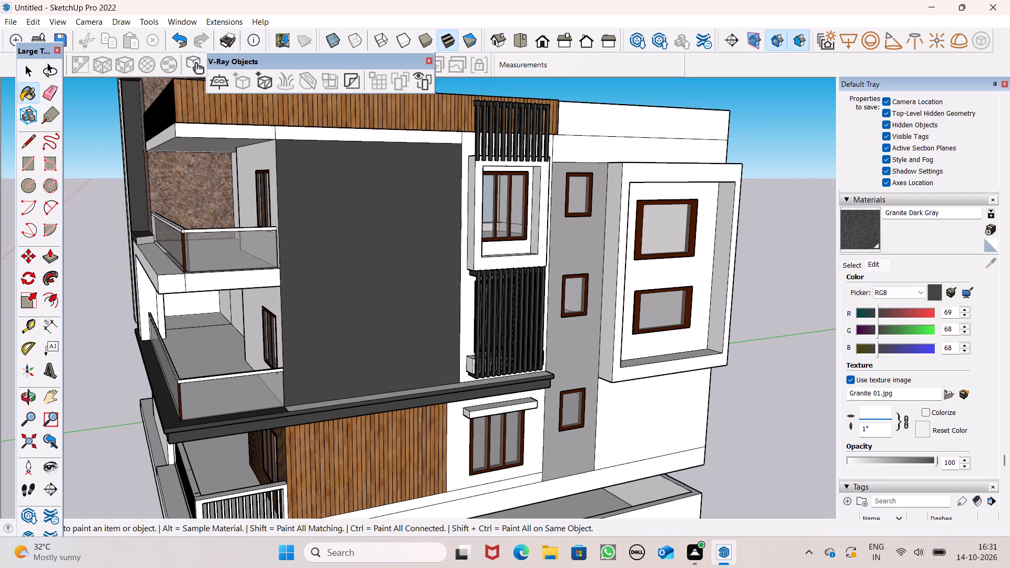
pyautogui.press('1')
pyautogui.press('2')
pyautogui.press("'")
pyautogui.press('Return')
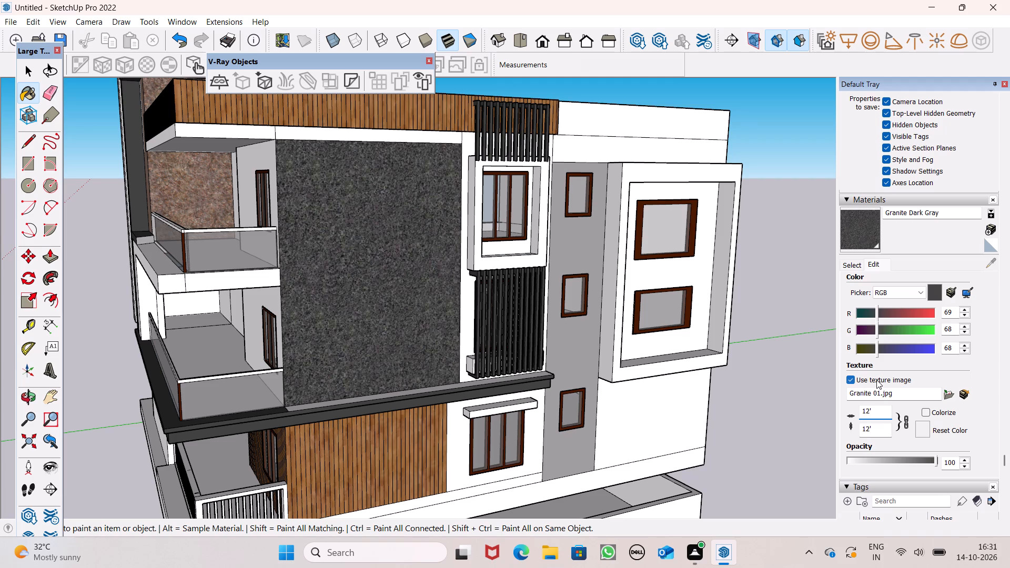
pyautogui.press('space')
# Examine the building's finishes on the side elevation from low and high viewpoints.
pyautogui.scroll(-4, 459, 360)
pyautogui.scroll(-2, 472, 305)
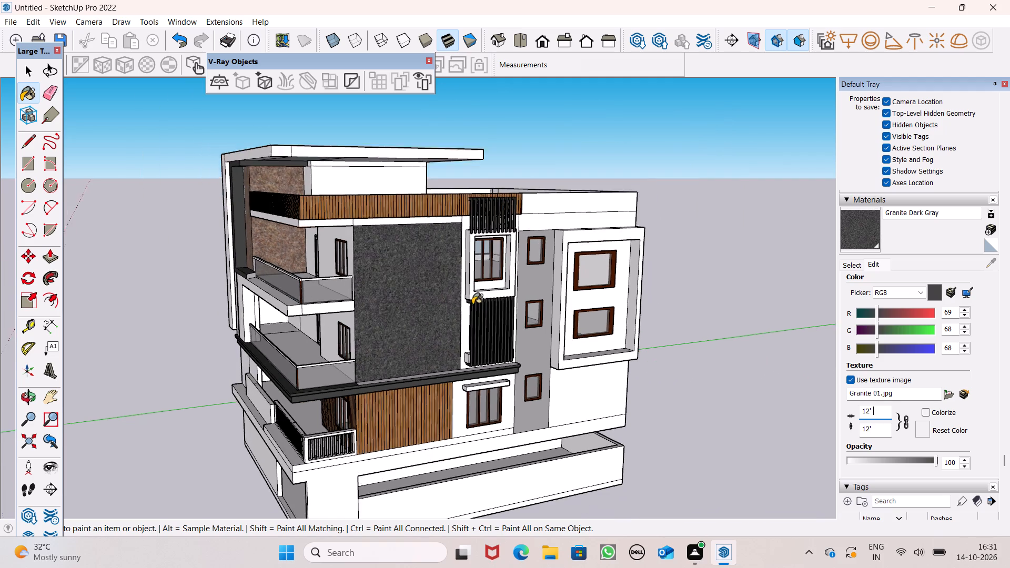
pyautogui.scroll(-1, 472, 305)
pyautogui.scroll(1, 472, 304)
pyautogui.moveTo(478, 310); pyautogui.dragTo(422, 215, button='middle')
pyautogui.scroll(1, 433, 215)
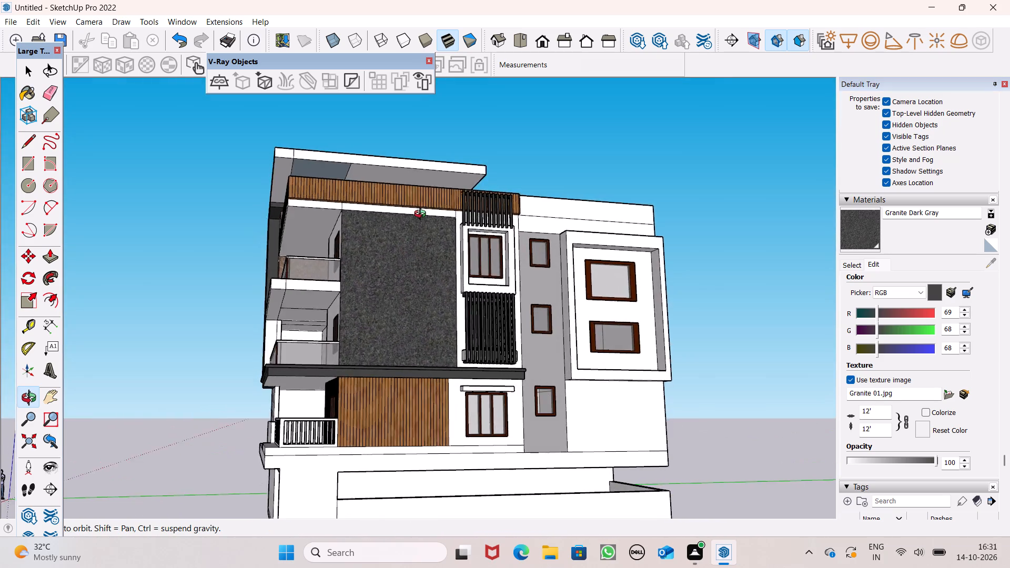
pyautogui.moveTo(422, 215); pyautogui.dragTo(479, 418, button='middle')
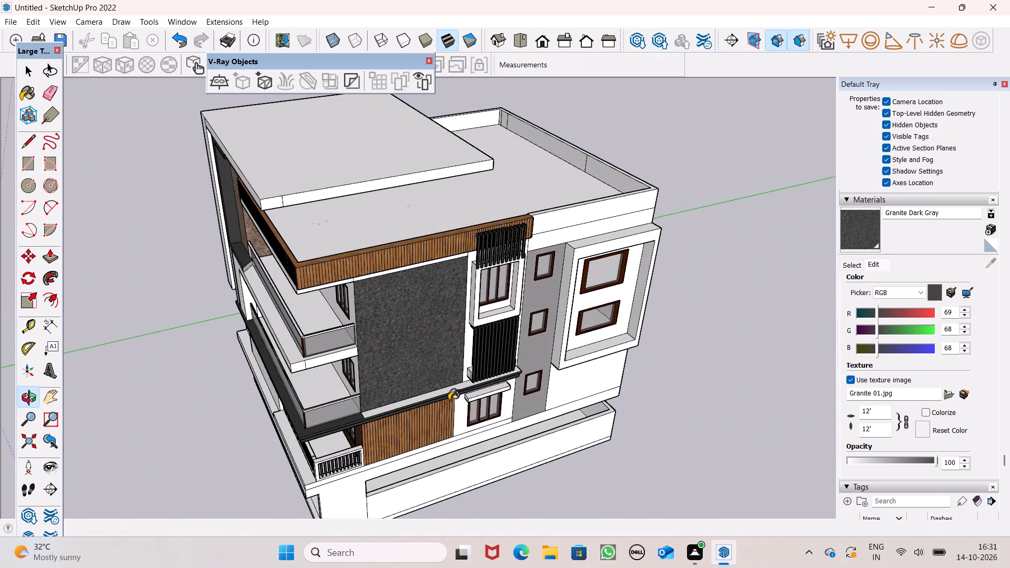
pyautogui.scroll(1, 448, 400)
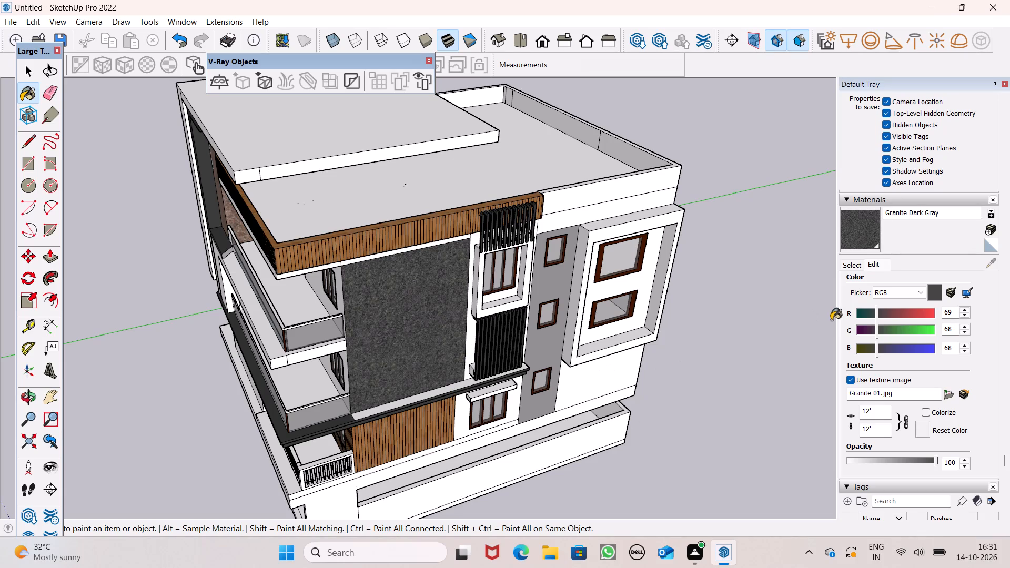
# Paint the top of the ledge below the granite wall panel with Color M07 from the Colors collection.
pyautogui.click(850, 259)
pyautogui.click(853, 265)
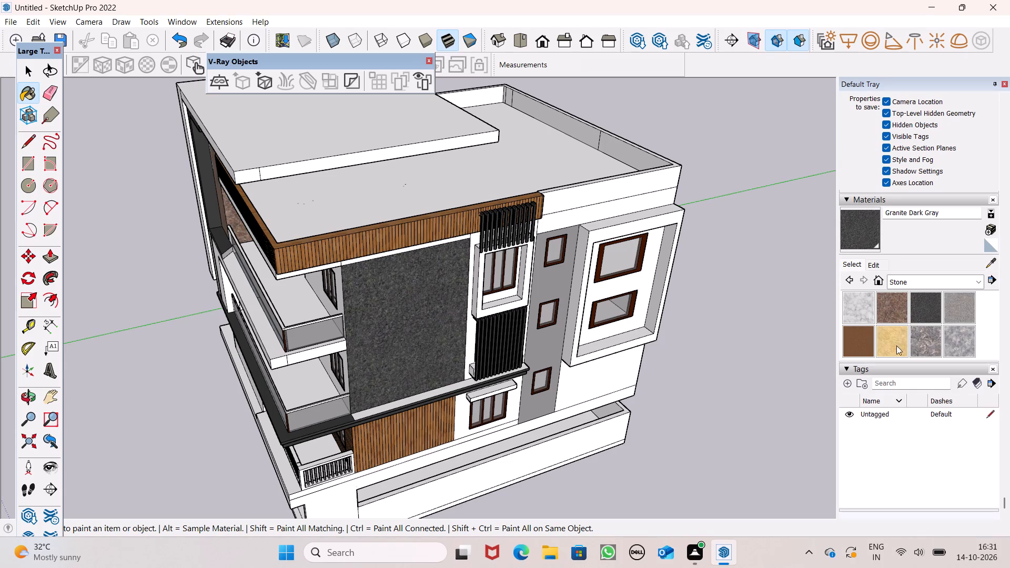
pyautogui.click(950, 283)
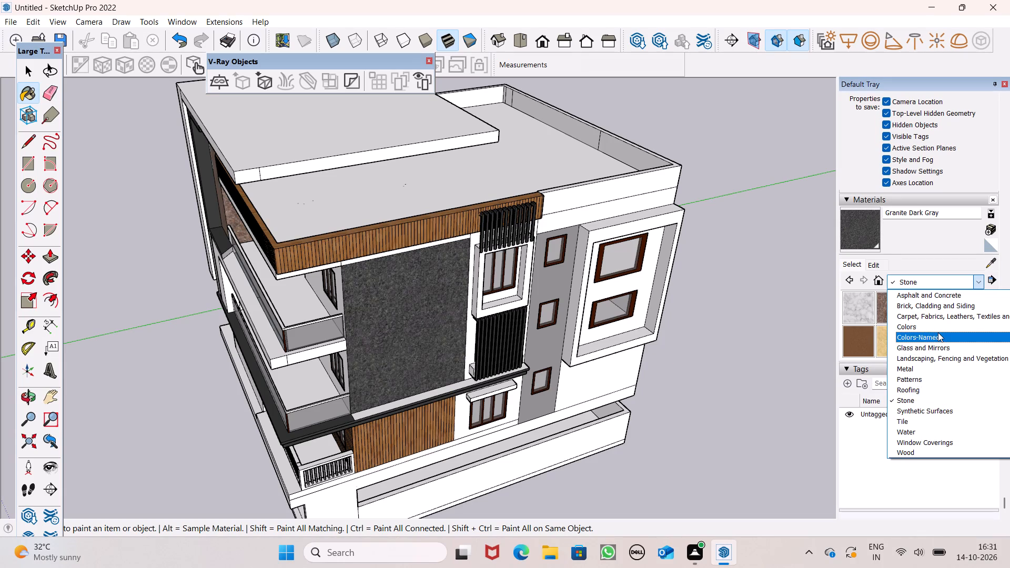
pyautogui.click(938, 327)
pyautogui.scroll(-10, 945, 326)
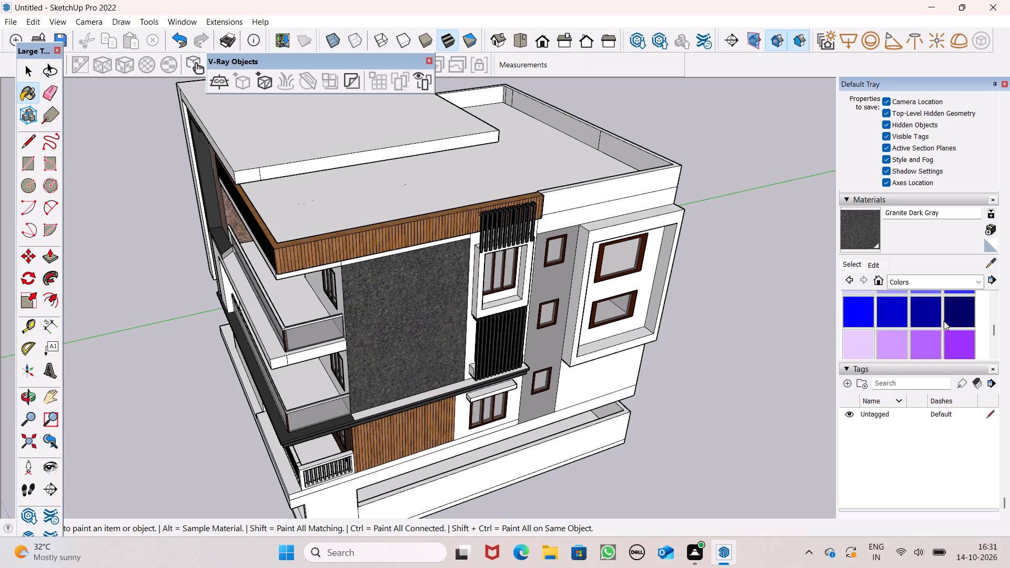
pyautogui.scroll(-5, 944, 321)
pyautogui.scroll(1, 944, 321)
pyautogui.click(968, 326)
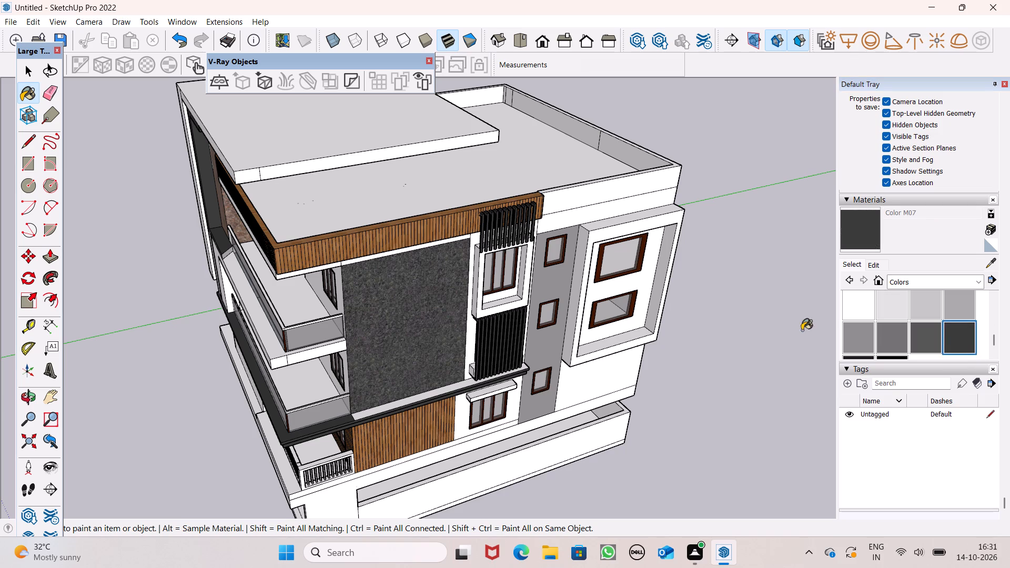
pyautogui.scroll(4, 233, 405)
pyautogui.scroll(7, 368, 404)
pyautogui.click(410, 415)
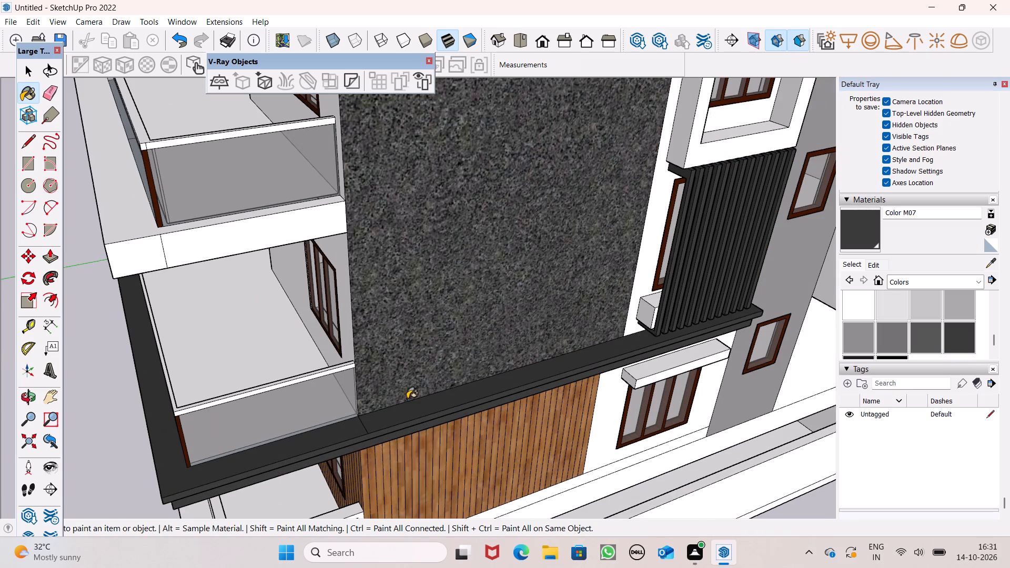
# Examine the building's finishes as a whole from a high side viewpoint and from the front elevation.
pyautogui.scroll(-2, 407, 392)
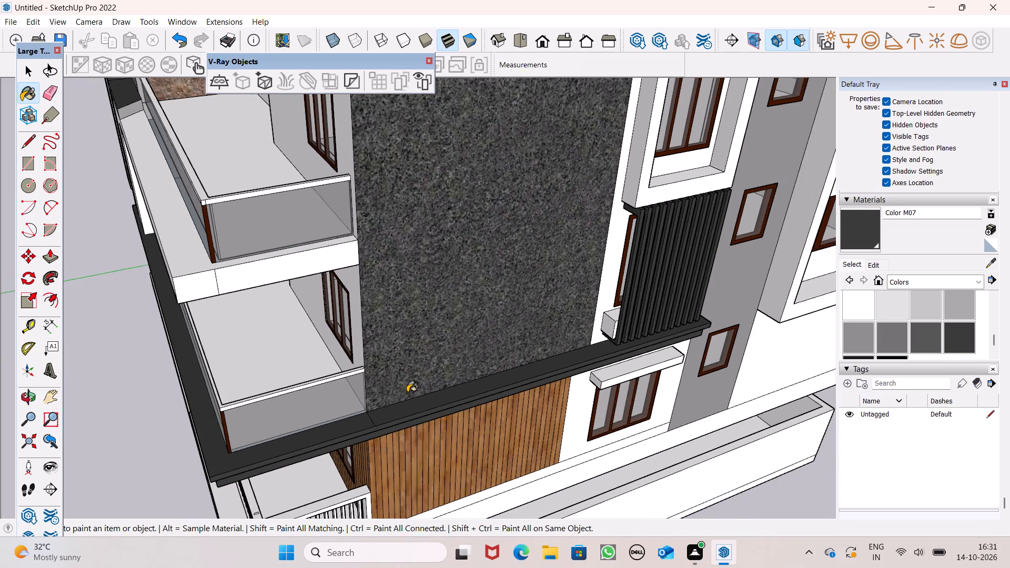
pyautogui.scroll(-10, 411, 392)
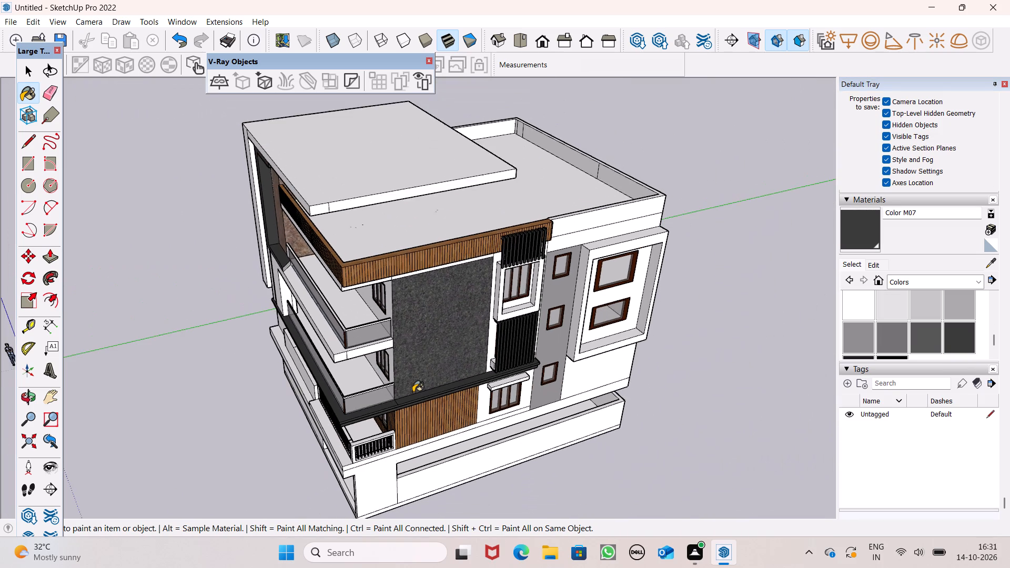
pyautogui.scroll(-1, 413, 392)
pyautogui.scroll(1, 413, 392)
pyautogui.scroll(-6, 413, 392)
pyautogui.moveTo(391, 402); pyautogui.dragTo(527, 229, button='middle')
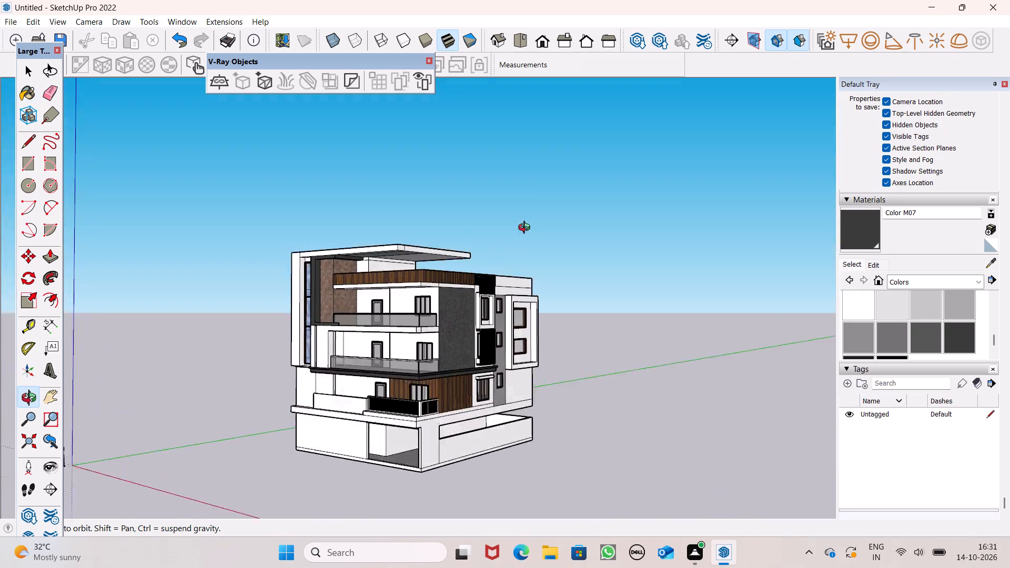
pyautogui.moveTo(527, 229); pyautogui.dragTo(604, 199, button='middle')
# Erase the two horizontal seam edges on the white wall block beneath the roof overhang, beside the brown granite column.
pyautogui.scroll(1, 291, 250)
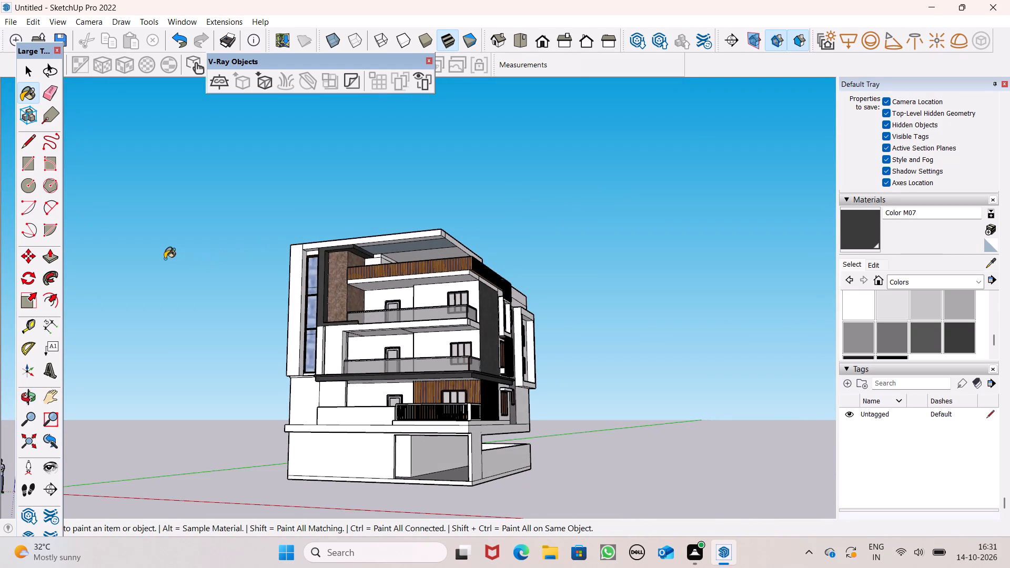
pyautogui.scroll(6, 143, 259)
pyautogui.scroll(1, 458, 261)
pyautogui.moveTo(488, 221); pyautogui.dragTo(514, 180, button='middle')
pyautogui.scroll(11, 531, 227)
pyautogui.middleClick(540, 255)
pyautogui.middleClick(543, 257)
pyautogui.scroll(-1, 543, 258)
pyautogui.scroll(1, 543, 258)
pyautogui.moveTo(526, 312); pyautogui.dragTo(511, 372, button='middle')
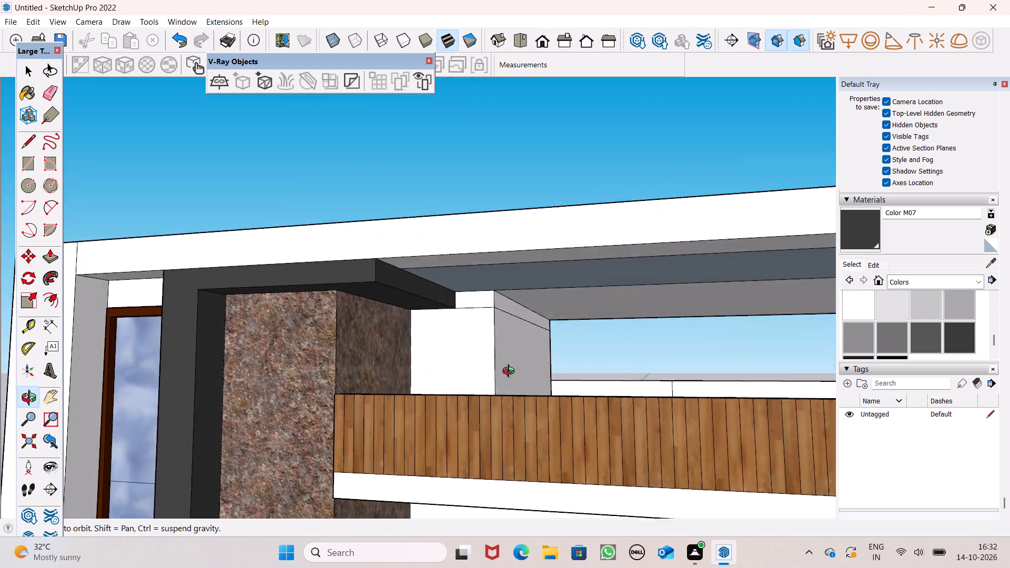
pyautogui.moveTo(511, 372); pyautogui.dragTo(411, 373, button='middle')
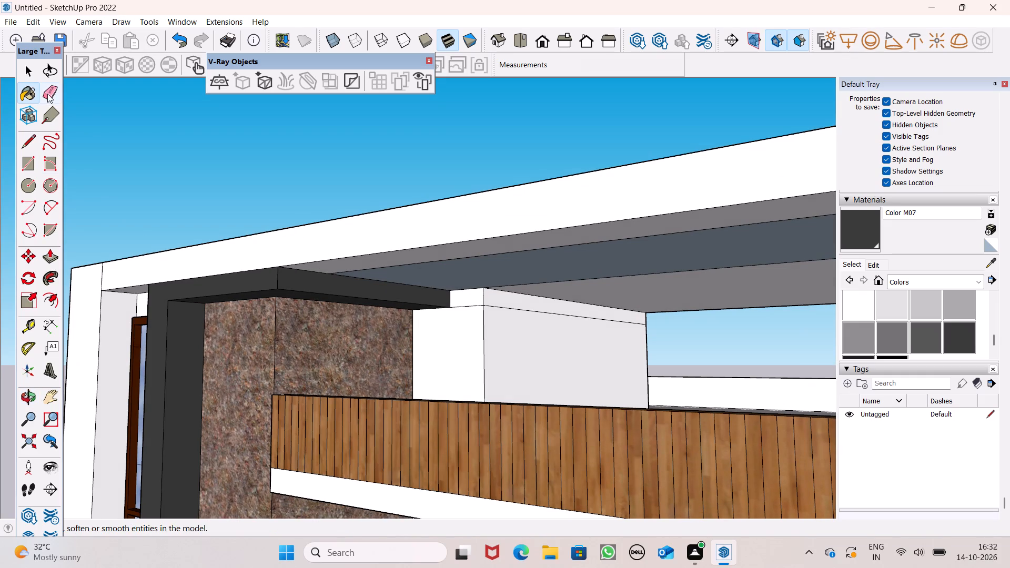
pyautogui.click(47, 93)
pyautogui.scroll(5, 481, 256)
pyautogui.scroll(3, 486, 330)
pyautogui.moveTo(500, 317); pyautogui.dragTo(494, 330)
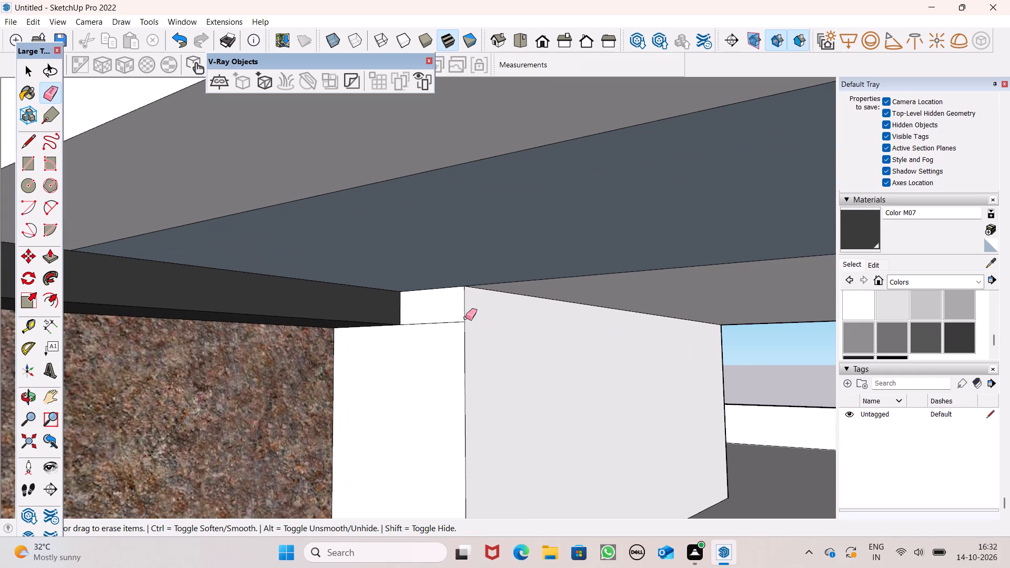
pyautogui.moveTo(449, 322); pyautogui.dragTo(448, 329)
pyautogui.scroll(1, 451, 340)
pyautogui.moveTo(451, 340); pyautogui.dragTo(559, 302, button='middle')
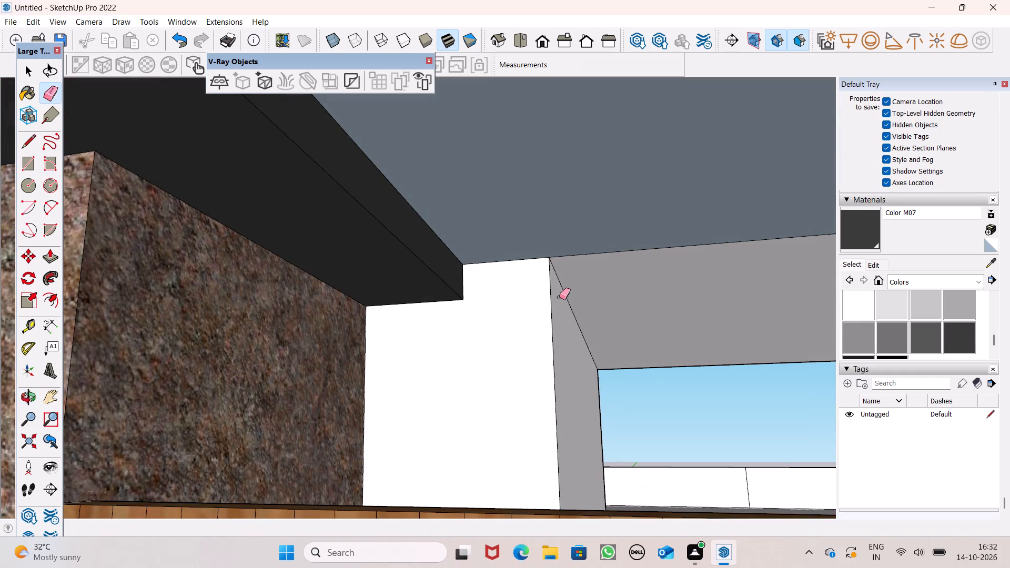
pyautogui.press('space')
# Paint the three underside faces of the roof overhang with Blinds Wood Light from the Window Coverings collection.
pyautogui.scroll(-12, 559, 297)
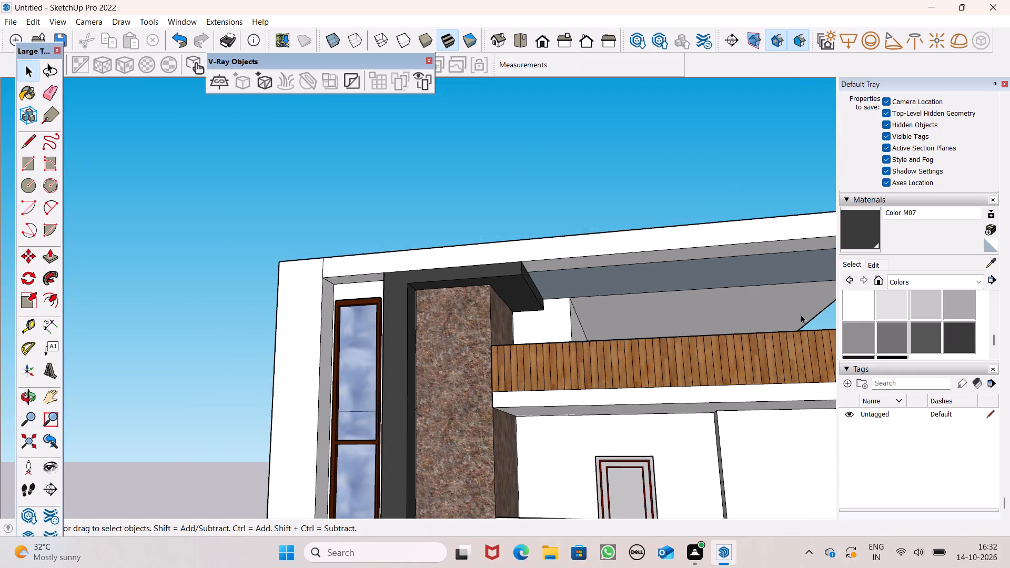
pyautogui.click(903, 280)
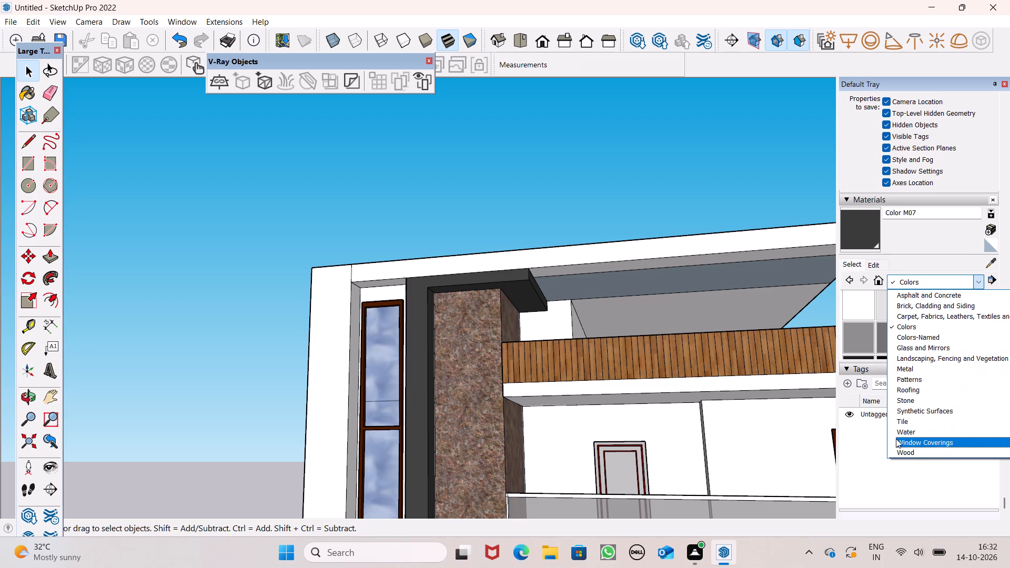
pyautogui.click(903, 439)
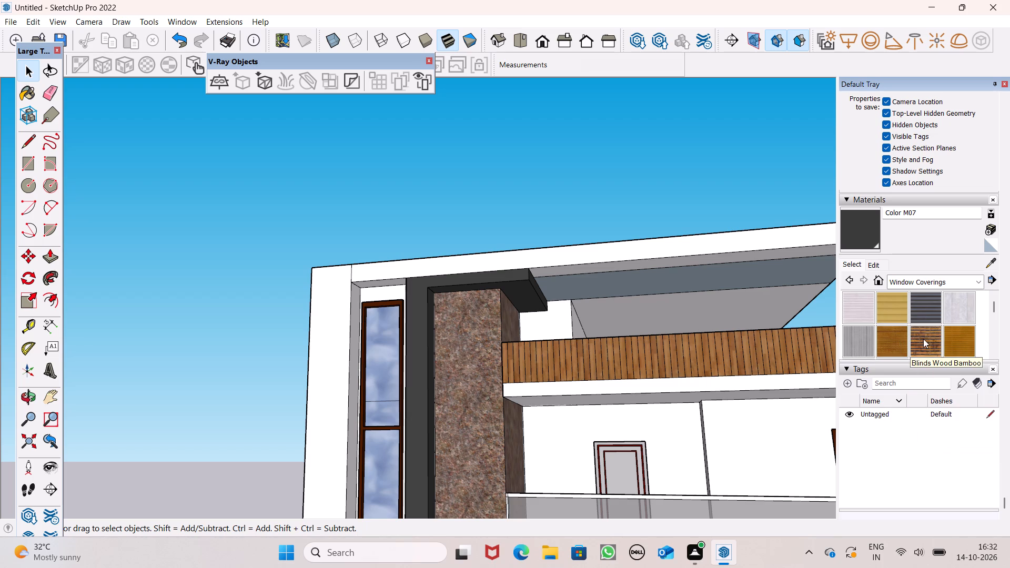
pyautogui.click(955, 341)
pyautogui.click(700, 283)
pyautogui.scroll(2, 633, 280)
pyautogui.scroll(-1, 633, 280)
pyautogui.scroll(14, 633, 280)
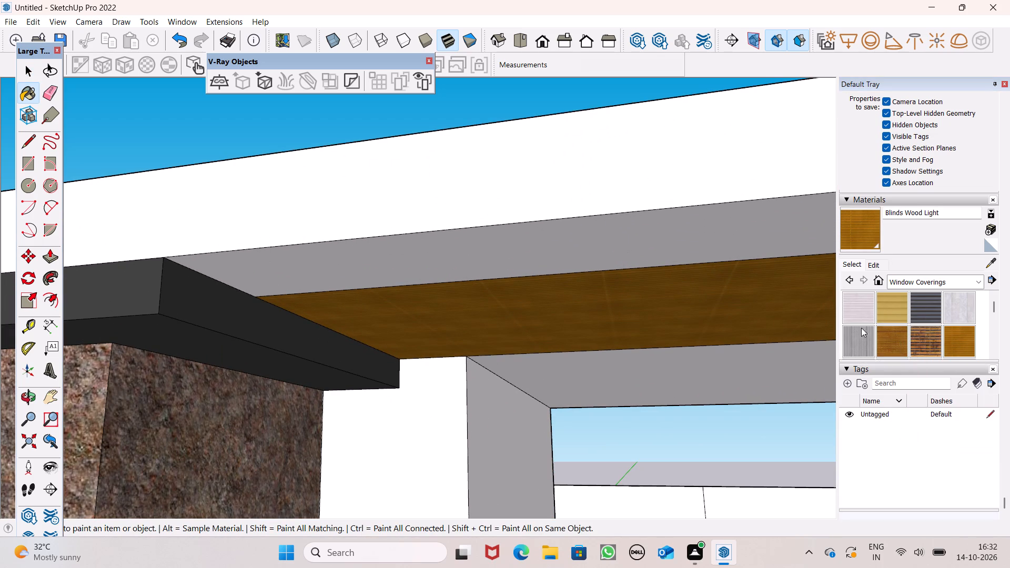
pyautogui.click(922, 339)
pyautogui.click(546, 264)
pyautogui.scroll(-1, 409, 303)
pyautogui.click(576, 371)
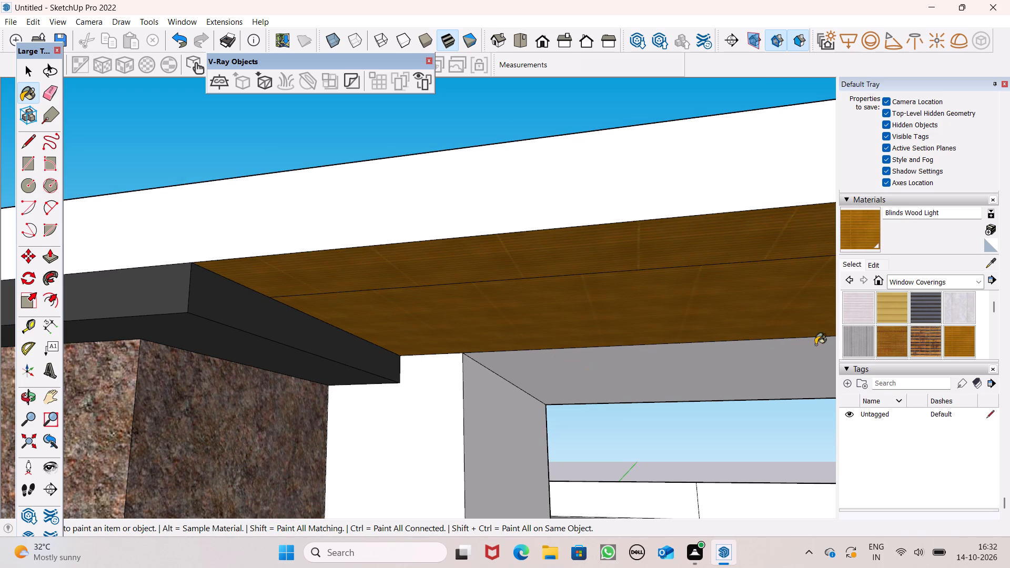
pyautogui.scroll(-9, 339, 370)
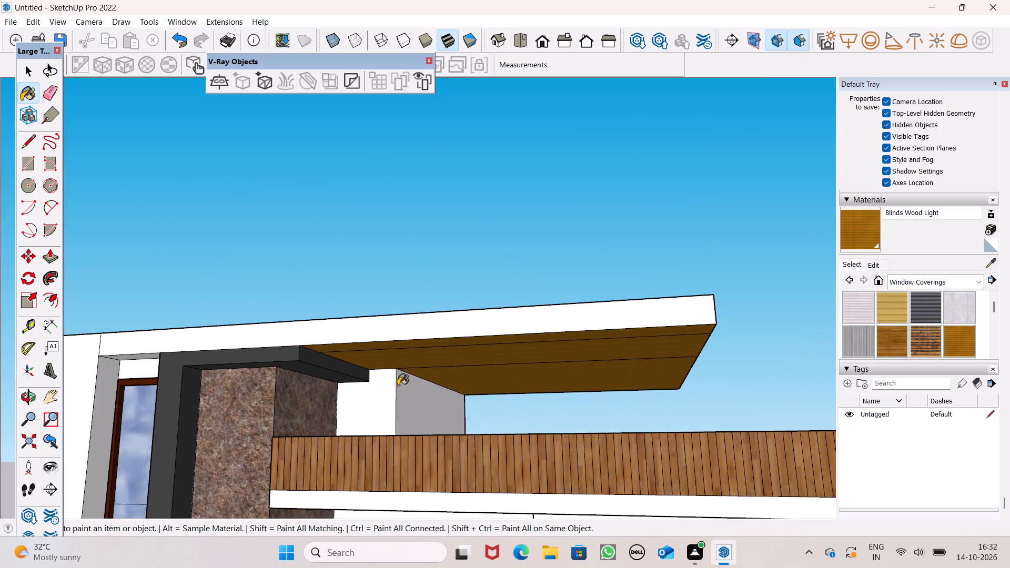
pyautogui.scroll(4, 403, 386)
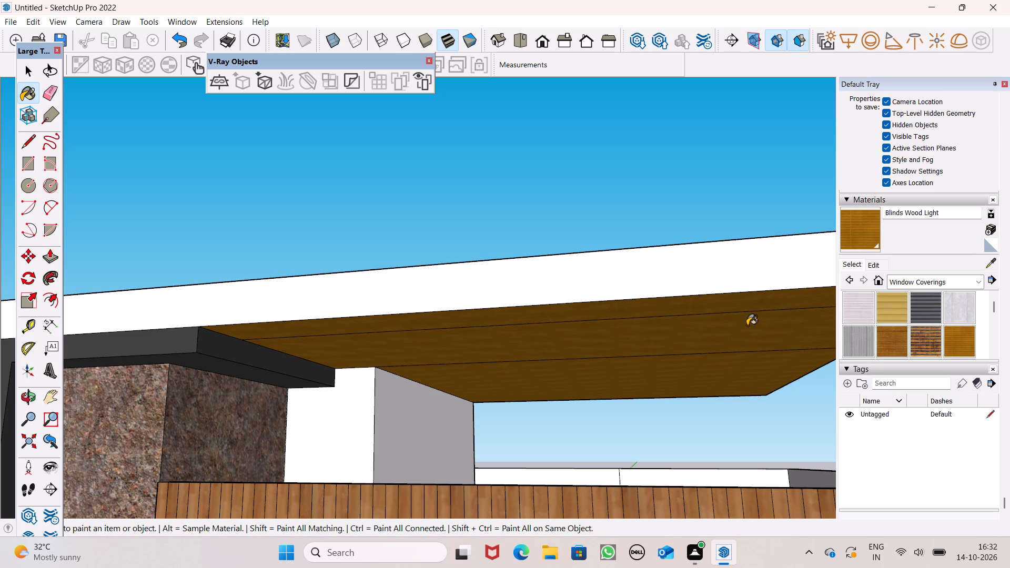
# Set the Blinds Wood Light texture width to 7' with its proportions locked.
pyautogui.click(871, 259)
pyautogui.click(873, 267)
pyautogui.click(870, 412)
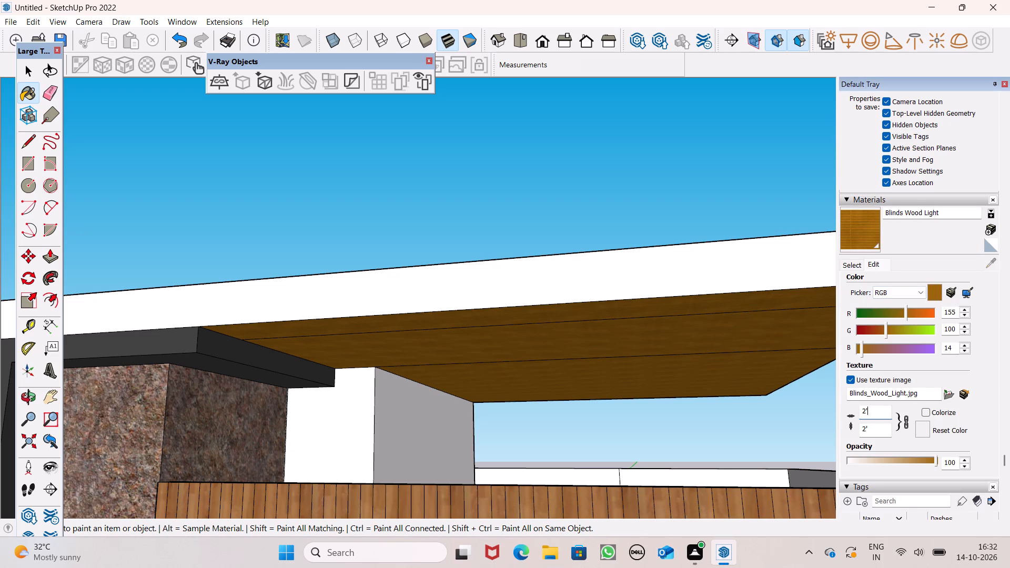
pyautogui.press('BackSpace')
pyautogui.press('BackSpace')
pyautogui.press('7')
pyautogui.press("'")
pyautogui.press('Return')
pyautogui.scroll(-6, 562, 329)
pyautogui.moveTo(549, 372); pyautogui.dragTo(458, 266, button='middle')
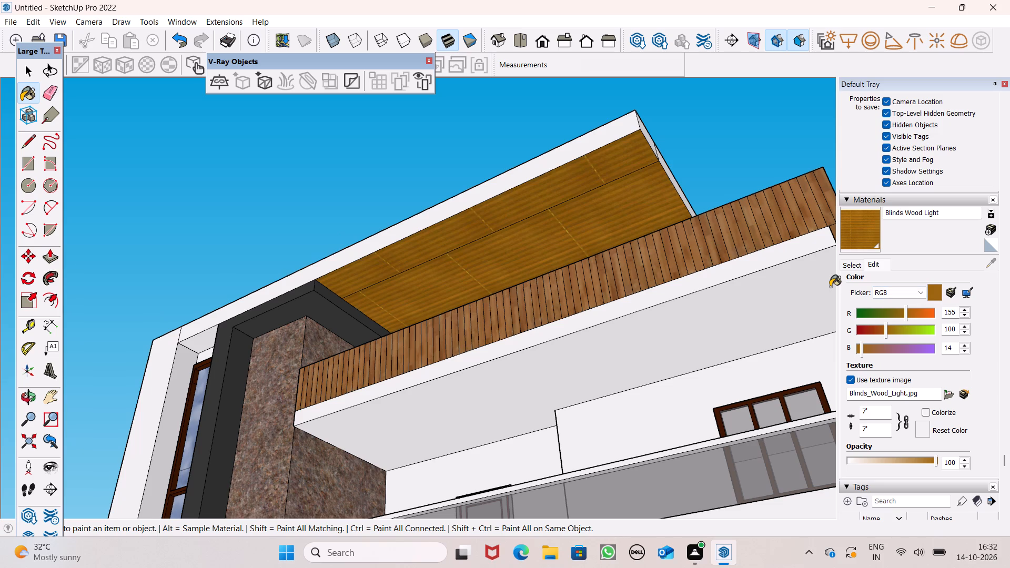
# Look through the Window Coverings collection for another material for the roof overhang's underside.
pyautogui.click(855, 266)
pyautogui.scroll(-2, 934, 309)
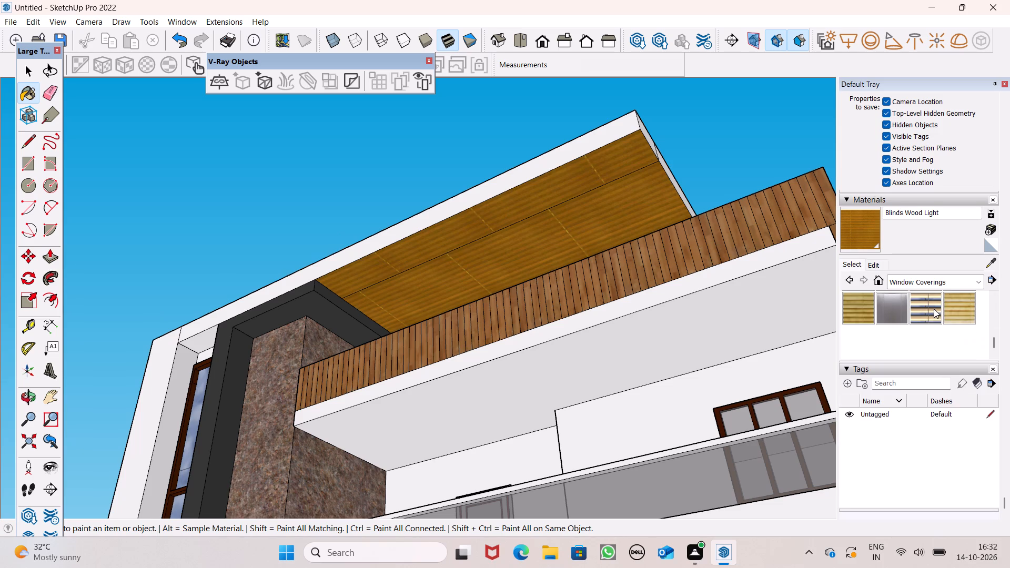
pyautogui.scroll(1, 936, 326)
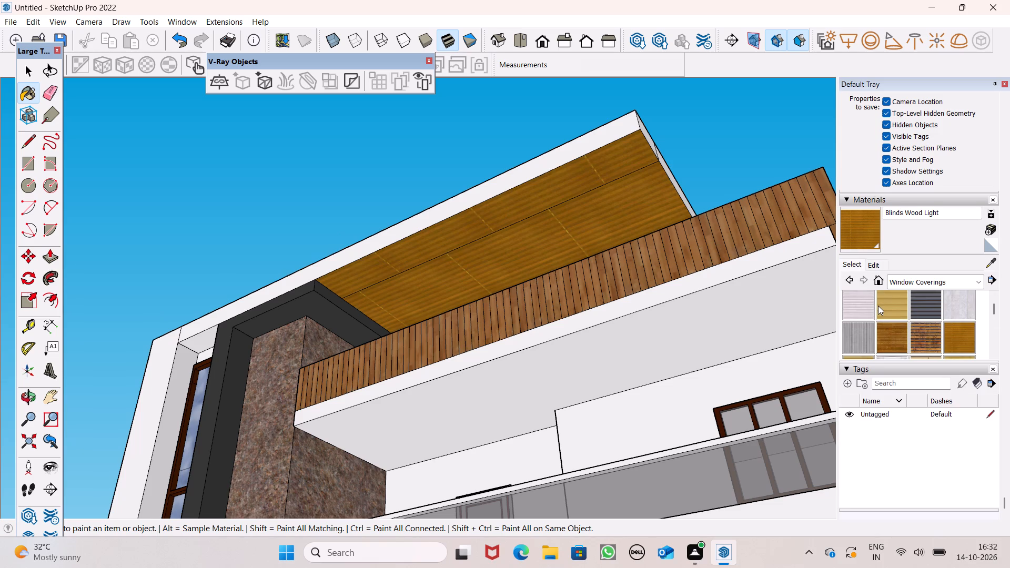
pyautogui.scroll(-1, 878, 306)
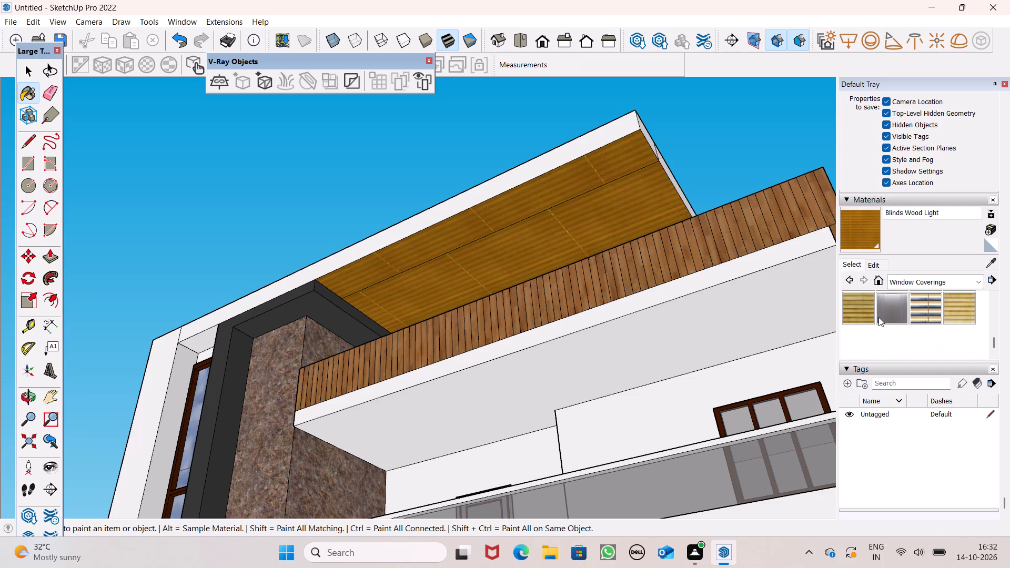
pyautogui.scroll(3, 880, 318)
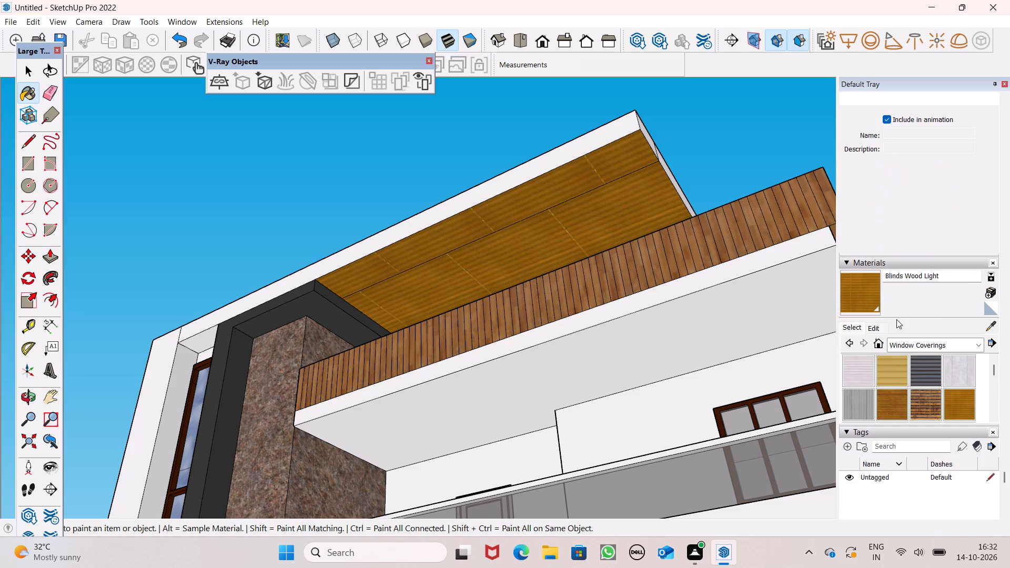
# Repaint the three underside faces of the roof overhang with Wood Fence from the Landscaping, Fencing and Vegetation collection.
pyautogui.click(918, 349)
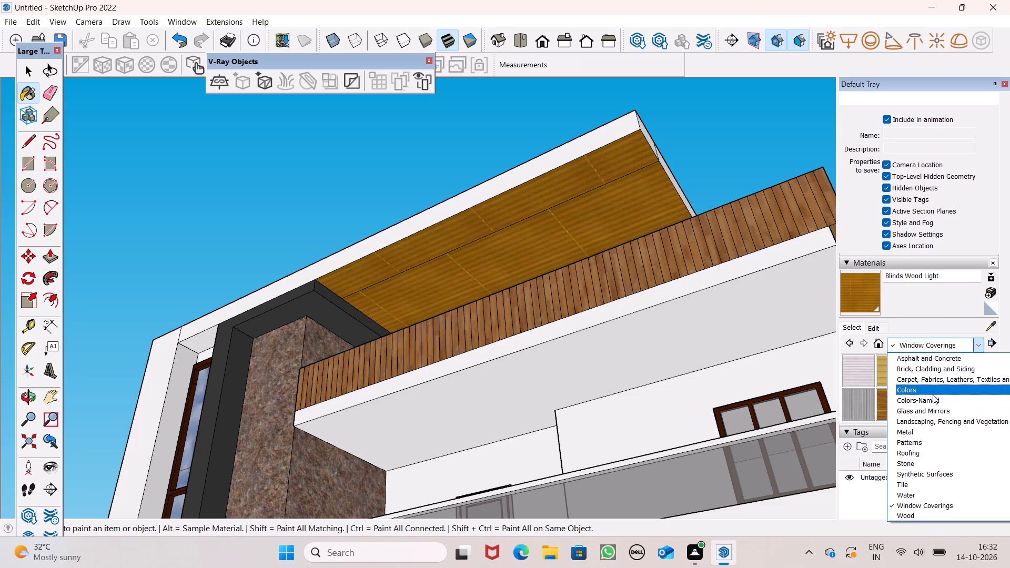
pyautogui.click(940, 417)
pyautogui.scroll(-1, 929, 384)
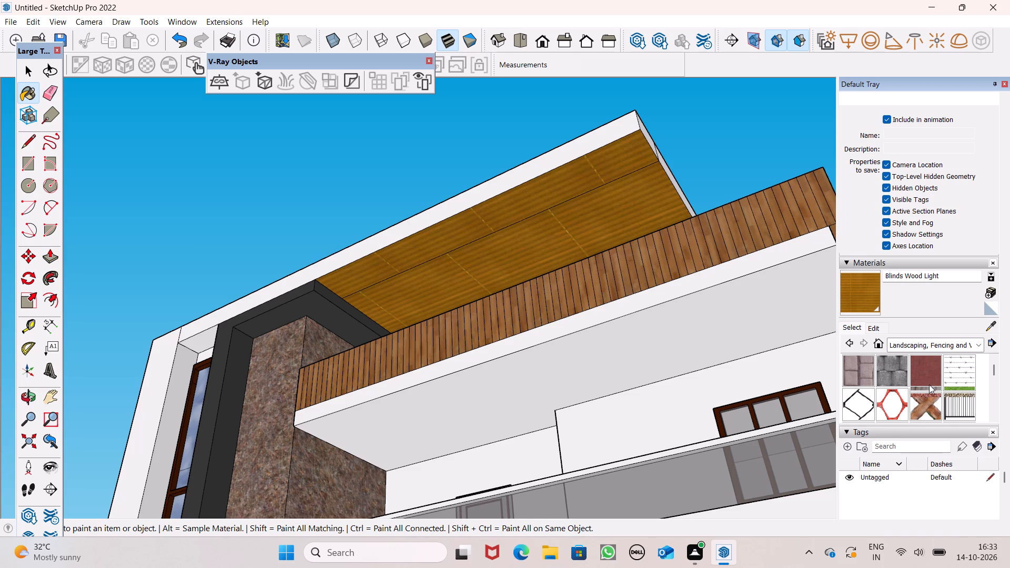
pyautogui.scroll(-5, 929, 384)
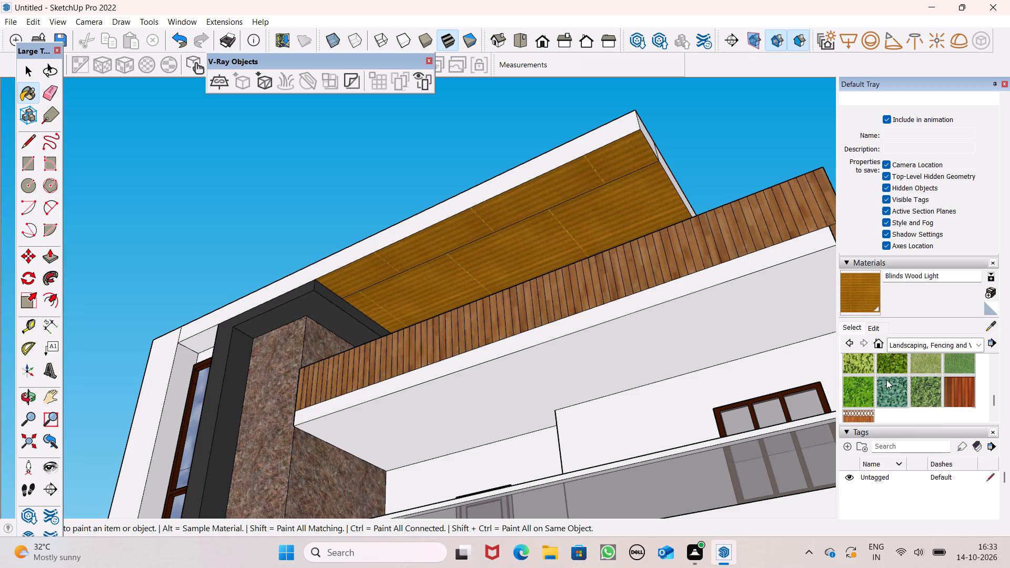
pyautogui.scroll(1, 888, 385)
pyautogui.click(957, 392)
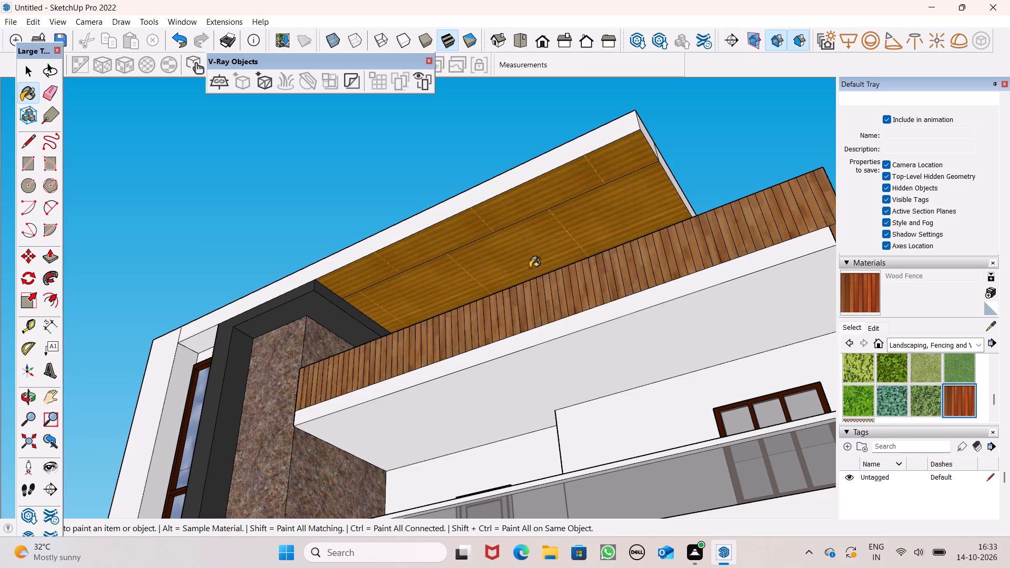
pyautogui.click(509, 245)
pyautogui.scroll(9, 480, 236)
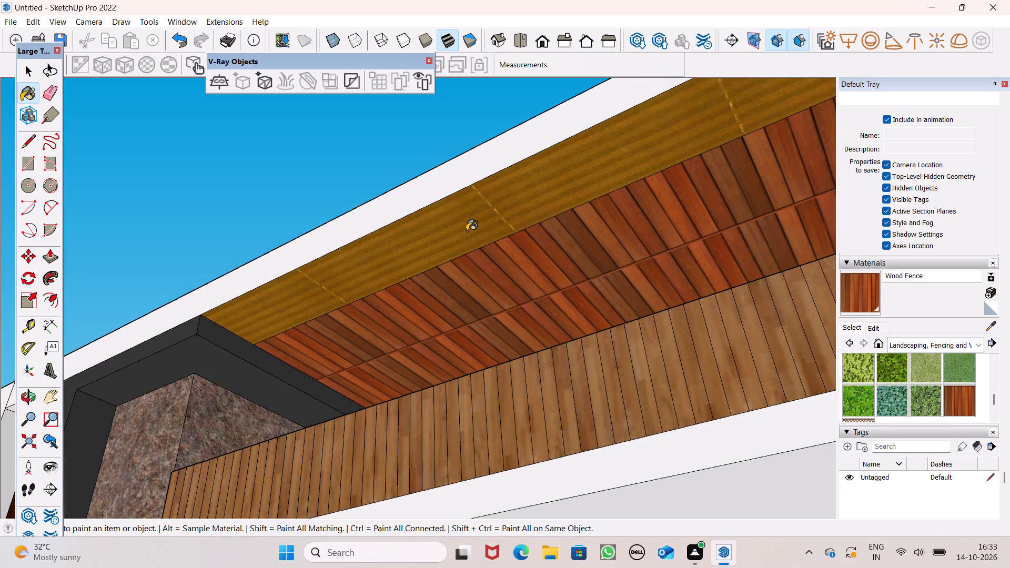
pyautogui.scroll(1, 467, 231)
pyautogui.click(467, 231)
pyautogui.scroll(-5, 505, 231)
pyautogui.scroll(-4, 564, 241)
pyautogui.moveTo(573, 255); pyautogui.dragTo(630, 387, button='middle')
pyautogui.scroll(1, 605, 331)
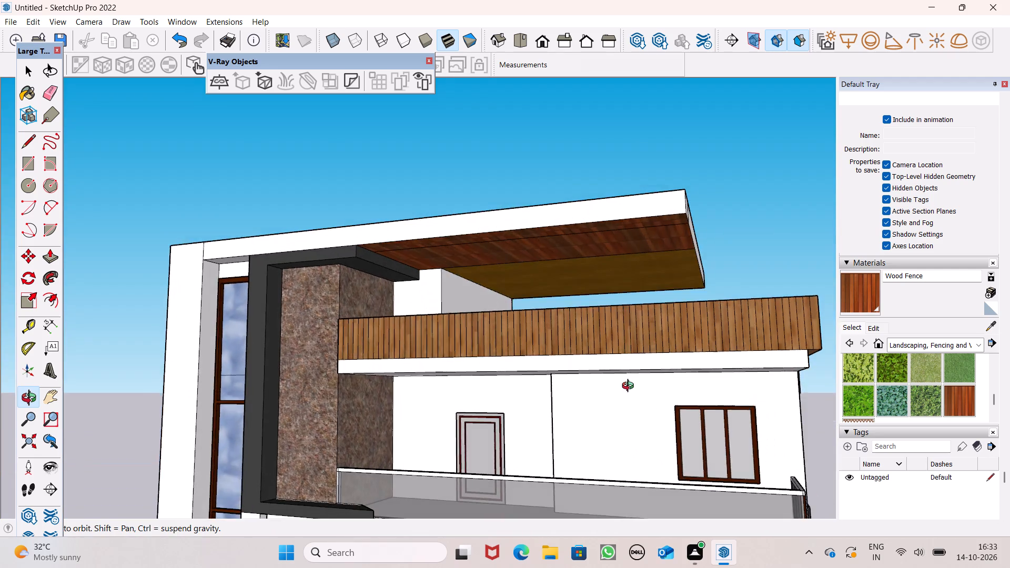
pyautogui.moveTo(630, 387); pyautogui.dragTo(542, 369, button='middle')
pyautogui.scroll(2, 609, 278)
pyautogui.scroll(-1, 609, 278)
pyautogui.scroll(1, 609, 278)
pyautogui.click(665, 259)
pyautogui.scroll(1, 658, 248)
# Erase the vertical seam edge on the white outer fascia of the roof overhang slab.
pyautogui.moveTo(658, 248); pyautogui.dragTo(527, 271, button='middle')
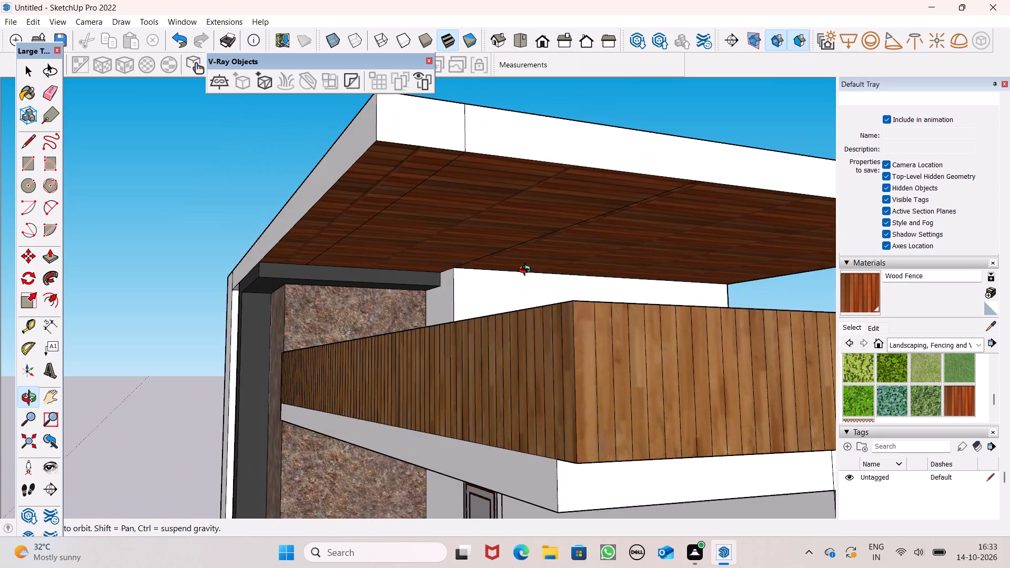
pyautogui.moveTo(527, 271); pyautogui.dragTo(489, 352, button='middle')
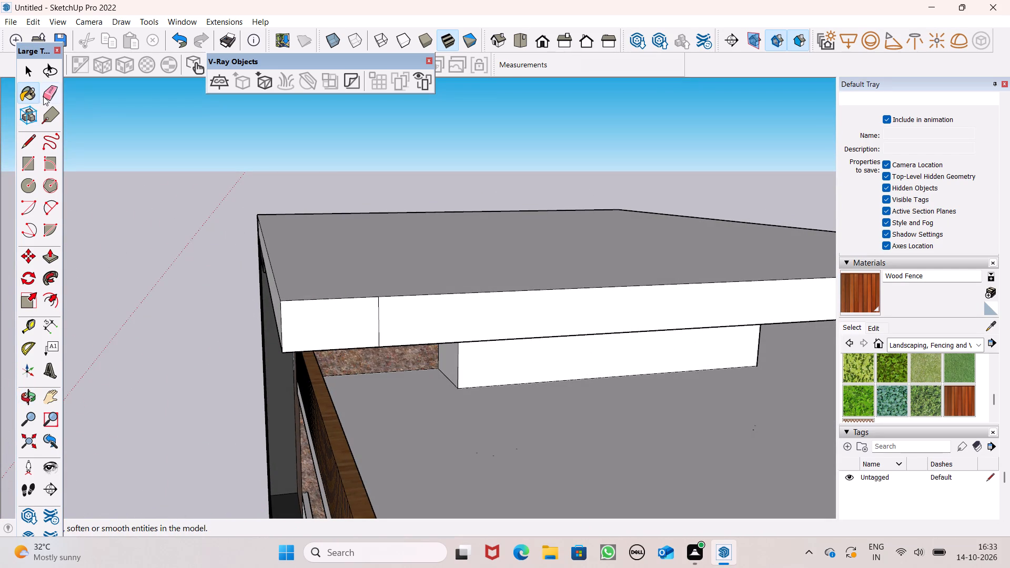
pyautogui.click(43, 96)
pyautogui.scroll(3, 277, 293)
pyautogui.moveTo(396, 315); pyautogui.dragTo(415, 318)
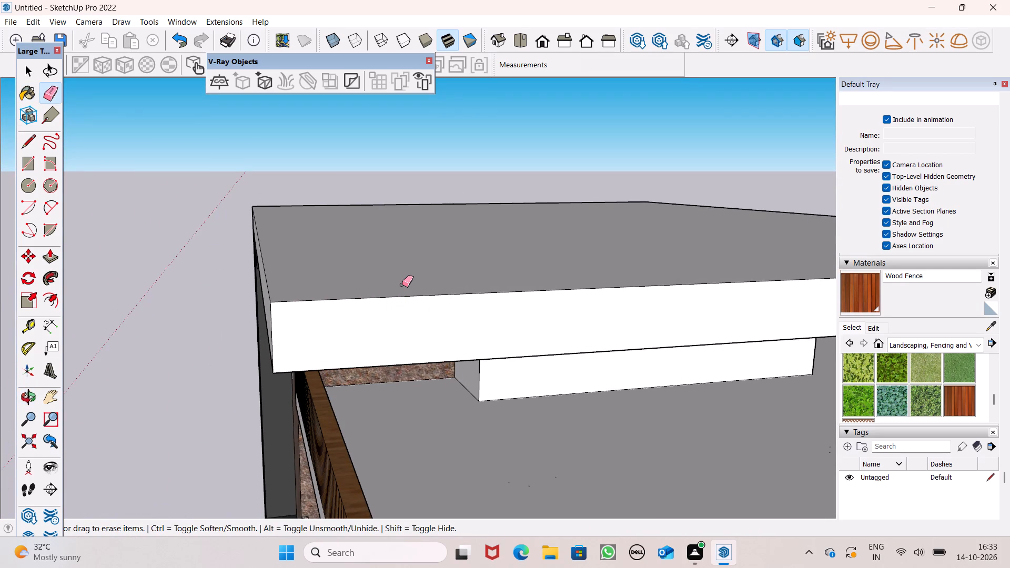
# Paint the roof terrace floor beneath the overhang with Blacktop Old 02 from the Asphalt and Concrete collection.
pyautogui.scroll(-8, 395, 269)
pyautogui.moveTo(388, 337); pyautogui.dragTo(634, 269, button='middle')
pyautogui.scroll(1, 387, 337)
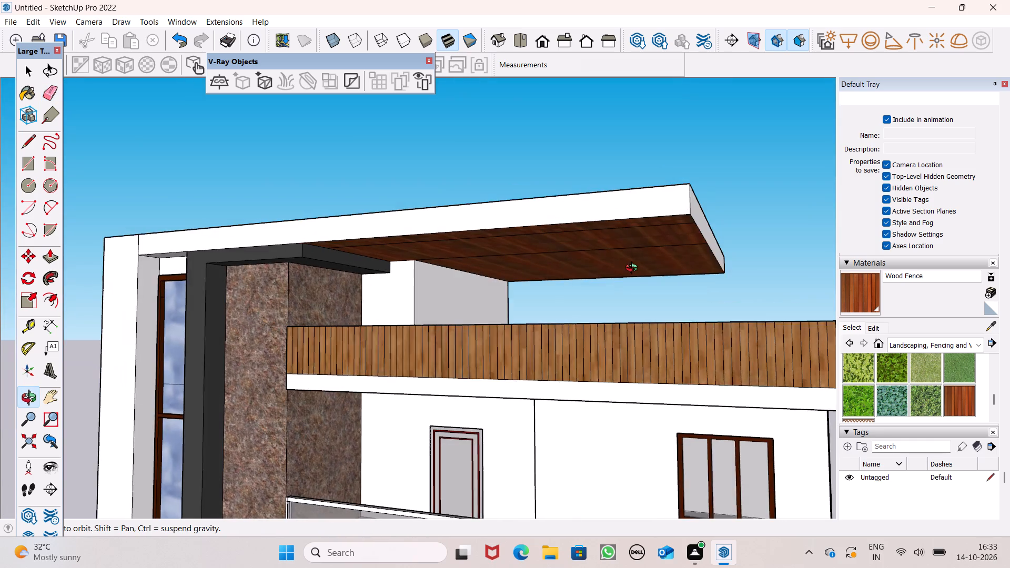
pyautogui.moveTo(634, 269); pyautogui.dragTo(641, 272, button='middle')
pyautogui.click(941, 345)
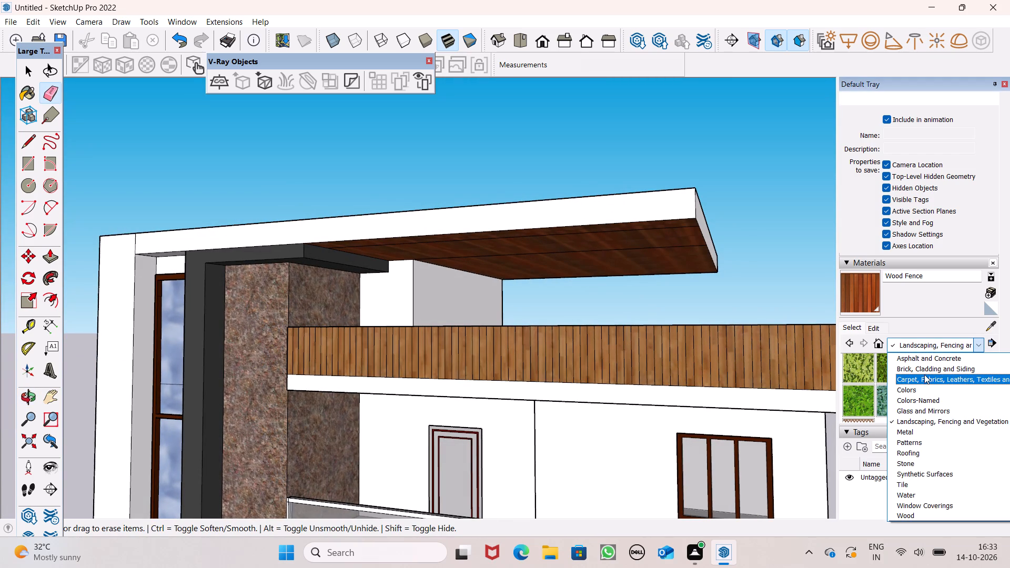
pyautogui.click(930, 360)
pyautogui.click(950, 376)
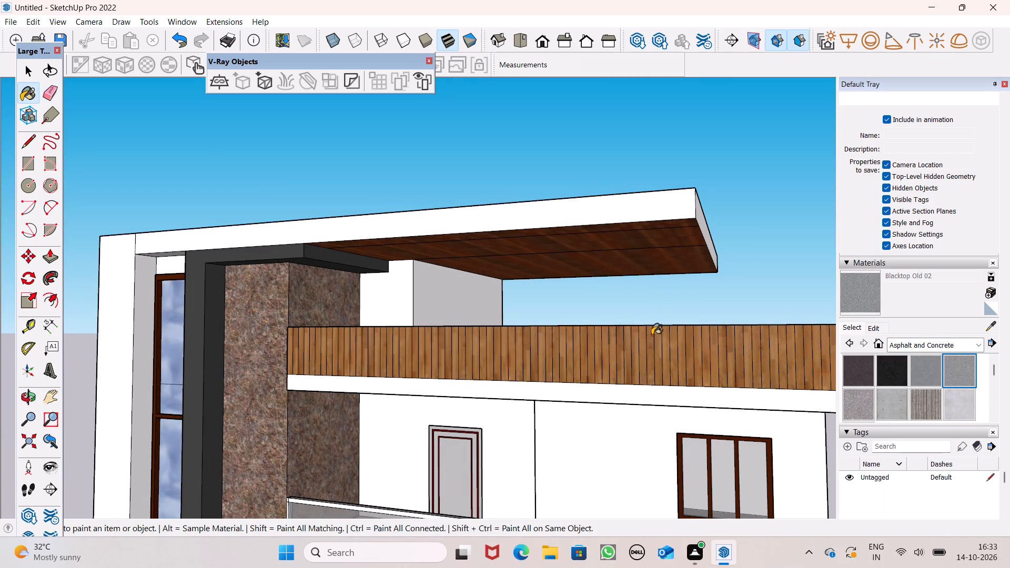
pyautogui.moveTo(645, 344); pyautogui.dragTo(531, 479, button='middle')
pyautogui.click(616, 469)
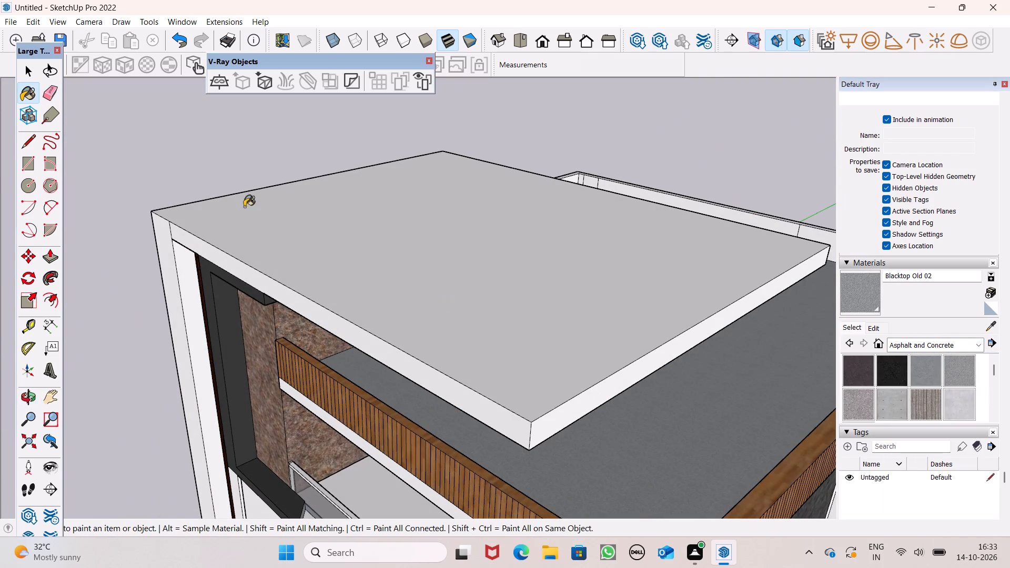
# Erase the vertical seam edge midway along the inner face of the long roof terrace parapet.
pyautogui.scroll(-2, 113, 241)
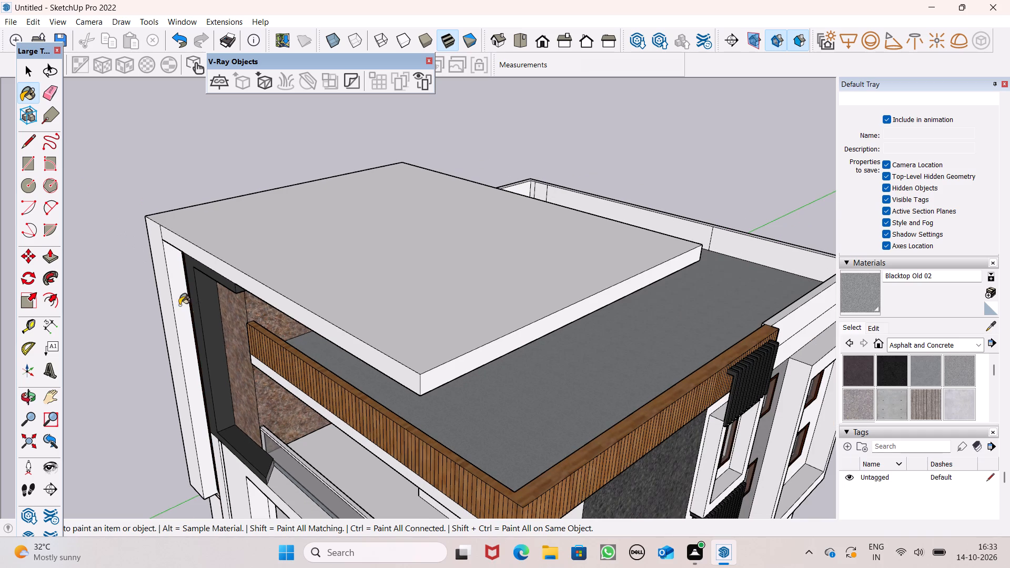
pyautogui.moveTo(264, 375); pyautogui.dragTo(113, 411, button='middle')
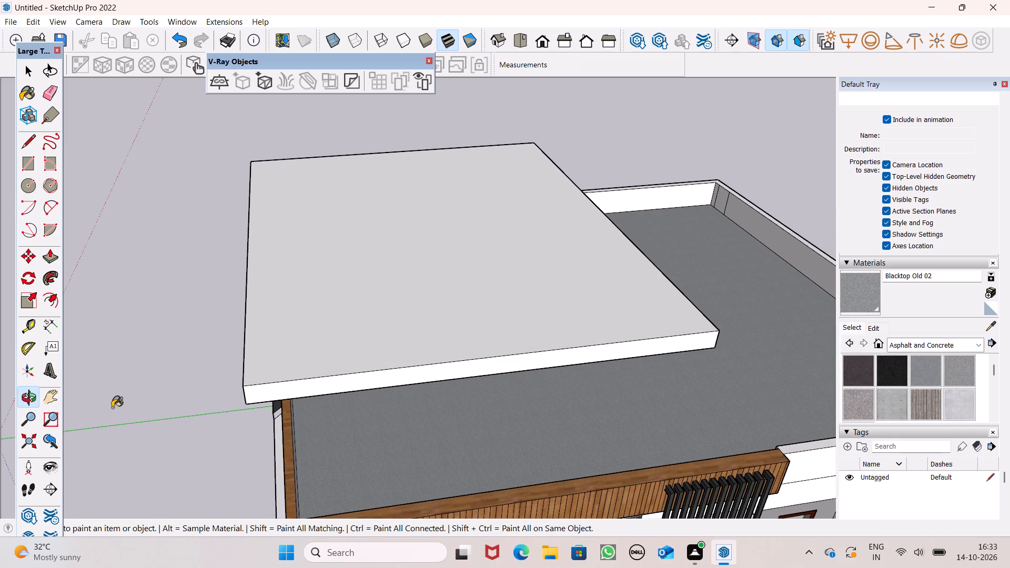
pyautogui.click(55, 82)
pyautogui.click(65, 88)
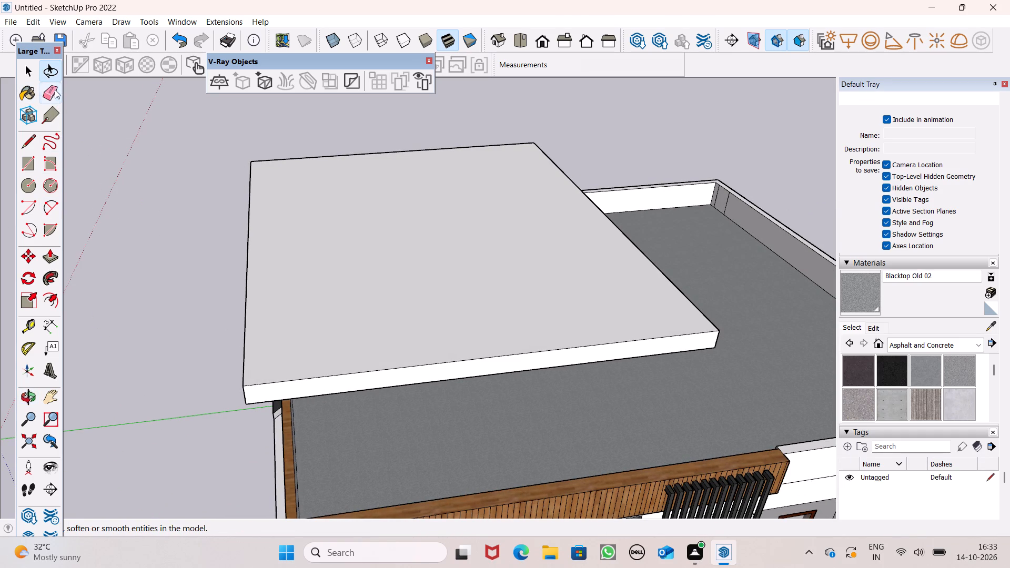
pyautogui.click(55, 89)
pyautogui.scroll(-5, 15, 230)
pyautogui.scroll(7, 386, 277)
pyautogui.scroll(5, 744, 287)
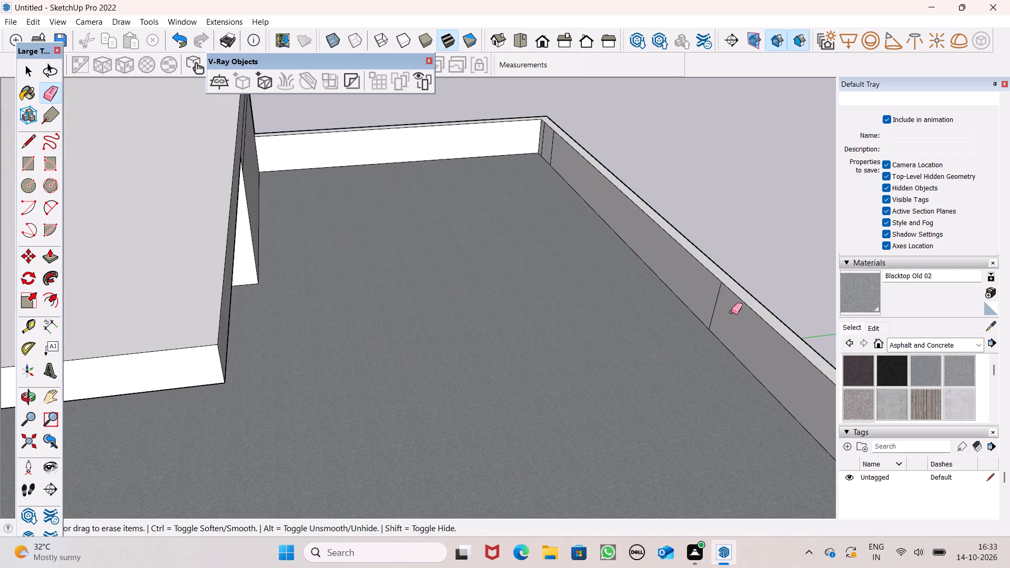
pyautogui.moveTo(723, 307); pyautogui.dragTo(693, 286)
# Erase the two vertical seam edges on the long parapet's inner face near the terrace's far corner.
pyautogui.scroll(-1, 513, 83)
pyautogui.scroll(5, 507, 74)
pyautogui.scroll(1, 545, 119)
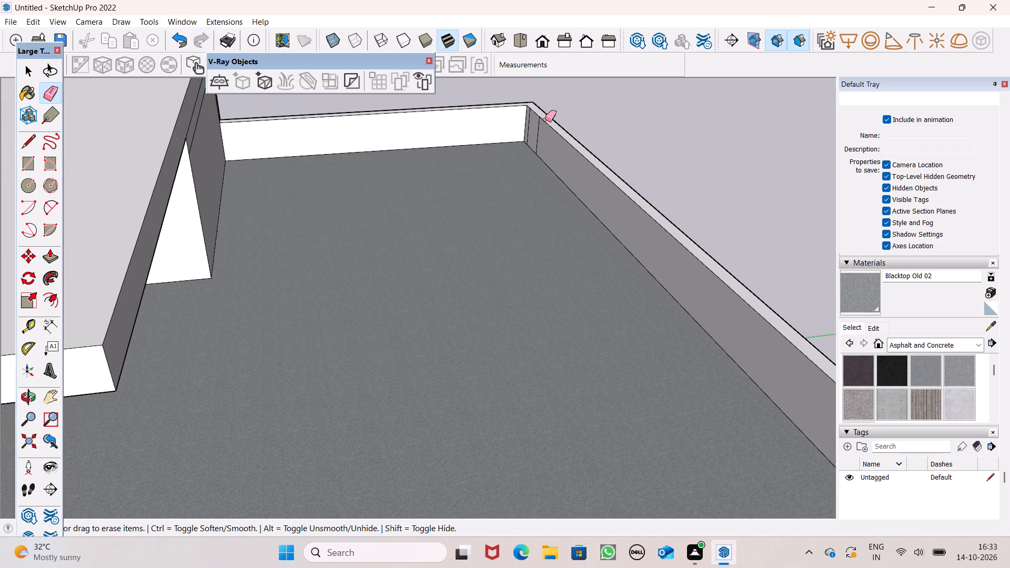
pyautogui.scroll(8, 541, 119)
pyautogui.scroll(-1, 518, 121)
pyautogui.scroll(2, 518, 121)
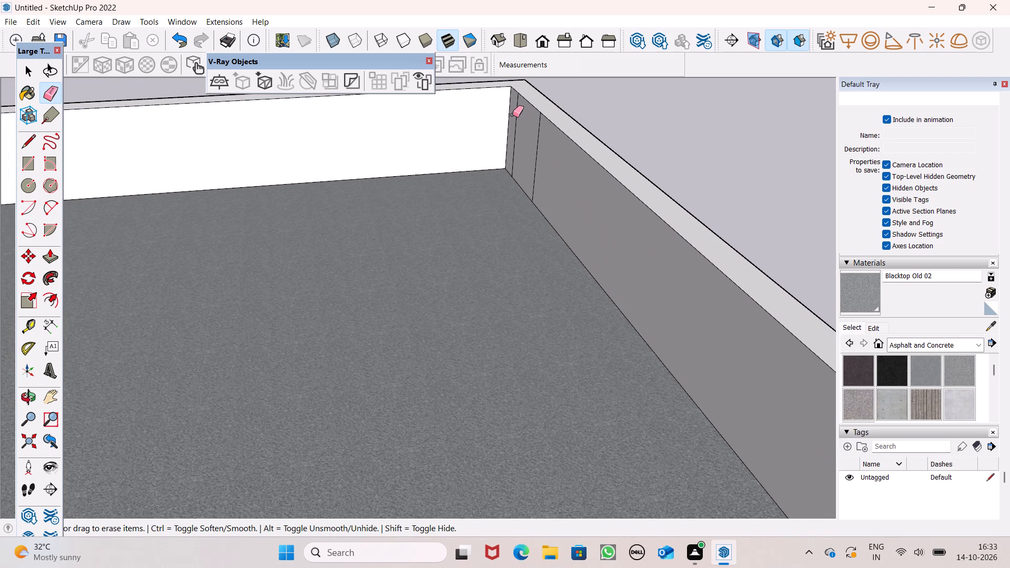
pyautogui.click(512, 115)
pyautogui.moveTo(538, 149); pyautogui.dragTo(545, 158)
pyautogui.scroll(8, 526, 146)
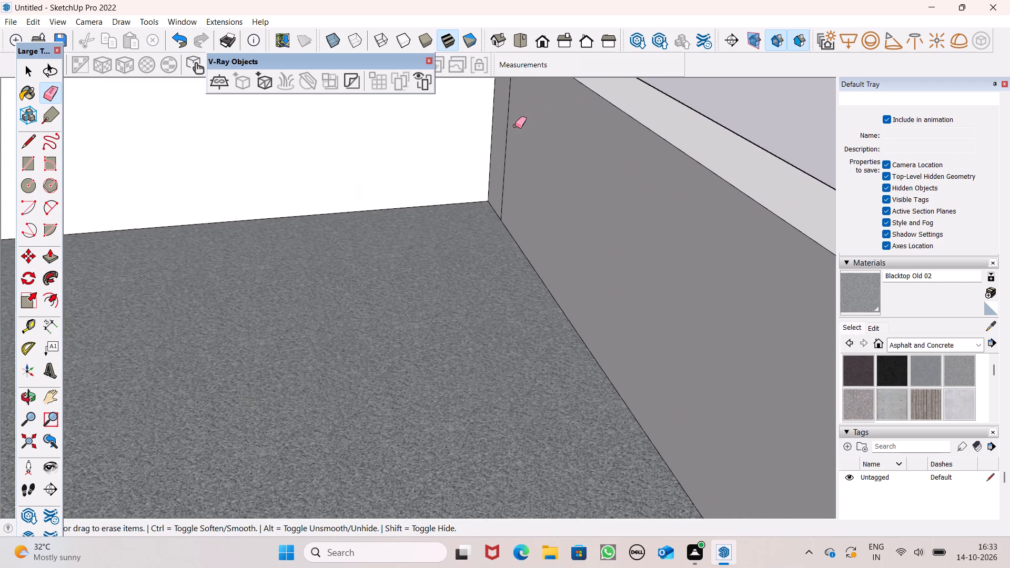
pyautogui.scroll(2, 515, 126)
pyautogui.moveTo(515, 126); pyautogui.dragTo(504, 133)
pyautogui.scroll(-11, 685, 230)
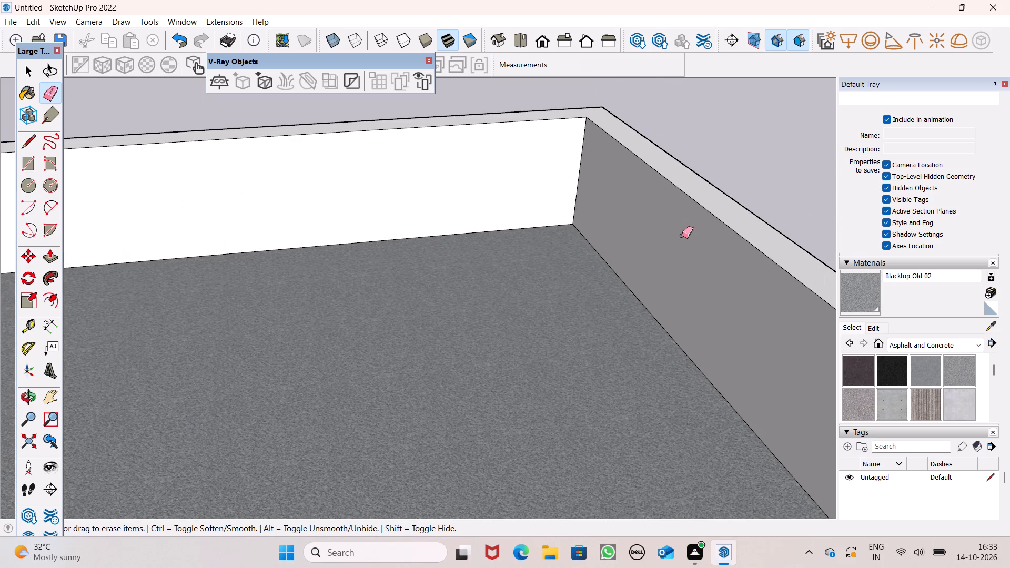
# Examine the roof terrace parapets and the whole building from a high corner viewpoint and from the front elevation.
pyautogui.scroll(1, 682, 234)
pyautogui.scroll(-8, 682, 234)
pyautogui.scroll(-6, 578, 161)
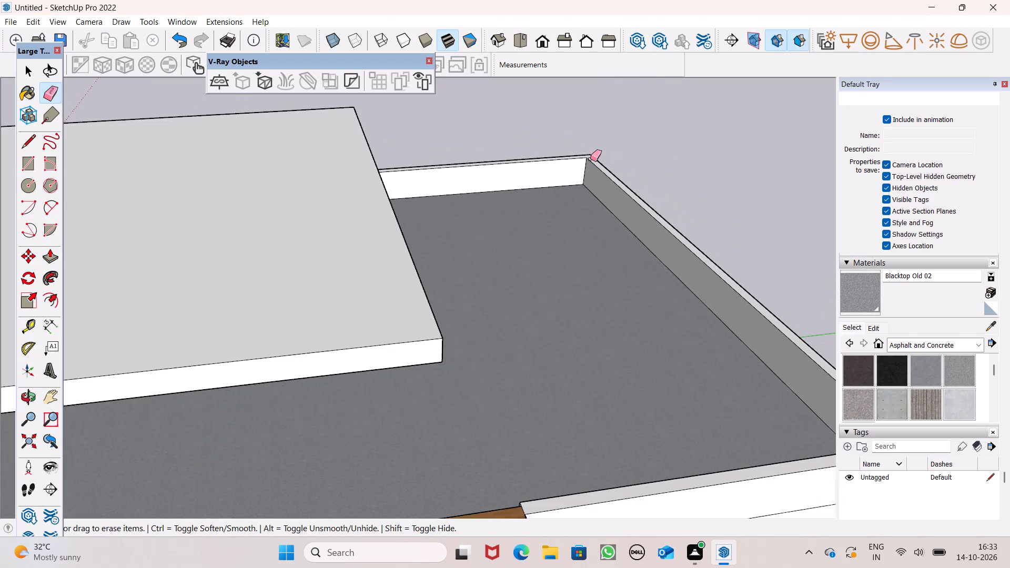
pyautogui.scroll(-5, 590, 159)
pyautogui.scroll(-7, 537, 171)
pyautogui.moveTo(512, 202); pyautogui.dragTo(689, 154, button='middle')
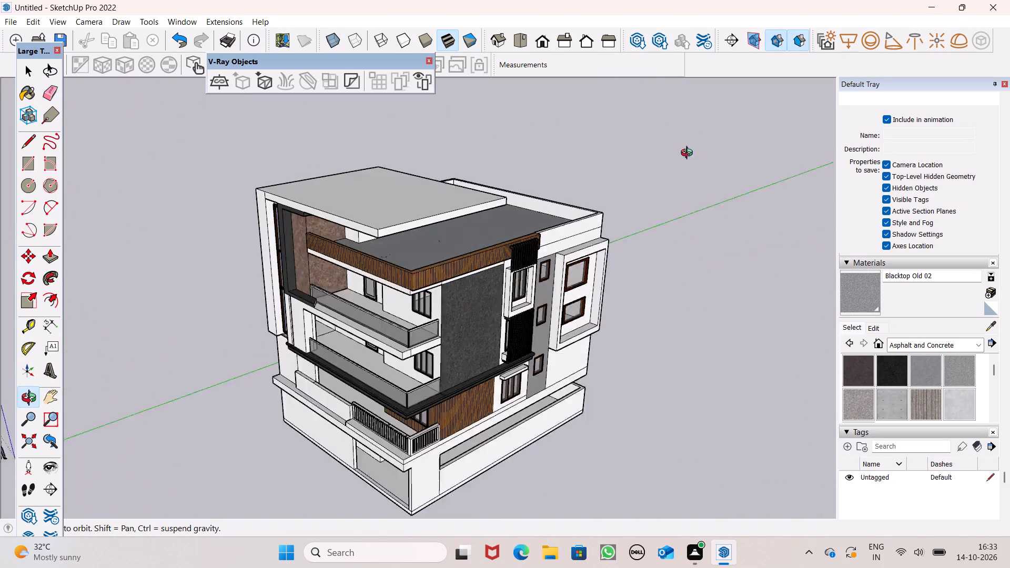
pyautogui.moveTo(689, 154); pyautogui.dragTo(749, 142, button='middle')
pyautogui.scroll(-2, 738, 182)
pyautogui.scroll(-8, 624, 161)
pyautogui.moveTo(609, 207); pyautogui.dragTo(761, 154, button='middle')
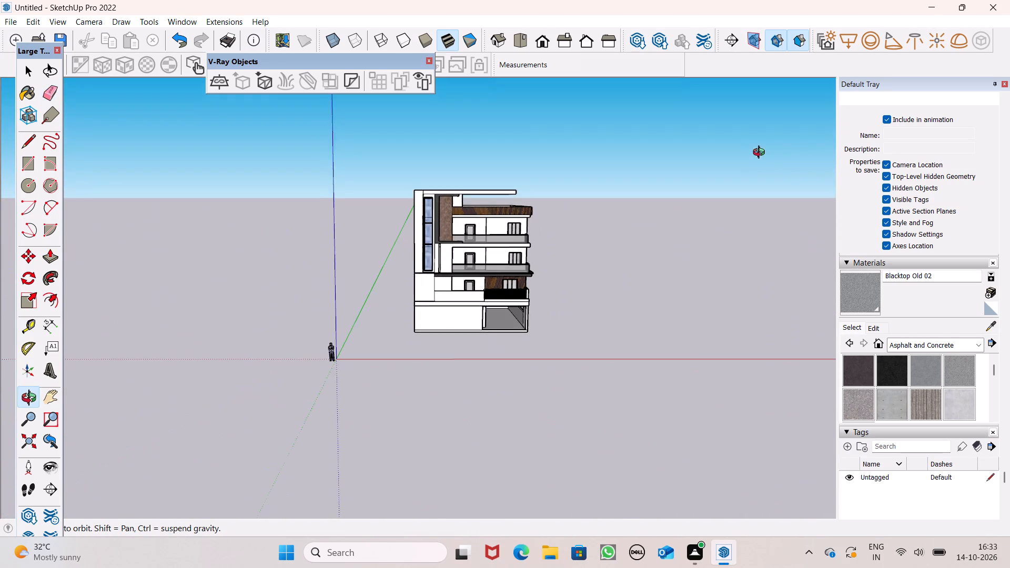
pyautogui.moveTo(761, 154); pyautogui.dragTo(762, 153, button='middle')
# Paint the front wall panel beneath the tall glazed window with Rough Square Concrete Block from the Brick, Cladding and Siding collection.
pyautogui.scroll(9, 436, 263)
pyautogui.scroll(2, 782, 339)
pyautogui.scroll(-1, 783, 339)
pyautogui.scroll(1, 783, 339)
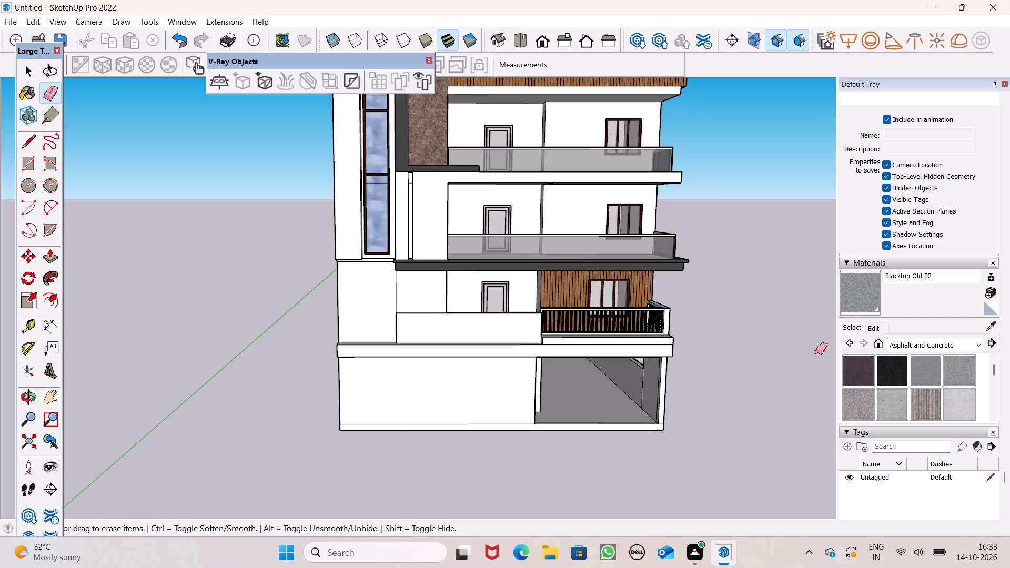
pyautogui.click(917, 342)
pyautogui.click(902, 367)
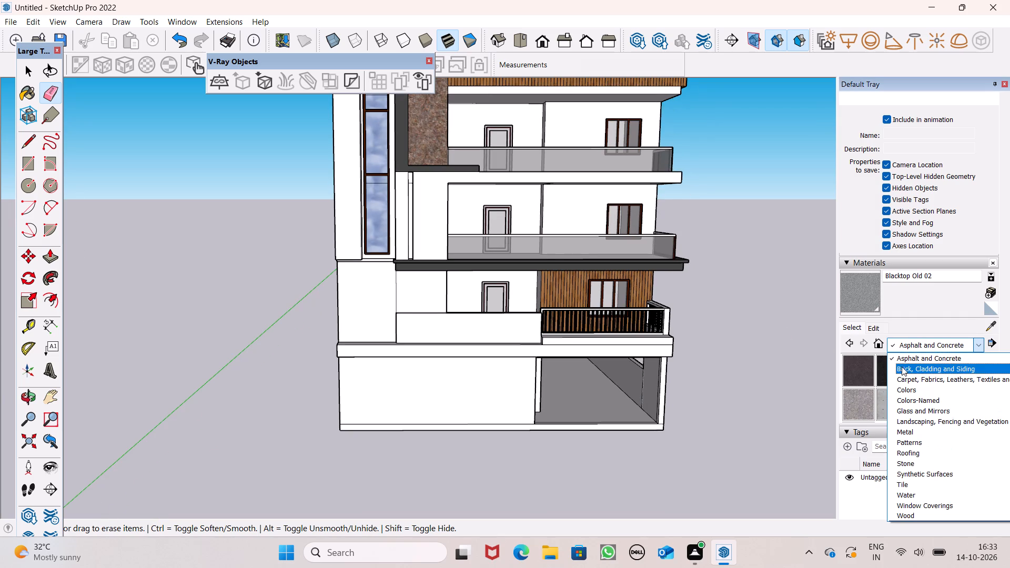
pyautogui.scroll(-2, 906, 375)
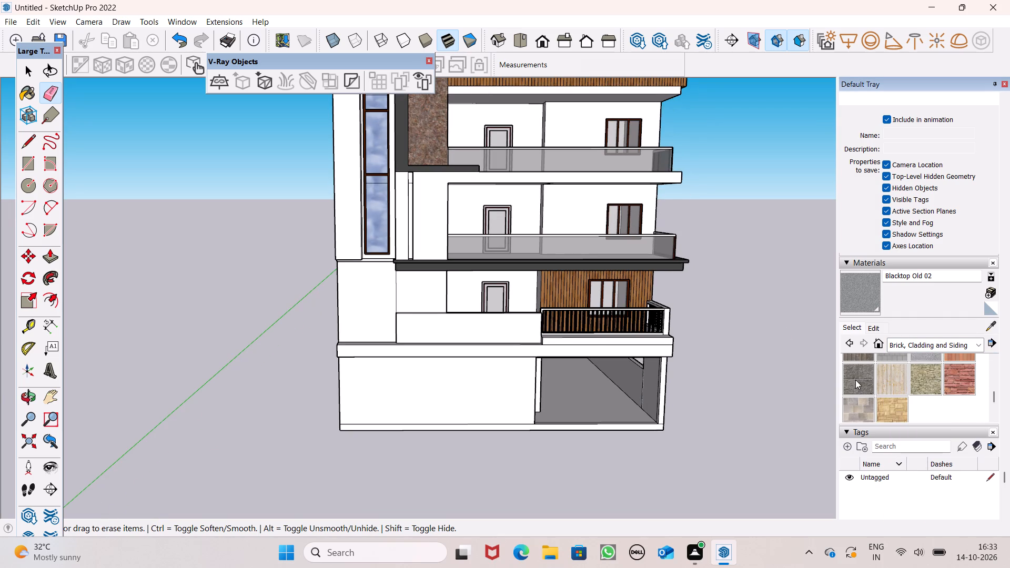
pyautogui.click(855, 379)
pyautogui.scroll(1, 854, 379)
pyautogui.scroll(1, 393, 374)
pyautogui.click(358, 307)
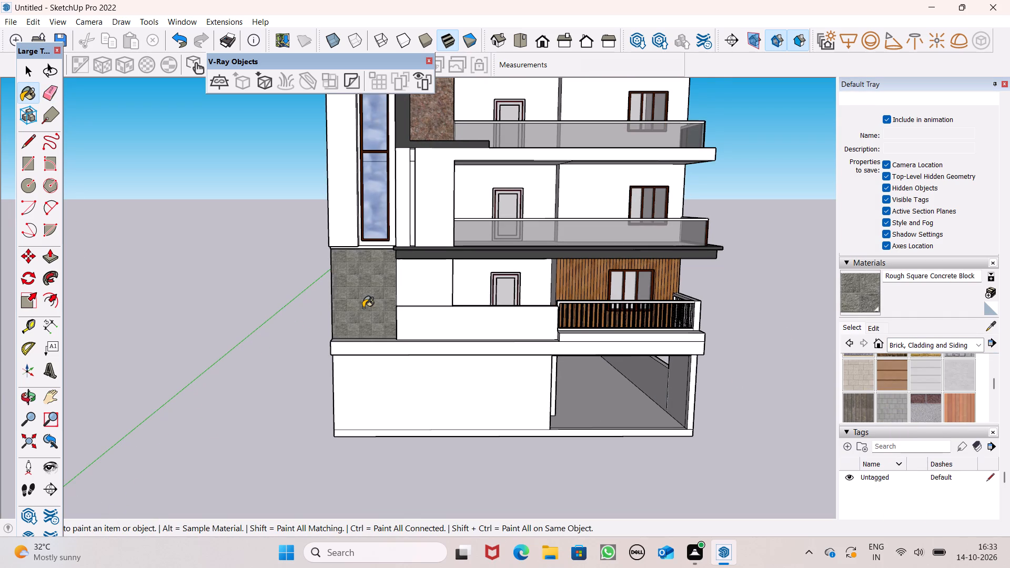
# Examine the concrete block wall panel up close and against the rest of the front elevation.
pyautogui.scroll(2, 355, 300)
pyautogui.scroll(-1, 355, 300)
pyautogui.scroll(2, 355, 300)
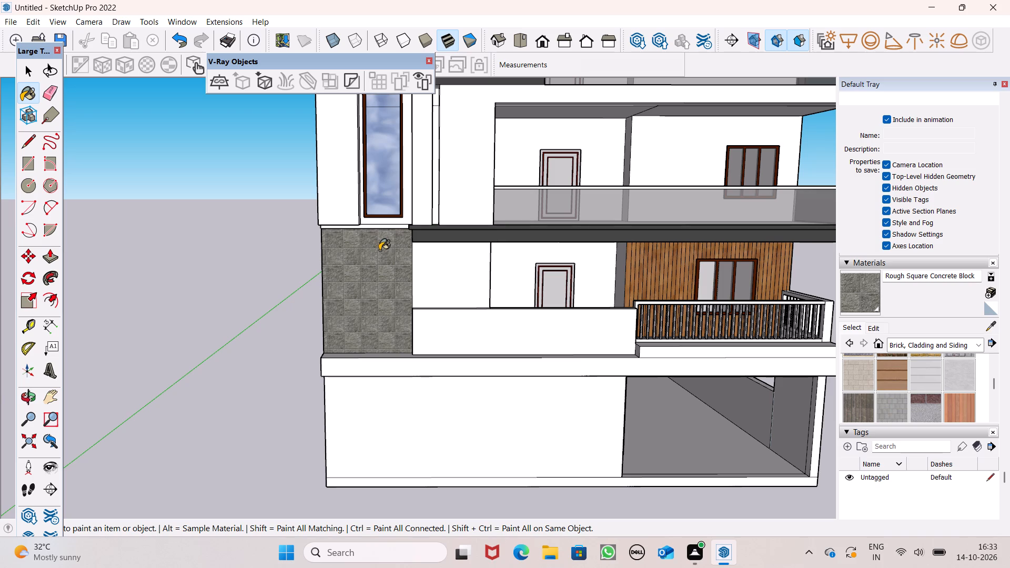
pyautogui.scroll(-4, 463, 287)
pyautogui.scroll(-4, 491, 233)
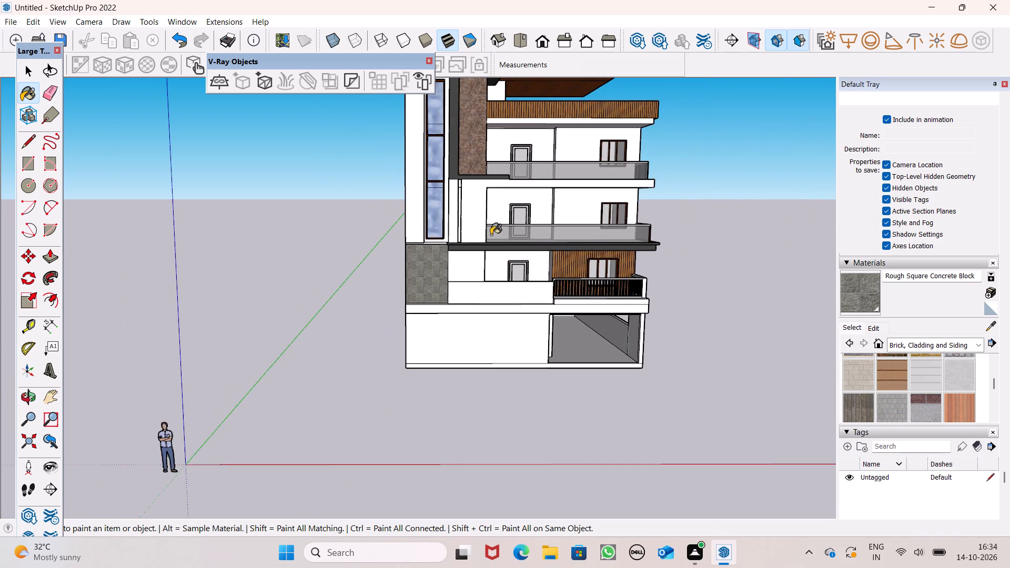
pyautogui.scroll(-2, 494, 234)
pyautogui.scroll(5, 519, 323)
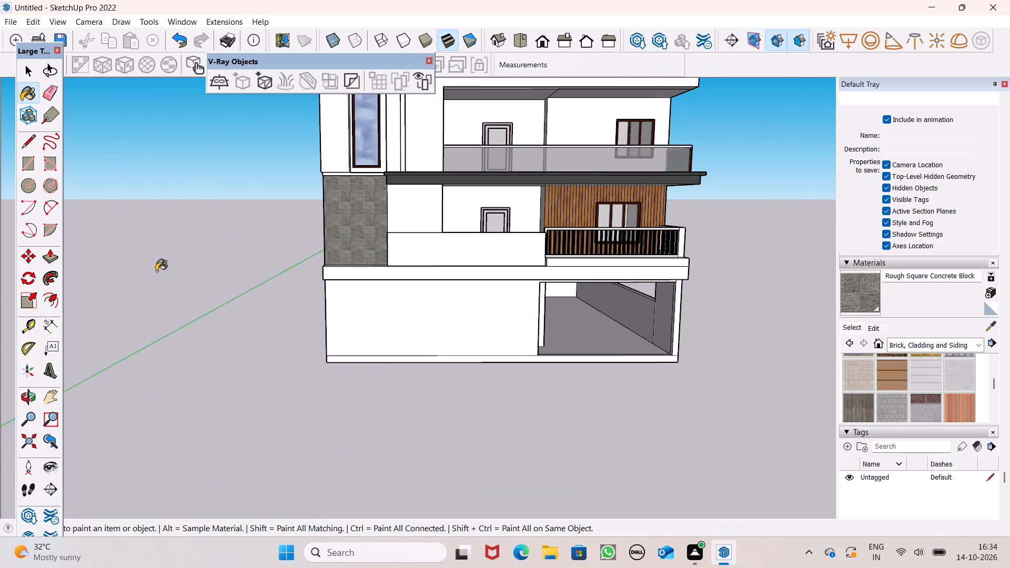
# Draw a vertical line from top to base across the ground-floor front wall, dividing it into two panels beside the garage opening.
pyautogui.click(25, 149)
pyautogui.scroll(3, 425, 300)
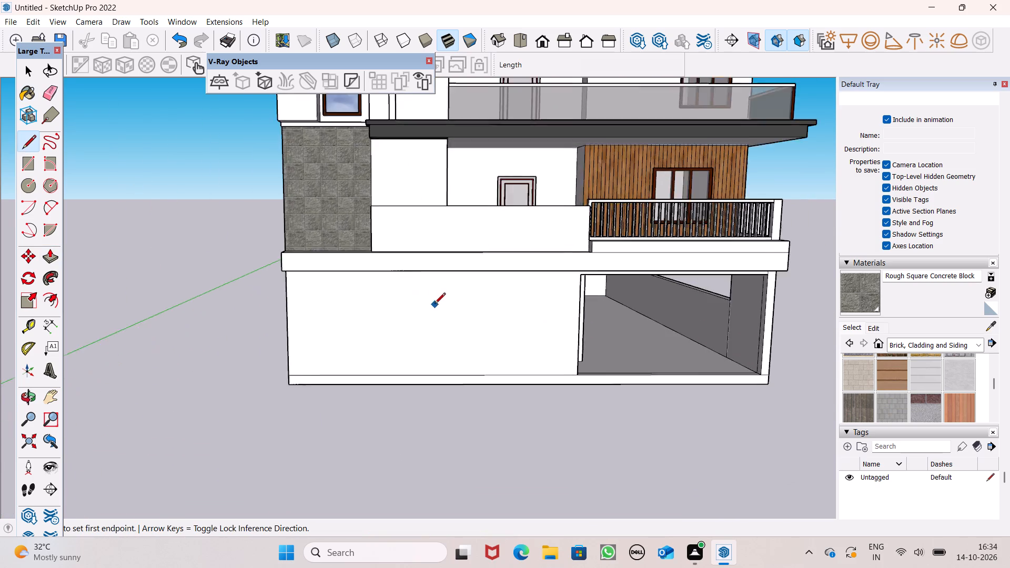
pyautogui.scroll(1, 435, 305)
pyautogui.scroll(-1, 435, 305)
pyautogui.scroll(3, 435, 305)
pyautogui.moveTo(511, 290); pyautogui.dragTo(522, 210, button='middle')
pyautogui.scroll(4, 506, 224)
pyautogui.scroll(-1, 504, 224)
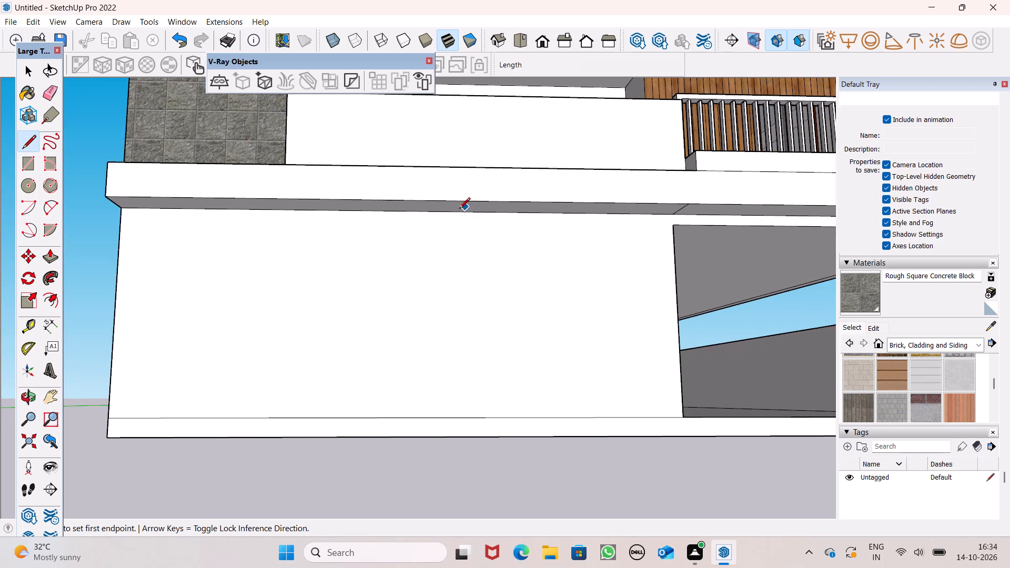
pyautogui.click(440, 212)
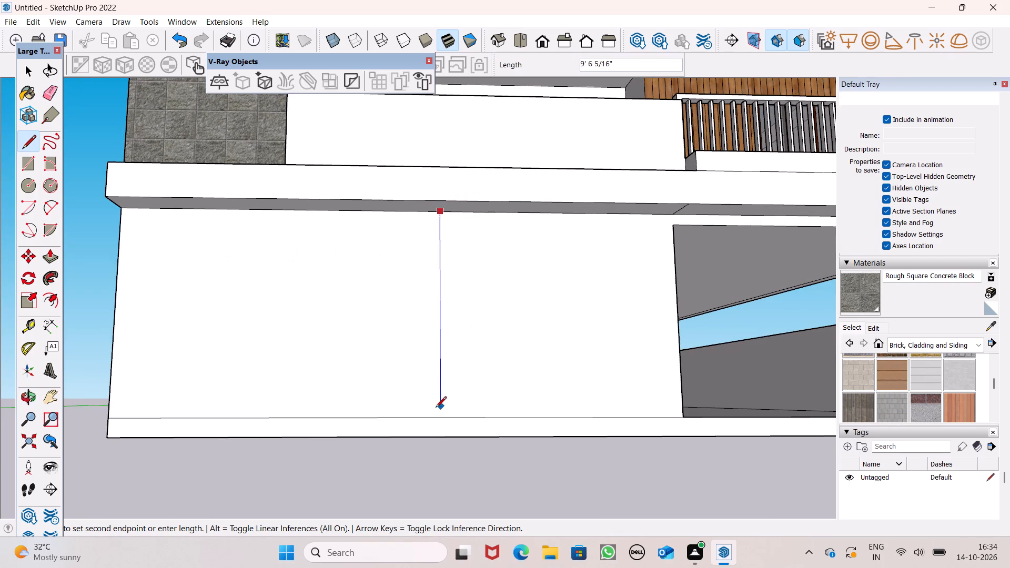
pyautogui.click(434, 417)
pyautogui.scroll(-1, 571, 266)
pyautogui.scroll(1, 568, 282)
pyautogui.moveTo(581, 383); pyautogui.dragTo(584, 395, button='middle')
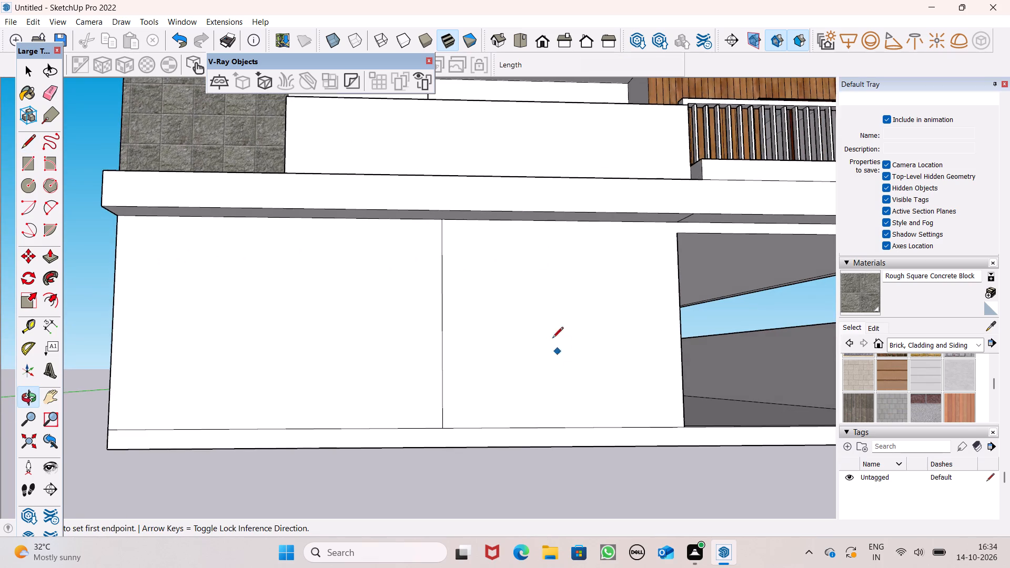
pyautogui.scroll(-1, 560, 298)
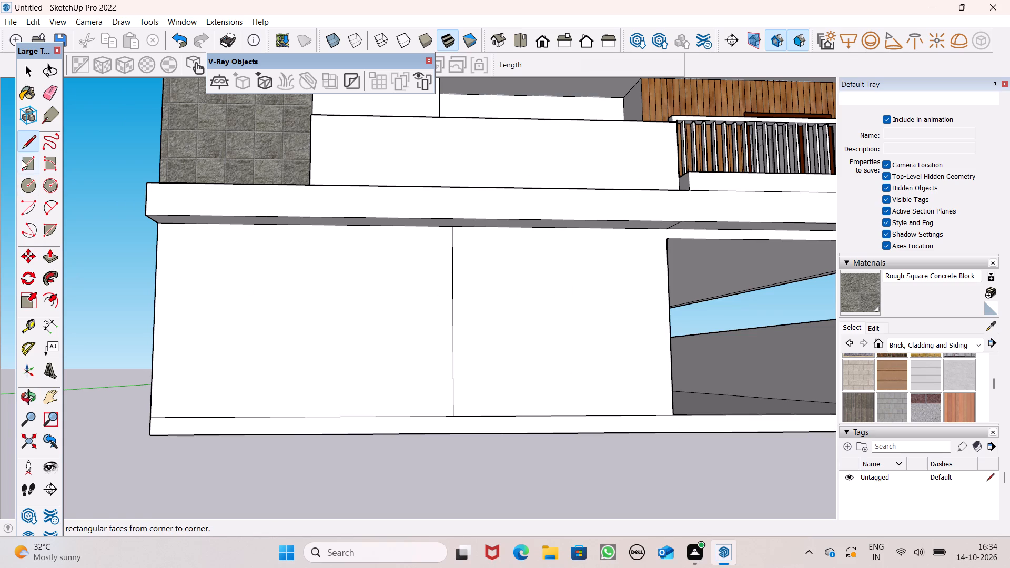
# Draw a rectangle about 11' by 3' 10" on the ground-floor front wall panel farther from the garage opening.
pyautogui.click(22, 159)
pyautogui.moveTo(307, 312); pyautogui.dragTo(308, 358, button='middle')
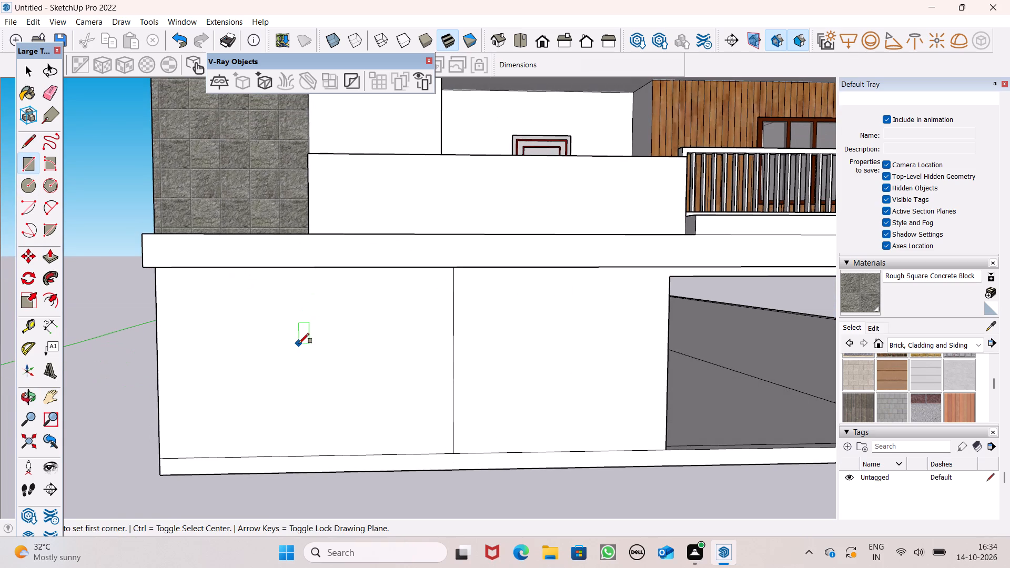
pyautogui.scroll(3, 299, 343)
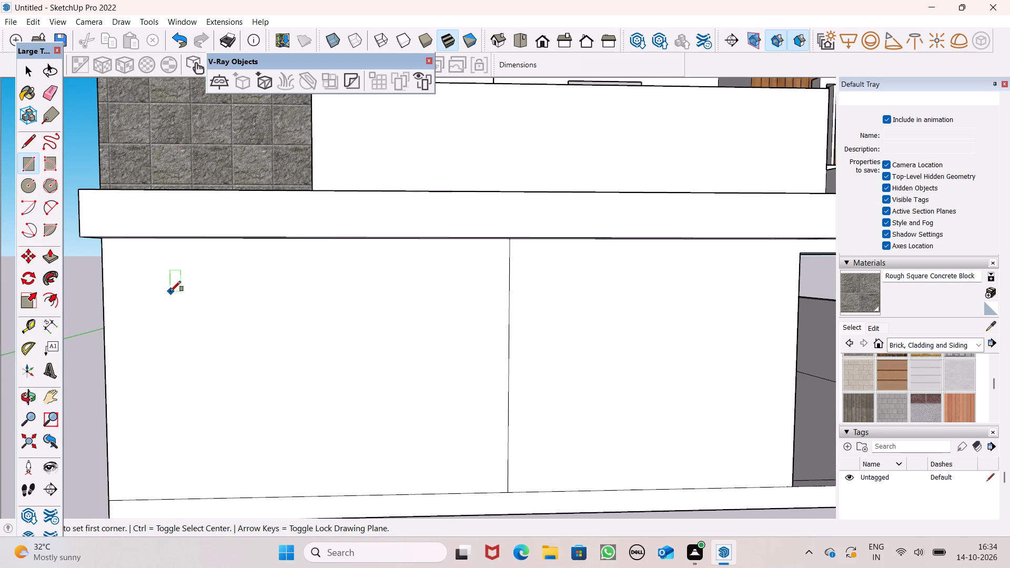
pyautogui.moveTo(170, 291); pyautogui.dragTo(178, 295)
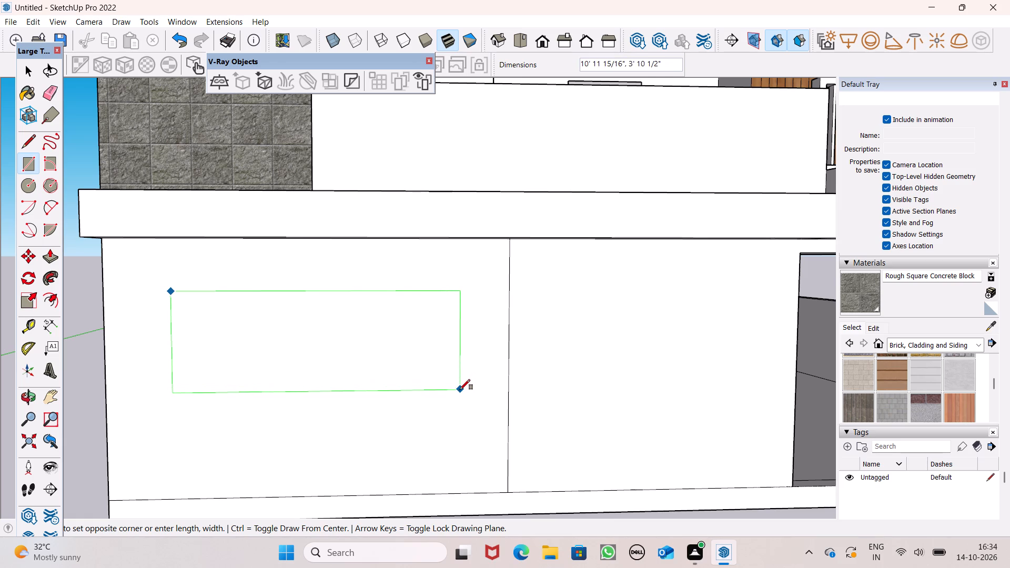
pyautogui.click(460, 391)
# Move the new rectangle up the wall by about 8 9/16".
pyautogui.press('space')
pyautogui.doubleClick(389, 363)
pyautogui.press('m')
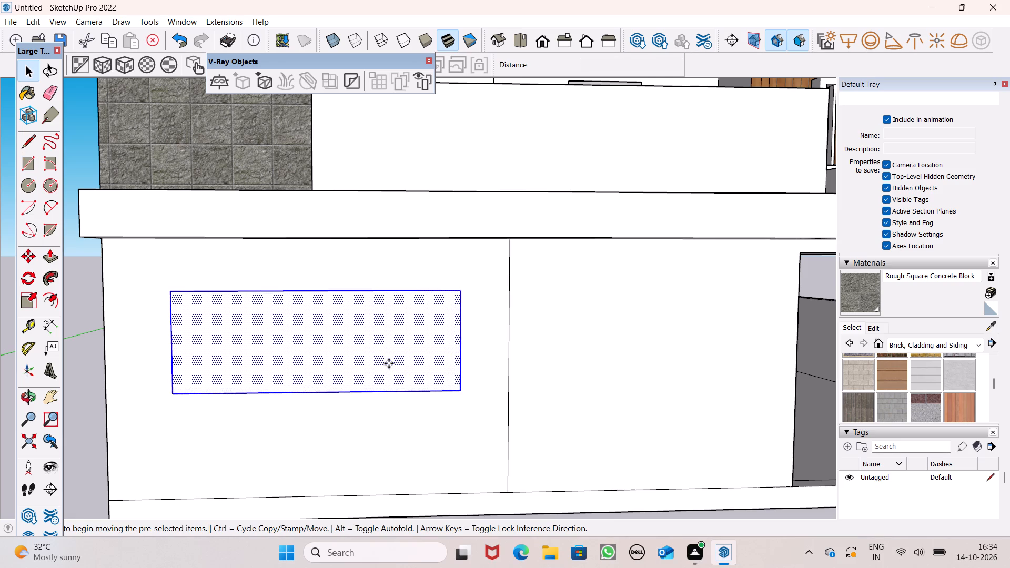
pyautogui.press('Return')
pyautogui.moveTo(389, 363); pyautogui.dragTo(393, 345)
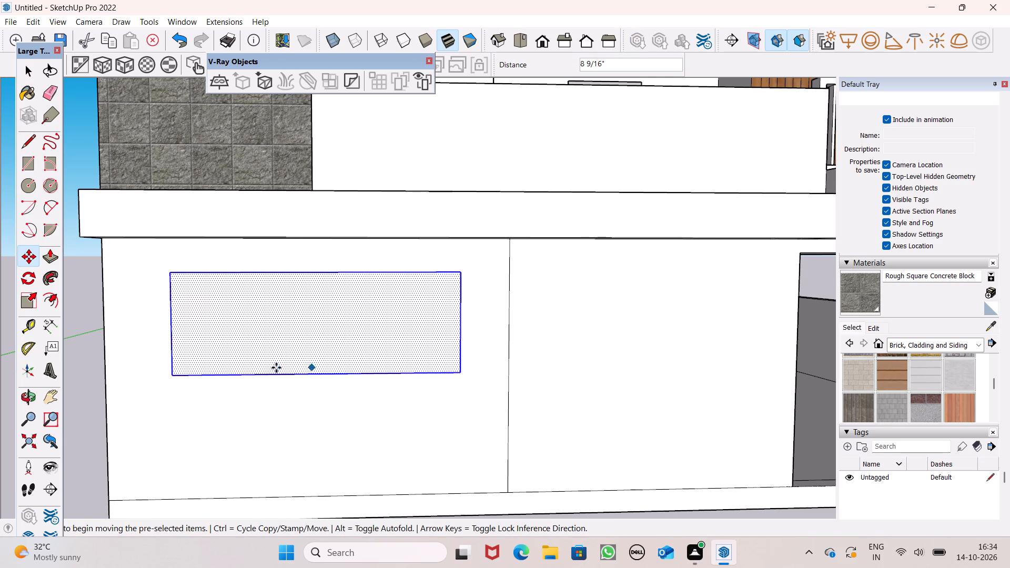
pyautogui.press('space')
pyautogui.click(74, 318)
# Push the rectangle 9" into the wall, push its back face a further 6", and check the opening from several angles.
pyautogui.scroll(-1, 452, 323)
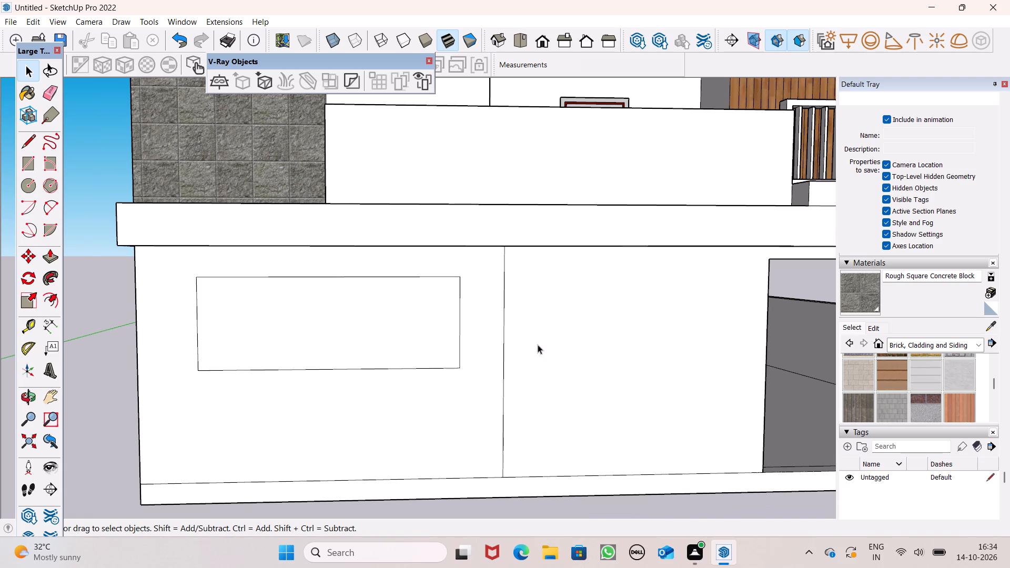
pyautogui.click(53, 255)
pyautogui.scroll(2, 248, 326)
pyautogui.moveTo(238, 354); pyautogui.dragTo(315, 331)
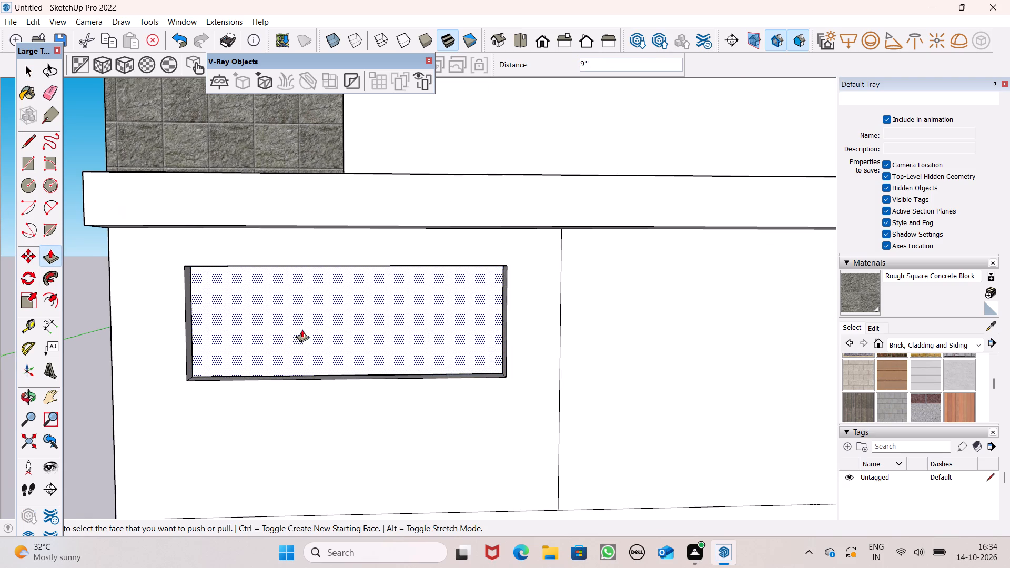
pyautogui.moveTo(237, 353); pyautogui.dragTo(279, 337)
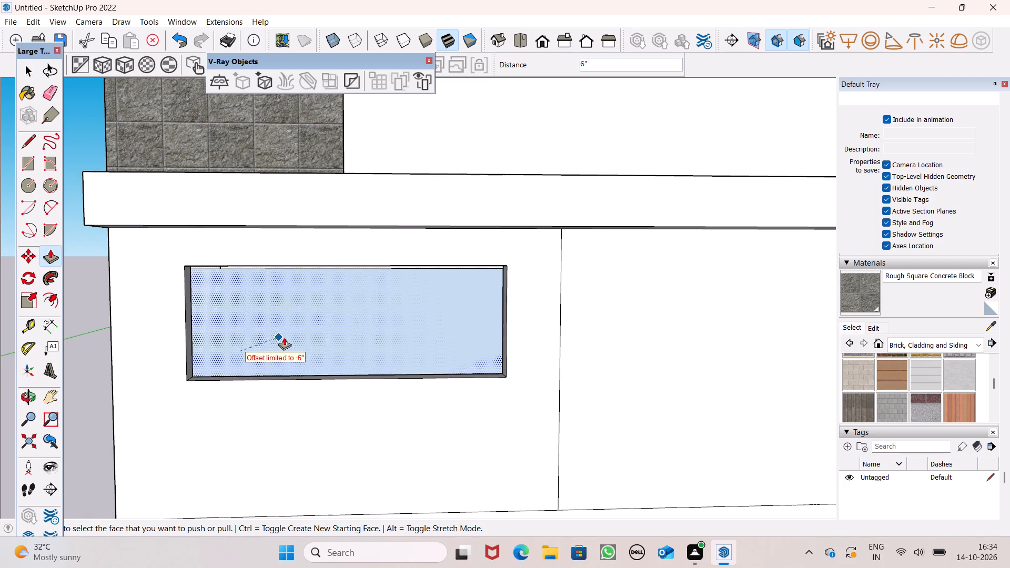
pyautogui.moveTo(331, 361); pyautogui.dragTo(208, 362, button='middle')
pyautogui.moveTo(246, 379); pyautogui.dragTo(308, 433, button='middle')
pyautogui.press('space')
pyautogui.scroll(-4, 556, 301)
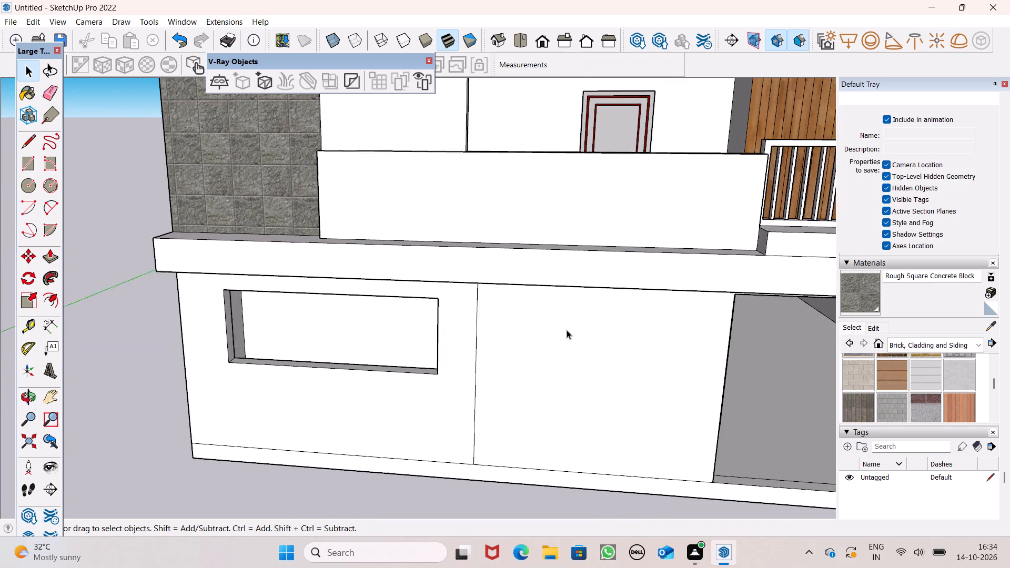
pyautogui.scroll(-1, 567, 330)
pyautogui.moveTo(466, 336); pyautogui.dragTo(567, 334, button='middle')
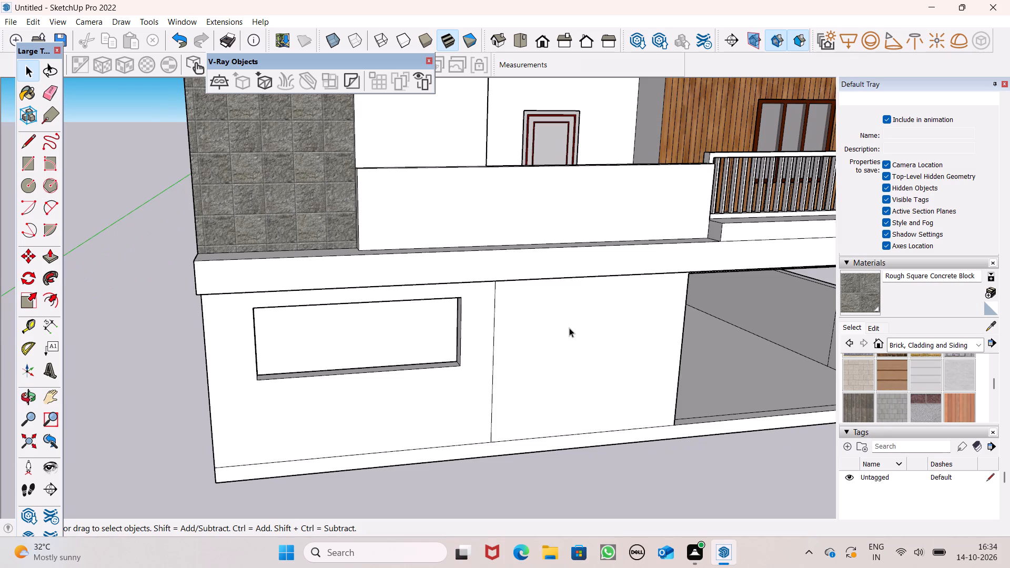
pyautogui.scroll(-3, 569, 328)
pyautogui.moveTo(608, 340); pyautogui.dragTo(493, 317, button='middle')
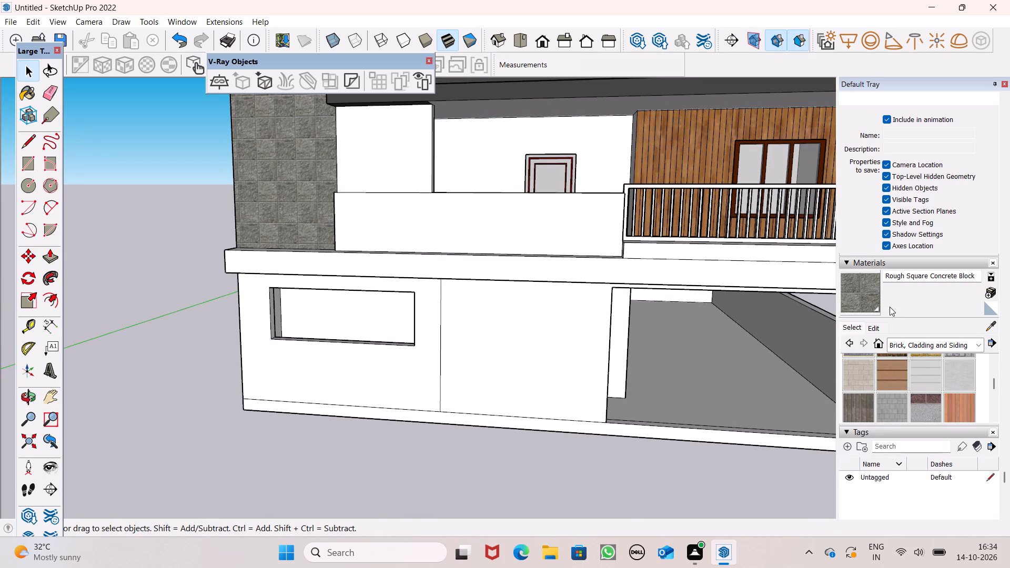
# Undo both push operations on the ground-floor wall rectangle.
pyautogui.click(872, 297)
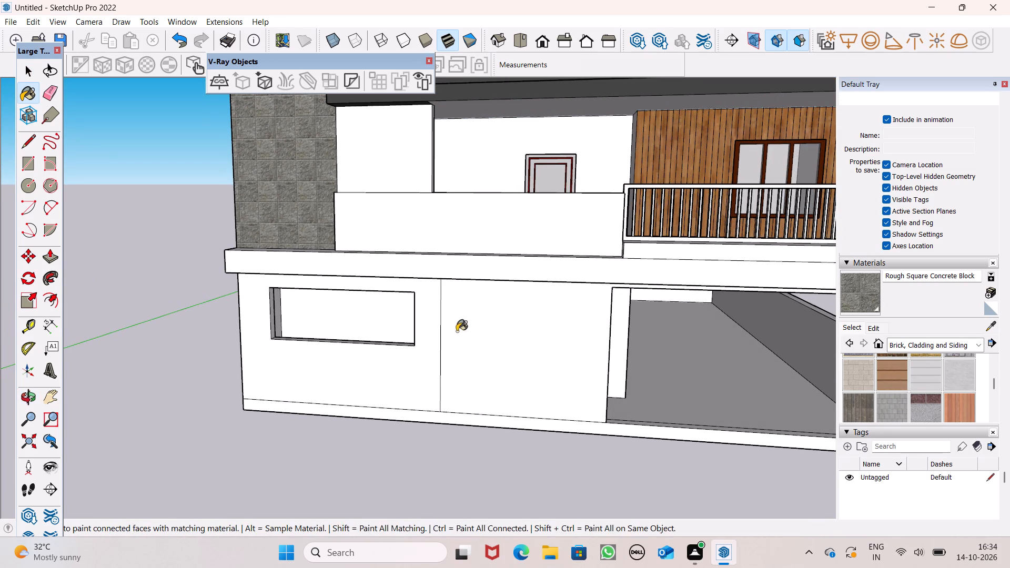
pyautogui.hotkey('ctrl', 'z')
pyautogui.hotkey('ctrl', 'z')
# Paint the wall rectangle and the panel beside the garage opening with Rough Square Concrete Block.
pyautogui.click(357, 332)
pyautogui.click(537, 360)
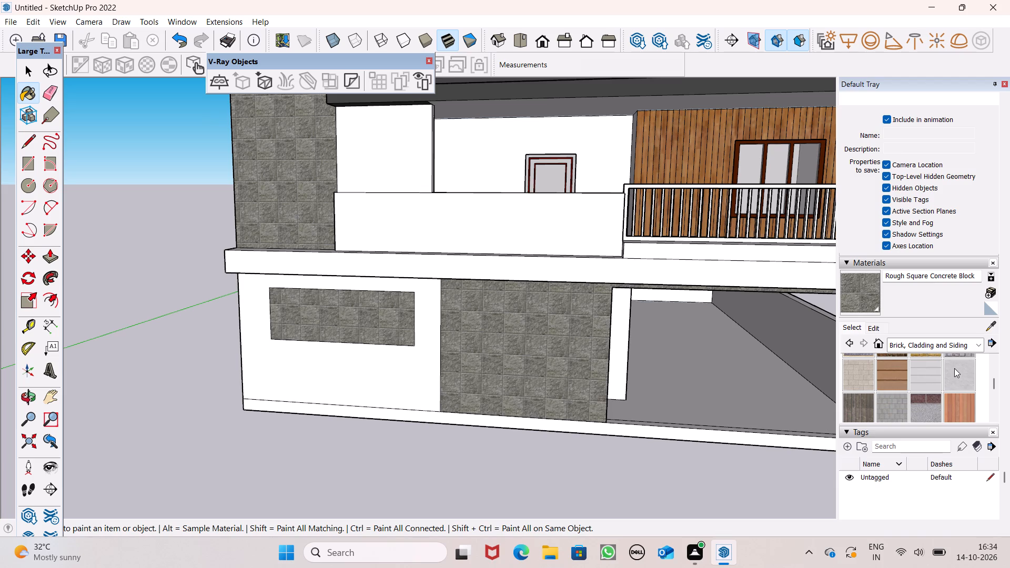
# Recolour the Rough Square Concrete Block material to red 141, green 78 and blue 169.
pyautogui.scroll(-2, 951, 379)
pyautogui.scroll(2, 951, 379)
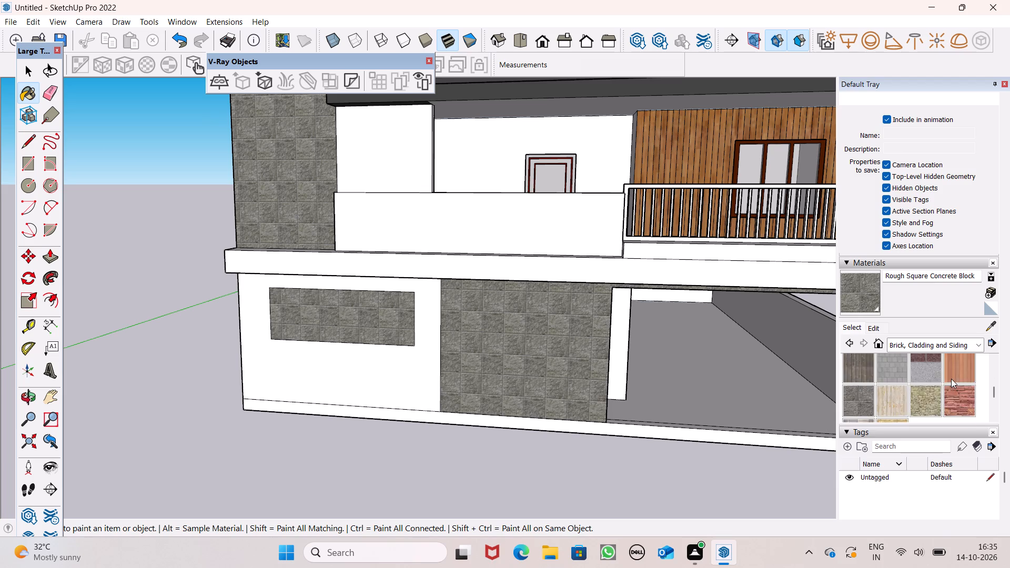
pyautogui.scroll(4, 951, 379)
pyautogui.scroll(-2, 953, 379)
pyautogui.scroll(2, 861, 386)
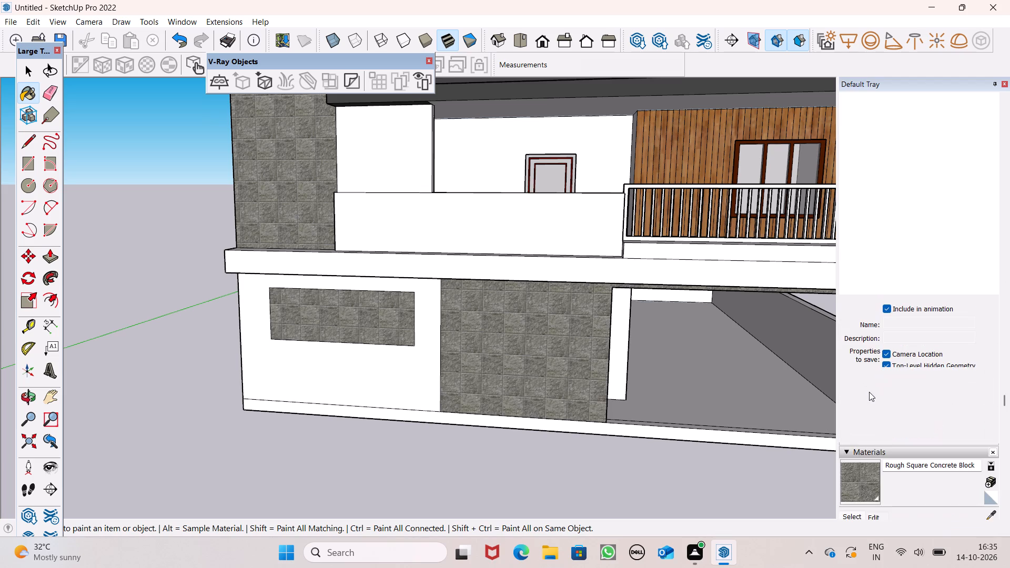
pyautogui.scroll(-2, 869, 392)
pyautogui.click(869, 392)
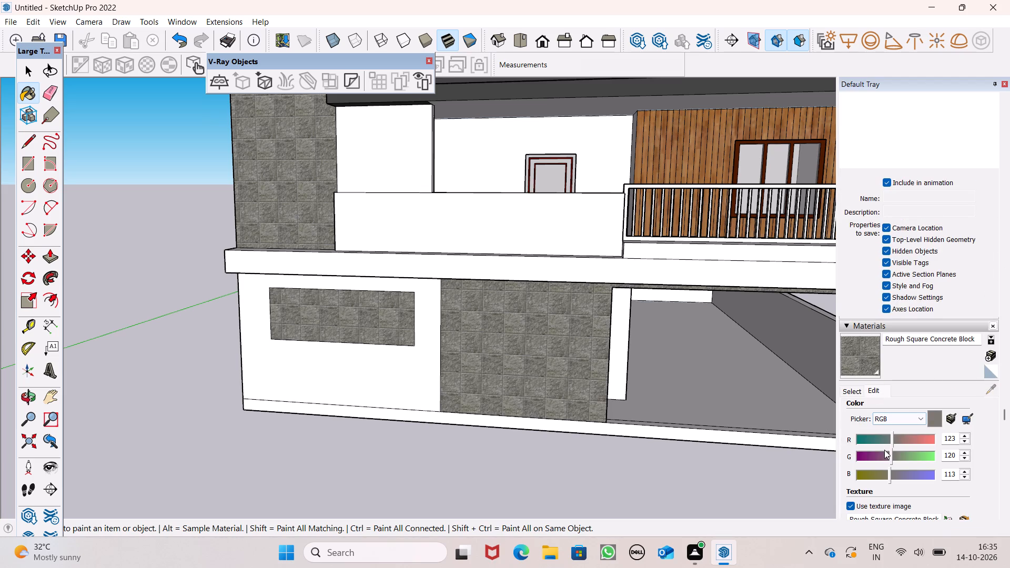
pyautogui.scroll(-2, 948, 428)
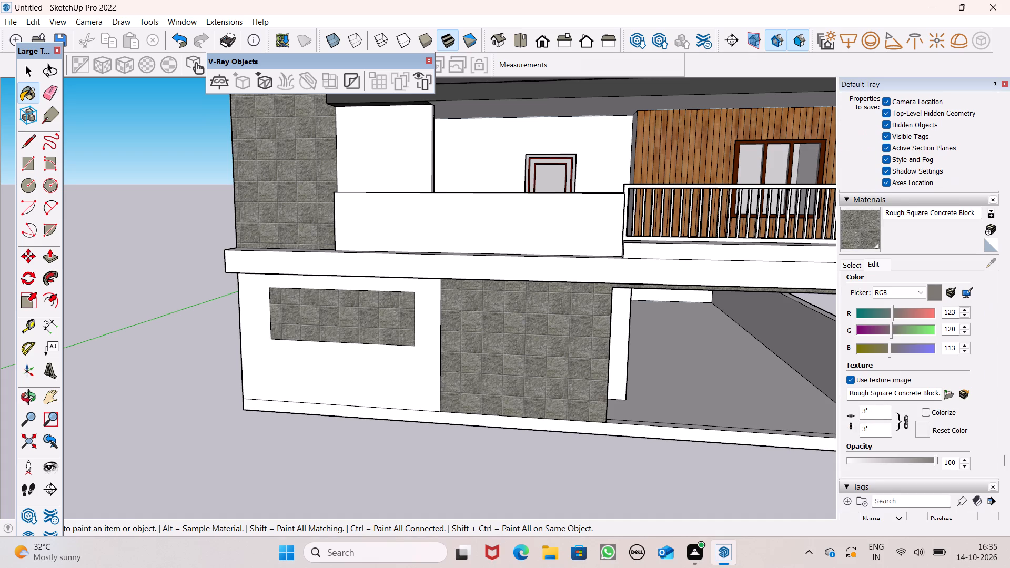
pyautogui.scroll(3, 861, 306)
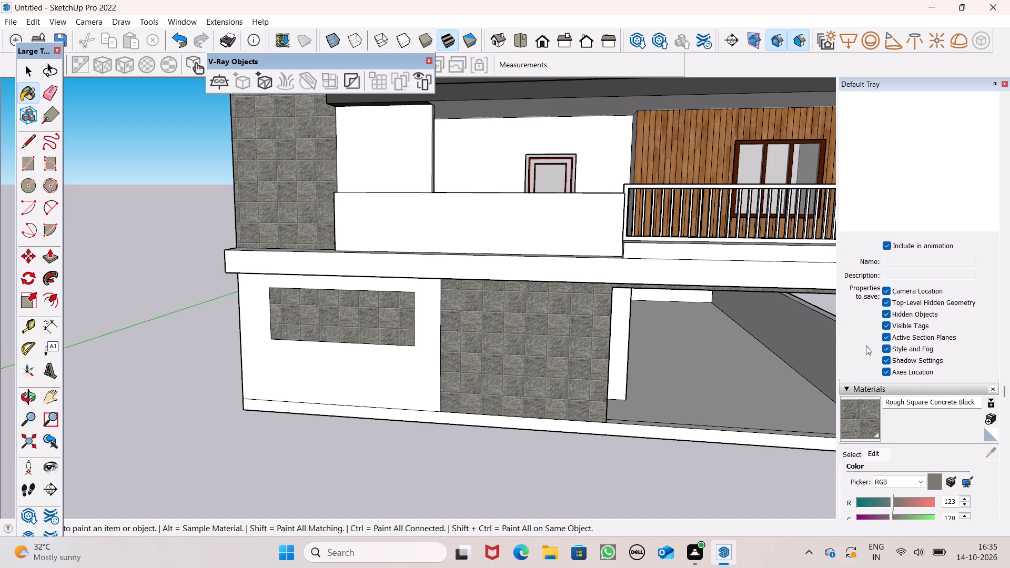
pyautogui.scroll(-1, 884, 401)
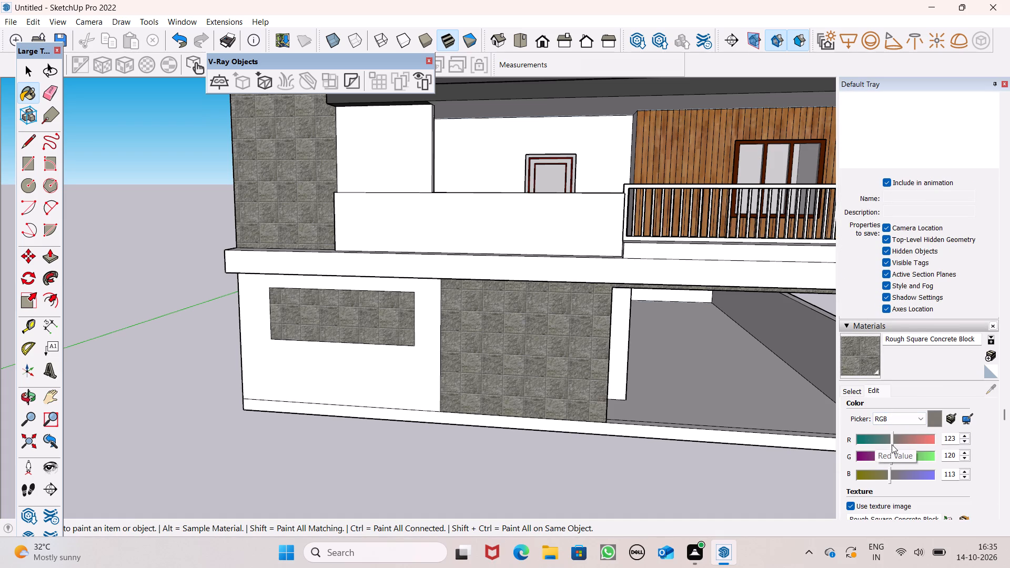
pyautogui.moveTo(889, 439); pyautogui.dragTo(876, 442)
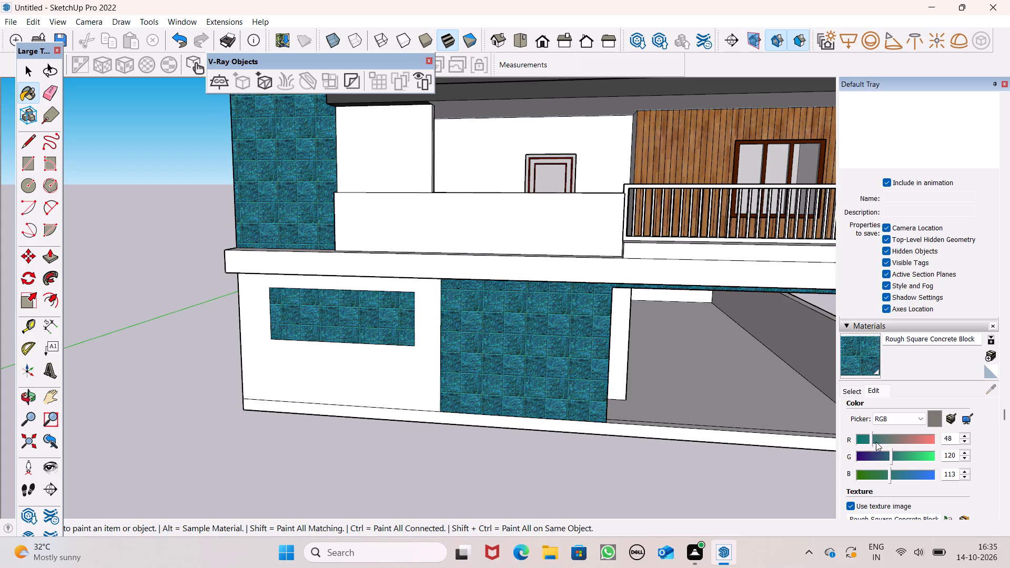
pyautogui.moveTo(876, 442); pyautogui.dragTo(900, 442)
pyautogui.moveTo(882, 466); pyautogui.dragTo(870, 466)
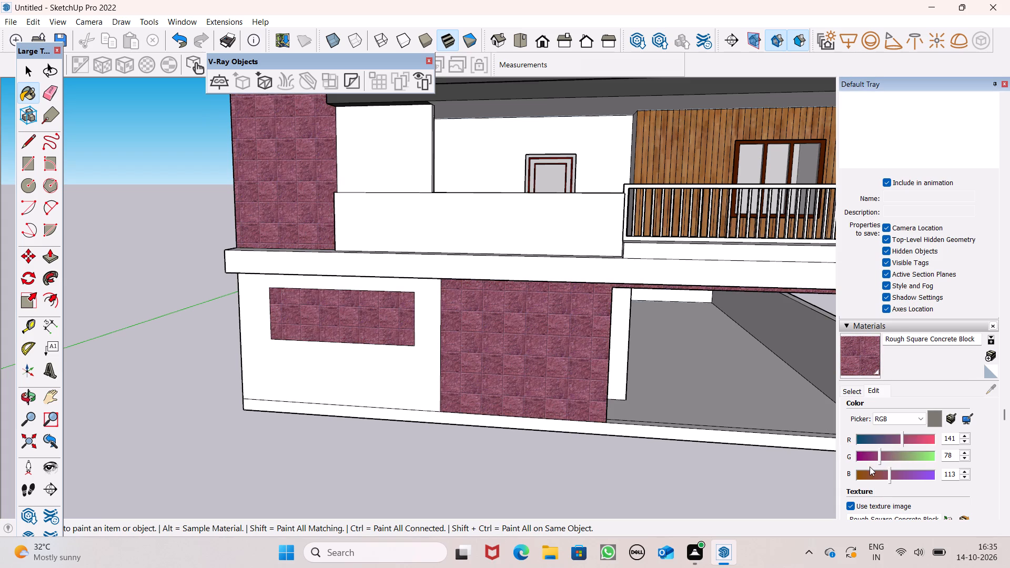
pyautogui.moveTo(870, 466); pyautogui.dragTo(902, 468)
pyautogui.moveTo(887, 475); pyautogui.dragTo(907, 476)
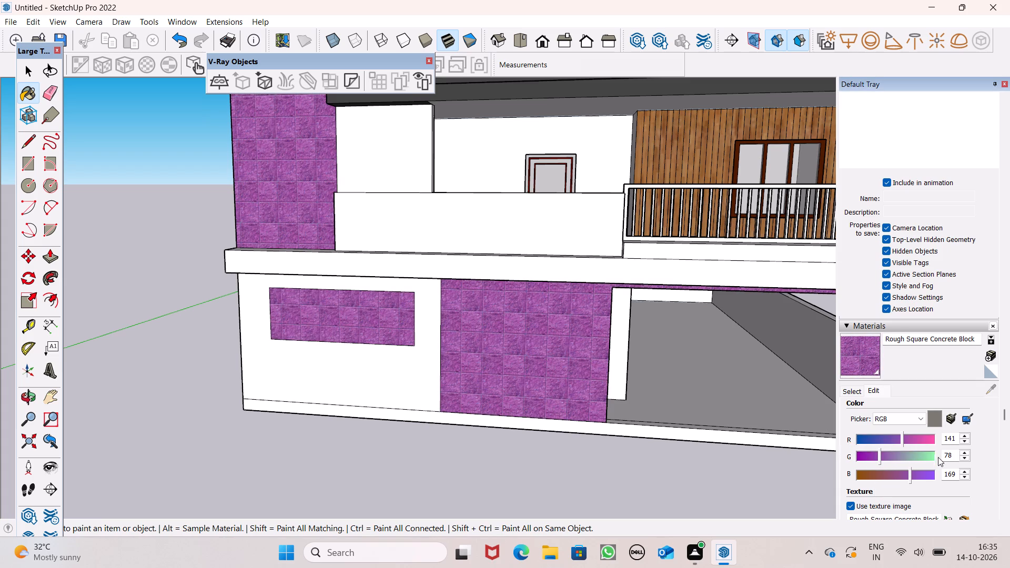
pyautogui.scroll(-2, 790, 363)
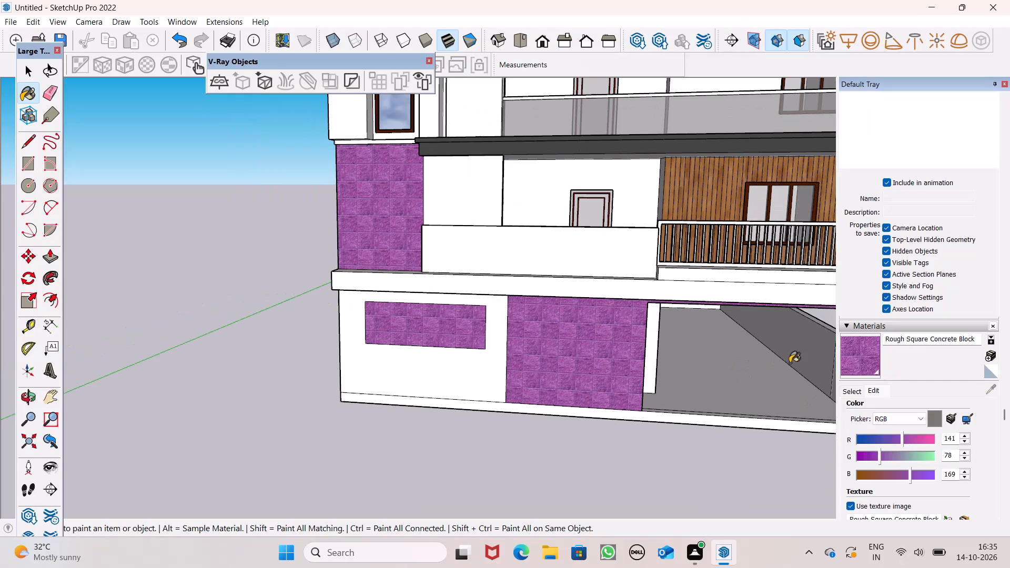
# Paint the panel beside the garage, the wall rectangle and the upper panel beneath the tall window with Stone Masonry Multi.
pyautogui.click(859, 395)
pyautogui.scroll(-2, 943, 436)
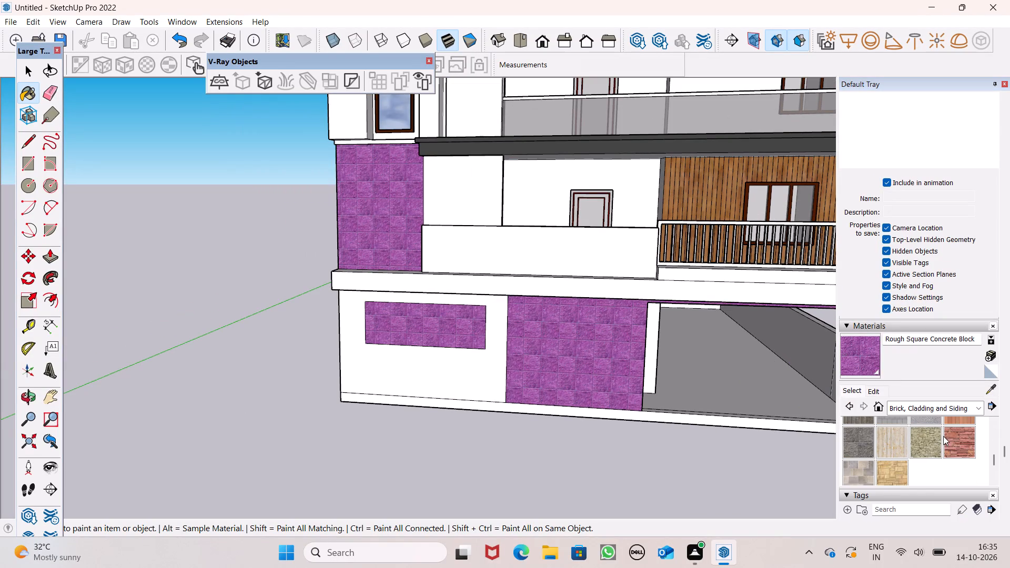
pyautogui.scroll(1, 911, 452)
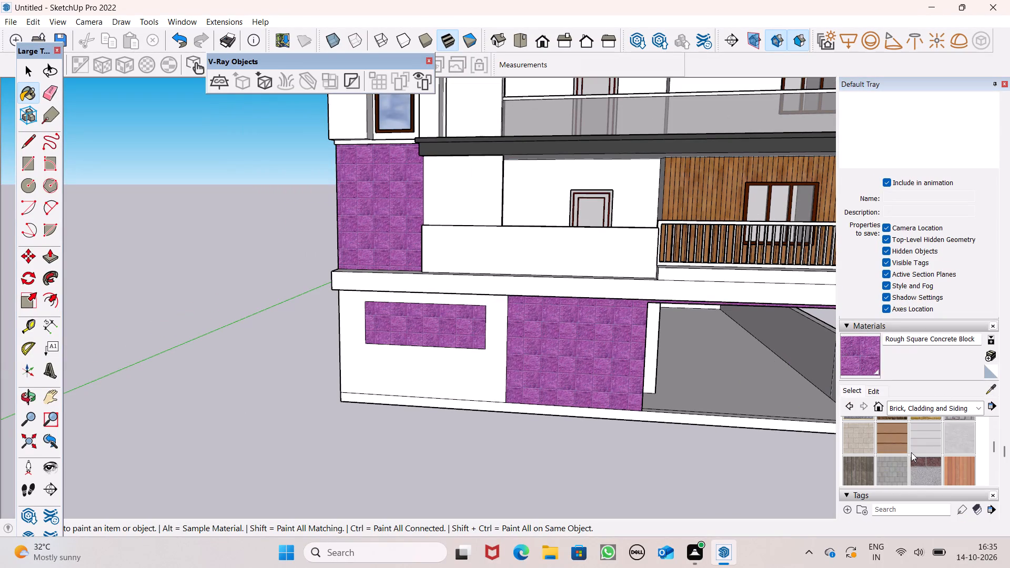
pyautogui.scroll(-1, 911, 452)
pyautogui.scroll(1, 906, 452)
pyautogui.scroll(-1, 906, 452)
pyautogui.click(850, 475)
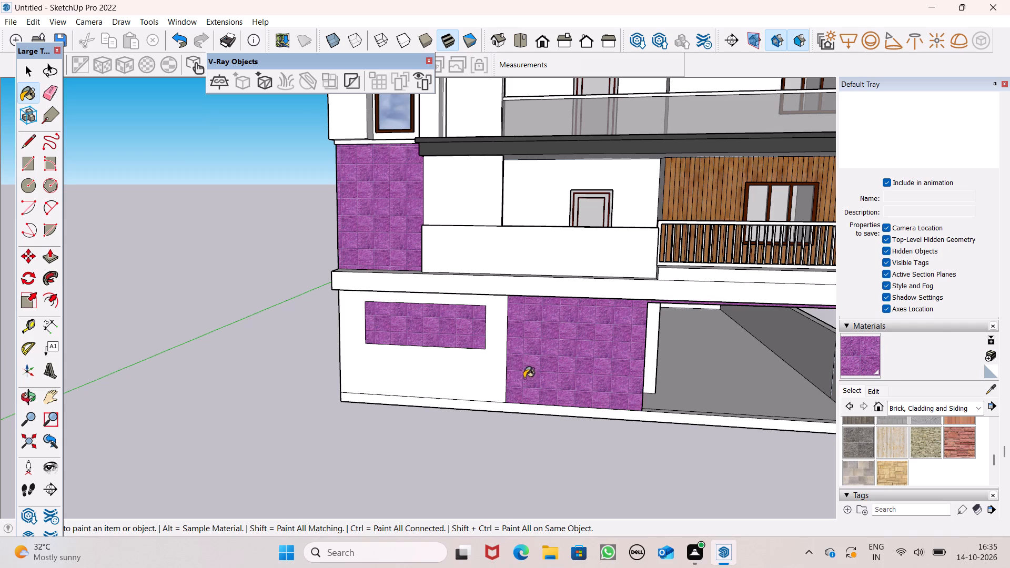
pyautogui.click(548, 362)
pyautogui.click(426, 326)
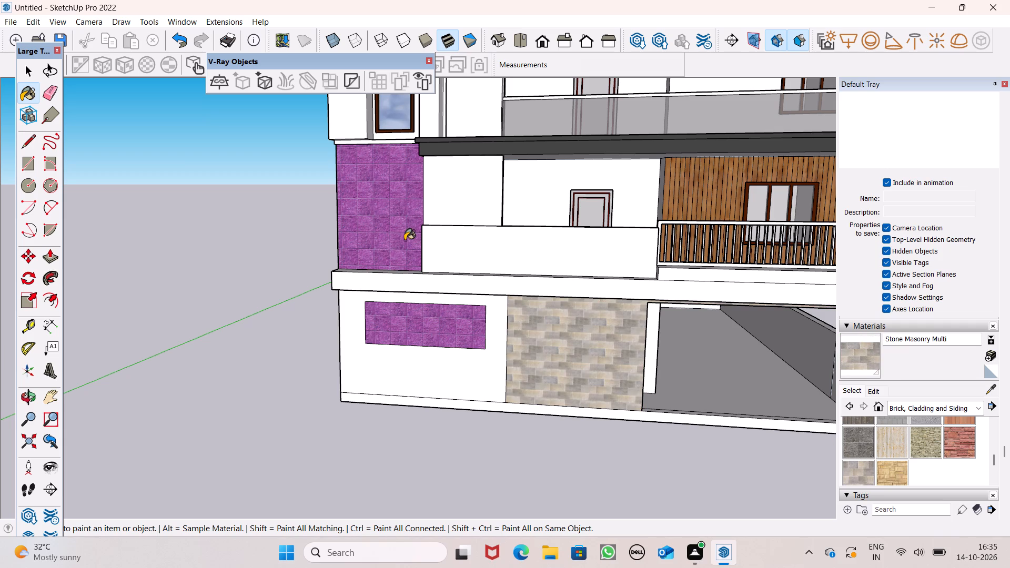
pyautogui.click(405, 239)
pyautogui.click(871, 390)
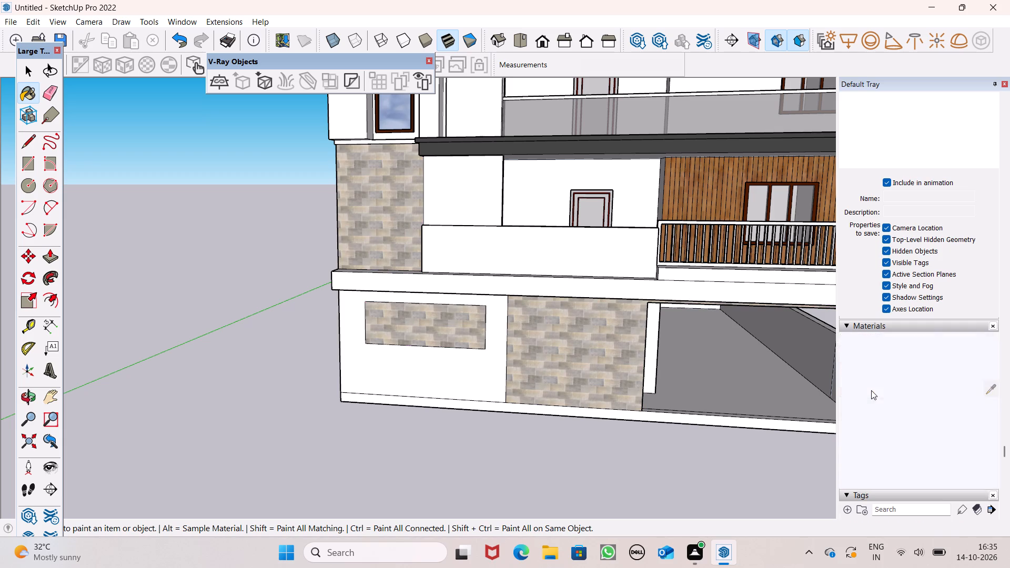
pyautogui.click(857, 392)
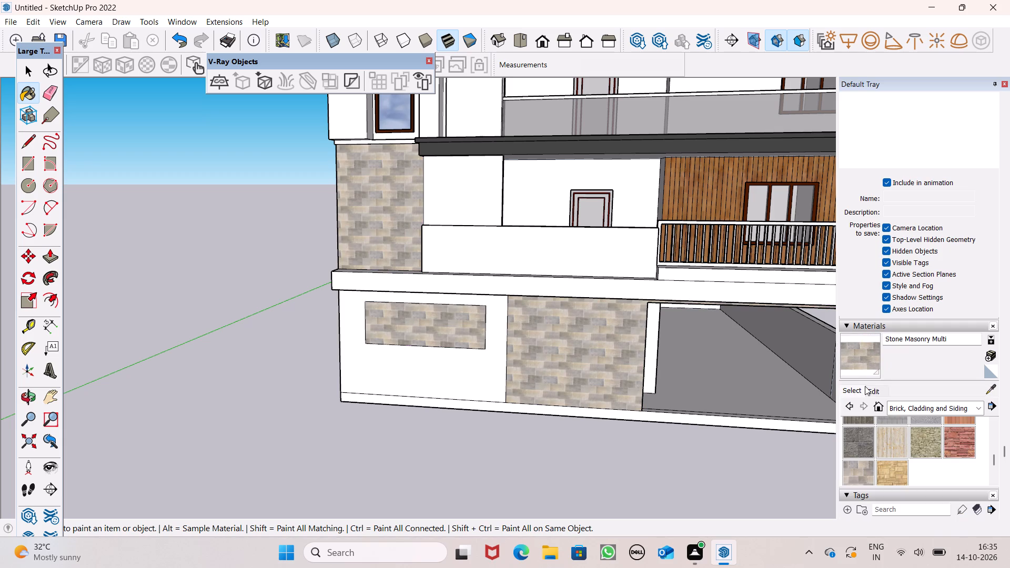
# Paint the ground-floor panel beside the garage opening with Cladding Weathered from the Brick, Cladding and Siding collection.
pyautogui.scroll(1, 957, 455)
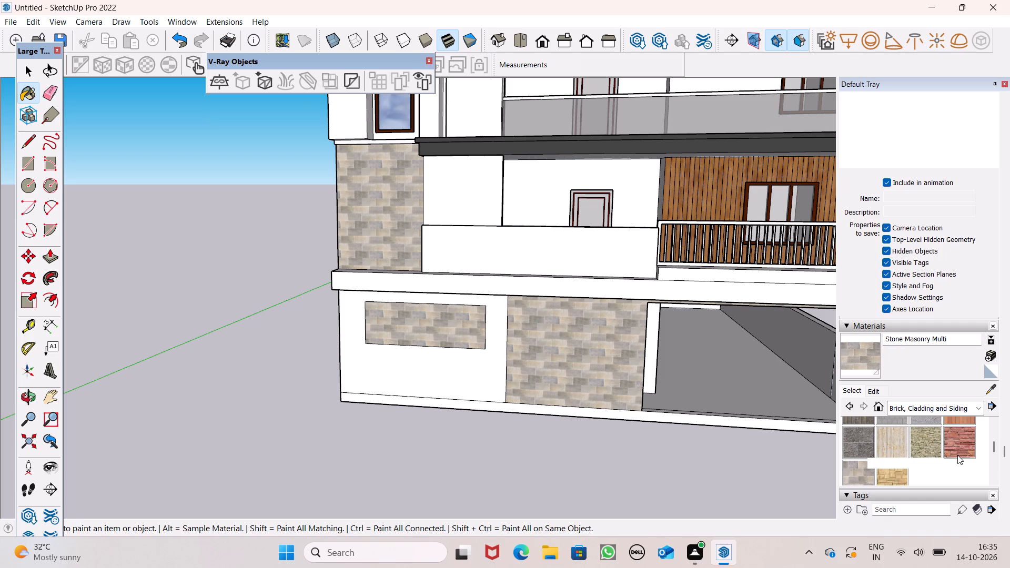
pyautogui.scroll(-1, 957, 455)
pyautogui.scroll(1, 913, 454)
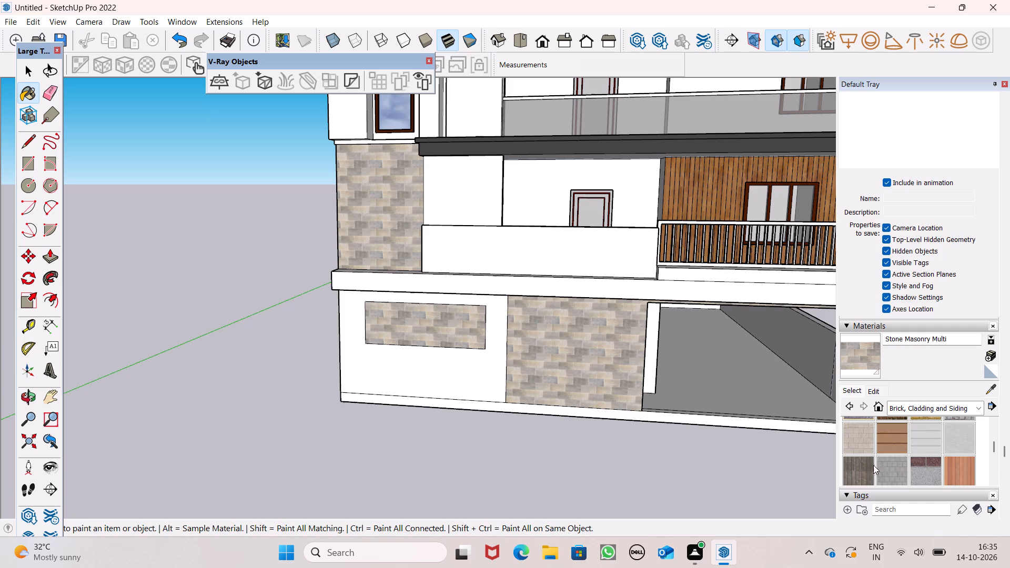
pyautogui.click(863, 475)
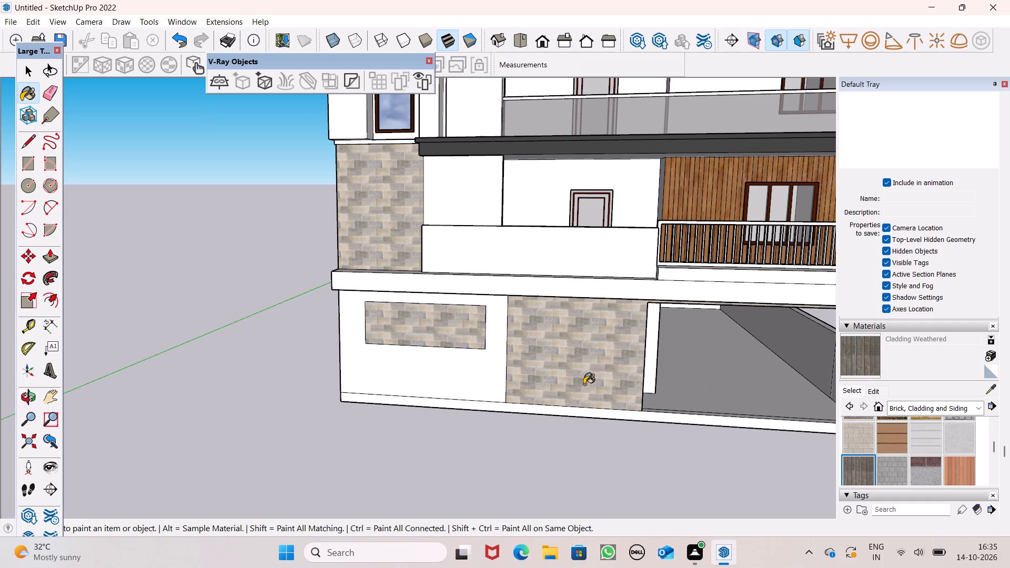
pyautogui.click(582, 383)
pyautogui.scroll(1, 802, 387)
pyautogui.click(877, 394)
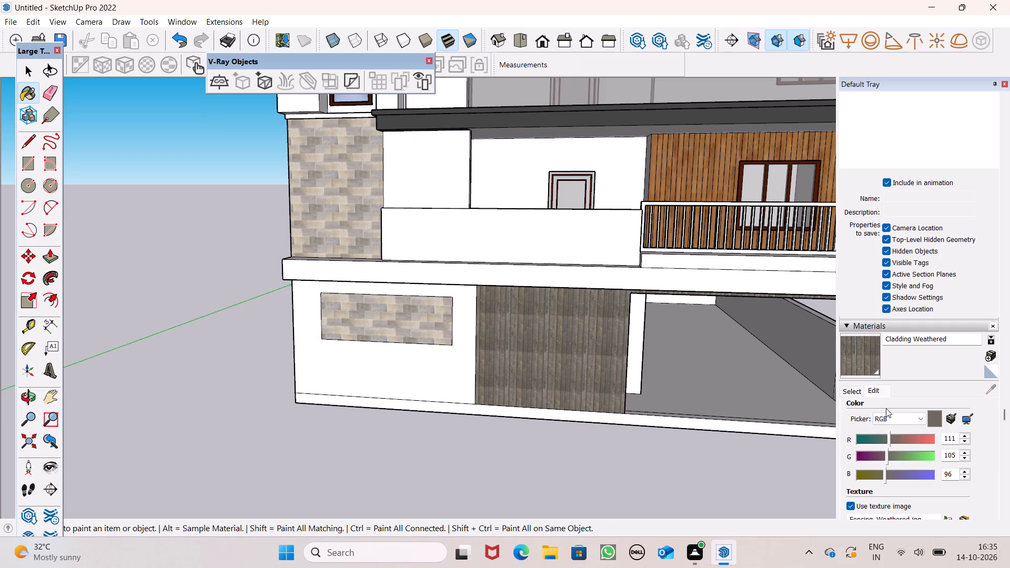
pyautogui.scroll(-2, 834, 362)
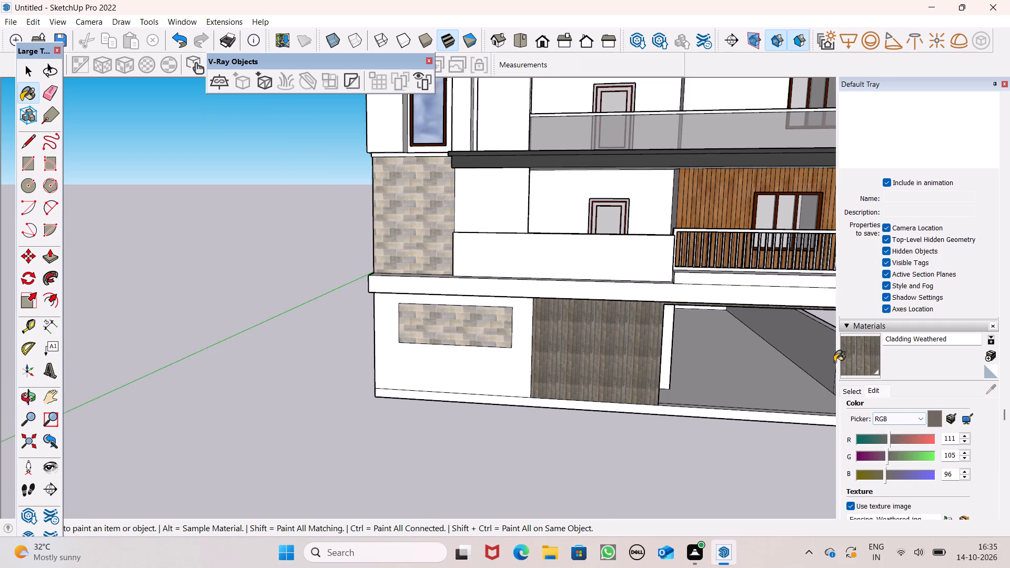
# Paint the ground-floor wall around the masonry rectangle with Carrera Marble from the Stone collection.
pyautogui.click(860, 391)
pyautogui.scroll(-2, 868, 391)
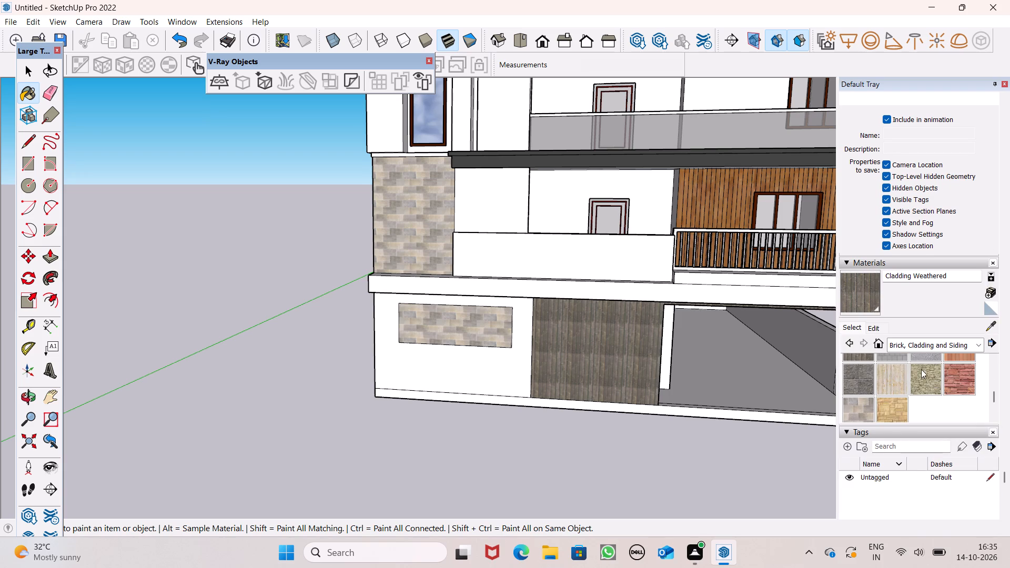
pyautogui.click(922, 348)
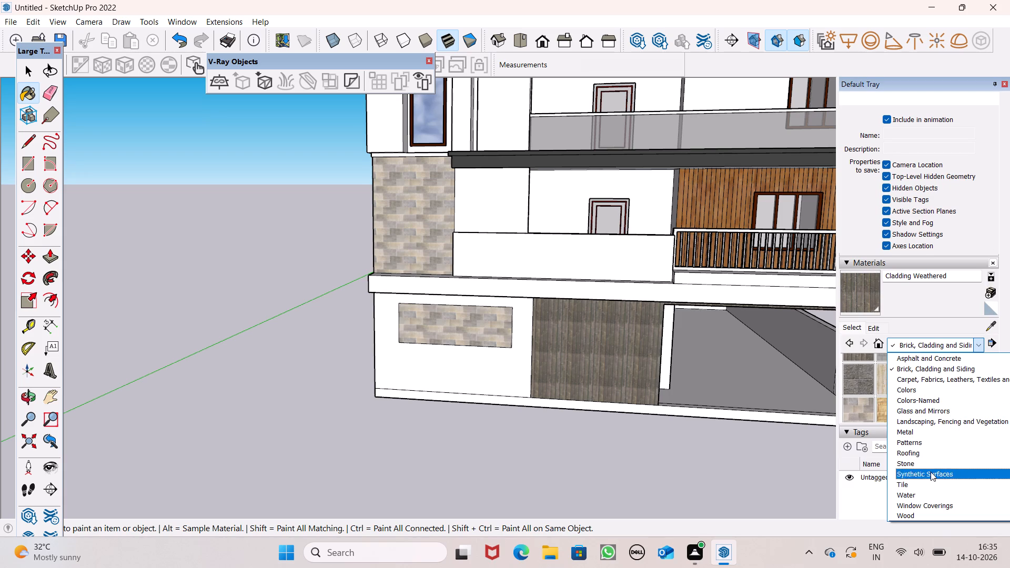
pyautogui.click(925, 468)
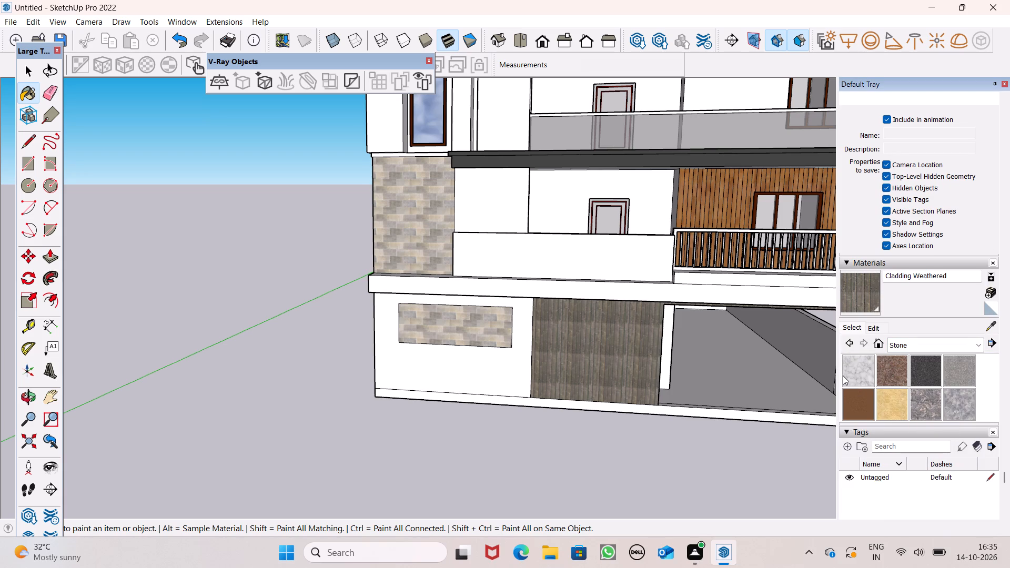
pyautogui.click(843, 376)
pyautogui.click(851, 373)
pyautogui.click(510, 377)
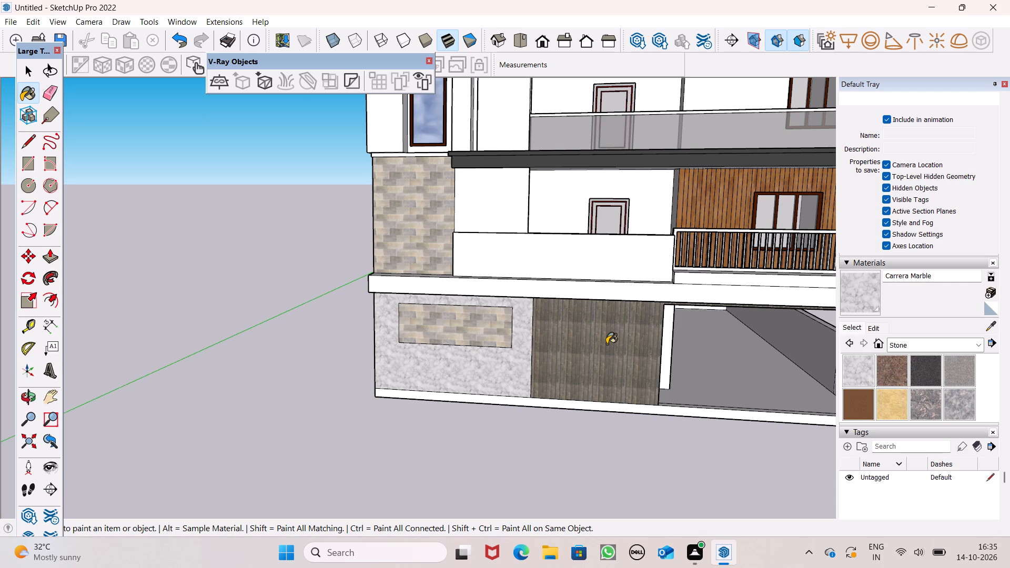
# Set the Carrera Marble texture width to 9'.
pyautogui.click(878, 333)
pyautogui.click(882, 474)
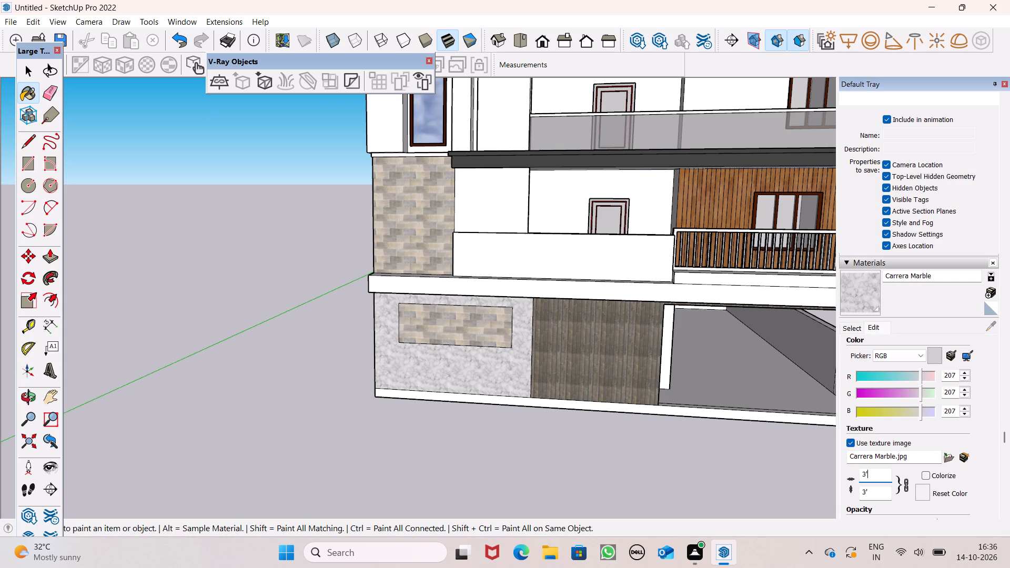
pyautogui.press('BackSpace')
pyautogui.press('BackSpace')
pyautogui.write("9'")
pyautogui.press('Return')
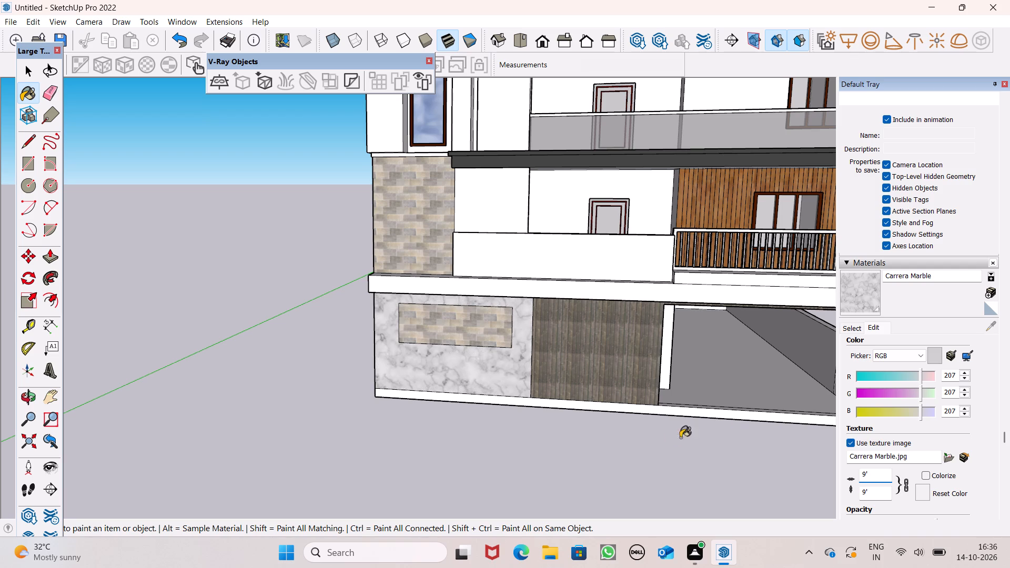
pyautogui.press('space')
# Paint the upper panel beneath the tall window and the panel beside the garage opening with Granite Dark Gray.
pyautogui.click(854, 329)
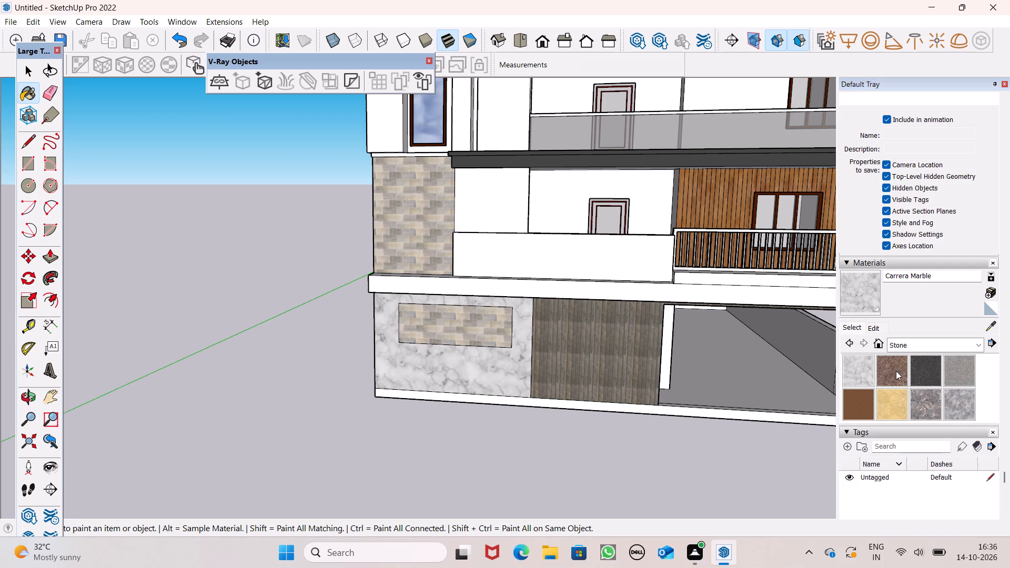
pyautogui.click(915, 374)
pyautogui.click(430, 262)
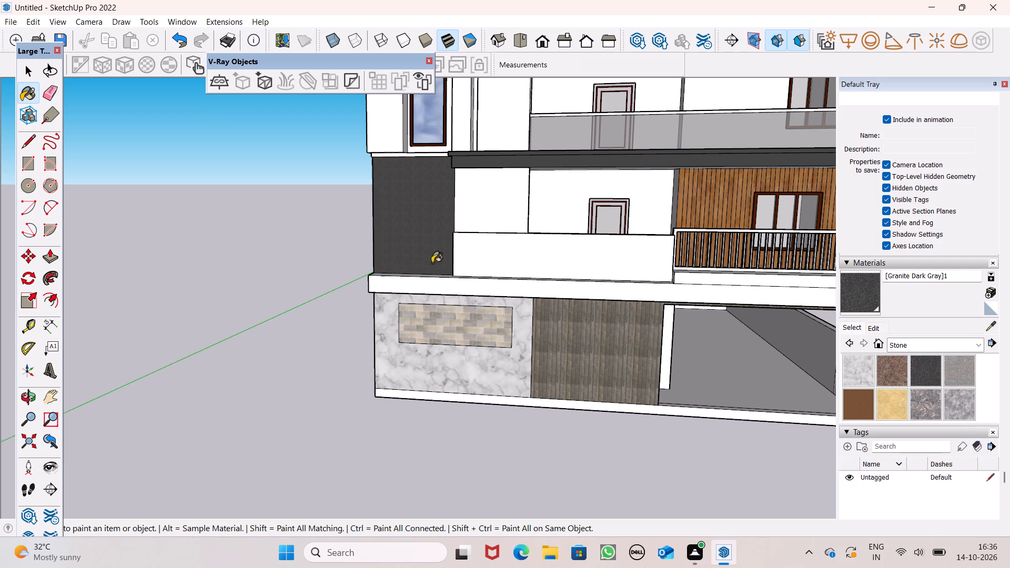
pyautogui.click(611, 346)
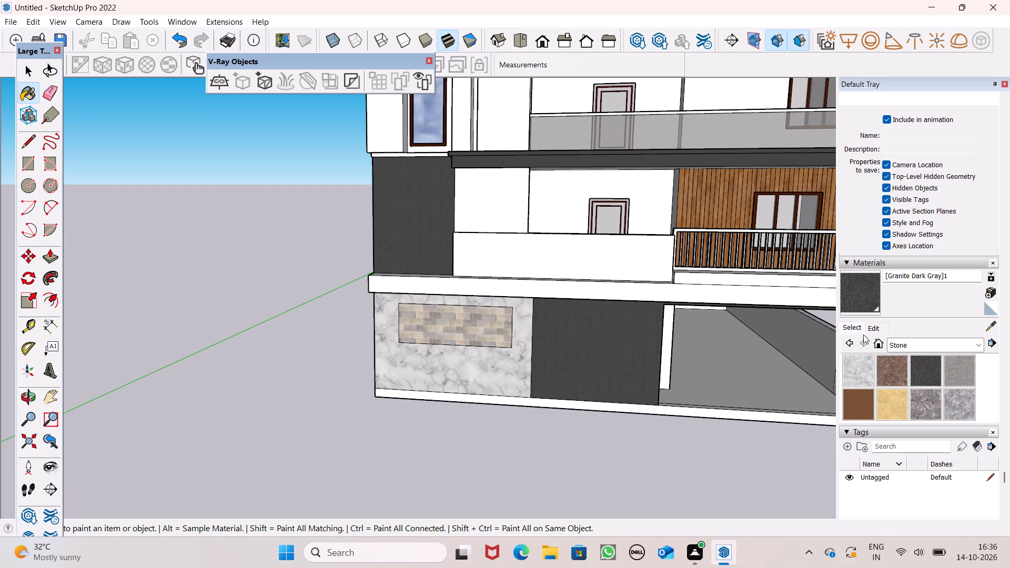
# Set the Granite Dark Gray texture width to 20'.
pyautogui.click(871, 327)
pyautogui.click(867, 478)
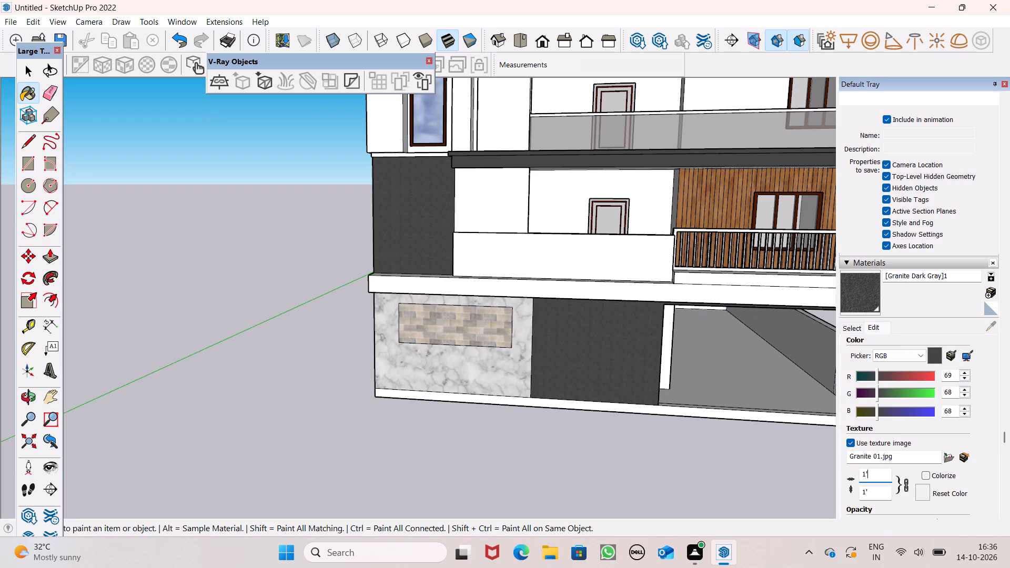
pyautogui.press('BackSpace')
pyautogui.press('BackSpace')
pyautogui.press('2')
pyautogui.press('0')
pyautogui.press("'")
pyautogui.press('Return')
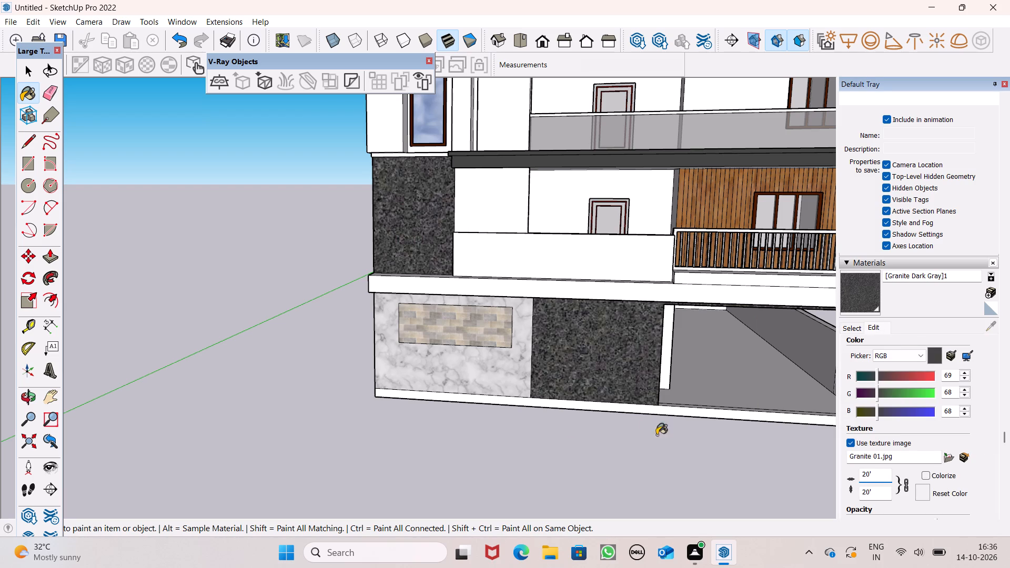
pyautogui.press('space')
pyautogui.click(329, 444)
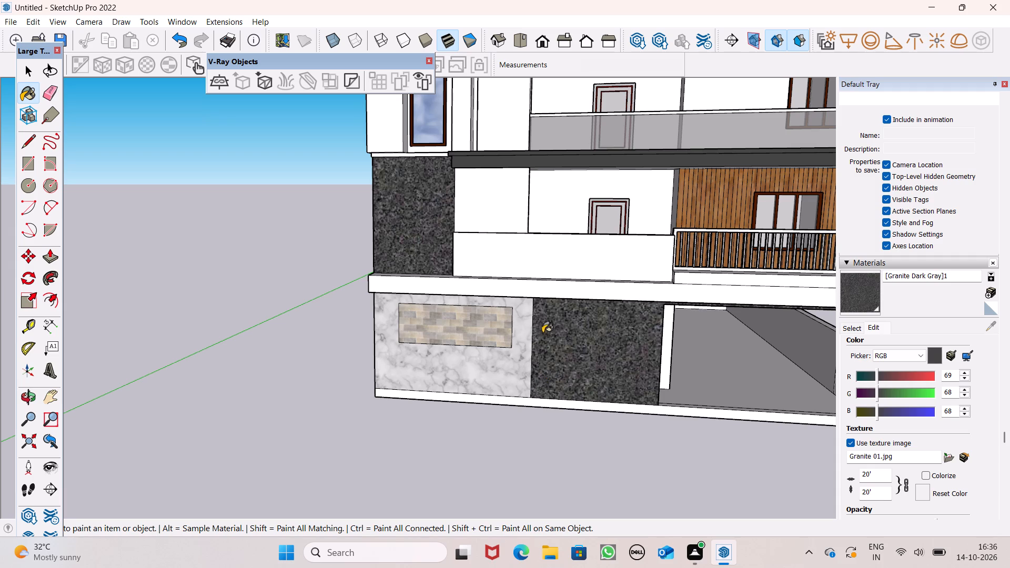
# Draw an upright rectangle about 8' 9" by 5' 5" on the open ground beside the building's garage side.
pyautogui.scroll(-3, 557, 331)
pyautogui.scroll(-1, 523, 392)
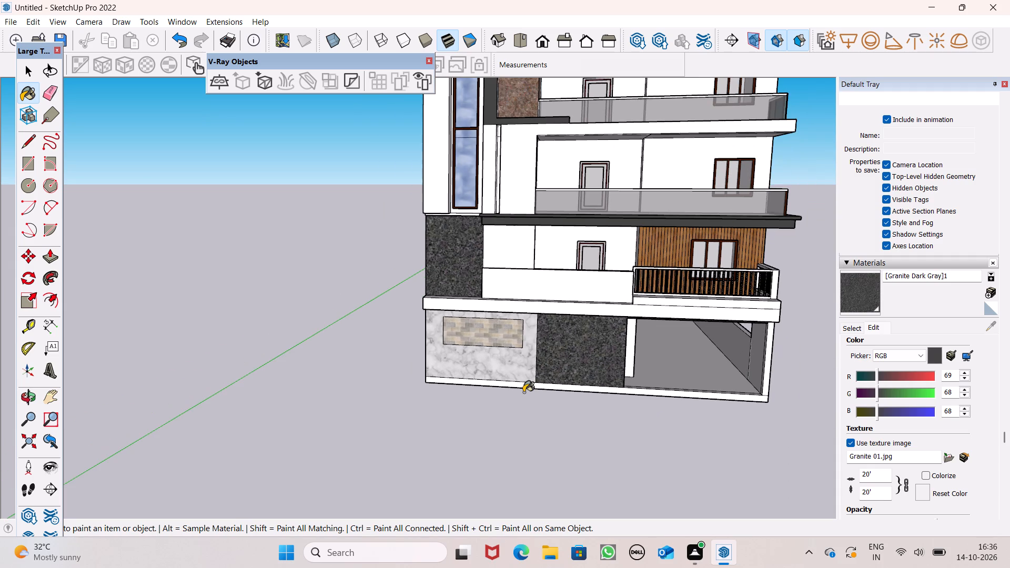
pyautogui.scroll(-8, 496, 419)
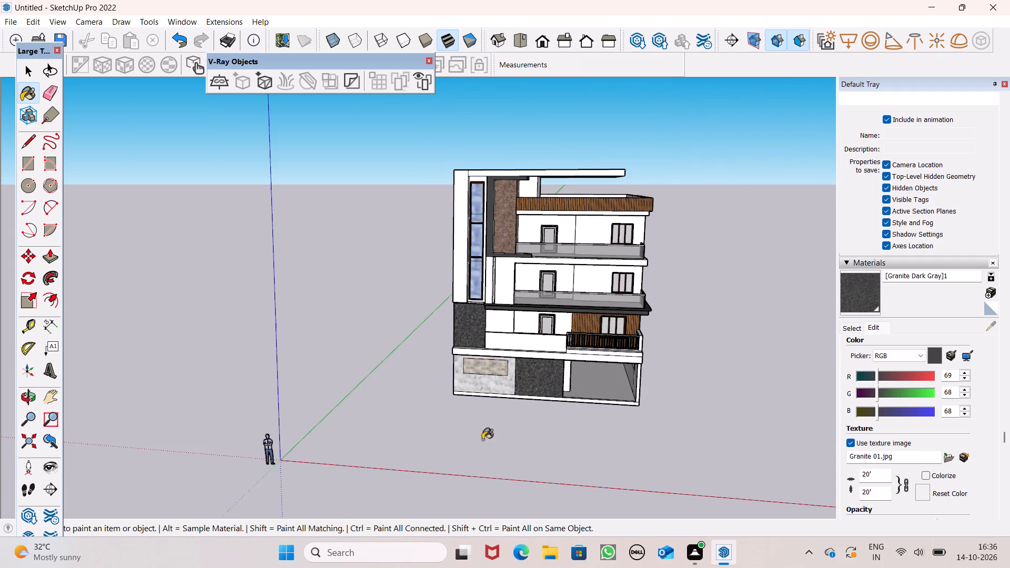
pyautogui.moveTo(628, 456); pyautogui.dragTo(628, 434, button='middle')
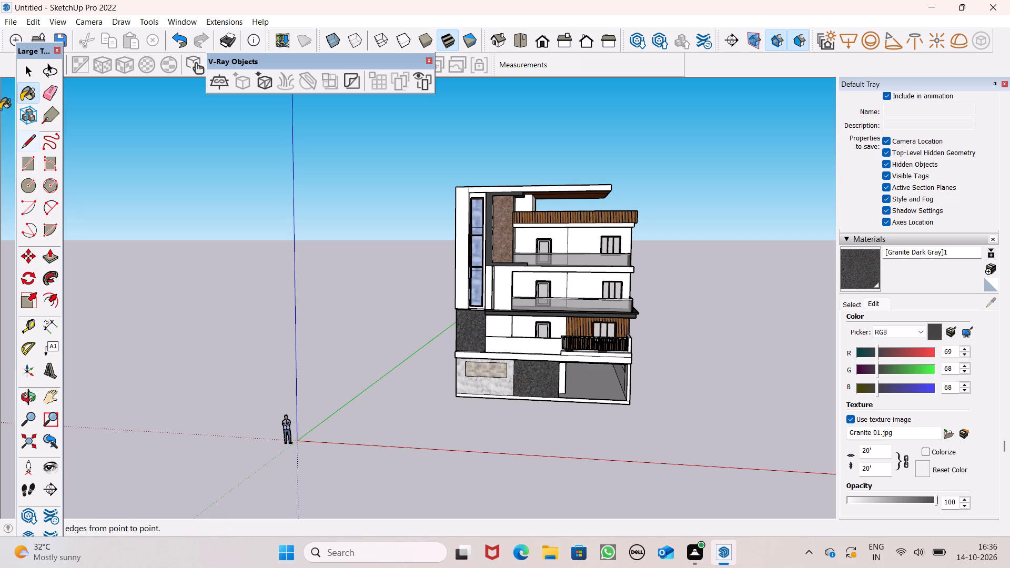
pyautogui.click(26, 161)
pyautogui.scroll(-5, 534, 414)
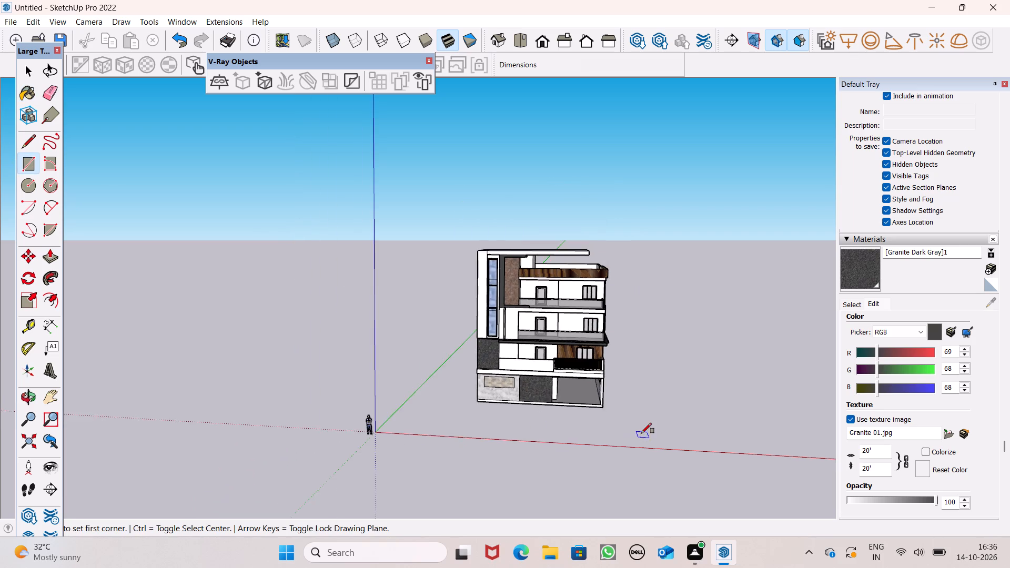
pyautogui.moveTo(642, 433); pyautogui.dragTo(635, 388, button='middle')
pyautogui.scroll(1, 635, 388)
pyautogui.moveTo(632, 388); pyautogui.dragTo(638, 393)
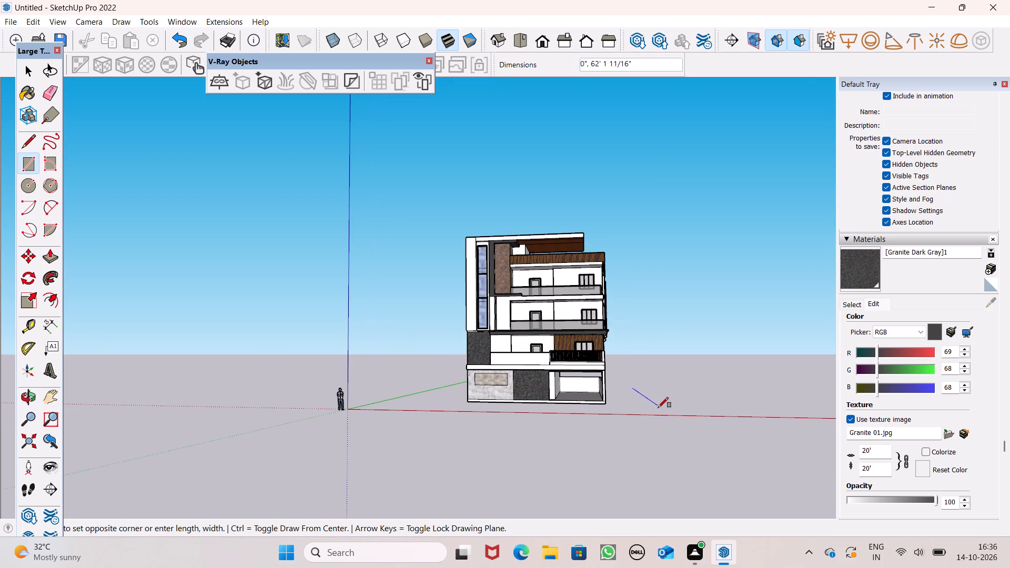
pyautogui.scroll(6, 661, 400)
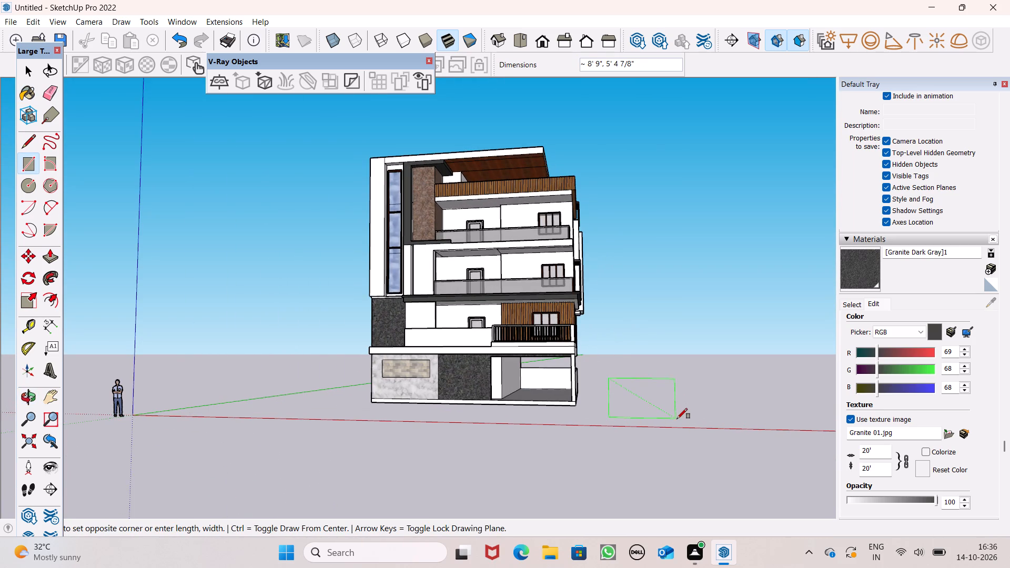
pyautogui.click(677, 419)
pyautogui.scroll(2, 670, 388)
pyautogui.scroll(-1, 670, 388)
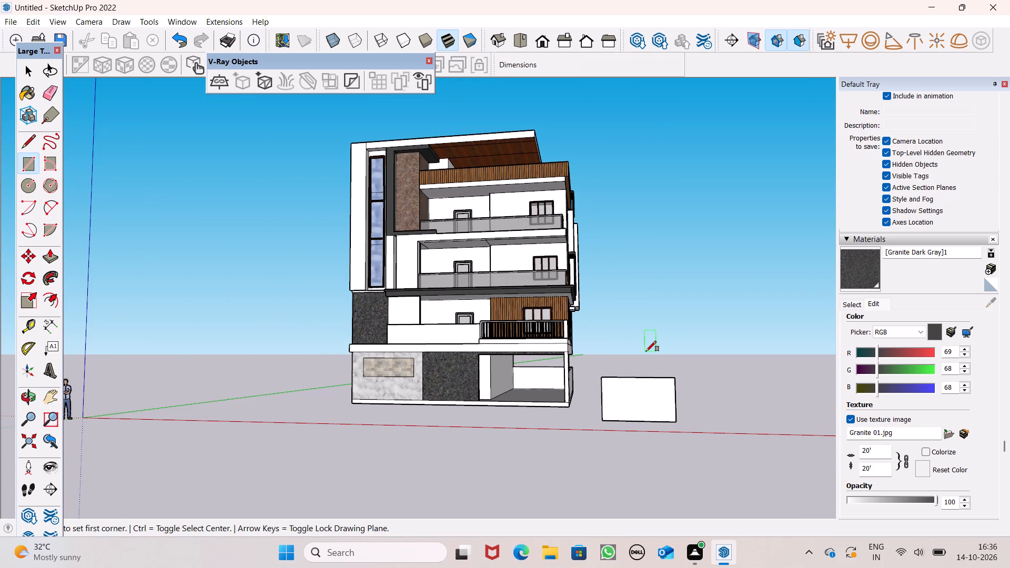
pyautogui.press('space')
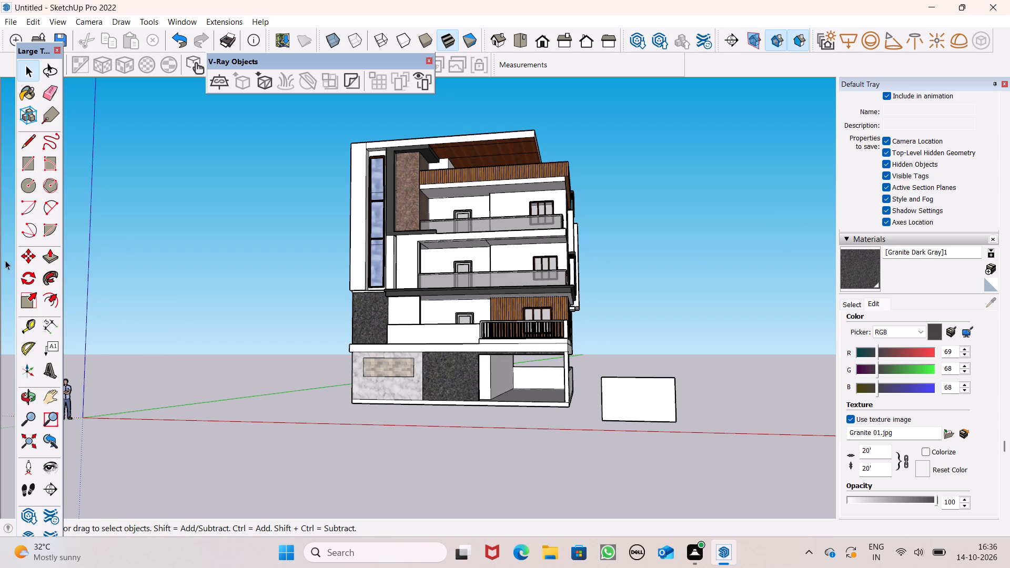
# Draw a full-height strip about 4 3/8" wide down the middle of the new rectangle, dividing it into two panels.
pyautogui.click(32, 160)
pyautogui.scroll(1, 696, 454)
pyautogui.scroll(-1, 579, 414)
pyautogui.scroll(3, 579, 410)
pyautogui.scroll(4, 659, 397)
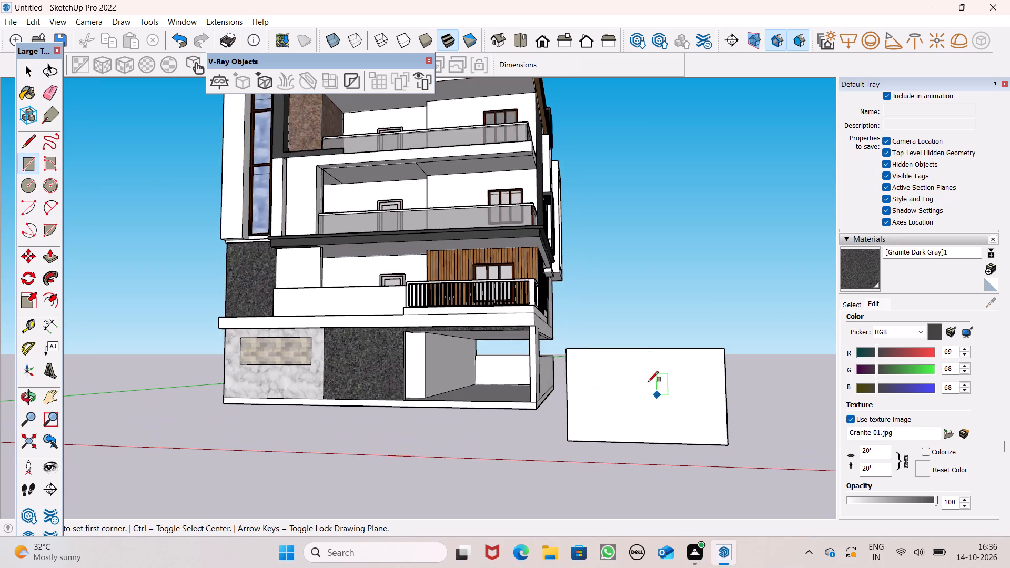
pyautogui.scroll(-6, 640, 372)
pyautogui.moveTo(631, 414); pyautogui.dragTo(636, 443, button='middle')
pyautogui.scroll(6, 666, 477)
pyautogui.scroll(3, 631, 419)
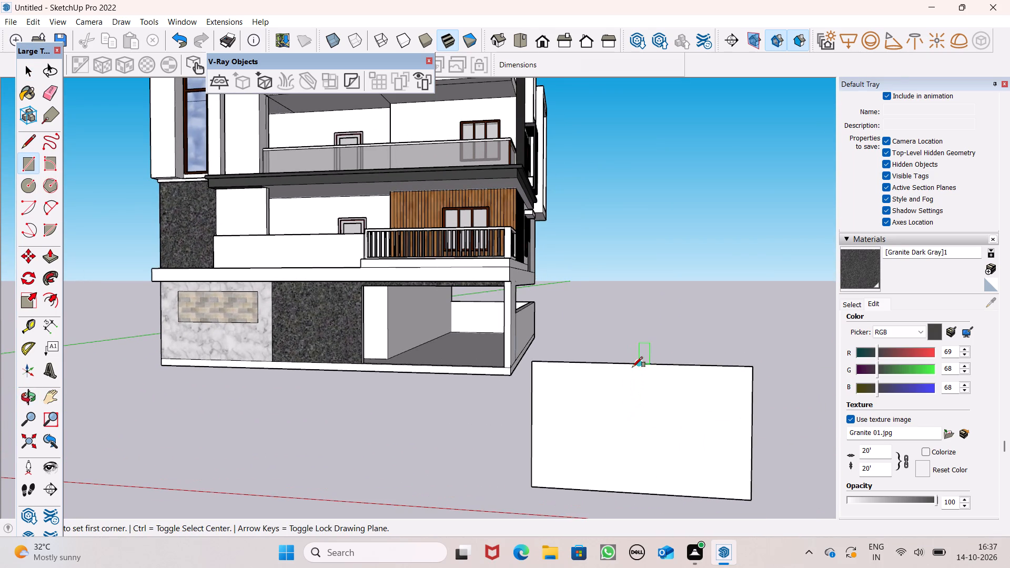
pyautogui.click(630, 364)
pyautogui.click(642, 492)
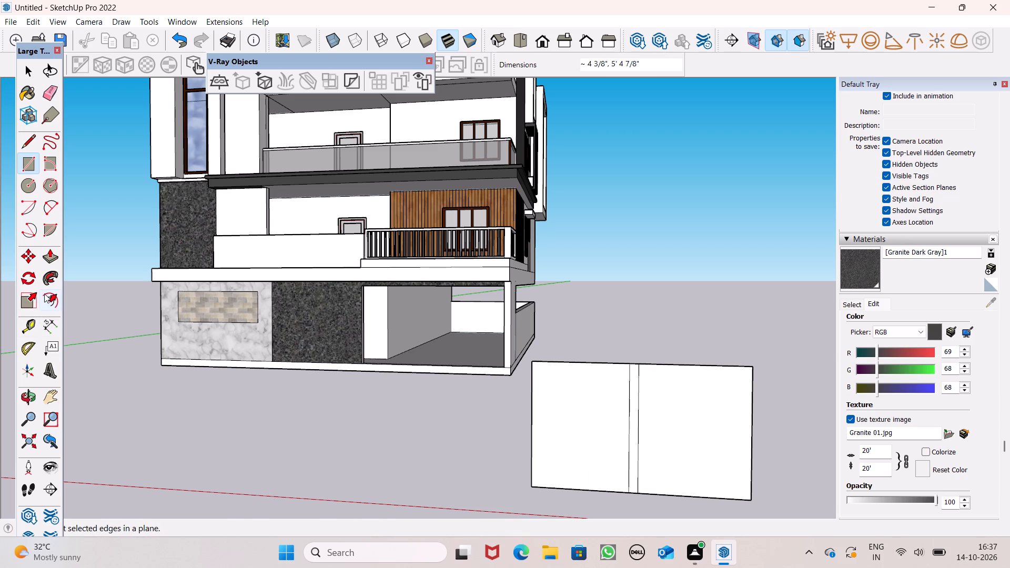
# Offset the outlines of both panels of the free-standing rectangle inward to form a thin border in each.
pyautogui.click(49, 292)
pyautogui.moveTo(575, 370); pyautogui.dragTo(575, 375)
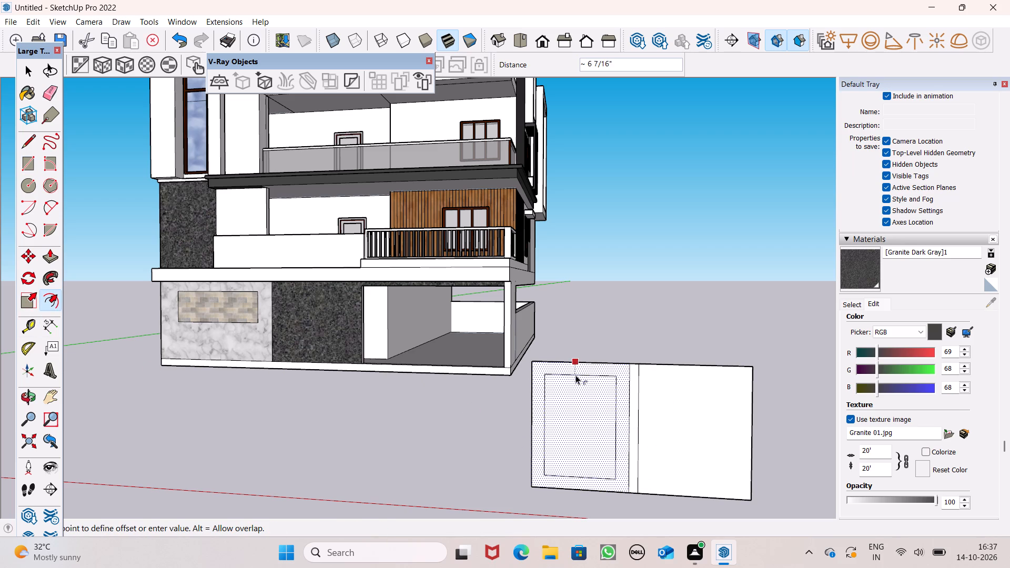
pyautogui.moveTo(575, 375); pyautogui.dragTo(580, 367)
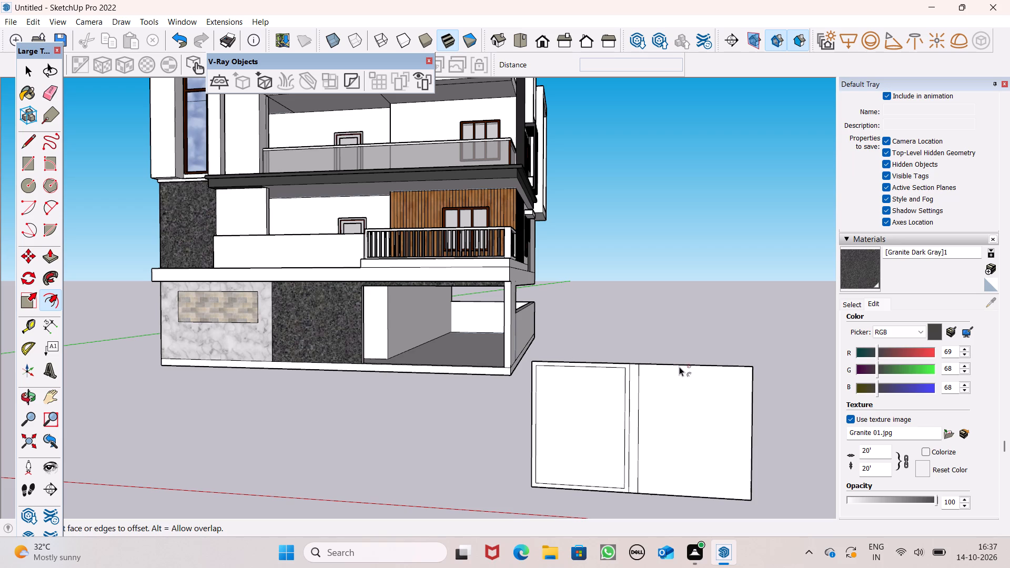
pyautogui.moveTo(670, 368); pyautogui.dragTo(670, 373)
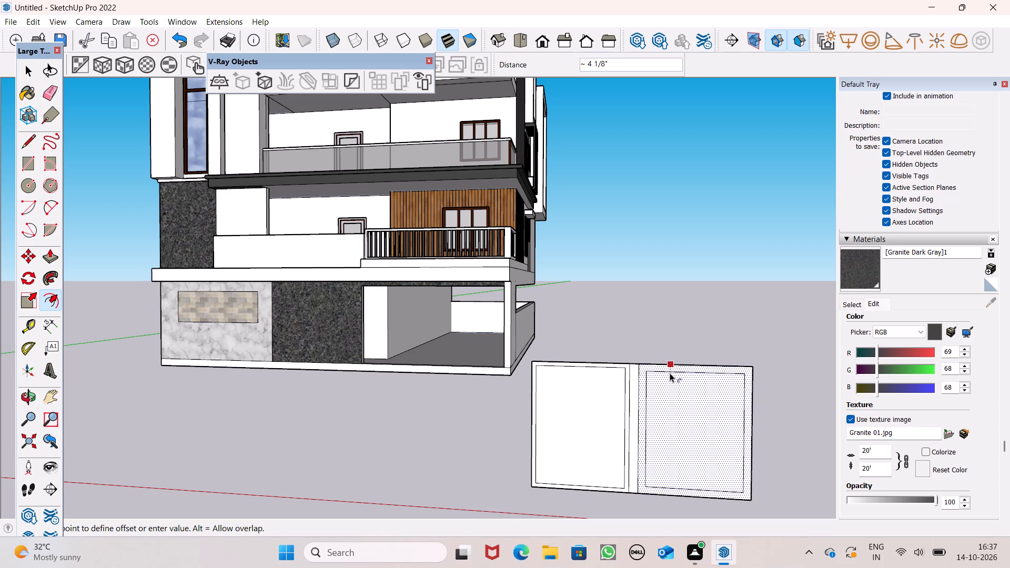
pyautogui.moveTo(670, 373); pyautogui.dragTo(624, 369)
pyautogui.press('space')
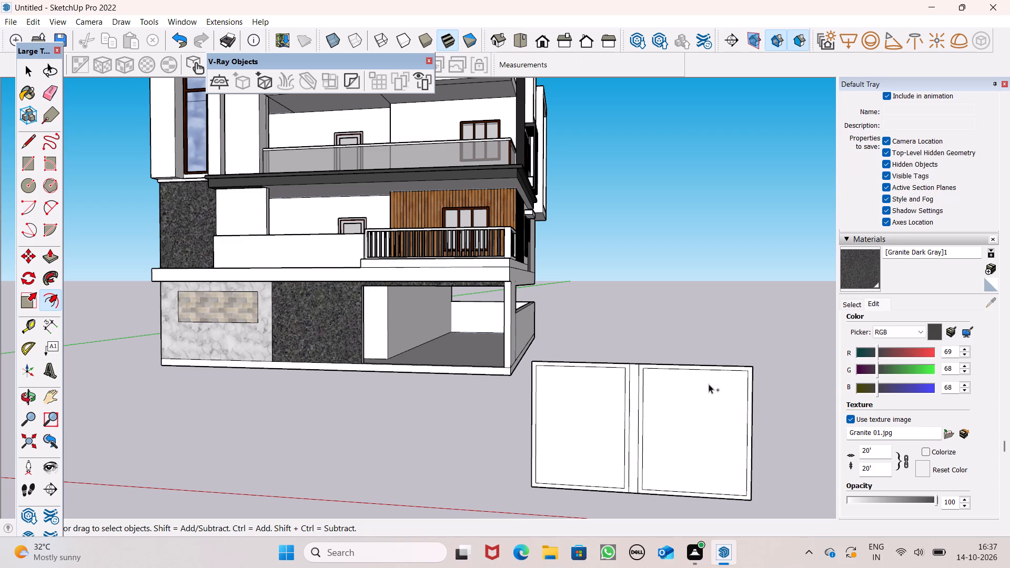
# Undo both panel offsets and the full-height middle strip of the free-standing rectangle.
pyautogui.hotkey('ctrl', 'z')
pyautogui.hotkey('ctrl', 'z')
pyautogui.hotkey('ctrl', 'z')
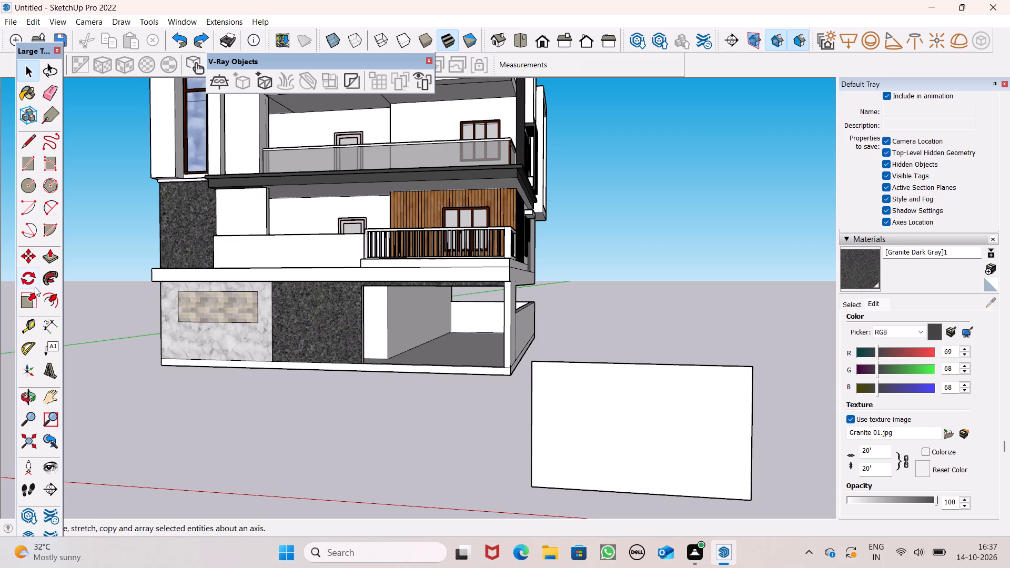
# Offset the whole rectangle's outline slightly inward to form an outer frame border.
pyautogui.click(49, 296)
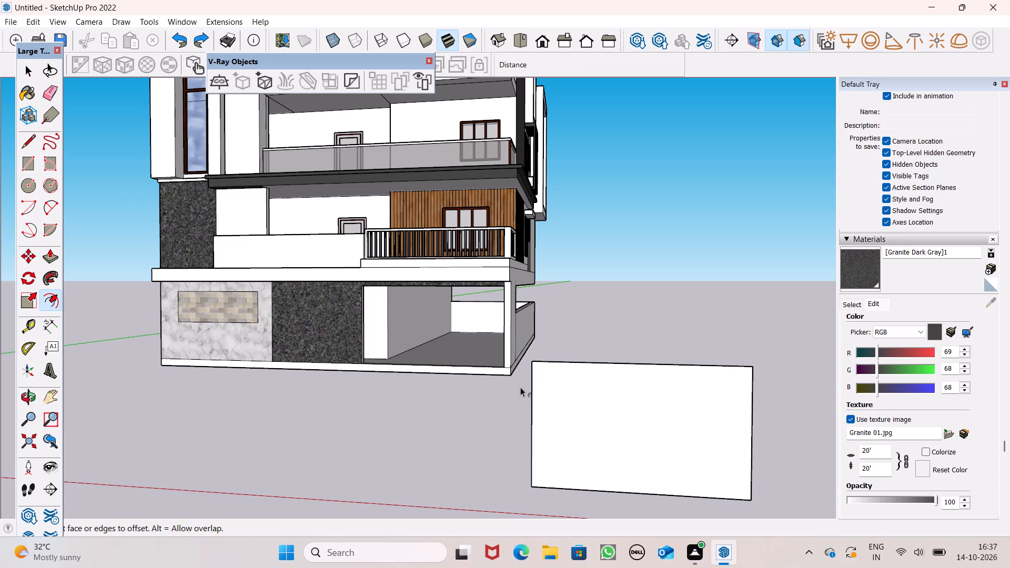
pyautogui.moveTo(585, 376); pyautogui.dragTo(579, 370)
# Draw a vertical rectangle about 6" by 4' 9 7/16" down the middle of the inner panel, between the frame's upper and lower edges.
pyautogui.moveTo(49, 256); pyautogui.dragTo(57, 256)
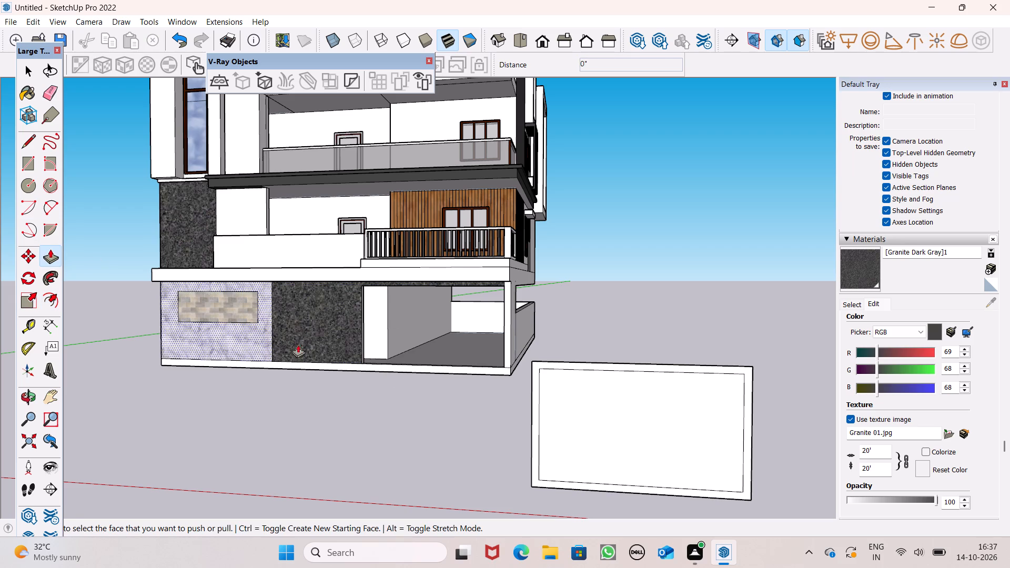
pyautogui.scroll(1, 550, 395)
pyautogui.moveTo(30, 163); pyautogui.dragTo(40, 165)
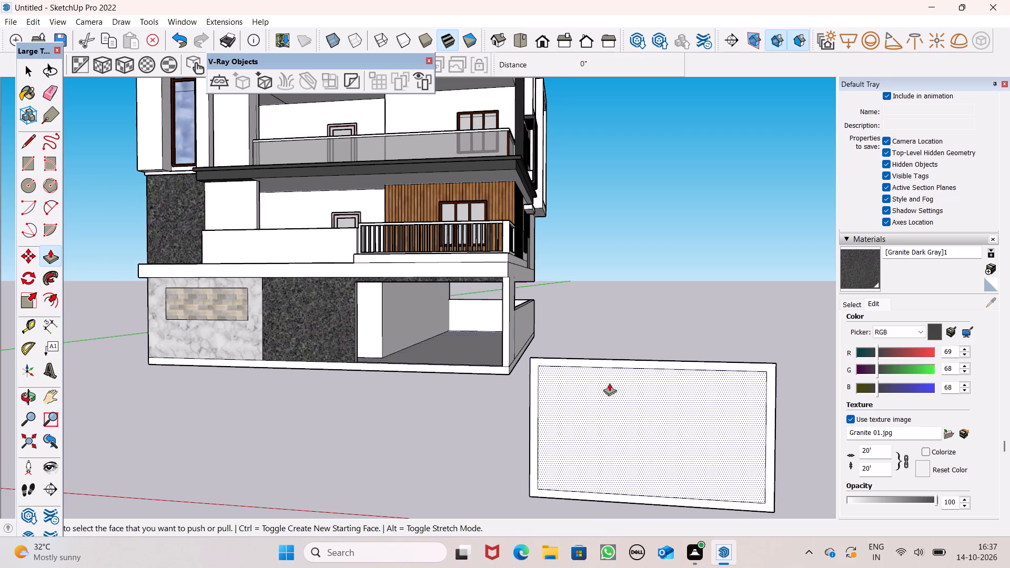
pyautogui.scroll(2, 649, 365)
pyautogui.scroll(-1, 649, 369)
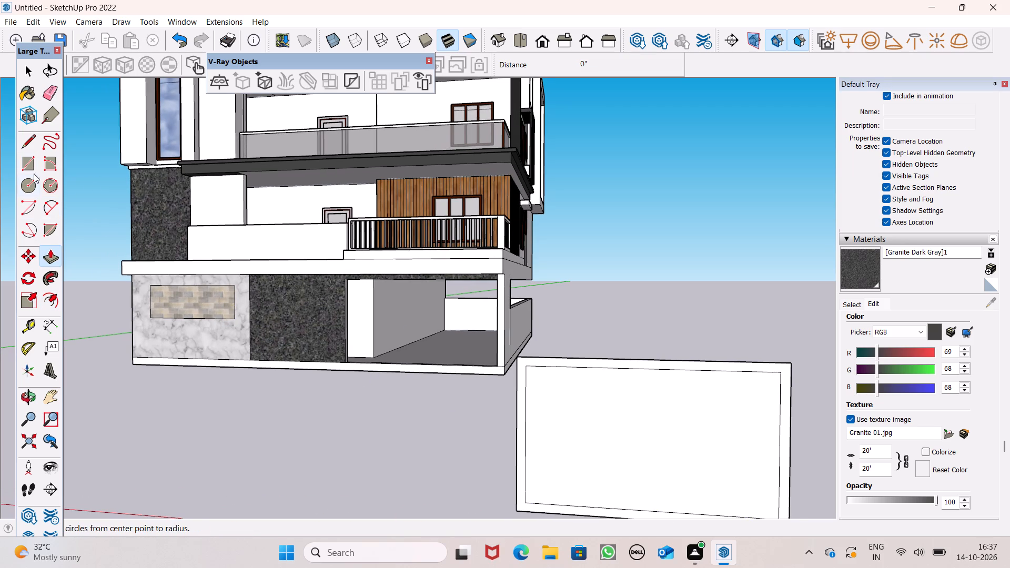
pyautogui.click(38, 167)
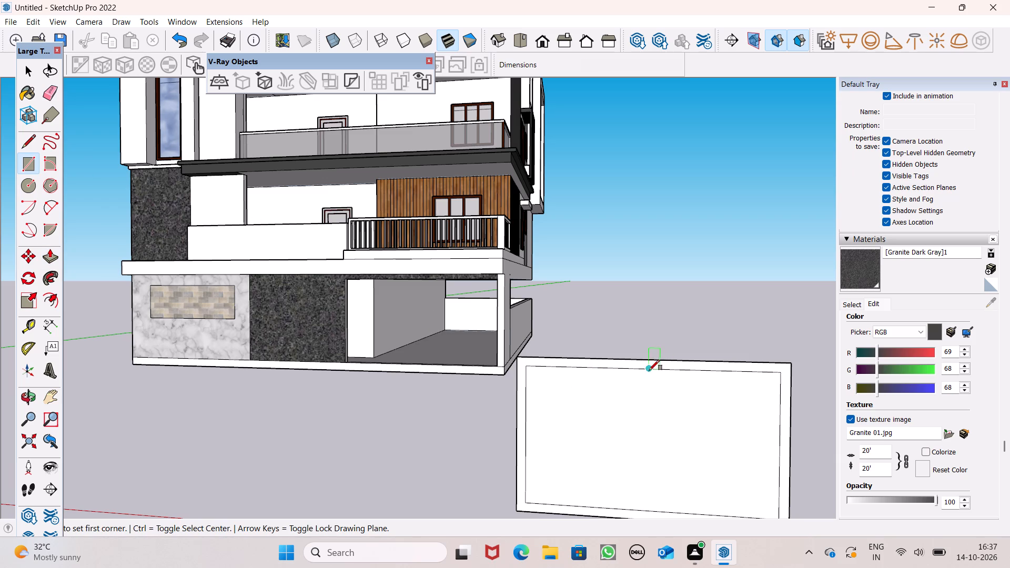
pyautogui.moveTo(640, 368); pyautogui.dragTo(642, 374)
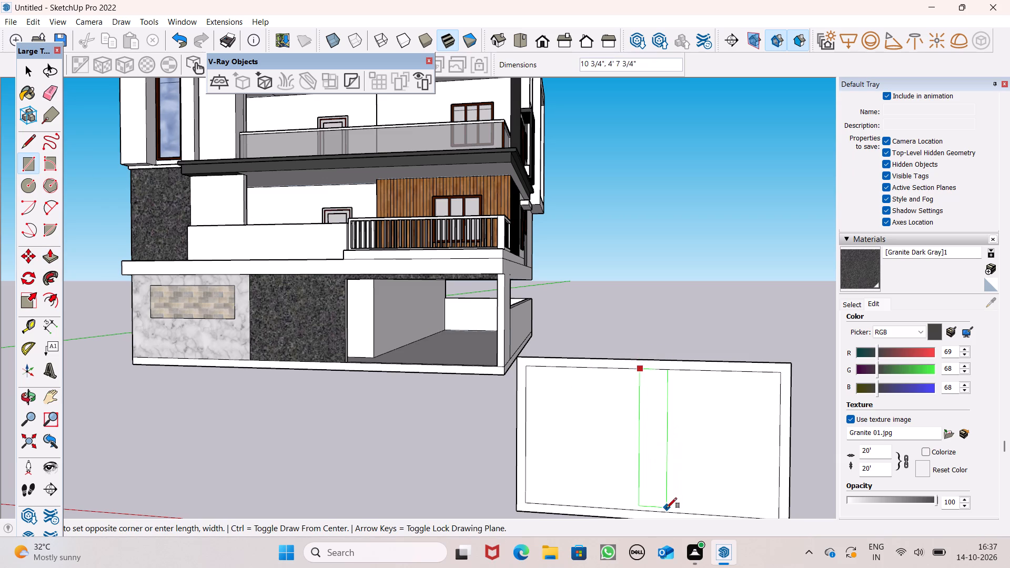
pyautogui.scroll(-1, 630, 418)
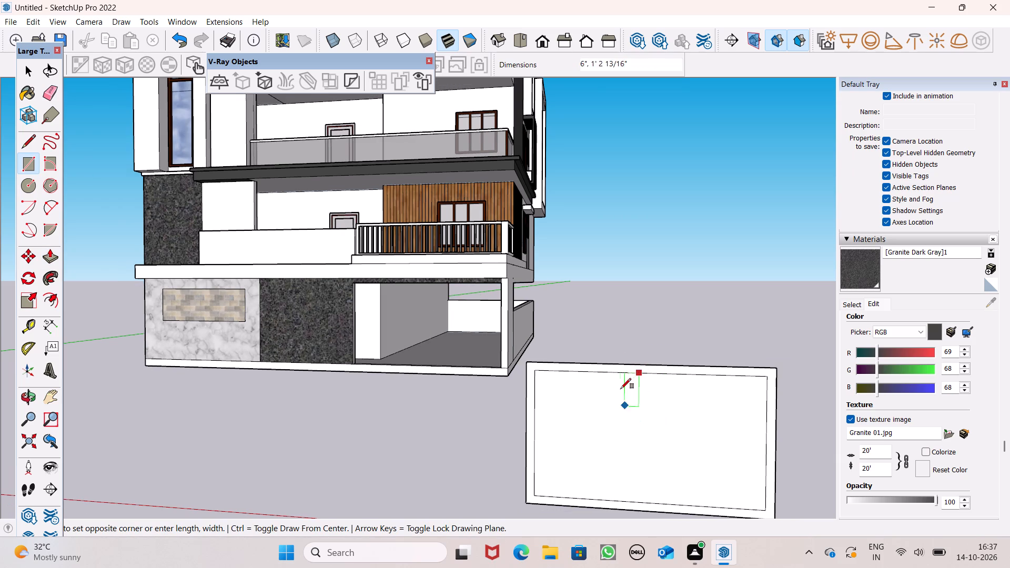
pyautogui.scroll(-1, 627, 411)
pyautogui.scroll(-4, 649, 450)
pyautogui.scroll(7, 652, 480)
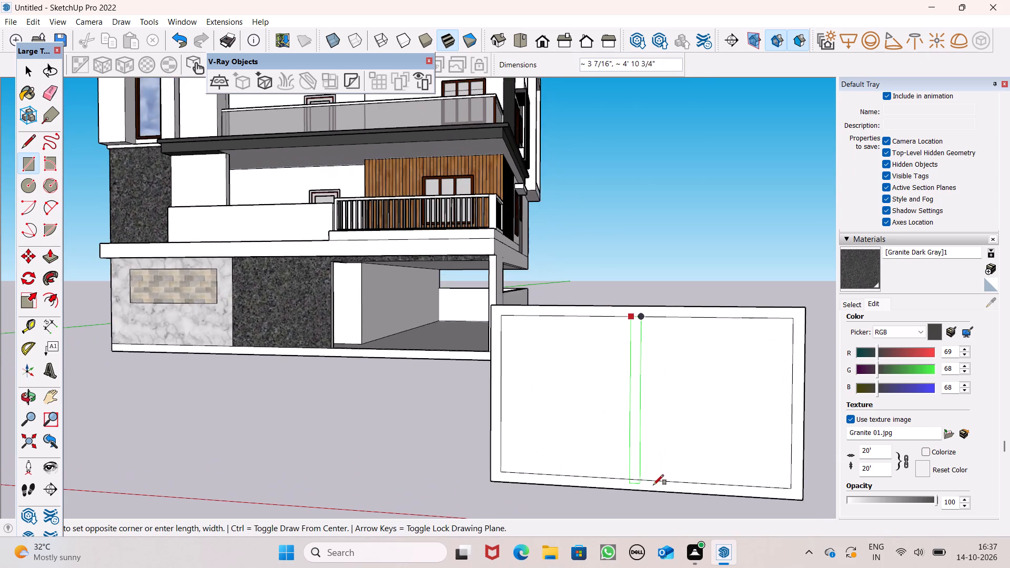
pyautogui.scroll(7, 653, 485)
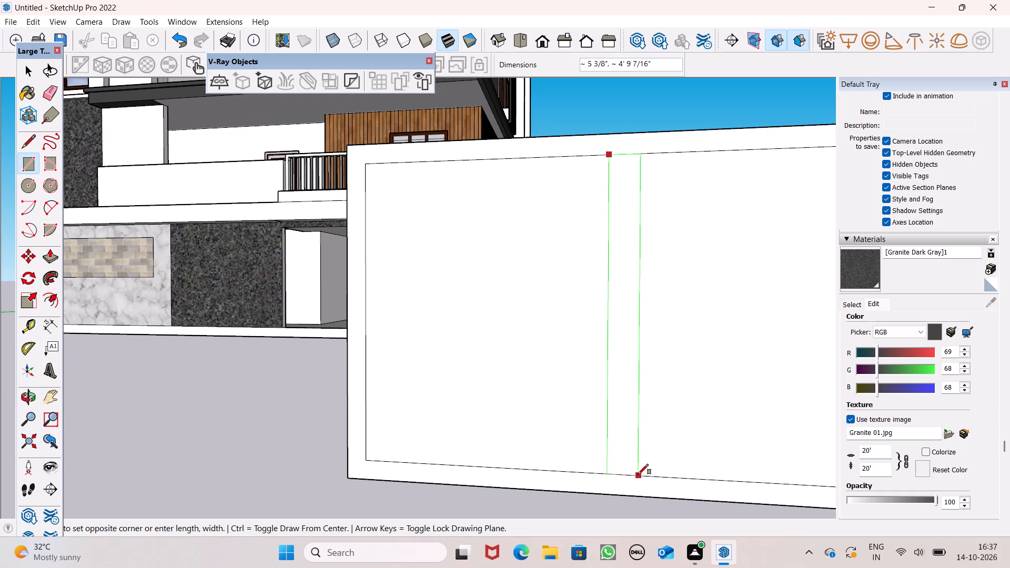
pyautogui.click(641, 474)
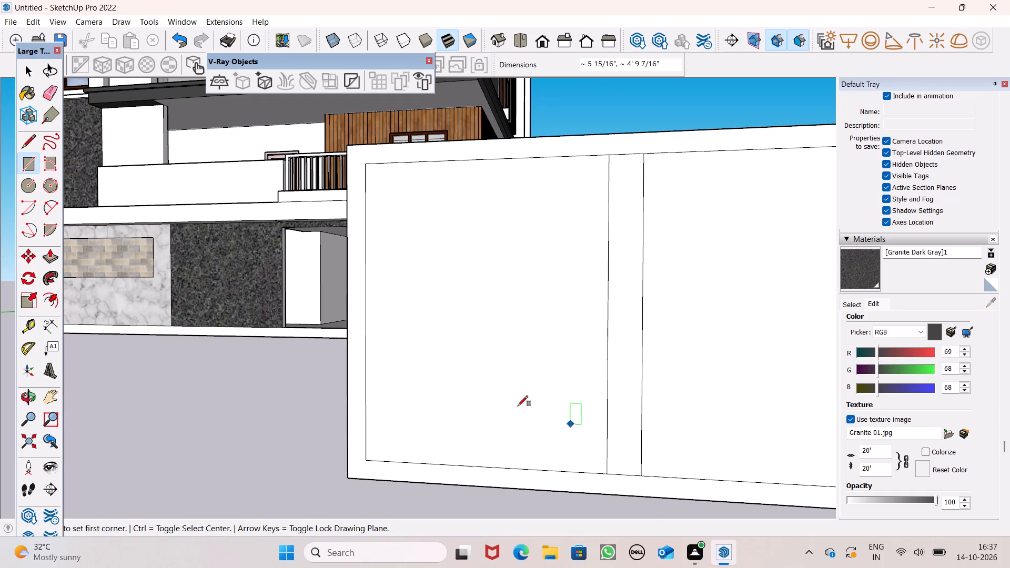
# Draw a vertical line between the midpoints of the middle strip's upper and lower edges, splitting it in half lengthwise.
pyautogui.scroll(-5, 494, 422)
pyautogui.moveTo(506, 452); pyautogui.dragTo(560, 467, button='middle')
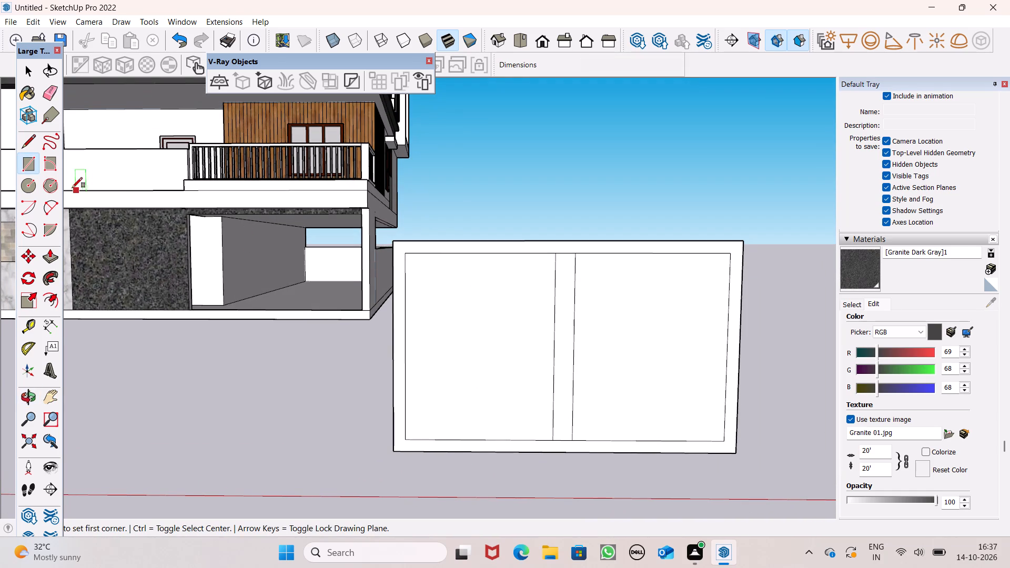
pyautogui.click(30, 141)
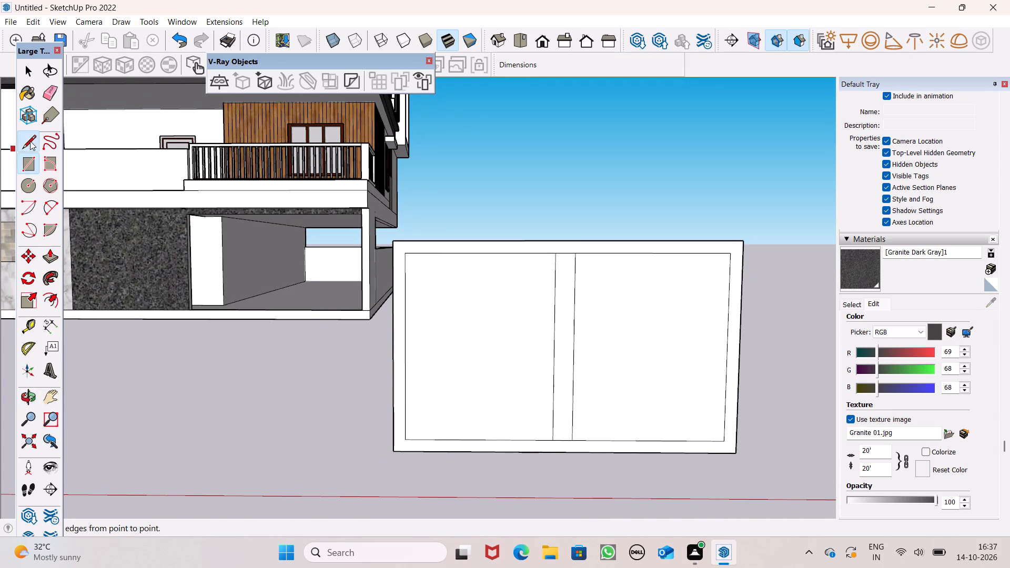
pyautogui.scroll(2, 509, 203)
pyautogui.click(631, 344)
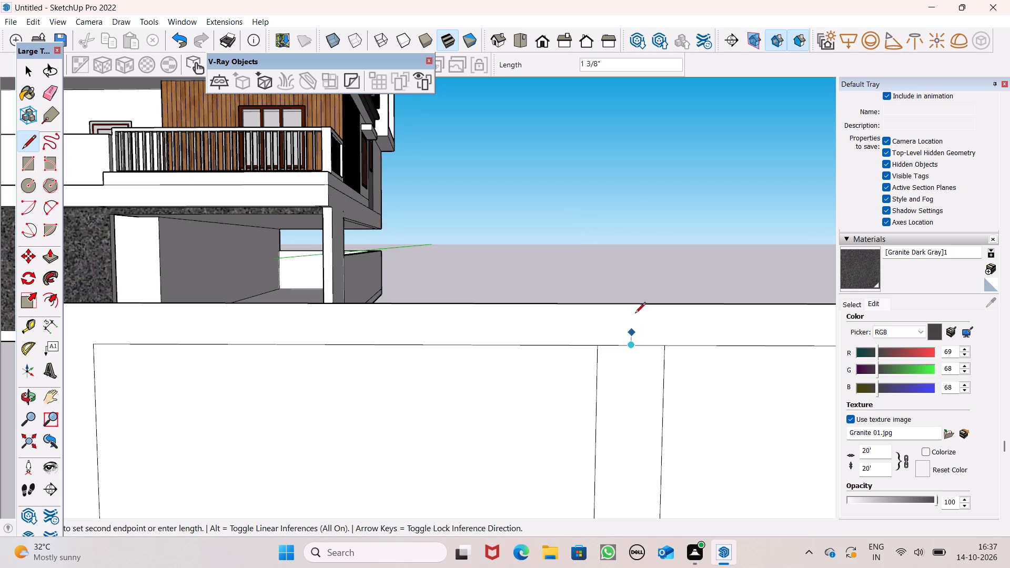
pyautogui.scroll(-7, 635, 299)
pyautogui.scroll(7, 632, 433)
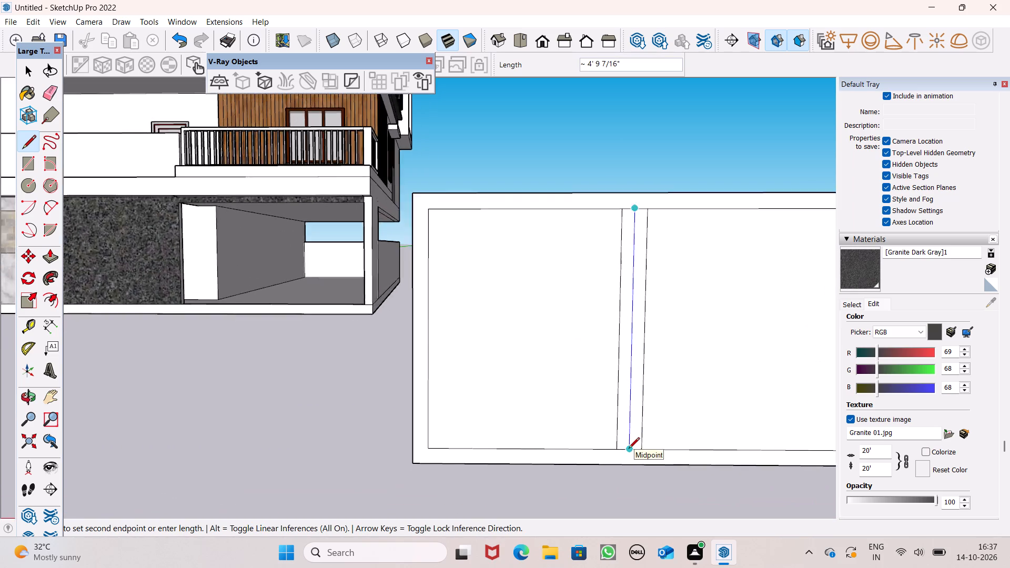
pyautogui.scroll(4, 629, 449)
pyautogui.click(629, 450)
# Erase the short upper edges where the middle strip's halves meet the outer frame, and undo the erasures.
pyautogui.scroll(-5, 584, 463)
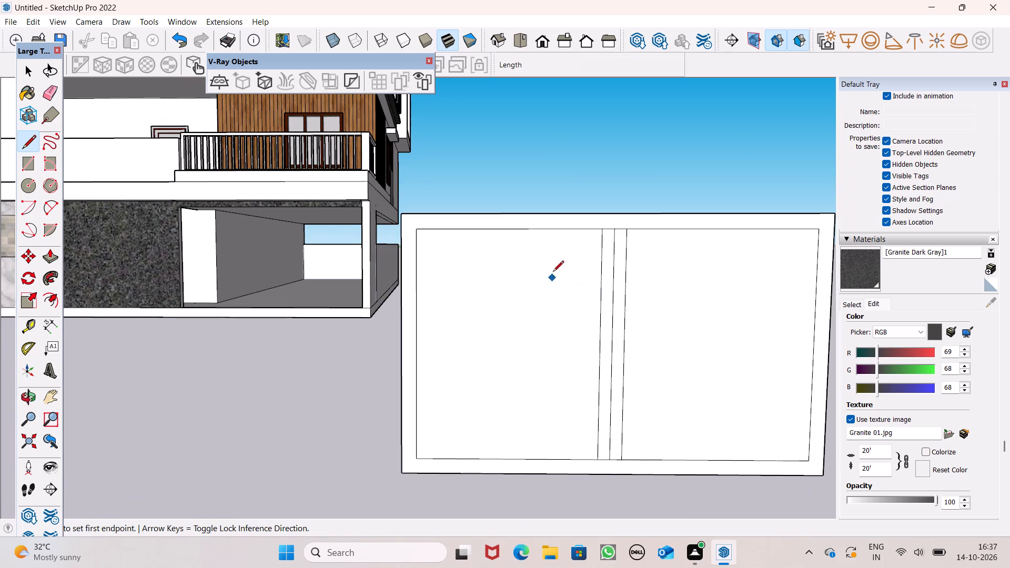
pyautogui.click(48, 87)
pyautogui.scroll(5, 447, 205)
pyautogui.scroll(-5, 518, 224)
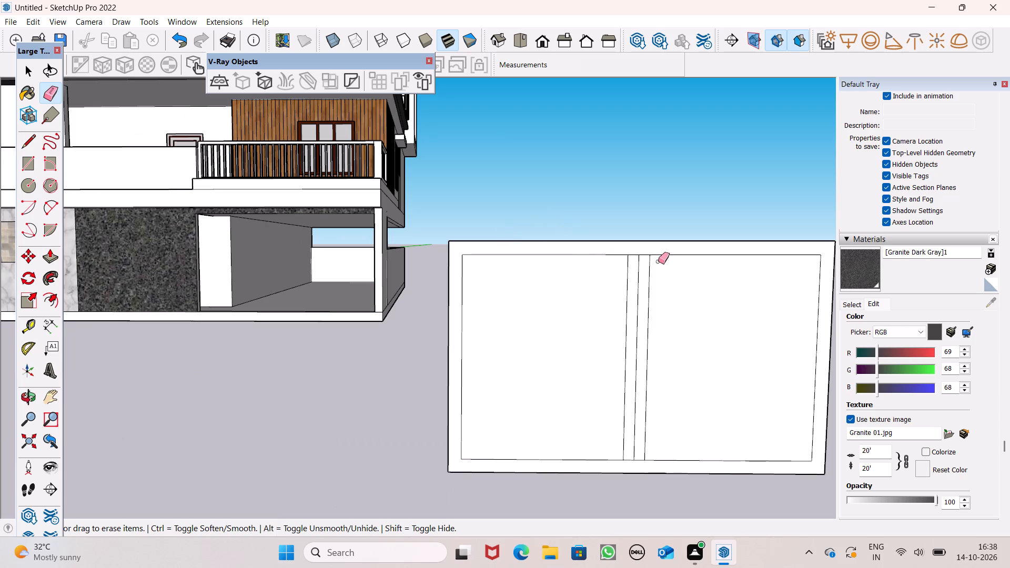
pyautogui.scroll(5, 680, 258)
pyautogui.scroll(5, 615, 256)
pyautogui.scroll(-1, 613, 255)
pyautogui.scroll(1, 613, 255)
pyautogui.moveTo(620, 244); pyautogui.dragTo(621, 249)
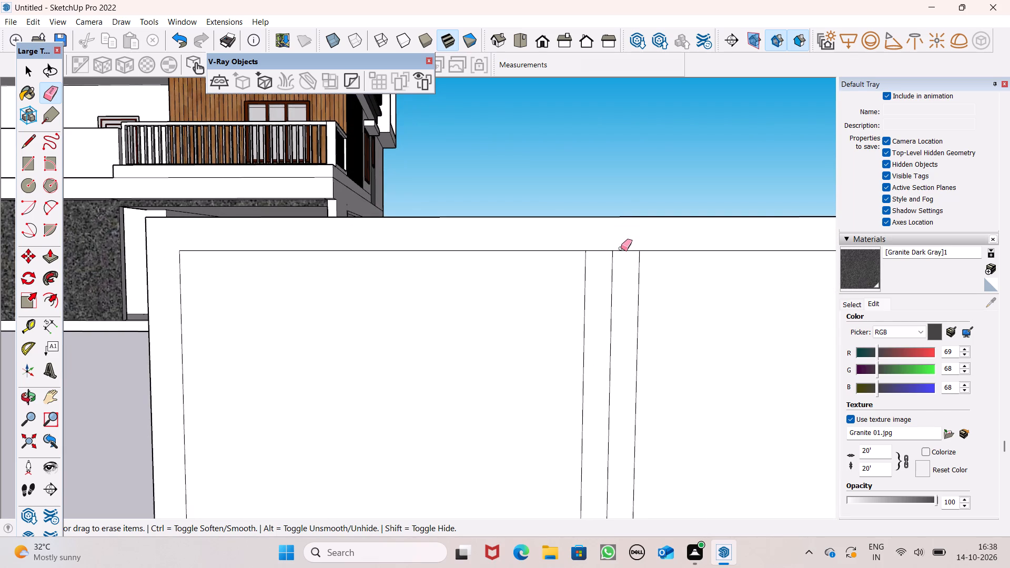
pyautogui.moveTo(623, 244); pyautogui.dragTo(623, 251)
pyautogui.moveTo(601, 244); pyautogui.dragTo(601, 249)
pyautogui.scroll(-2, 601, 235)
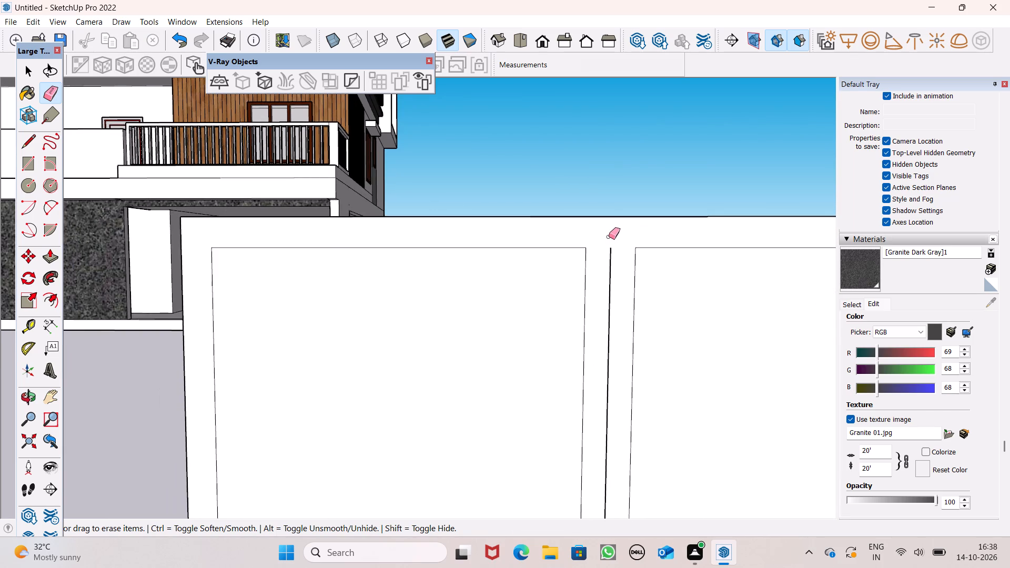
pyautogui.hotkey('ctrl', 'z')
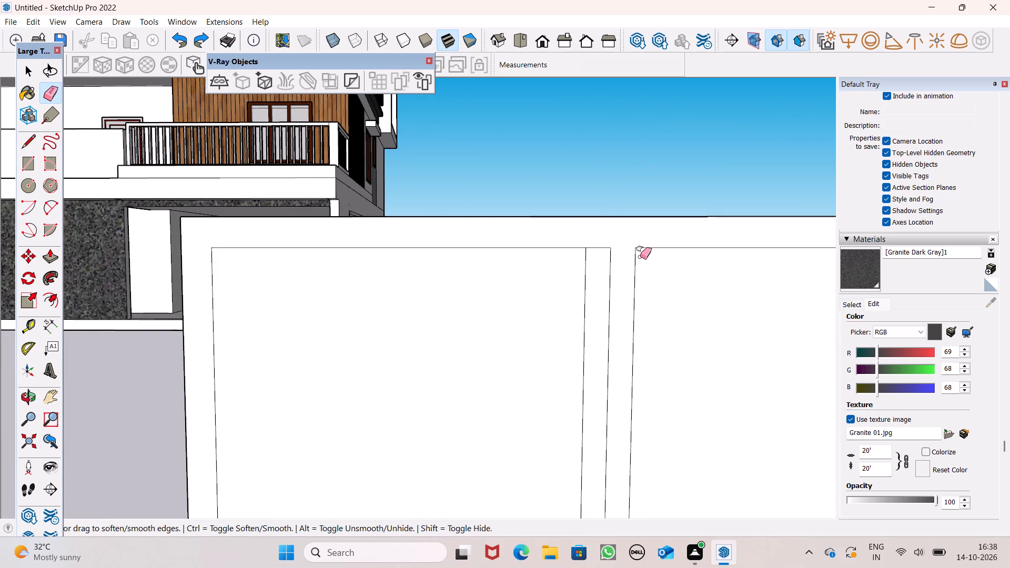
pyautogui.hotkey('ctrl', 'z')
# Paint the outer frame and both halves of the middle strip with Color M08 from the Colors collection.
pyautogui.scroll(-3, 533, 250)
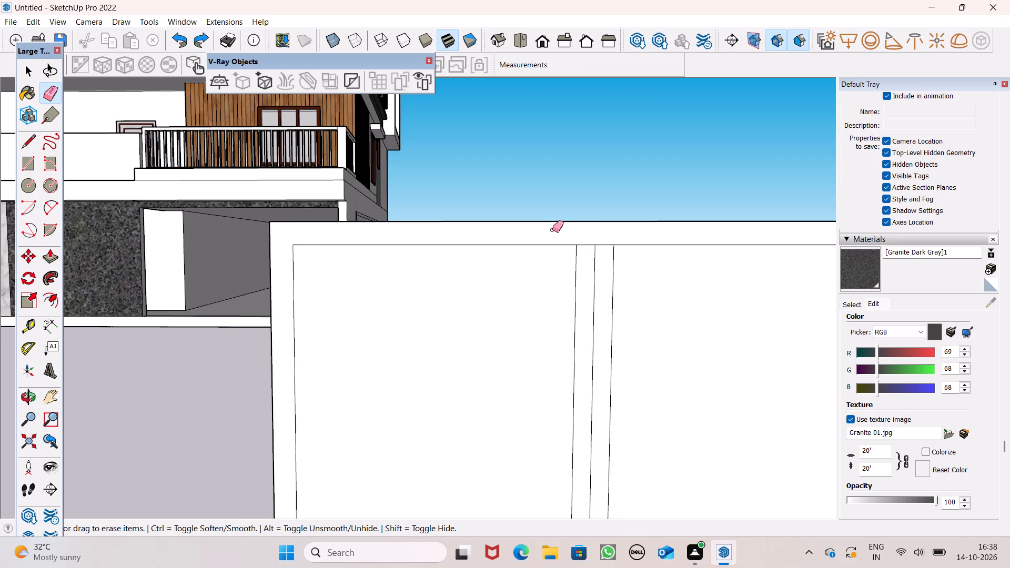
pyautogui.scroll(-2, 552, 199)
pyautogui.scroll(2, 550, 383)
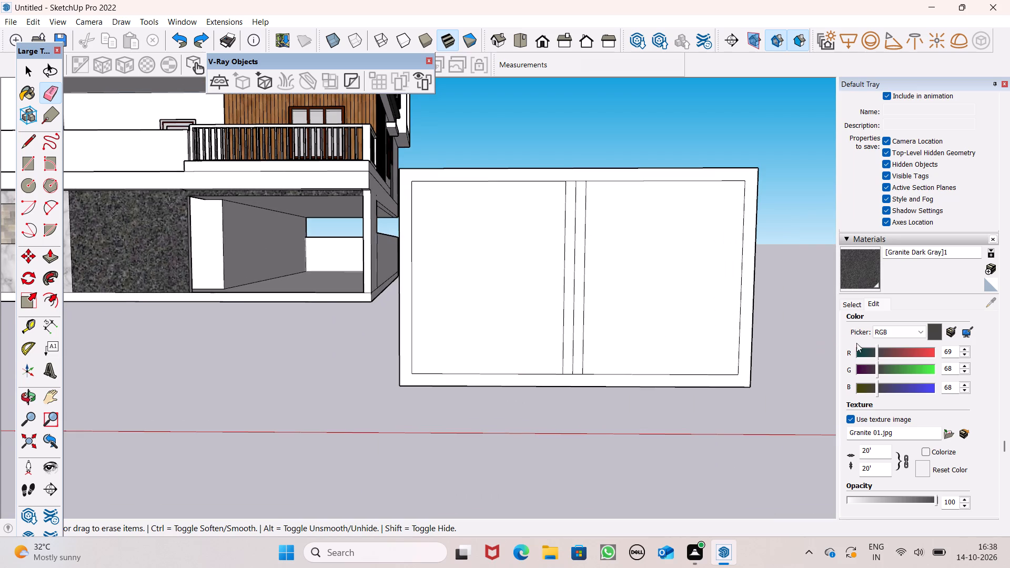
pyautogui.click(855, 305)
pyautogui.click(936, 322)
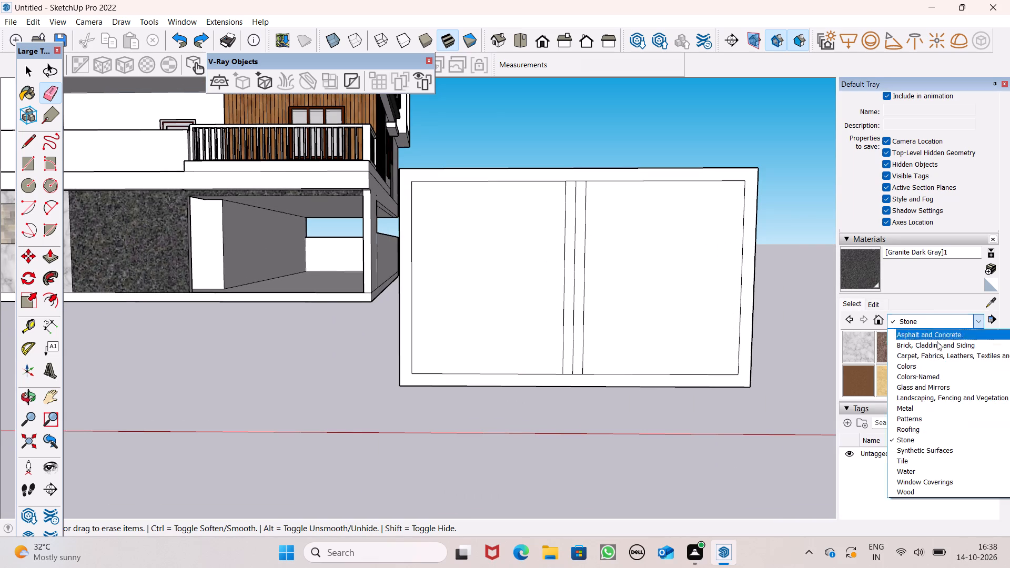
pyautogui.click(926, 364)
pyautogui.scroll(-2, 907, 377)
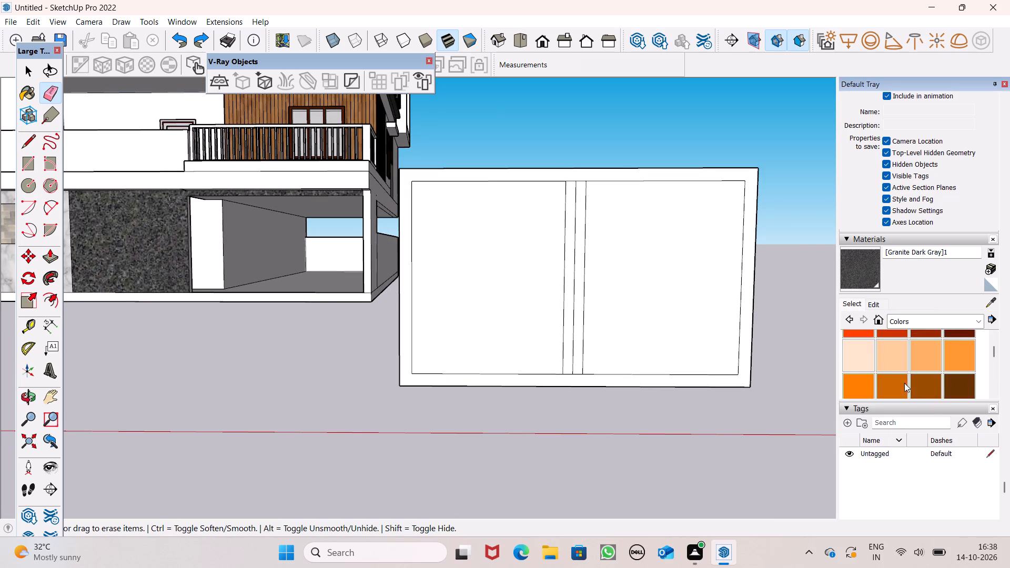
pyautogui.scroll(-13, 903, 365)
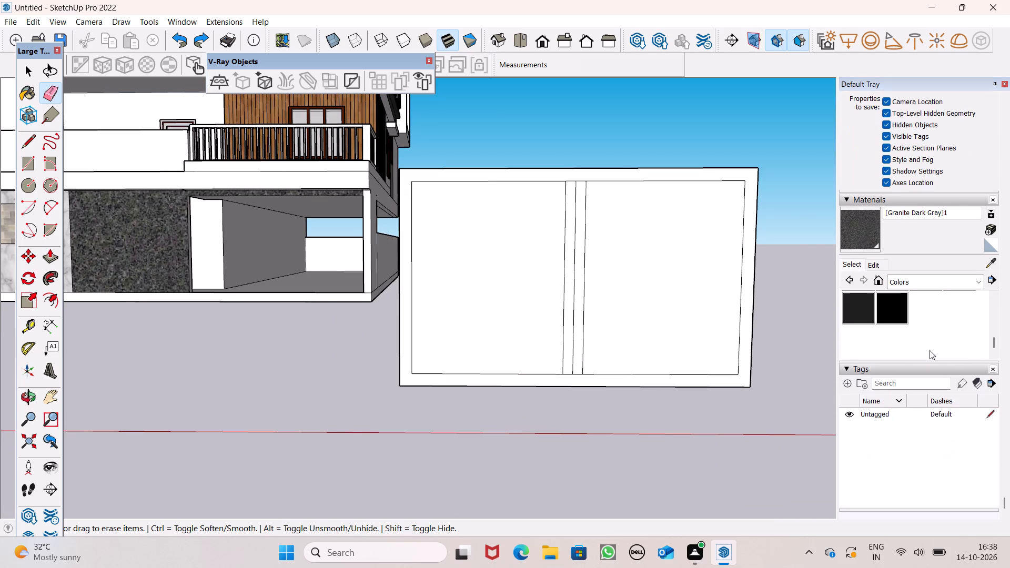
pyautogui.click(865, 318)
pyautogui.scroll(2, 729, 400)
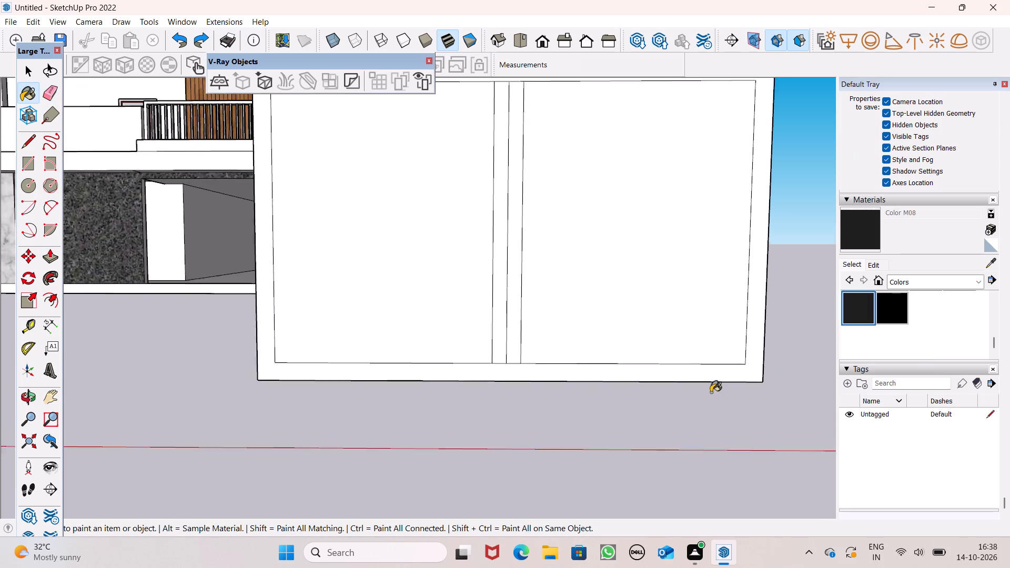
pyautogui.scroll(2, 711, 392)
pyautogui.click(704, 379)
pyautogui.scroll(3, 472, 343)
pyautogui.click(487, 341)
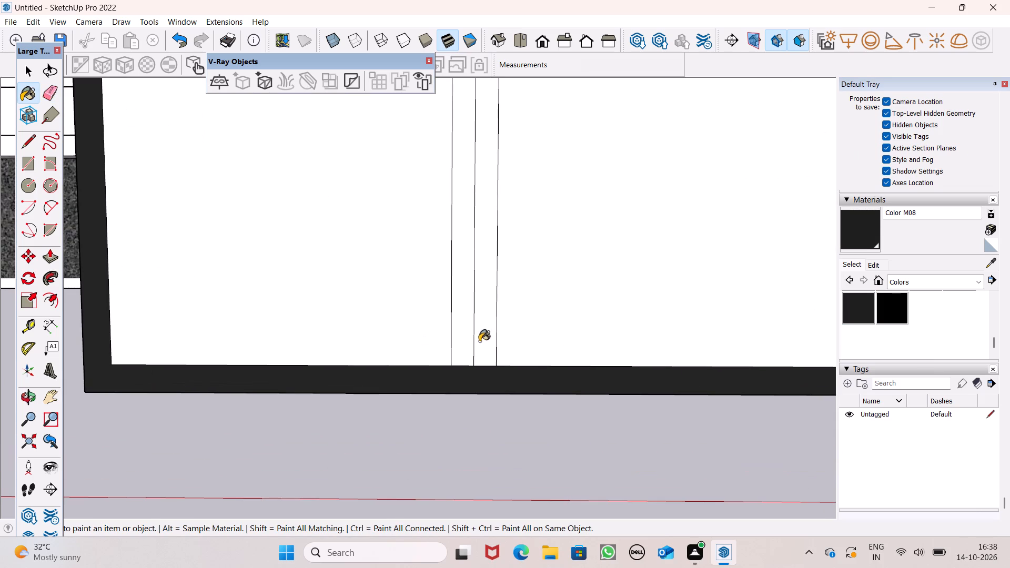
pyautogui.click(467, 346)
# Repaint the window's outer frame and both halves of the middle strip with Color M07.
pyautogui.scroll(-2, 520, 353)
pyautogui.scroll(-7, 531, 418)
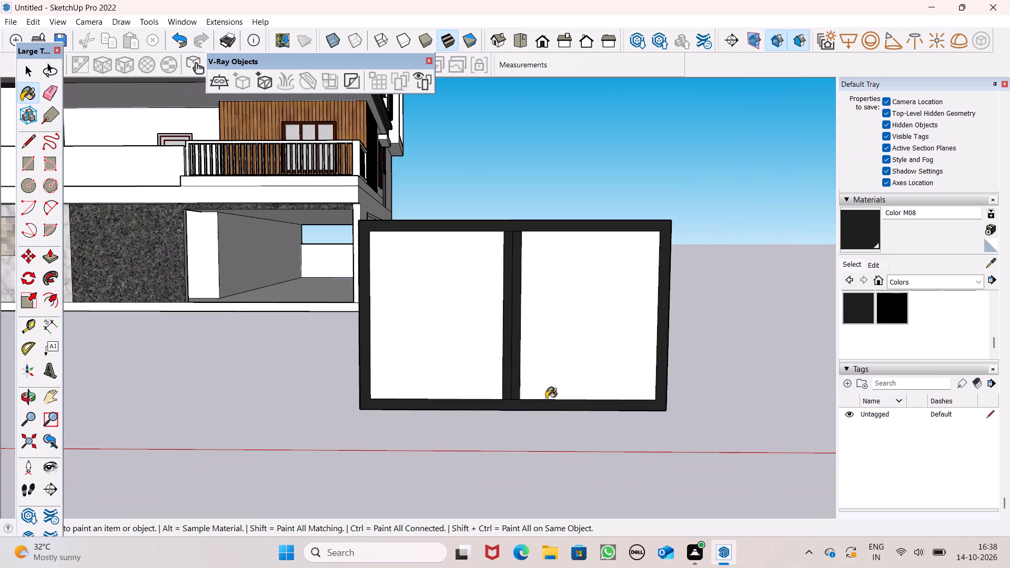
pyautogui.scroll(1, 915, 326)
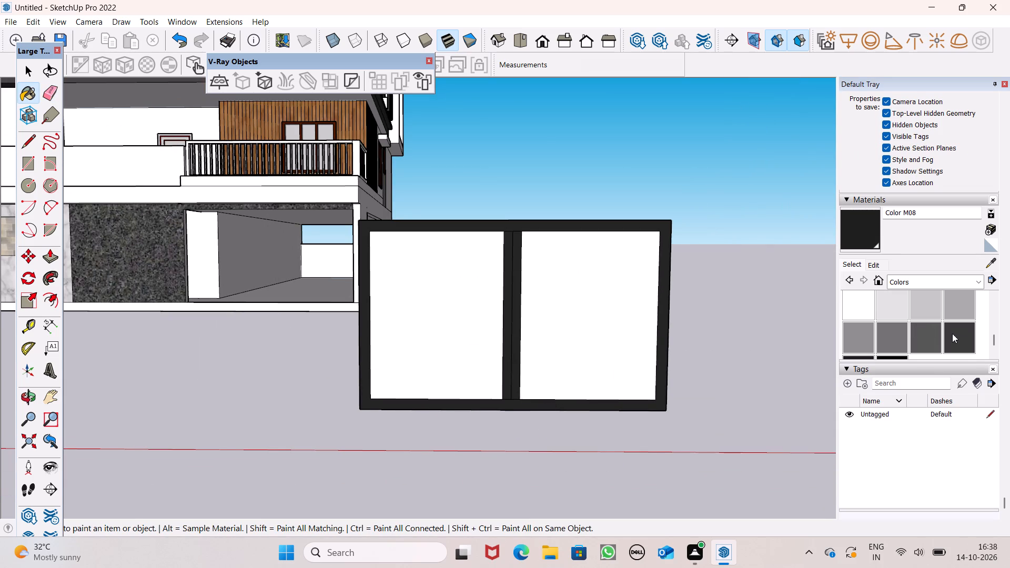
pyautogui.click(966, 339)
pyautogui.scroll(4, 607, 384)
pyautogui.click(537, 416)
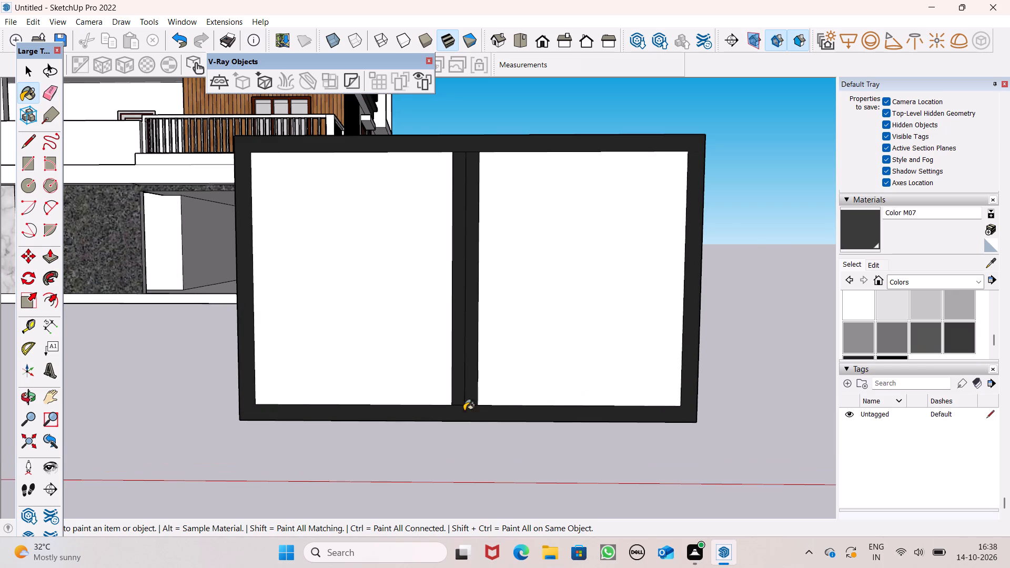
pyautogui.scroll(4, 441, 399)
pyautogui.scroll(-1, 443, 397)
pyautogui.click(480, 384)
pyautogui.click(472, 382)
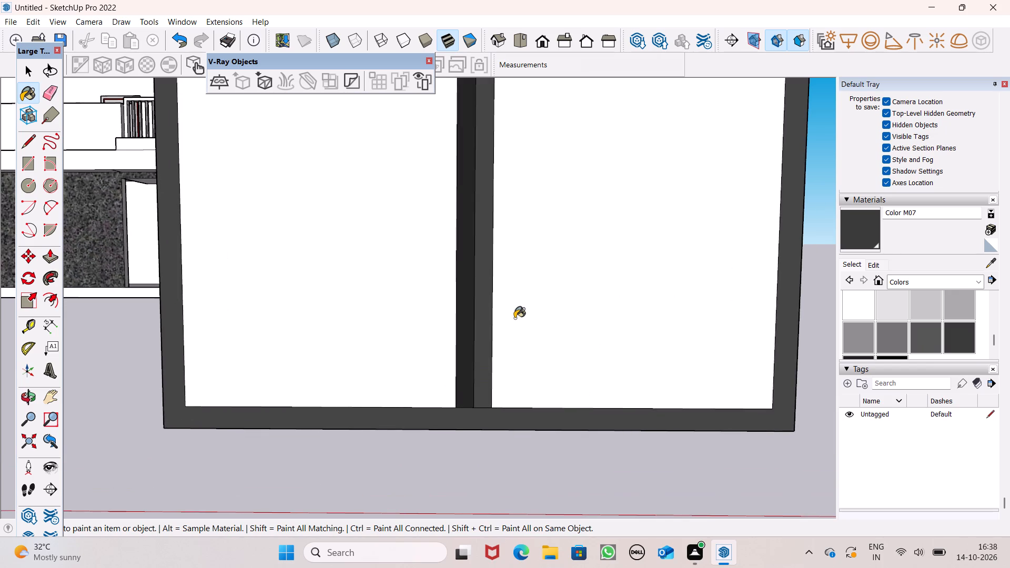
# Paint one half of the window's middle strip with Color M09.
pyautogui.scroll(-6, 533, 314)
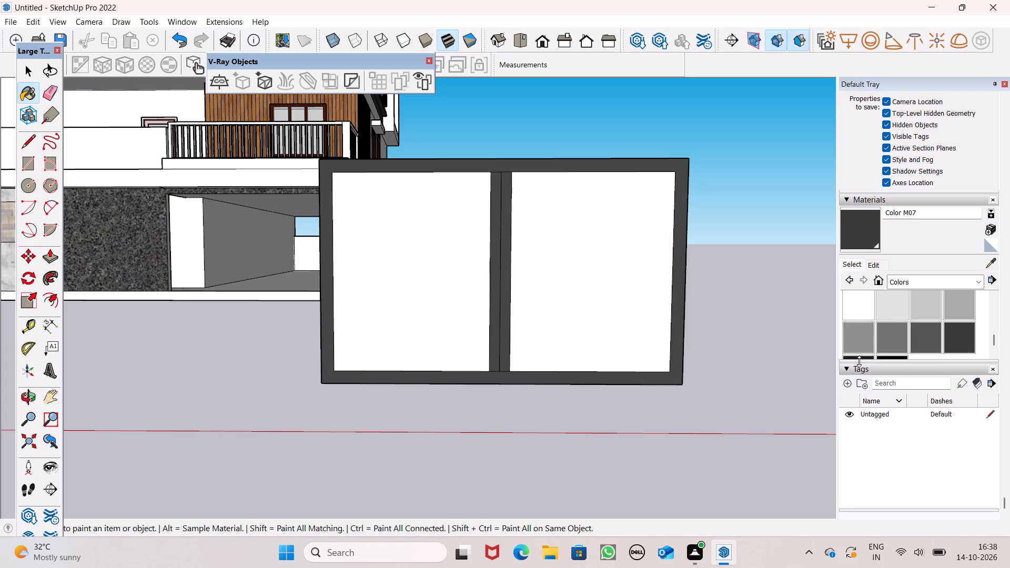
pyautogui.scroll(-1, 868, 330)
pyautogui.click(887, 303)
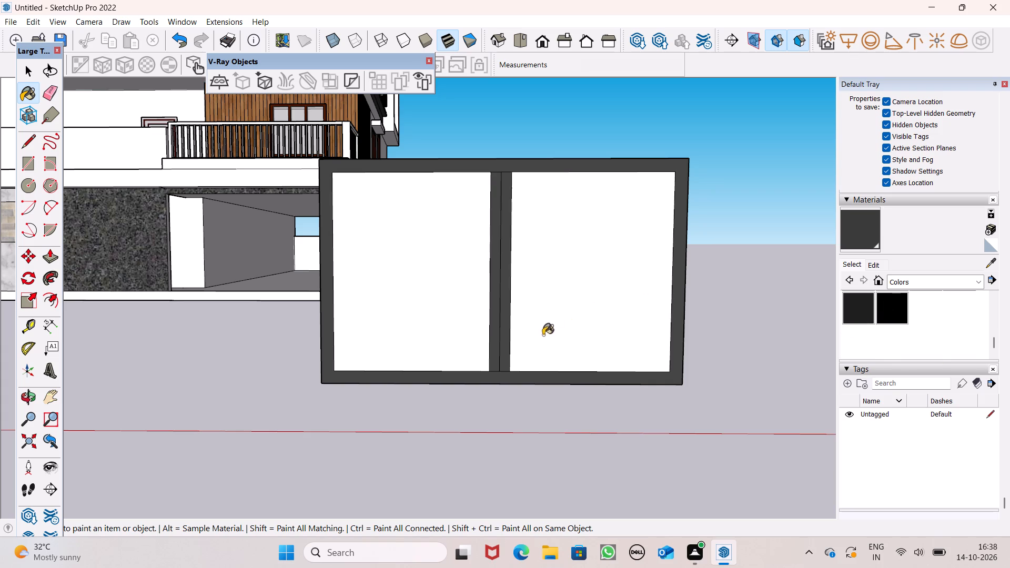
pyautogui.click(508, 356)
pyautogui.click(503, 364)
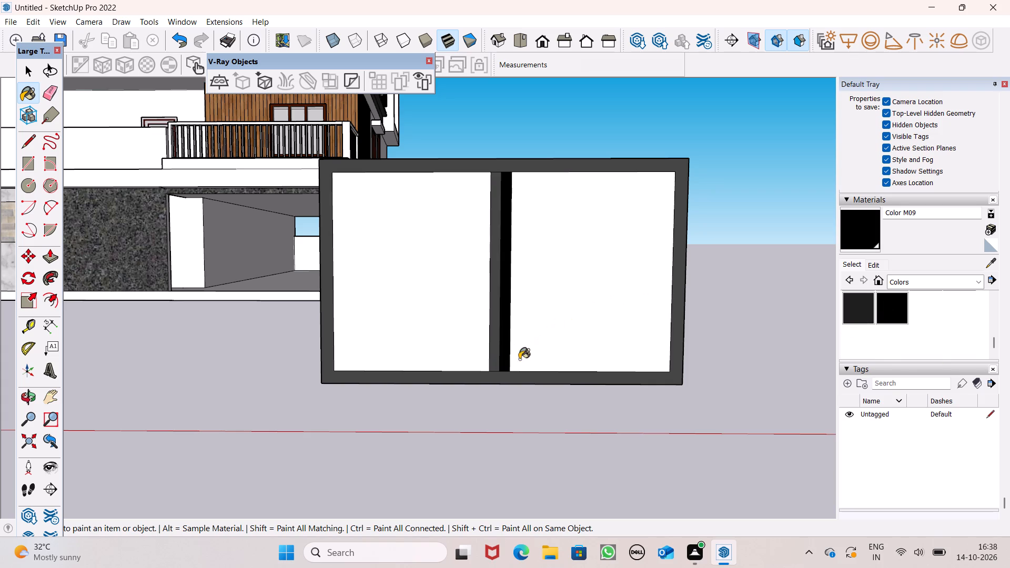
# Repaint the outer frame and both halves of the middle strip with Color M08.
pyautogui.click(873, 307)
pyautogui.scroll(2, 449, 375)
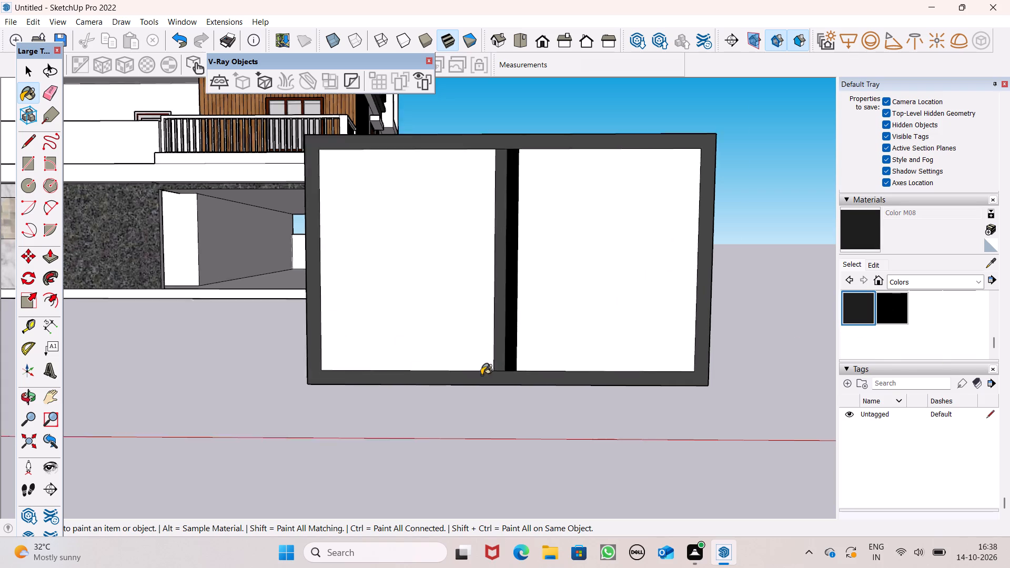
pyautogui.scroll(4, 481, 375)
pyautogui.click(511, 387)
pyautogui.click(508, 359)
pyautogui.scroll(-7, 473, 415)
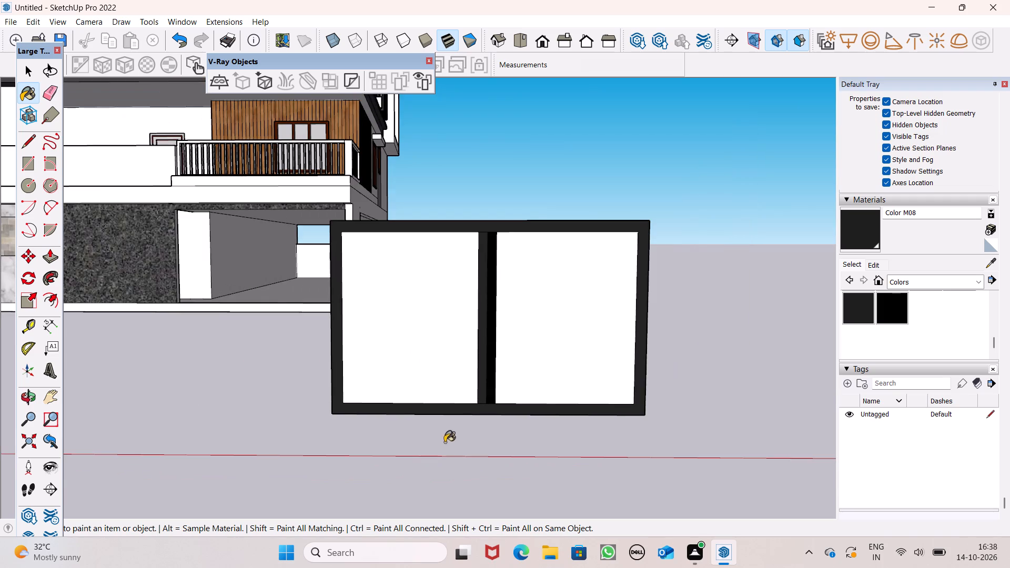
pyautogui.scroll(5, 481, 374)
pyautogui.click(498, 359)
pyautogui.scroll(-4, 483, 310)
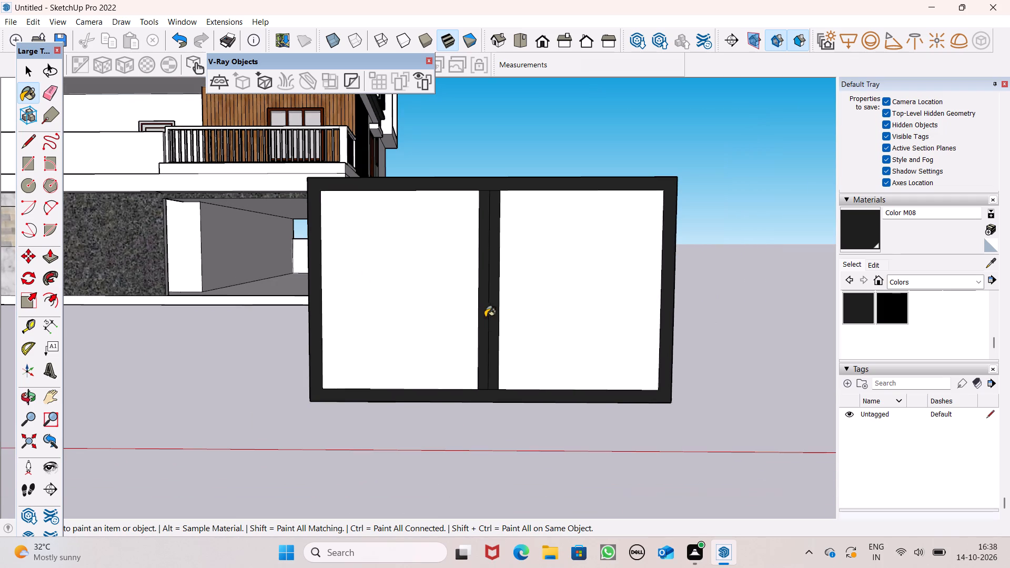
pyautogui.scroll(5, 673, 214)
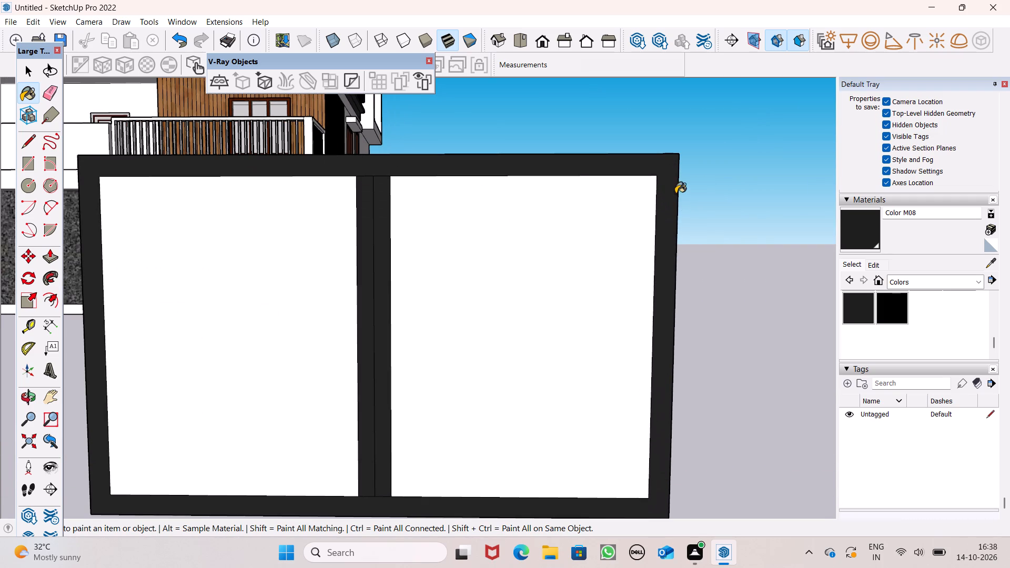
# Paint the outer frame and both middle strip halves on the window's reverse side with Color M08.
pyautogui.press('space')
pyautogui.scroll(-3, 486, 252)
pyautogui.scroll(-2, 411, 134)
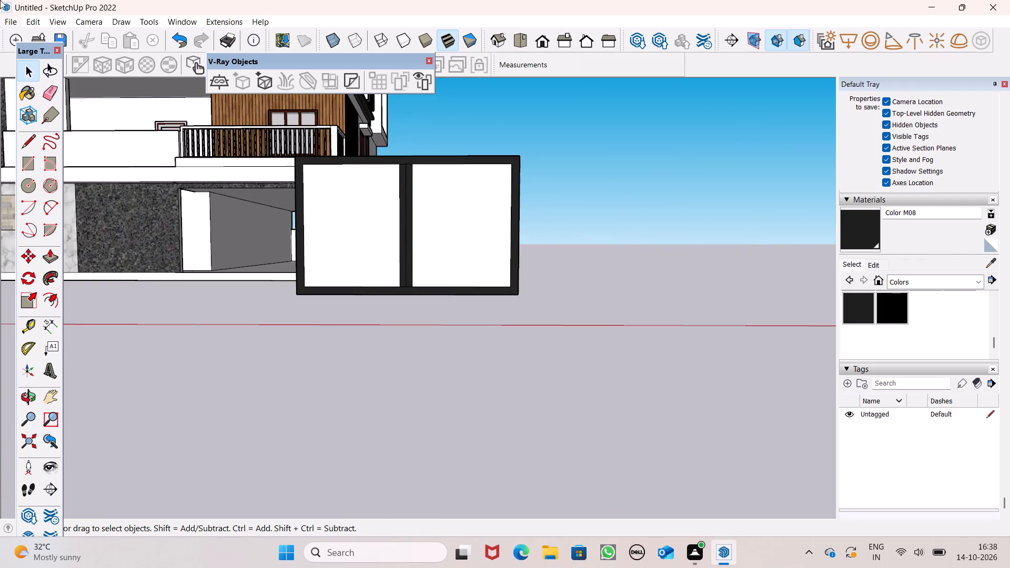
pyautogui.scroll(-1, 0, 0)
pyautogui.scroll(-1, 113, 106)
pyautogui.scroll(1, 318, 195)
pyautogui.moveTo(317, 219); pyautogui.dragTo(0, 270, button='middle')
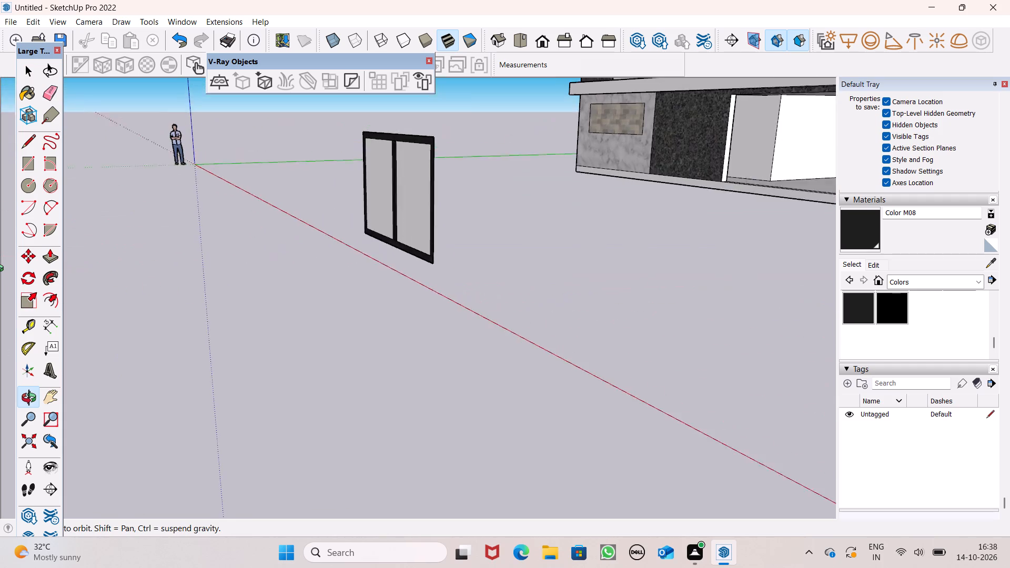
pyautogui.moveTo(0, 270); pyautogui.dragTo(0, 263, button='middle')
pyautogui.scroll(1, 0, 263)
pyautogui.moveTo(417, 232); pyautogui.dragTo(49, 258, button='middle')
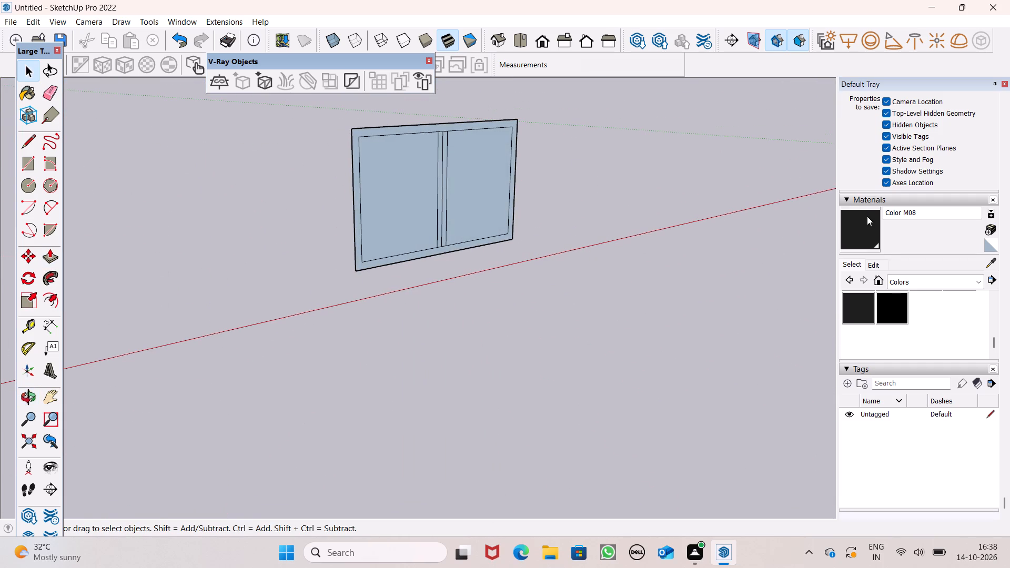
pyautogui.click(867, 223)
pyautogui.scroll(-1, 405, 124)
pyautogui.scroll(1, 405, 124)
pyautogui.scroll(-1, 403, 134)
pyautogui.scroll(4, 402, 142)
pyautogui.click(389, 120)
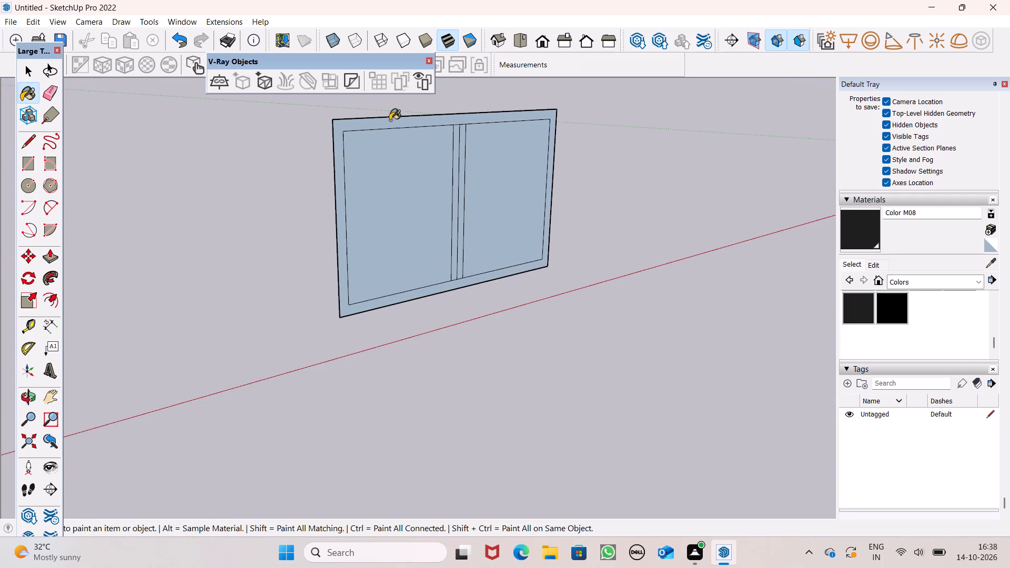
pyautogui.scroll(6, 488, 130)
pyautogui.scroll(-1, 479, 146)
pyautogui.scroll(5, 461, 148)
pyautogui.click(440, 144)
pyautogui.click(429, 148)
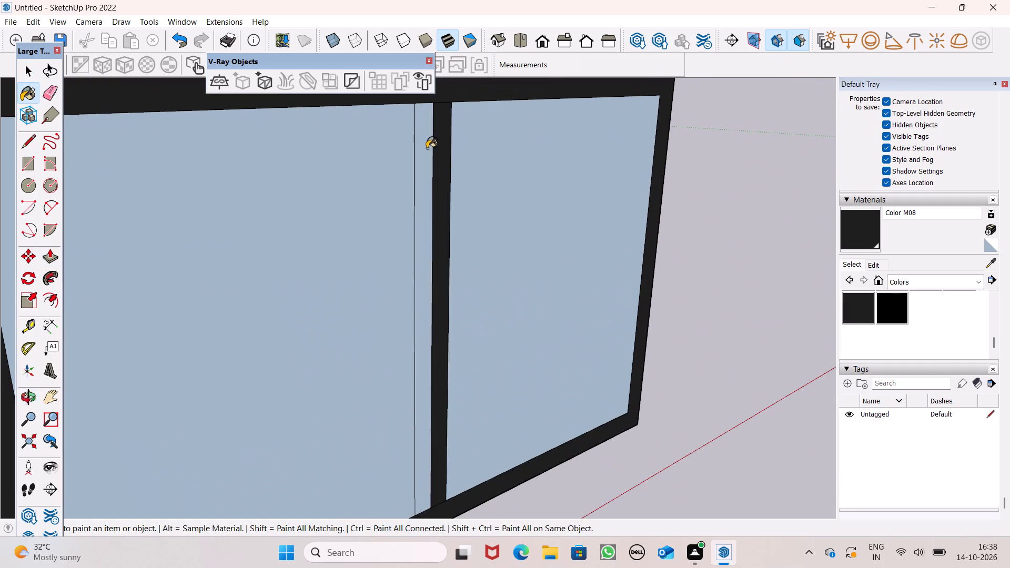
pyautogui.scroll(-3, 559, 150)
pyautogui.scroll(-3, 617, 147)
pyautogui.scroll(-3, 481, 270)
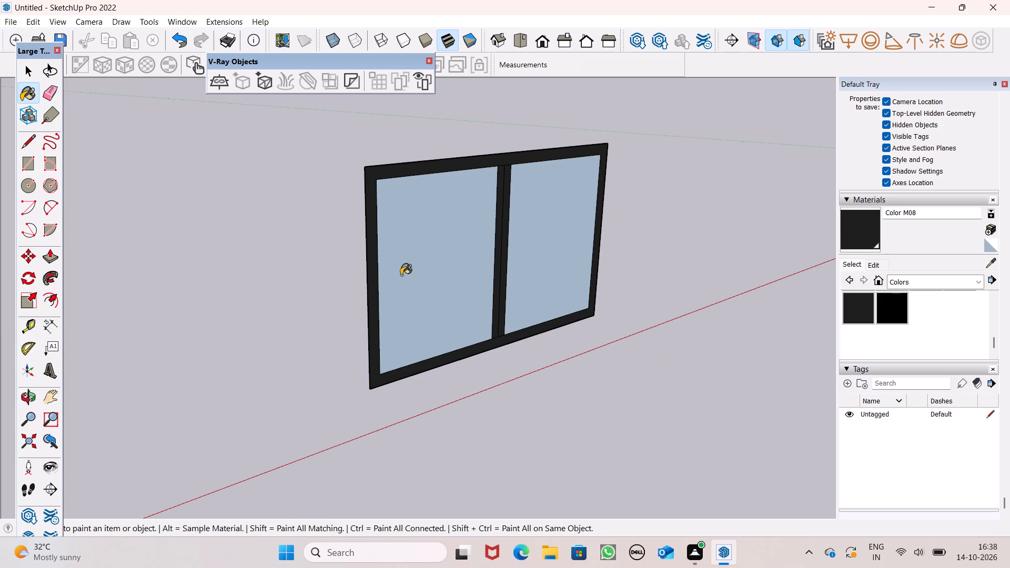
# Push/Pull the outer frame outward by 5" on the window's reverse side.
pyautogui.click(47, 263)
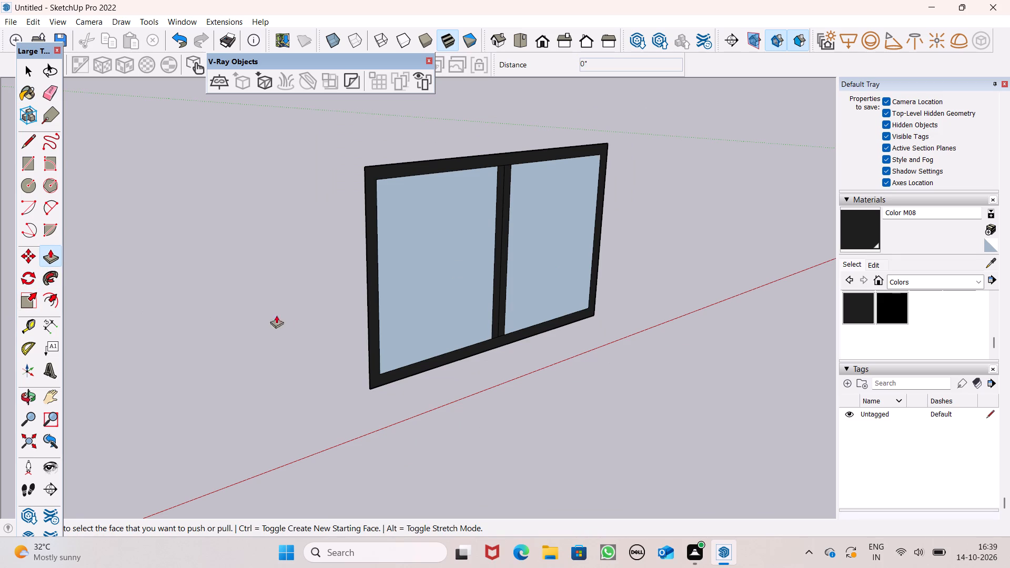
pyautogui.scroll(3, 331, 309)
pyautogui.moveTo(371, 407); pyautogui.dragTo(382, 408)
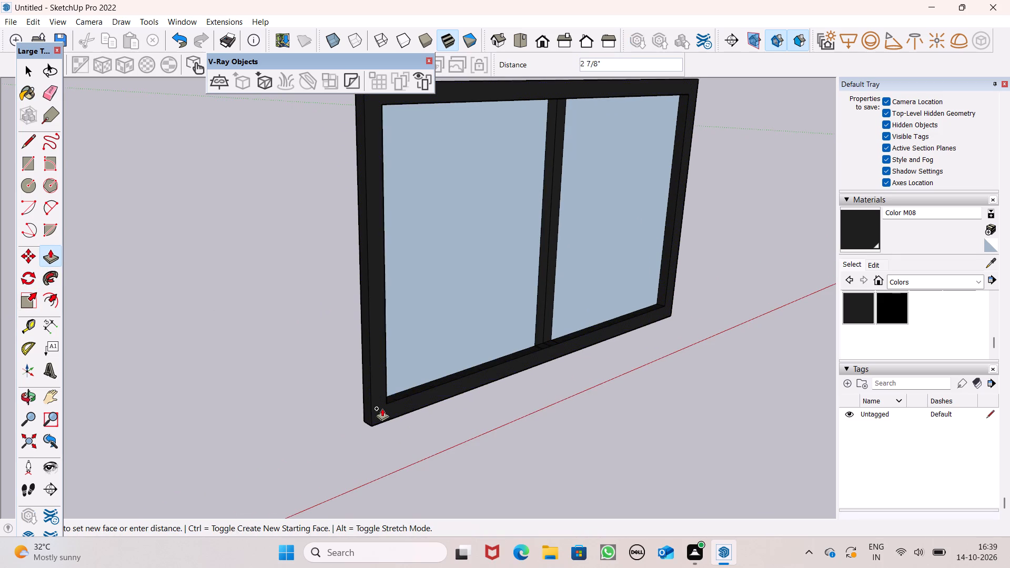
pyautogui.moveTo(382, 408); pyautogui.dragTo(385, 413)
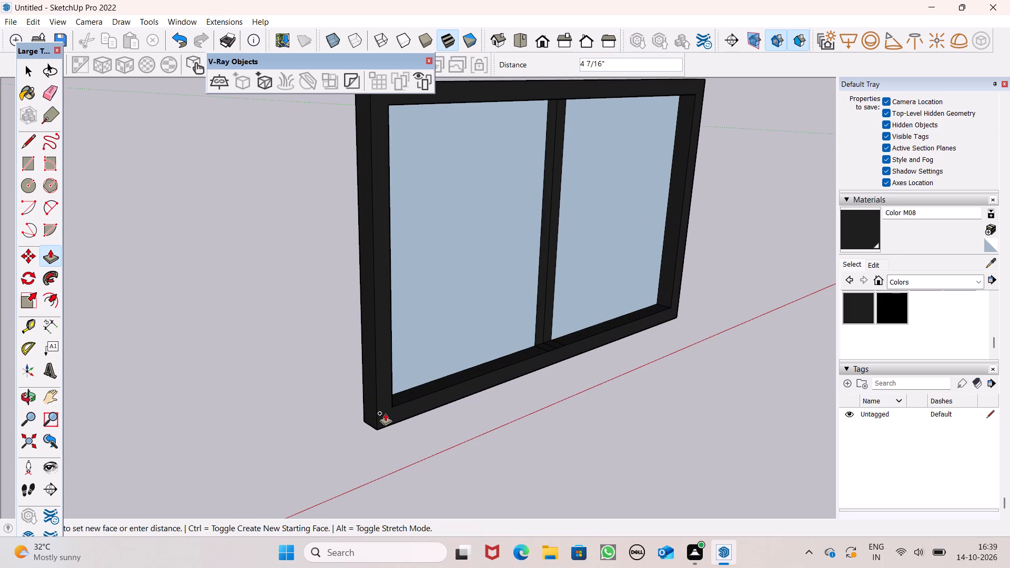
pyautogui.moveTo(385, 413); pyautogui.dragTo(386, 410)
pyautogui.press('5')
pyautogui.hotkey('shift', '"')
pyautogui.press('Return')
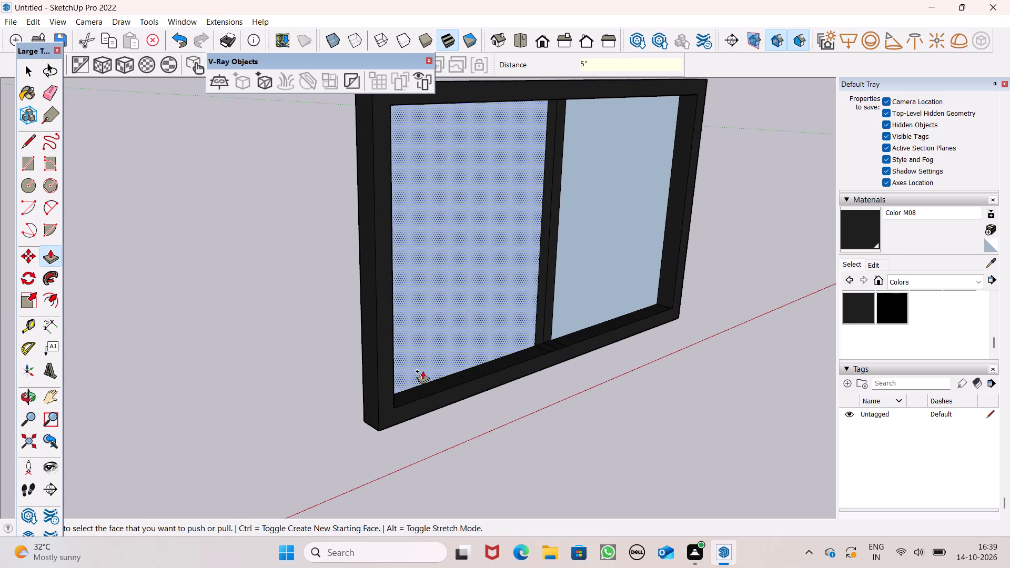
# Push/Pull both window panels outward by 5" on the reverse side, flush with the outer frame.
pyautogui.moveTo(422, 371); pyautogui.dragTo(396, 399)
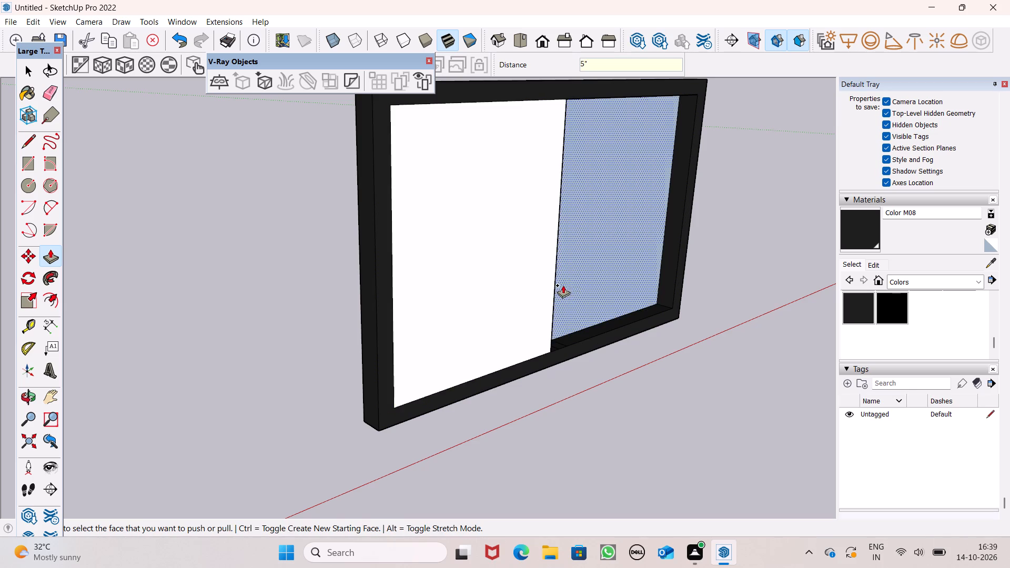
pyautogui.moveTo(569, 282); pyautogui.dragTo(534, 324)
# Push/Pull both halves of the middle strip outward by 5", flush with the frame and panels.
pyautogui.moveTo(577, 348); pyautogui.dragTo(449, 352, button='middle')
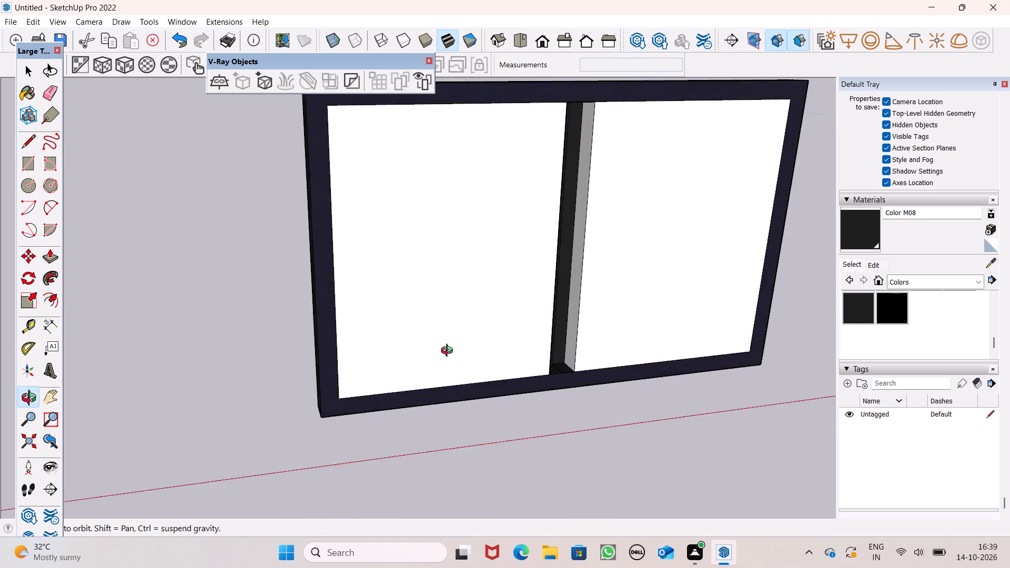
pyautogui.moveTo(449, 352); pyautogui.dragTo(411, 357, button='middle')
pyautogui.scroll(5, 506, 322)
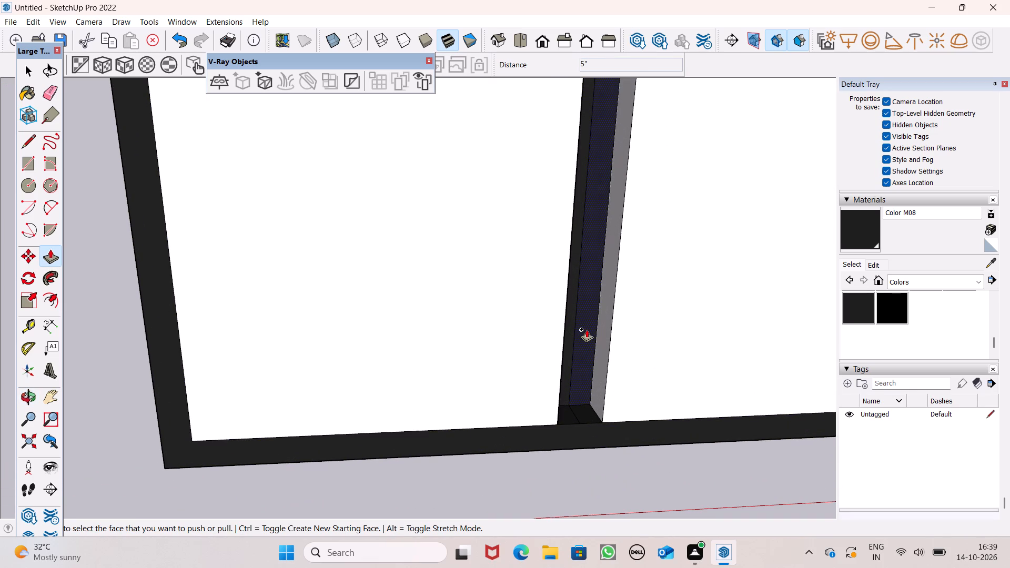
pyautogui.moveTo(589, 327); pyautogui.dragTo(546, 368)
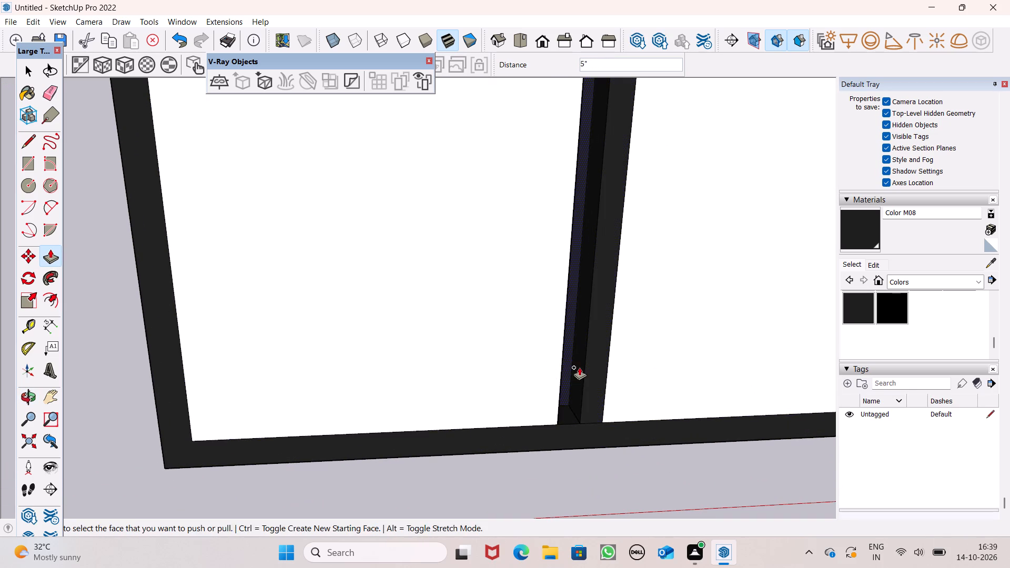
pyautogui.moveTo(579, 368); pyautogui.dragTo(510, 384, button='middle')
pyautogui.scroll(5, 547, 338)
pyautogui.scroll(-1, 589, 332)
pyautogui.scroll(1, 589, 332)
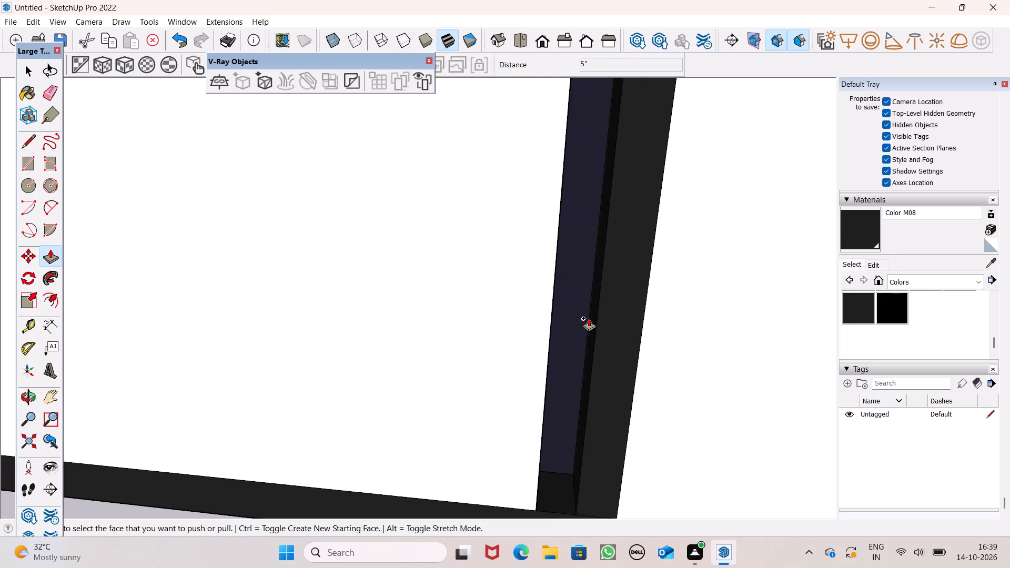
pyautogui.moveTo(583, 316); pyautogui.dragTo(517, 362)
pyautogui.scroll(-2, 456, 336)
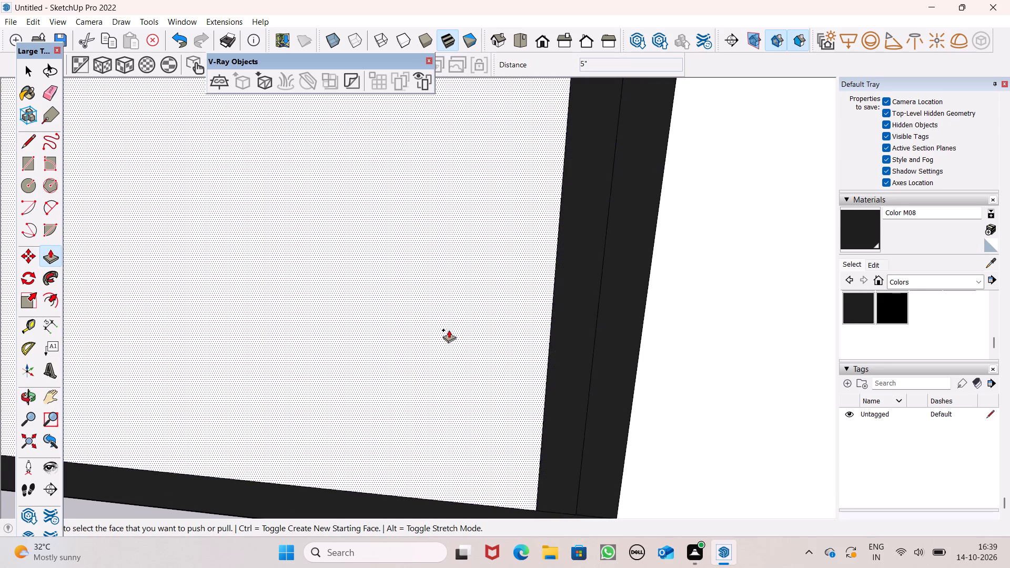
pyautogui.scroll(-10, 449, 330)
pyautogui.moveTo(448, 387); pyautogui.dragTo(594, 391, button='middle')
pyautogui.press('space')
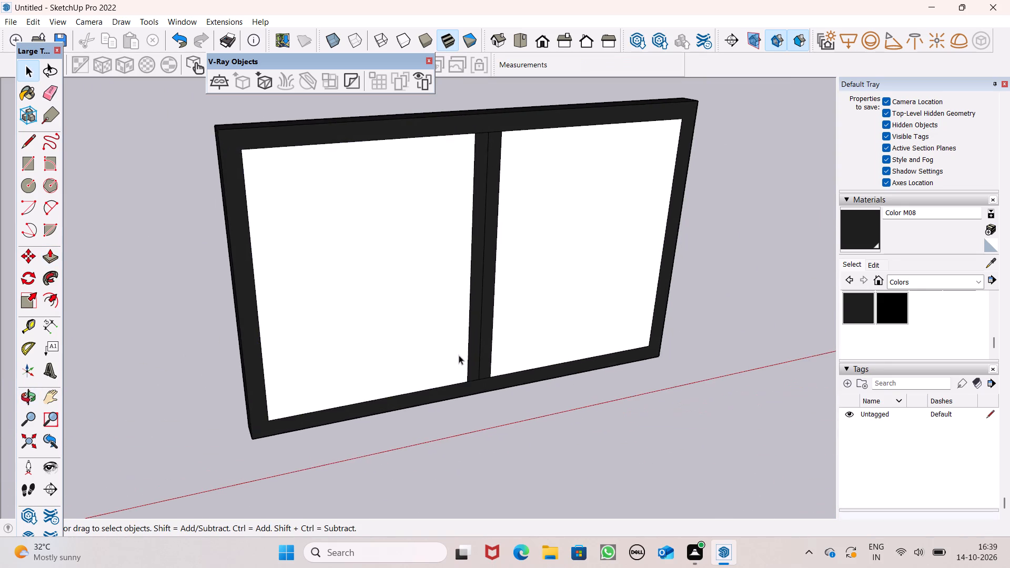
# Paint both window panels on the side facing away from the building with the Wood Floor material from the Wood collection.
pyautogui.scroll(-2, 457, 353)
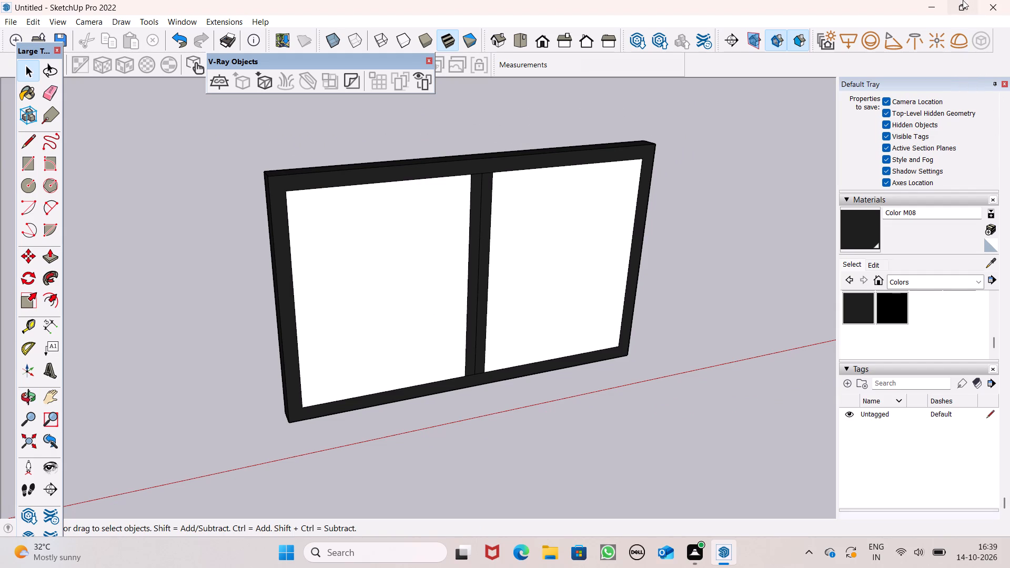
pyautogui.click(953, 288)
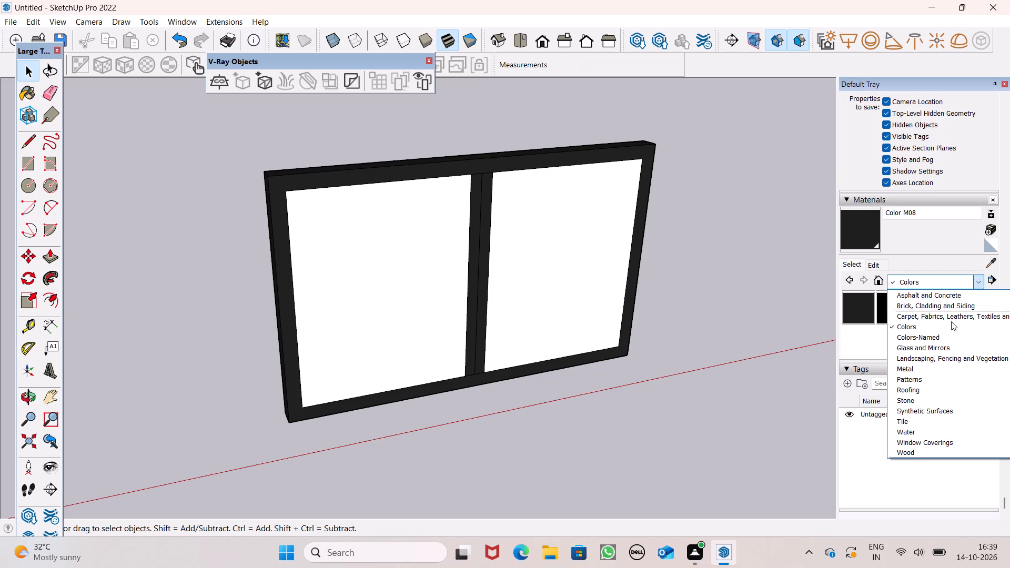
pyautogui.scroll(-1, 195, 302)
pyautogui.scroll(1, 212, 365)
pyautogui.moveTo(218, 367); pyautogui.dragTo(526, 371, button='middle')
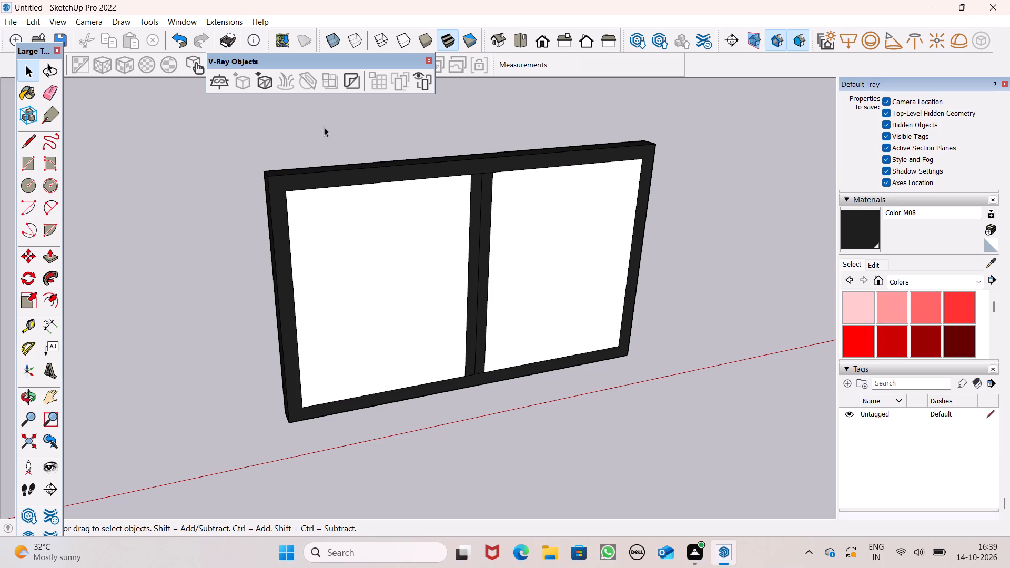
pyautogui.scroll(-3, 276, 172)
pyautogui.moveTo(274, 312); pyautogui.dragTo(695, 312, button='middle')
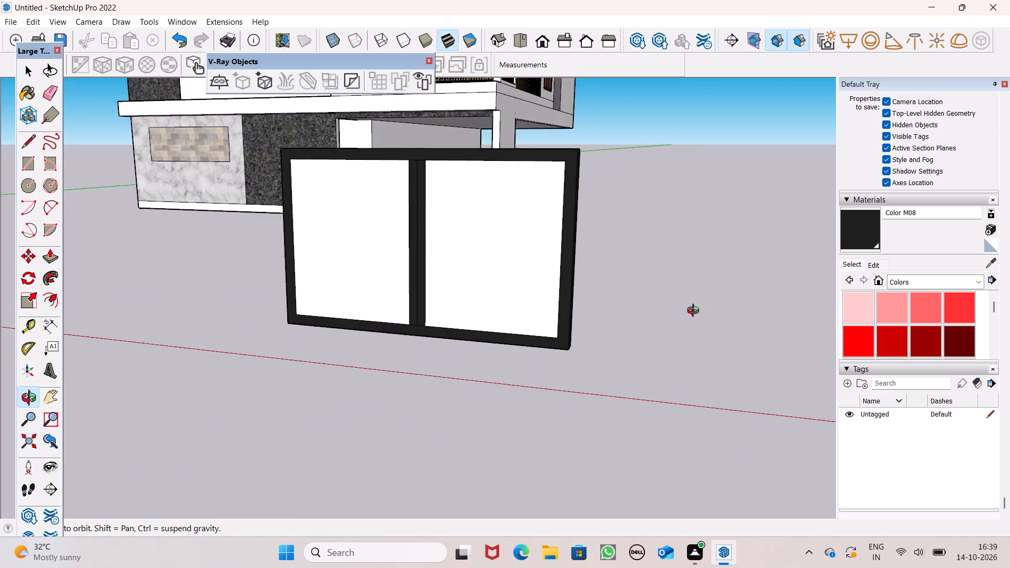
pyautogui.moveTo(695, 312); pyautogui.dragTo(713, 313, button='middle')
pyautogui.click(970, 277)
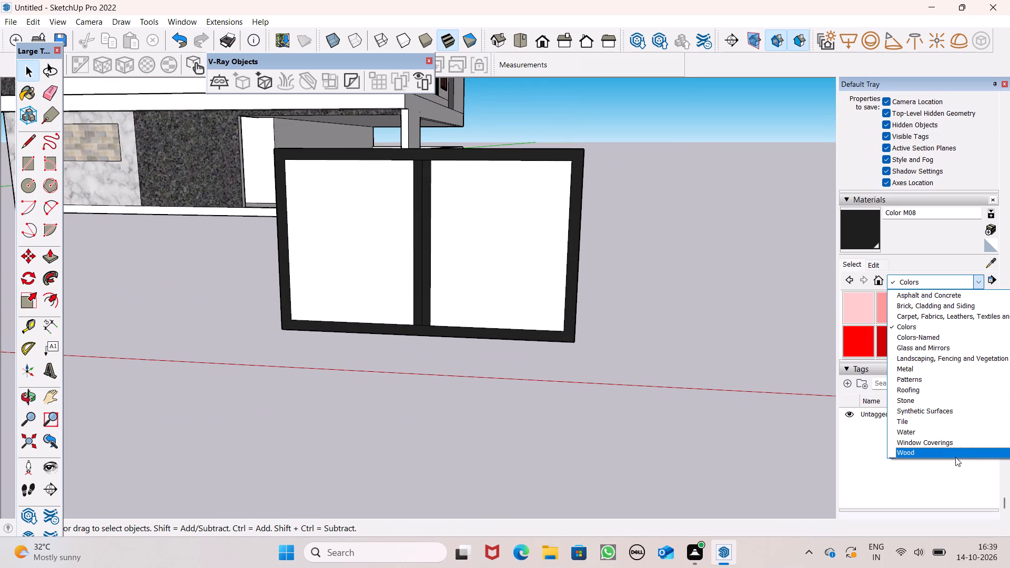
pyautogui.click(955, 460)
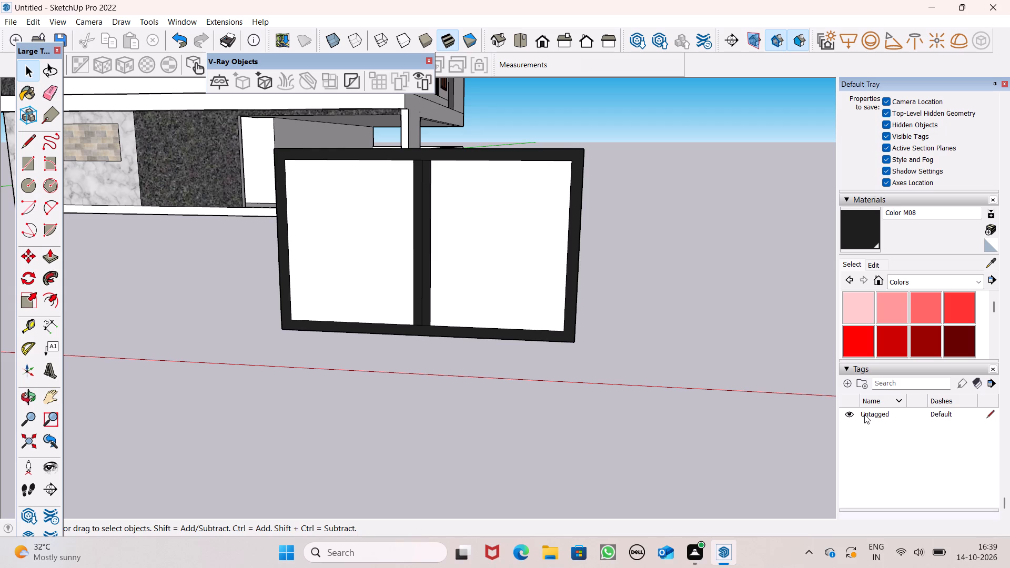
pyautogui.click(928, 277)
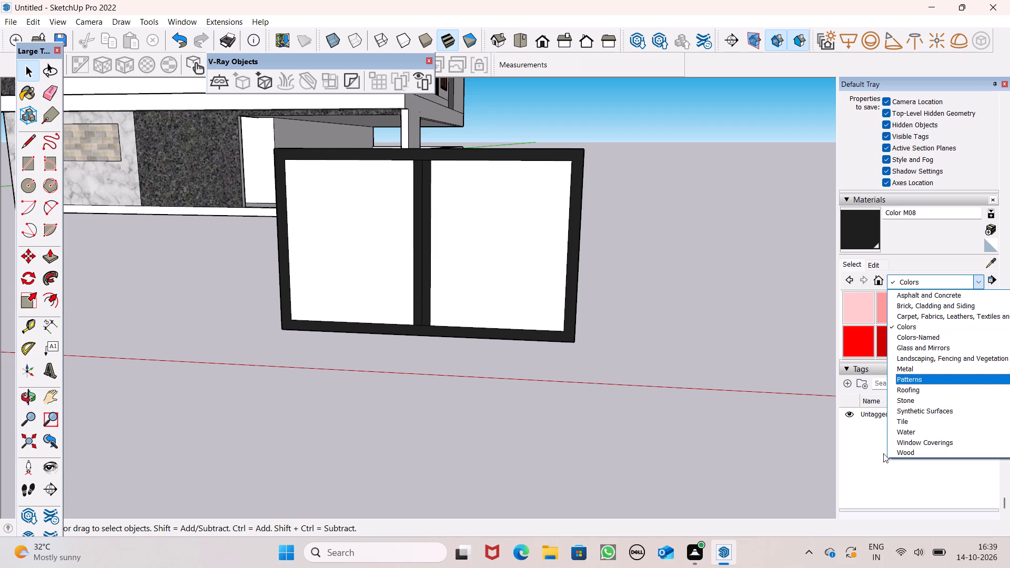
pyautogui.click(928, 452)
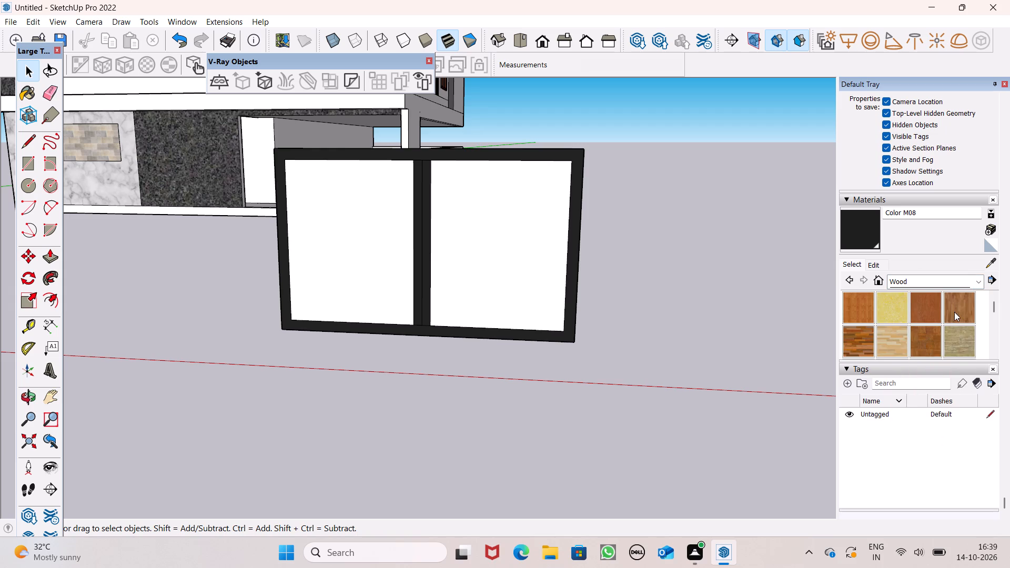
pyautogui.click(954, 311)
pyautogui.click(483, 286)
pyautogui.click(359, 265)
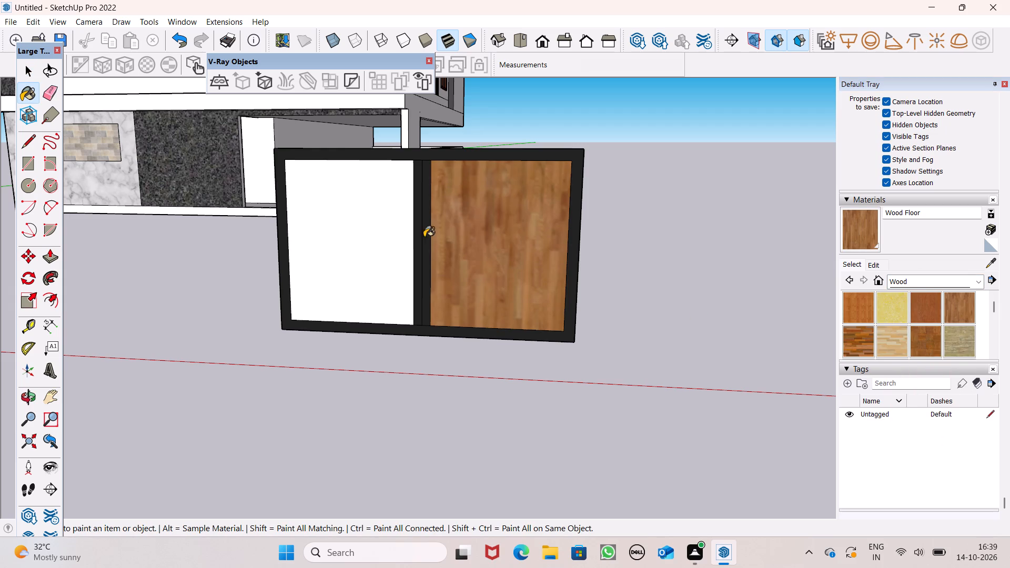
# Paint both window panels on the opposite side with the same Wood Floor material.
pyautogui.scroll(-4, 446, 231)
pyautogui.scroll(-1, 852, 332)
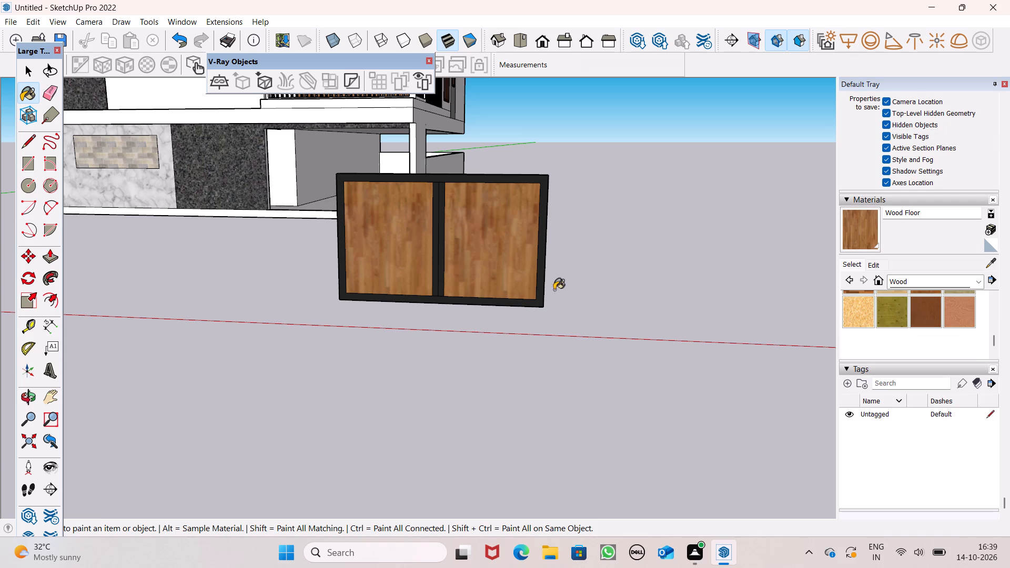
pyautogui.scroll(-2, 539, 280)
pyautogui.scroll(1, 553, 289)
pyautogui.moveTo(548, 293); pyautogui.dragTo(0, 377, button='middle')
pyautogui.moveTo(392, 306); pyautogui.dragTo(400, 301)
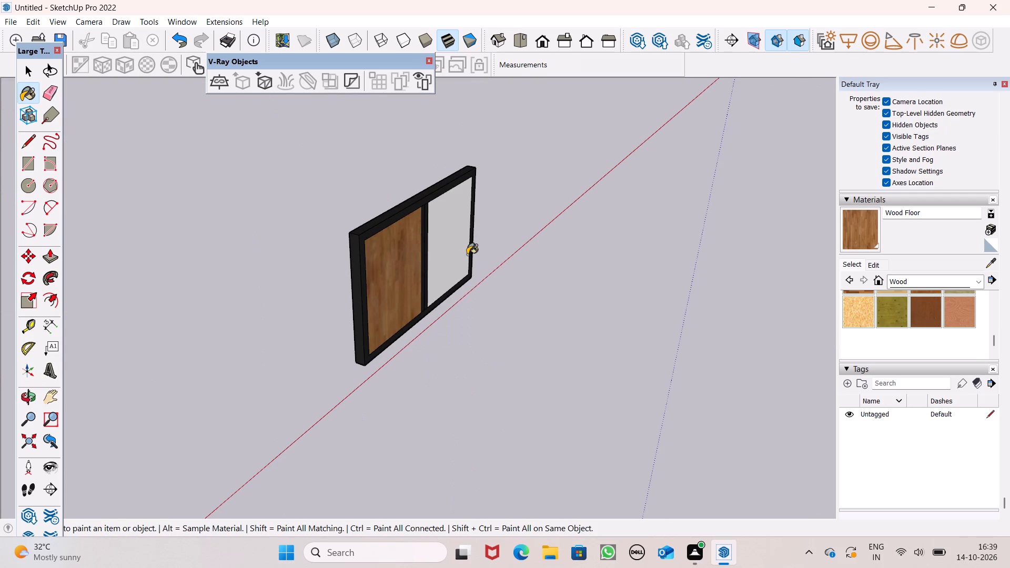
pyautogui.click(467, 255)
pyautogui.moveTo(391, 370); pyautogui.dragTo(835, 347, button='middle')
pyautogui.scroll(1, 392, 390)
pyautogui.moveTo(401, 395); pyautogui.dragTo(562, 386, button='middle')
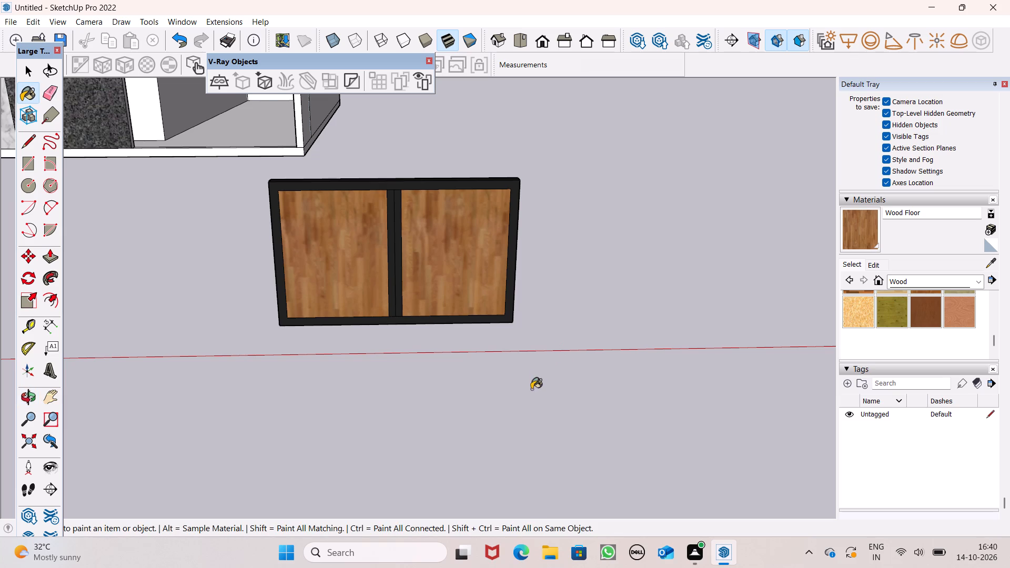
pyautogui.scroll(-1, 534, 411)
pyautogui.moveTo(546, 465); pyautogui.dragTo(615, 485, button='middle')
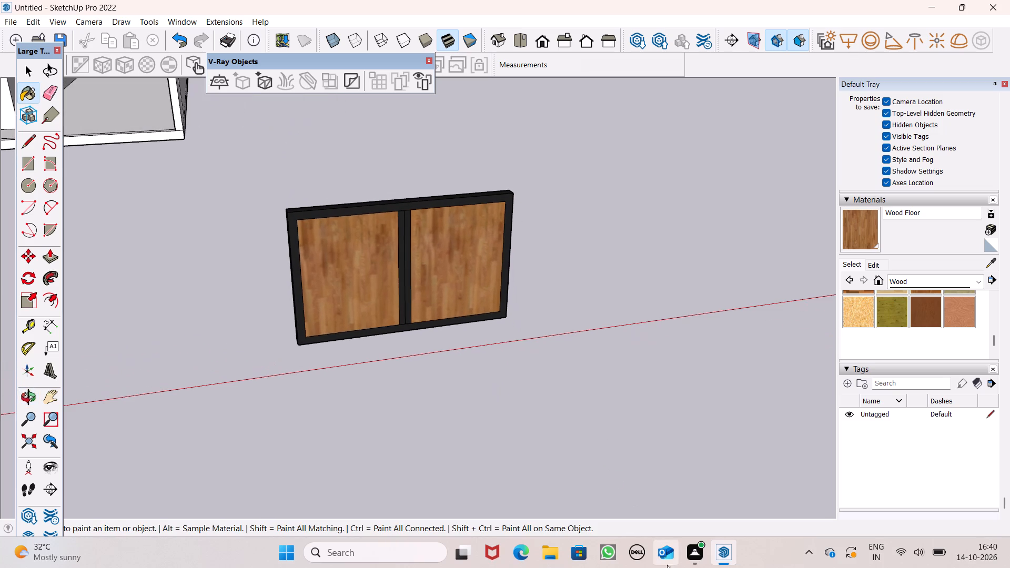
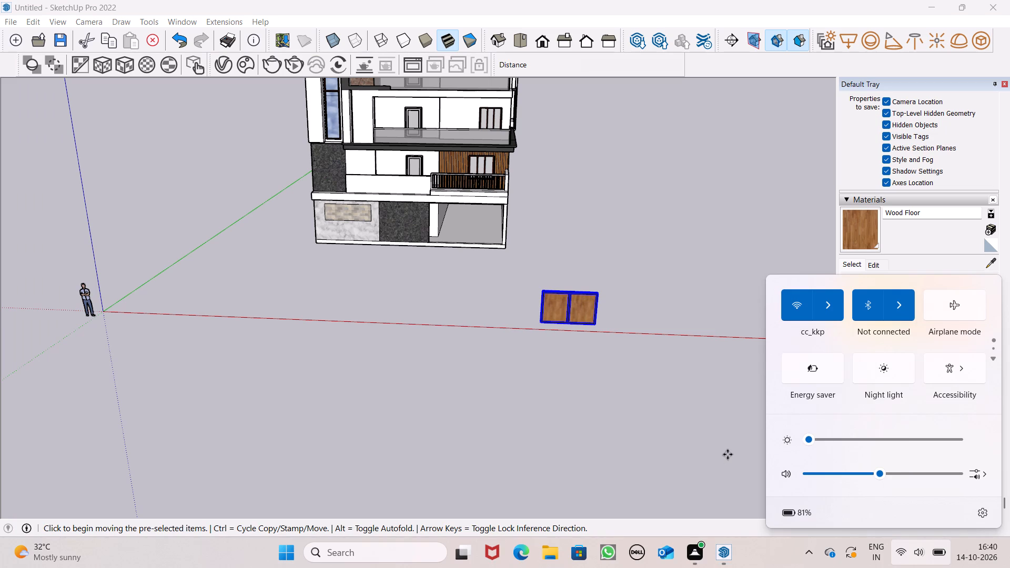
# Move the selected two-panel wooden gate about 54' 9 1/4" into the open parking bay on the ground floor.
pyautogui.click(727, 447)
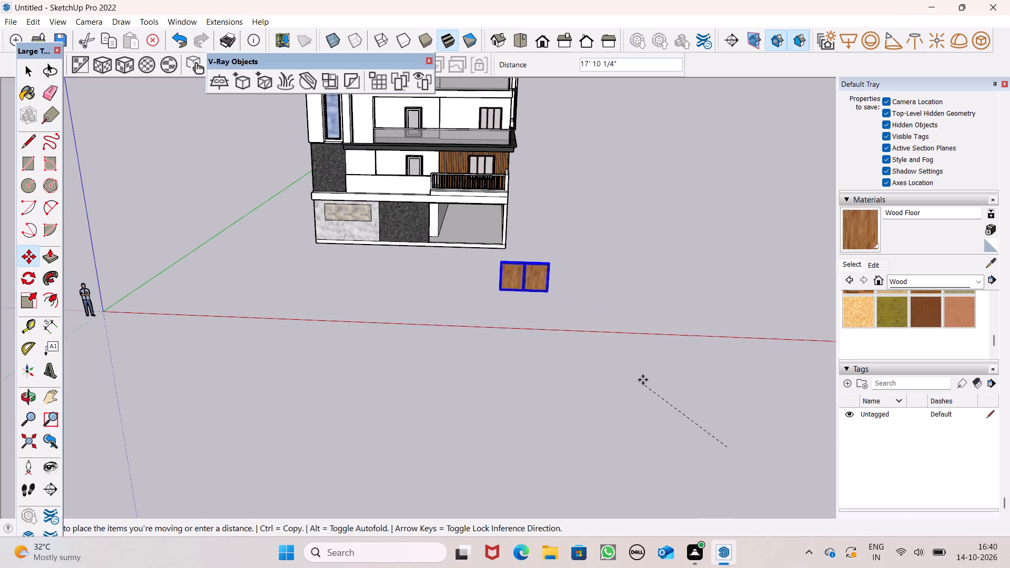
pyautogui.scroll(6, 540, 285)
pyautogui.scroll(5, 482, 247)
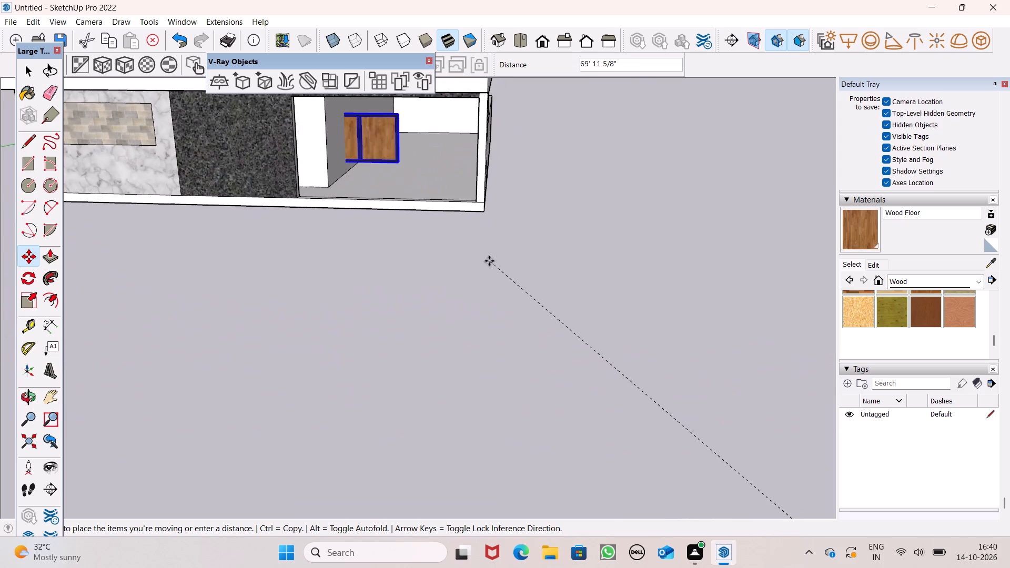
pyautogui.scroll(1, 489, 261)
pyautogui.click(611, 363)
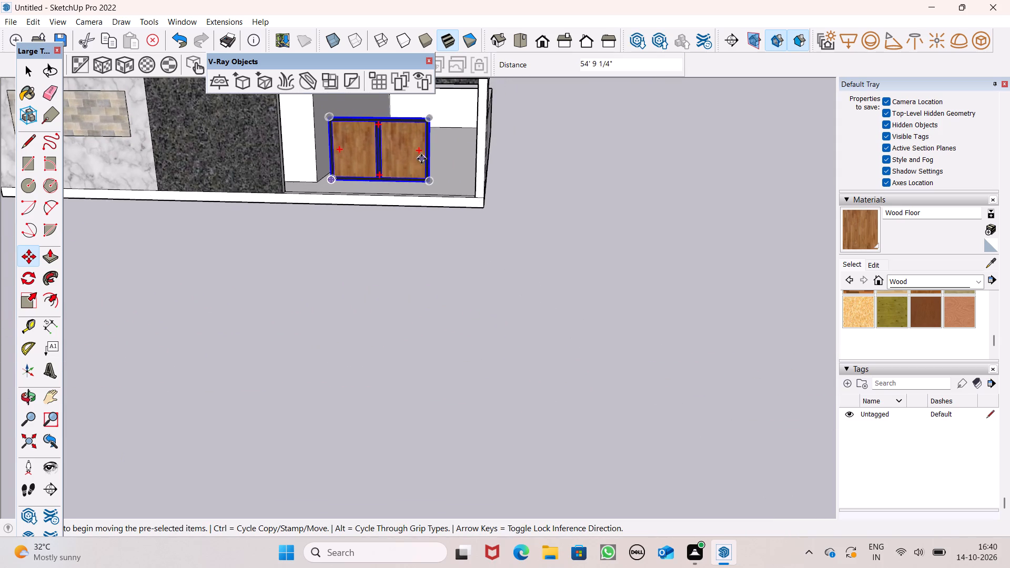
pyautogui.scroll(4, 423, 163)
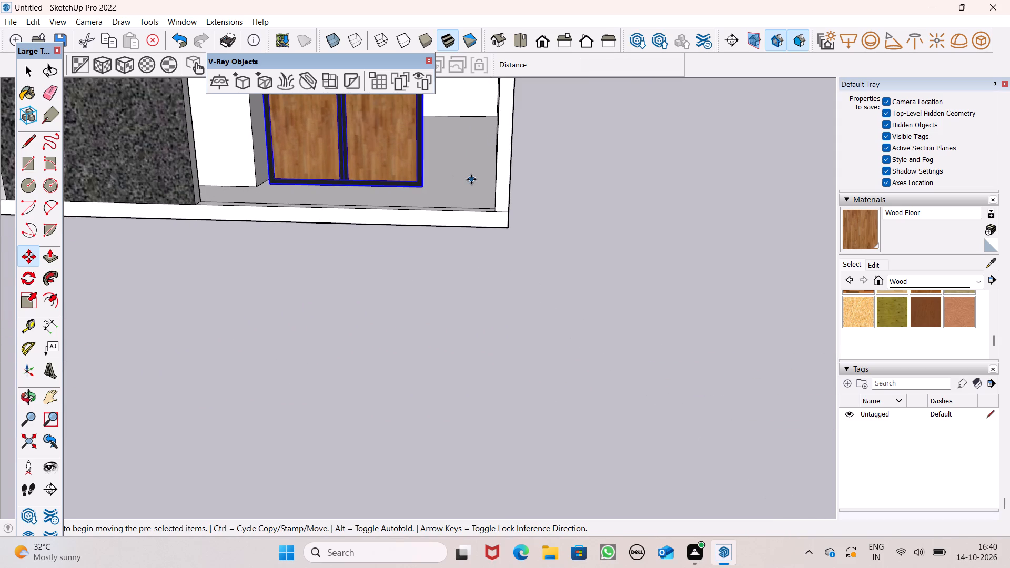
pyautogui.moveTo(568, 243); pyautogui.dragTo(662, 318, button='middle')
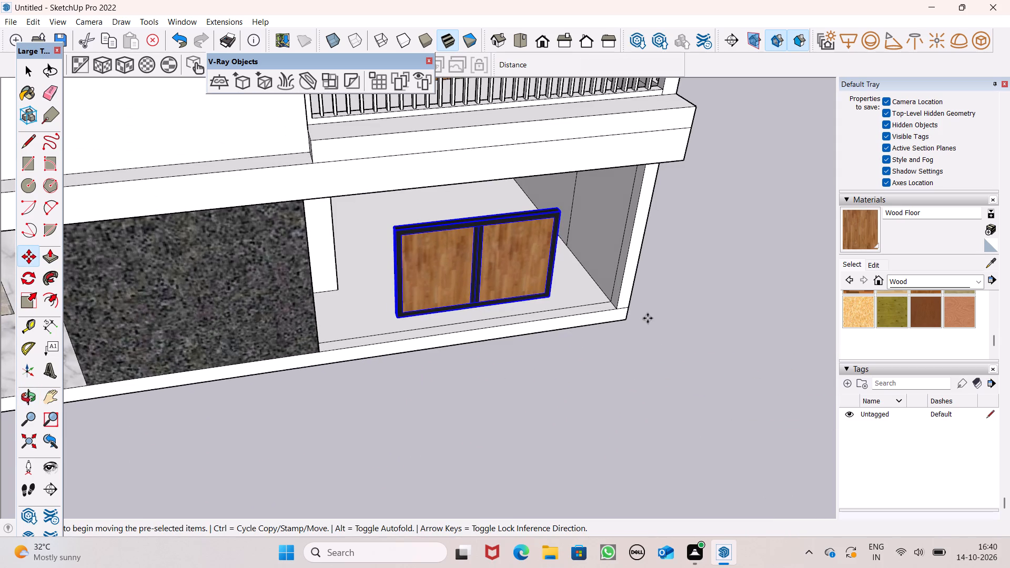
pyautogui.press('space')
# Push/Pull the inner face of the parking opening's end pillar by 1' 1/8".
pyautogui.click(40, 262)
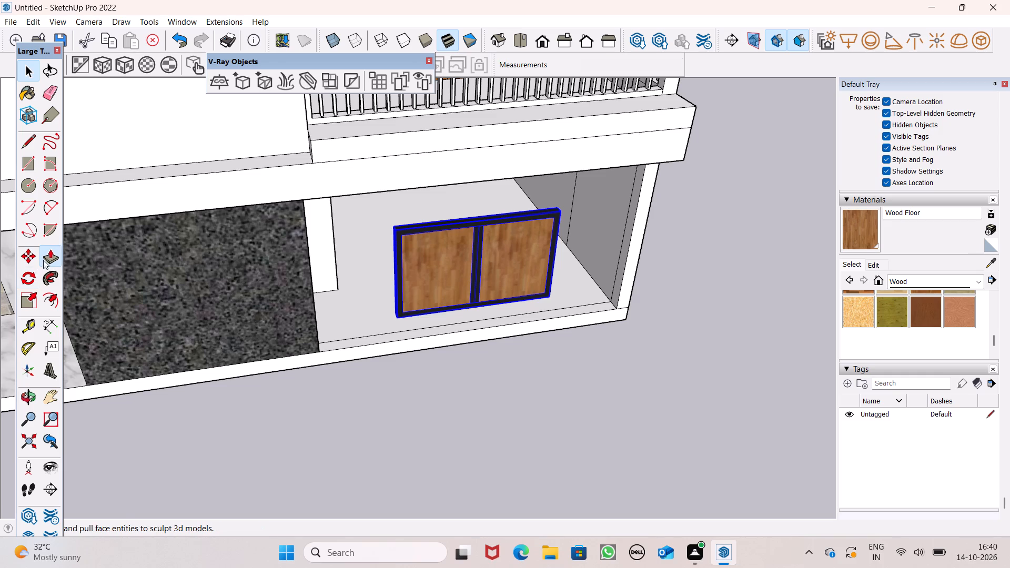
pyautogui.scroll(6, 601, 309)
pyautogui.moveTo(612, 252); pyautogui.dragTo(585, 277)
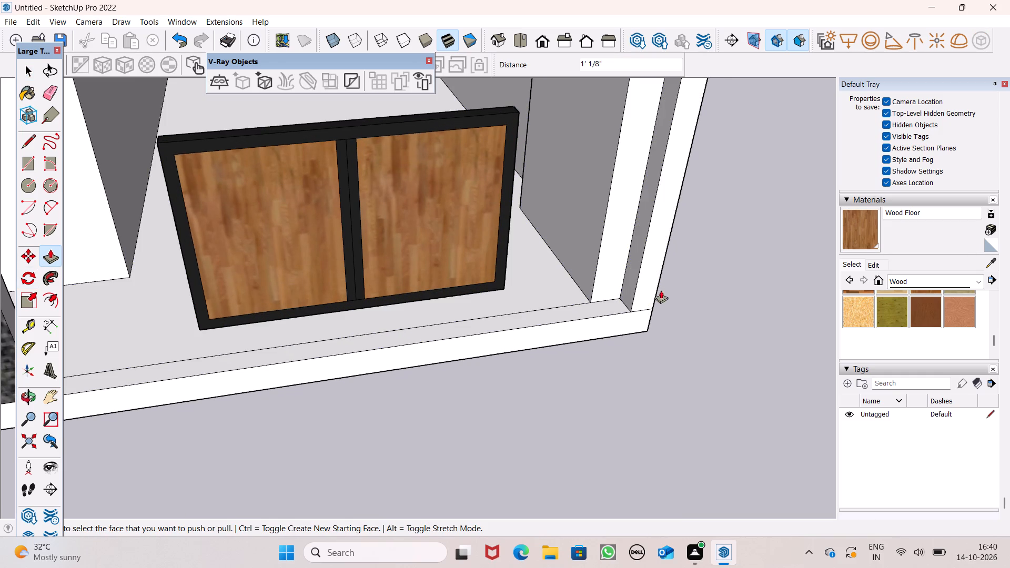
pyautogui.scroll(-2, 661, 290)
pyautogui.scroll(1, 629, 282)
pyautogui.moveTo(641, 263); pyautogui.dragTo(588, 266)
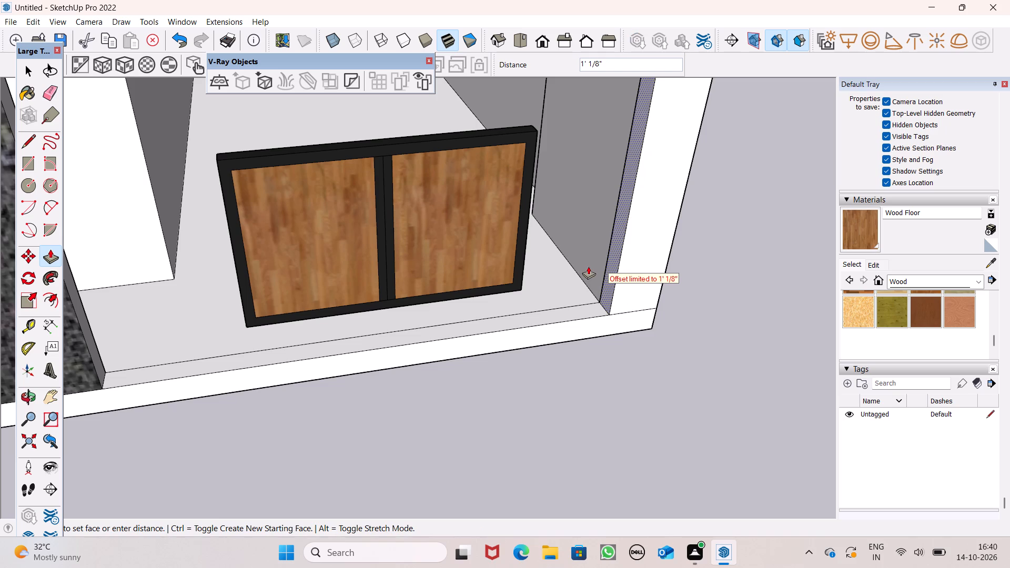
pyautogui.moveTo(588, 266); pyautogui.dragTo(588, 260)
# Paint the front face of the parking opening's end pillar with the dark gray granite from the Stone materials.
pyautogui.scroll(-10, 693, 321)
pyautogui.moveTo(682, 324); pyautogui.dragTo(514, 262, button='middle')
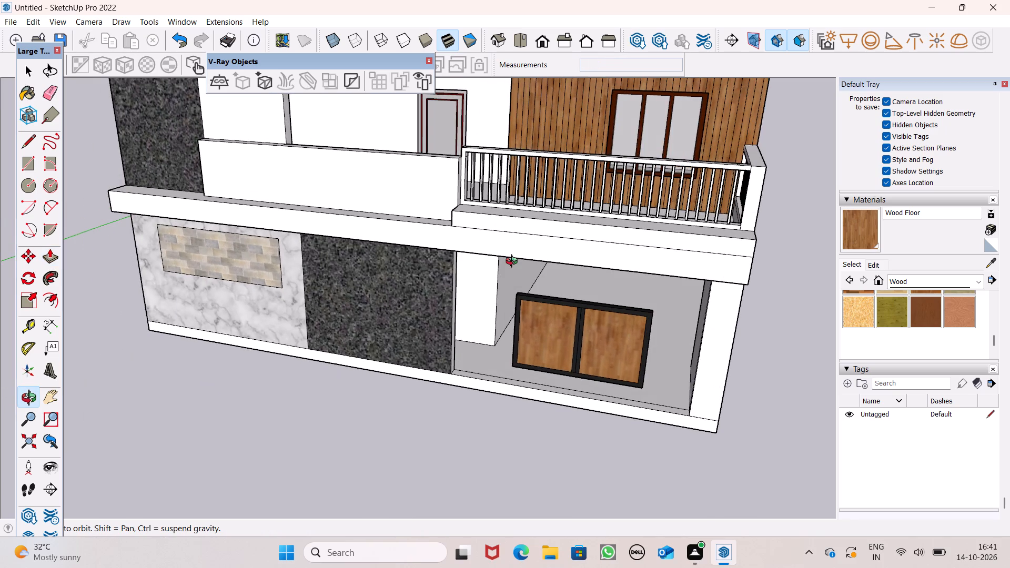
pyautogui.moveTo(514, 262); pyautogui.dragTo(520, 229, button='middle')
pyautogui.scroll(-1, 648, 290)
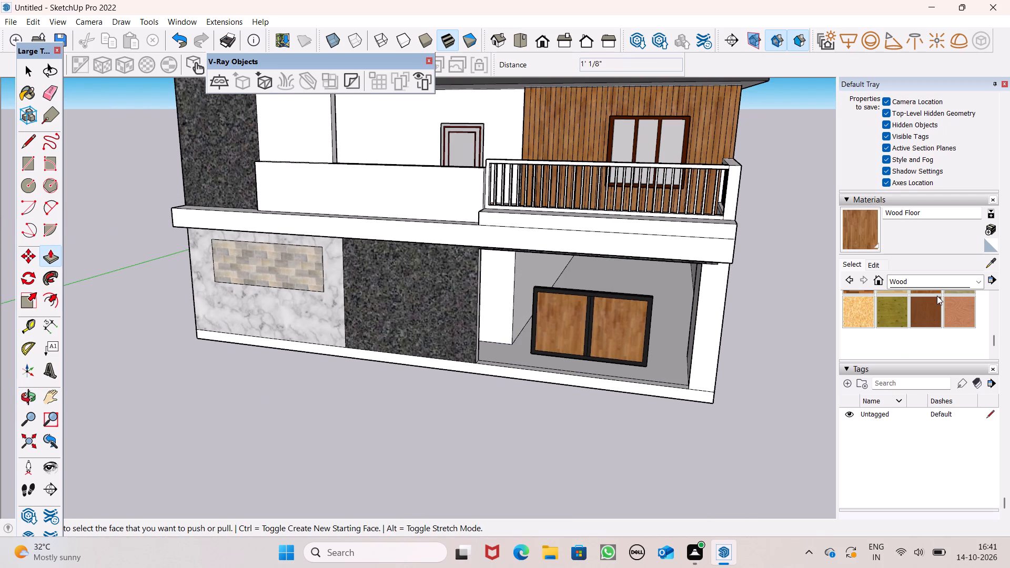
pyautogui.click(938, 283)
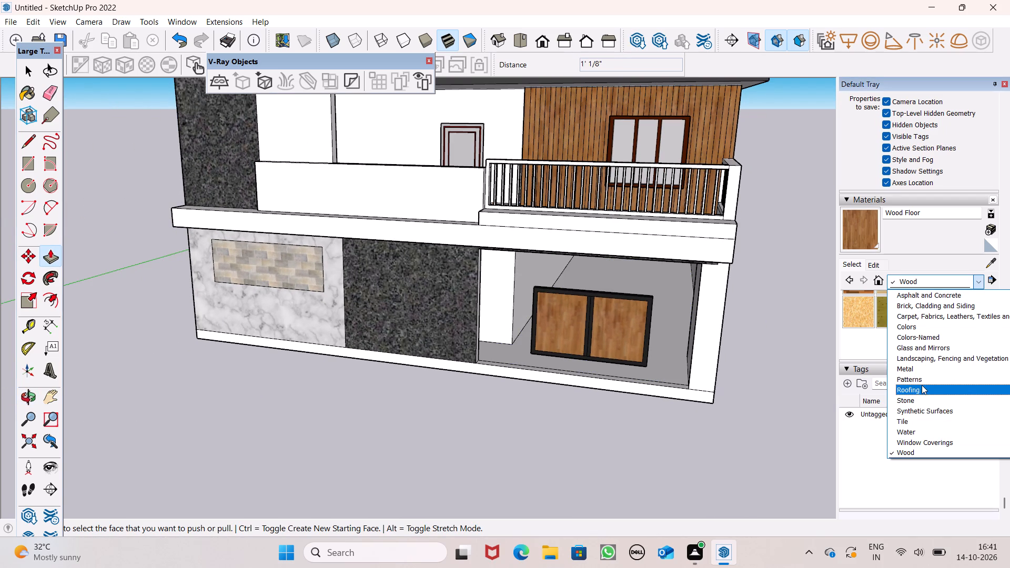
pyautogui.click(925, 400)
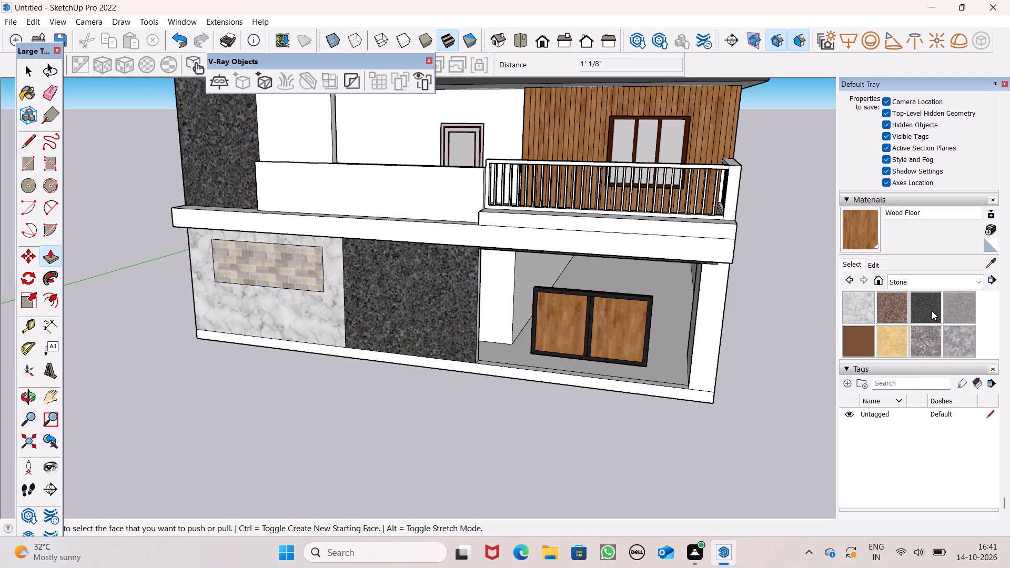
pyautogui.click(932, 311)
pyautogui.click(711, 309)
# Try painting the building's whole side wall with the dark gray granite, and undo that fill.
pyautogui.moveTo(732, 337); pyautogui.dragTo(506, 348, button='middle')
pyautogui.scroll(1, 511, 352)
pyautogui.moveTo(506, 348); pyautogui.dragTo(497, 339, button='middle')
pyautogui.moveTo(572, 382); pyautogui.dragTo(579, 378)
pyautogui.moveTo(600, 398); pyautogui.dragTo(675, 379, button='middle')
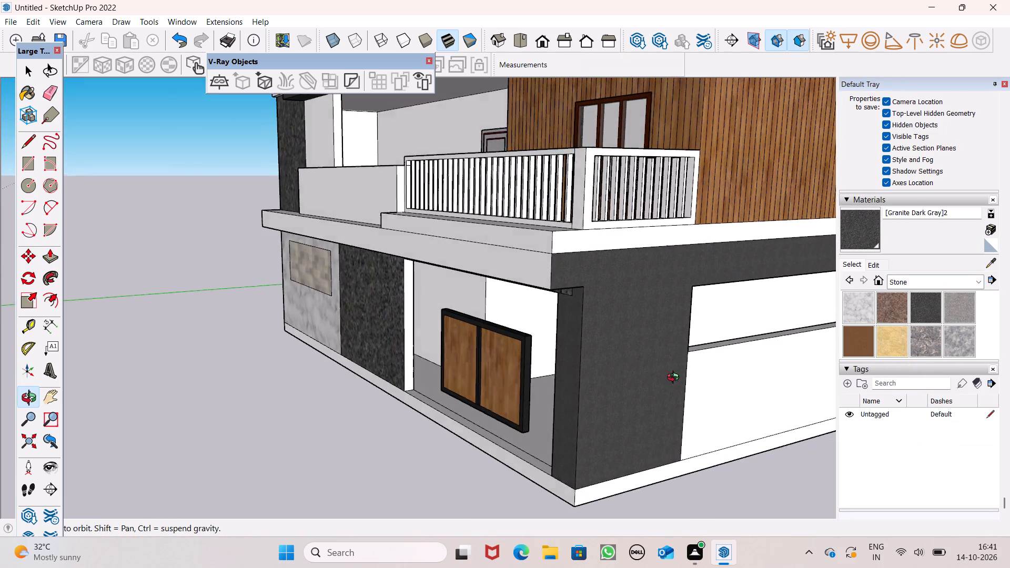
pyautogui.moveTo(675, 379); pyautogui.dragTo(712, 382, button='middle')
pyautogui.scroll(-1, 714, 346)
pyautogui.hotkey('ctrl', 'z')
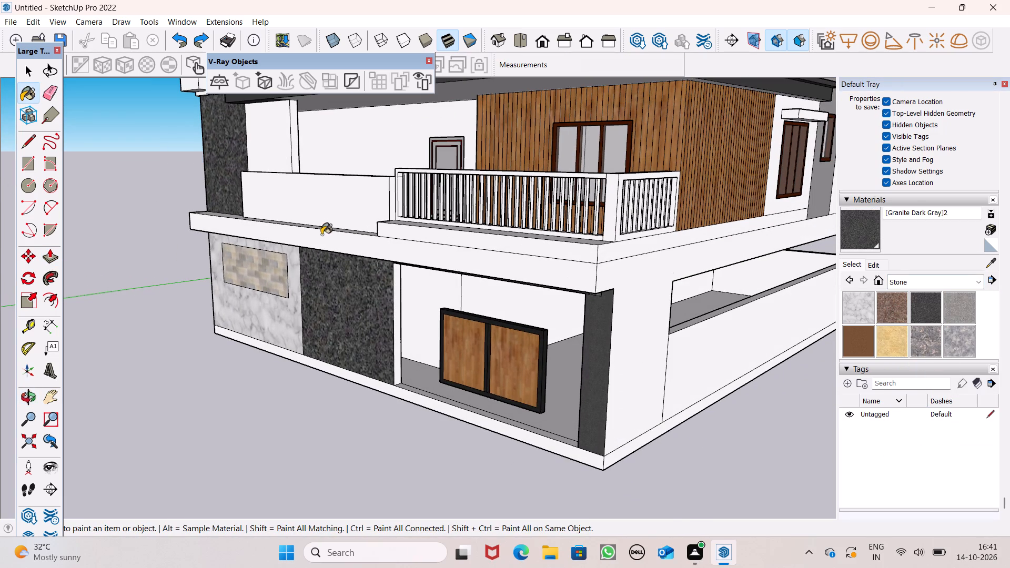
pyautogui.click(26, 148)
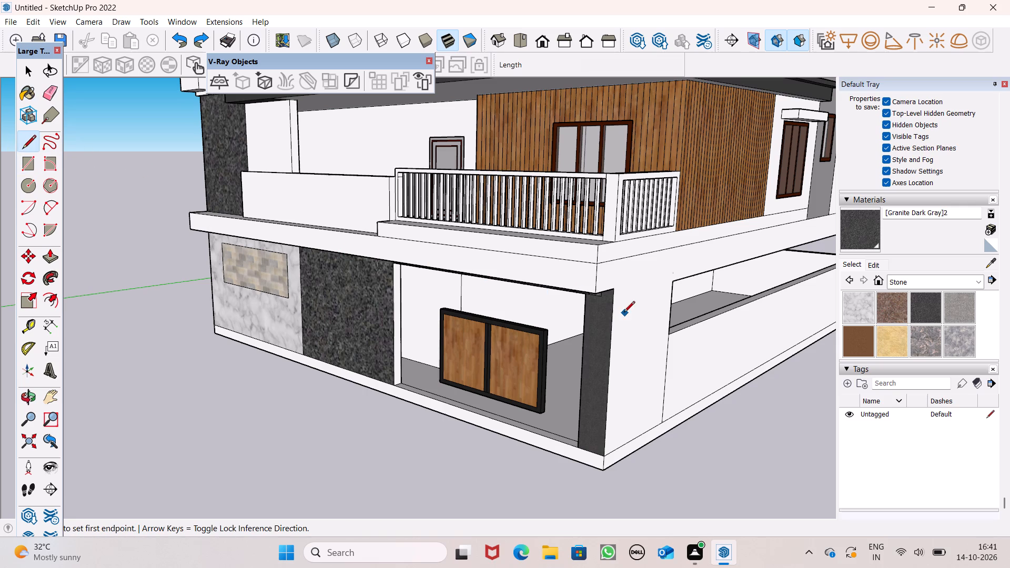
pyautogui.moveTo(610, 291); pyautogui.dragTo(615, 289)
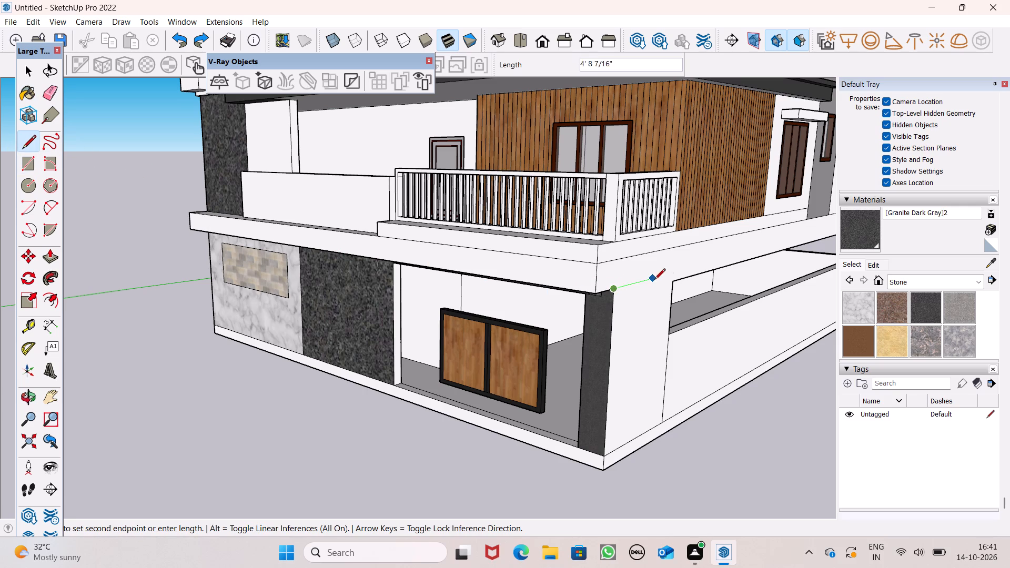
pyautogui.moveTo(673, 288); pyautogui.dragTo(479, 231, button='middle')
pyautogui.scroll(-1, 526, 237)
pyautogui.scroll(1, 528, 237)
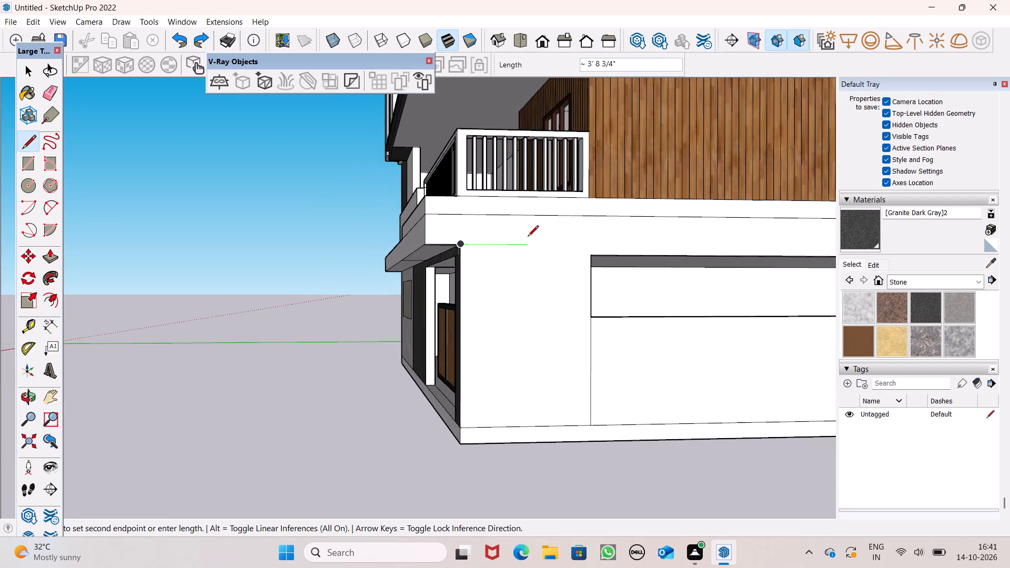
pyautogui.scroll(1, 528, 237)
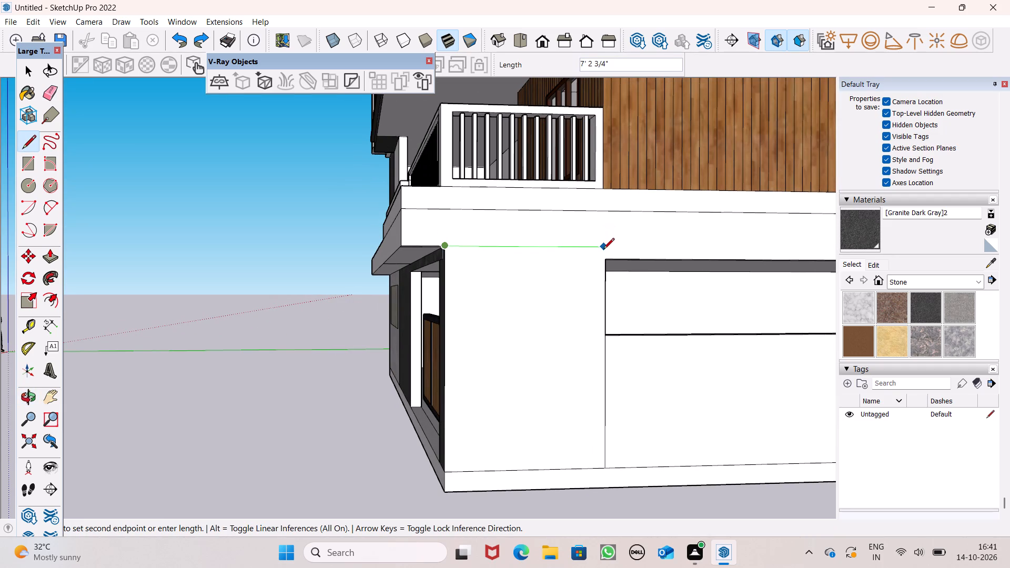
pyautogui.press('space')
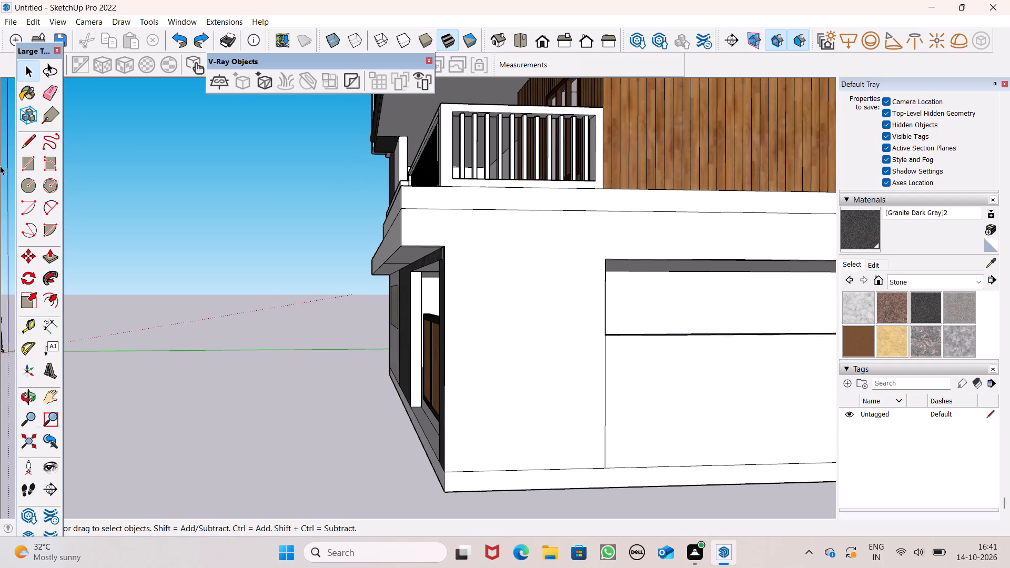
# Draw a horizontal line about 7' 3 13/16" long from the side opening's upper corner to the wall's front edge.
pyautogui.click(24, 145)
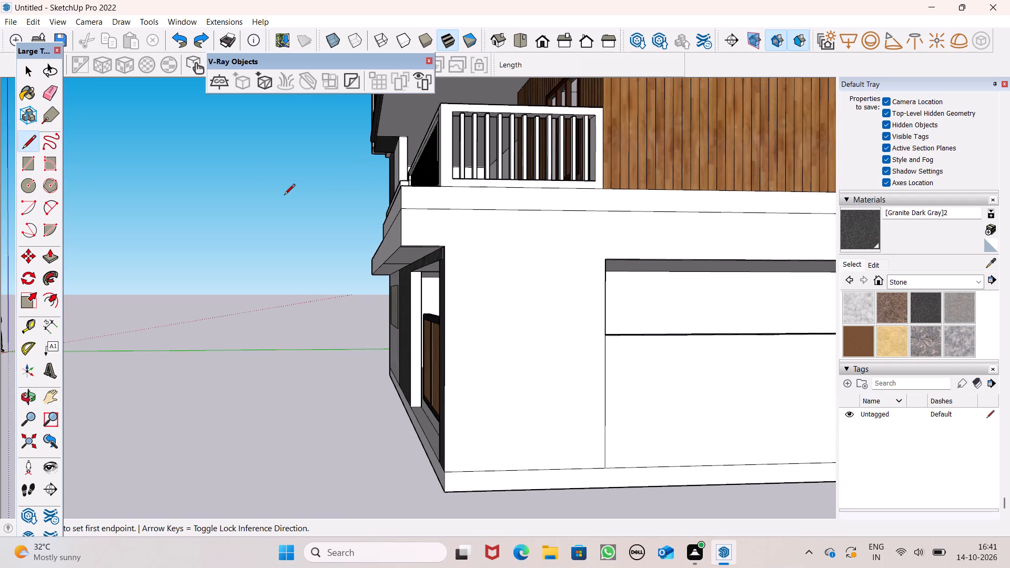
pyautogui.scroll(3, 594, 256)
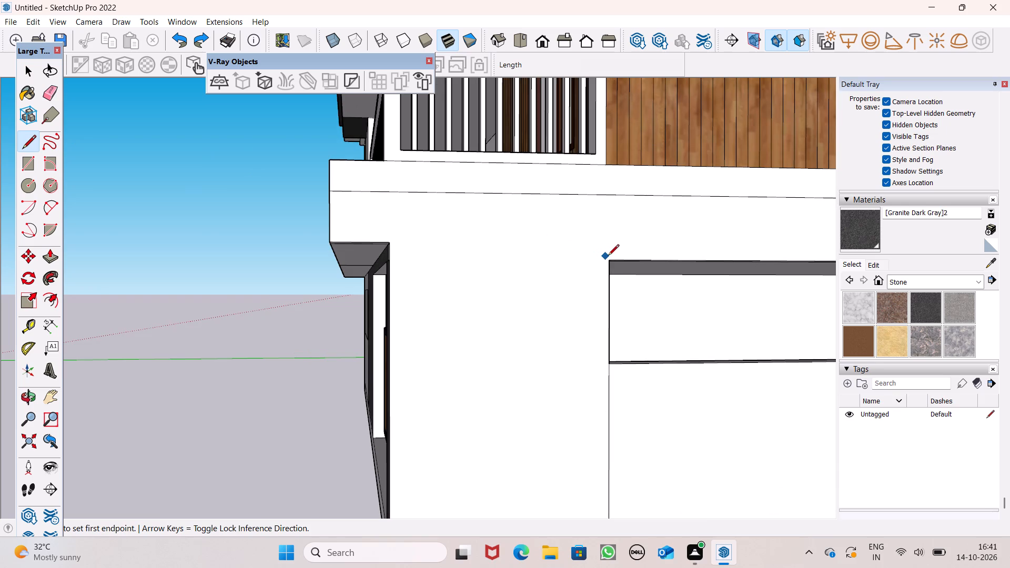
pyautogui.click(615, 259)
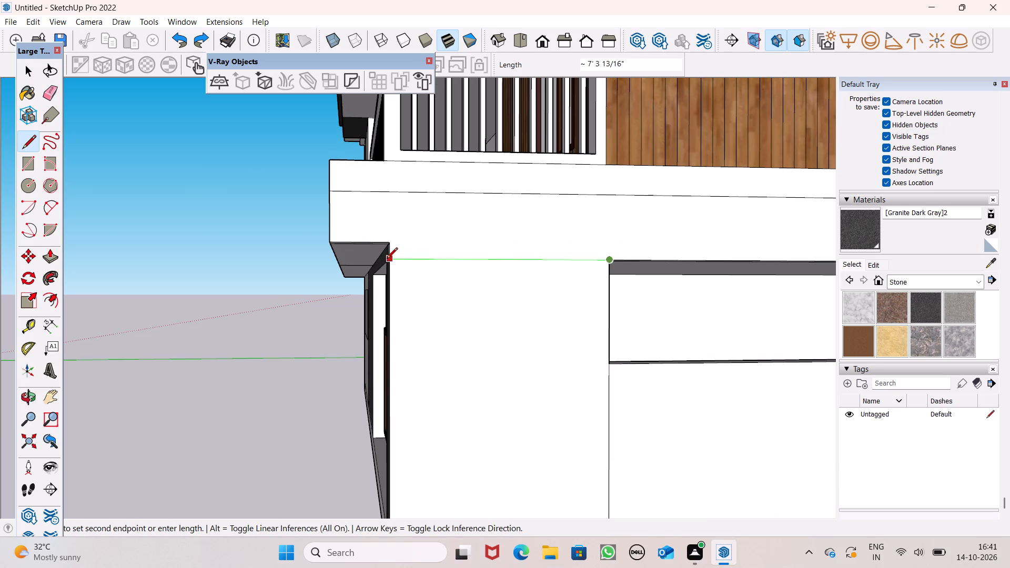
pyautogui.click(387, 259)
# Paint the pillar's separated outer side face and the adjoining inner wall faces of the parking bay with dark gray granite.
pyautogui.click(871, 207)
pyautogui.click(861, 229)
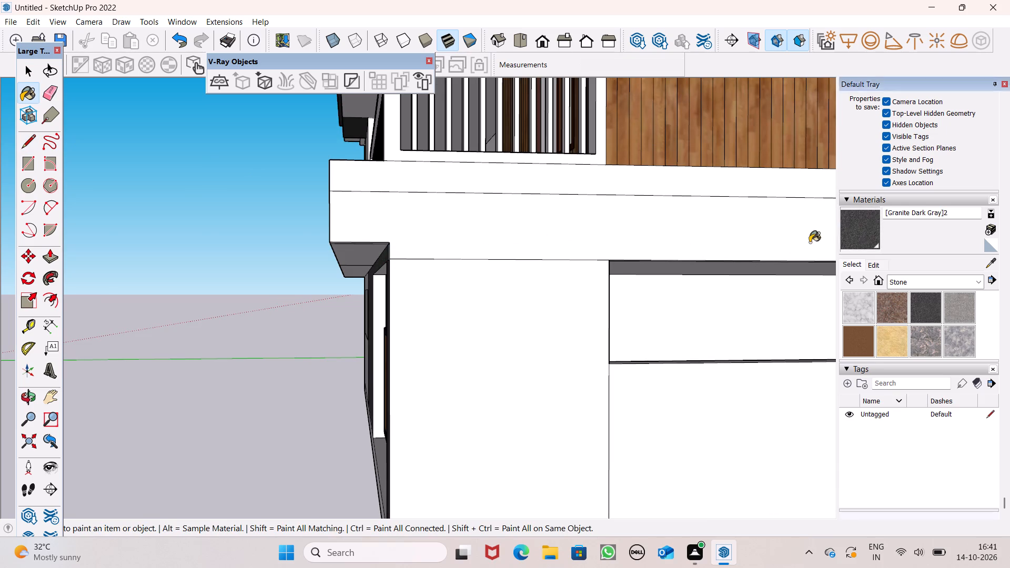
pyautogui.moveTo(500, 301); pyautogui.dragTo(507, 299)
pyautogui.scroll(-5, 610, 216)
pyautogui.moveTo(450, 303); pyautogui.dragTo(791, 334, button='middle')
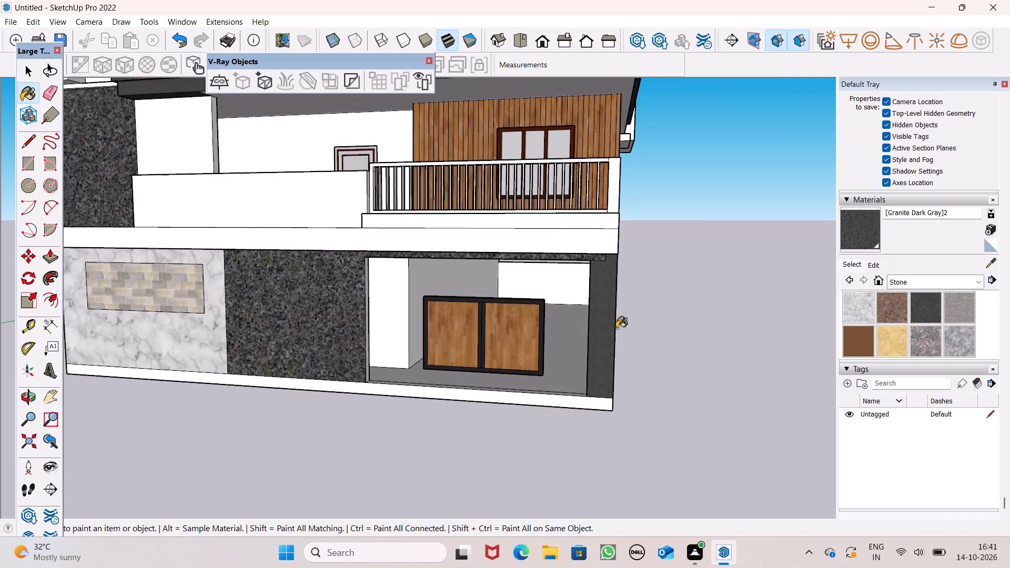
pyautogui.moveTo(567, 339); pyautogui.dragTo(766, 312, button='middle')
pyautogui.scroll(2, 655, 301)
pyautogui.scroll(9, 605, 280)
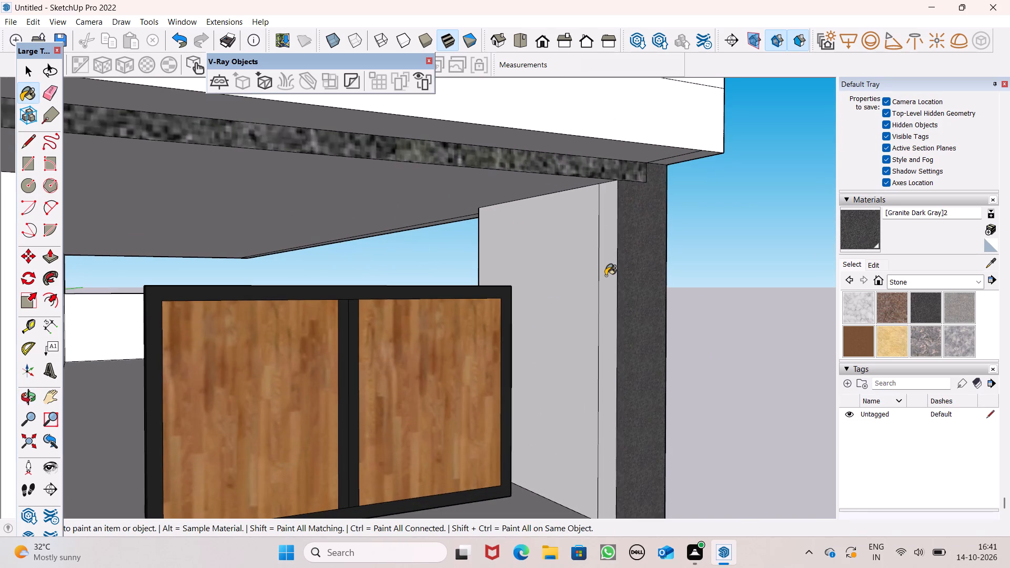
pyautogui.click(605, 275)
pyautogui.click(601, 271)
pyautogui.click(592, 268)
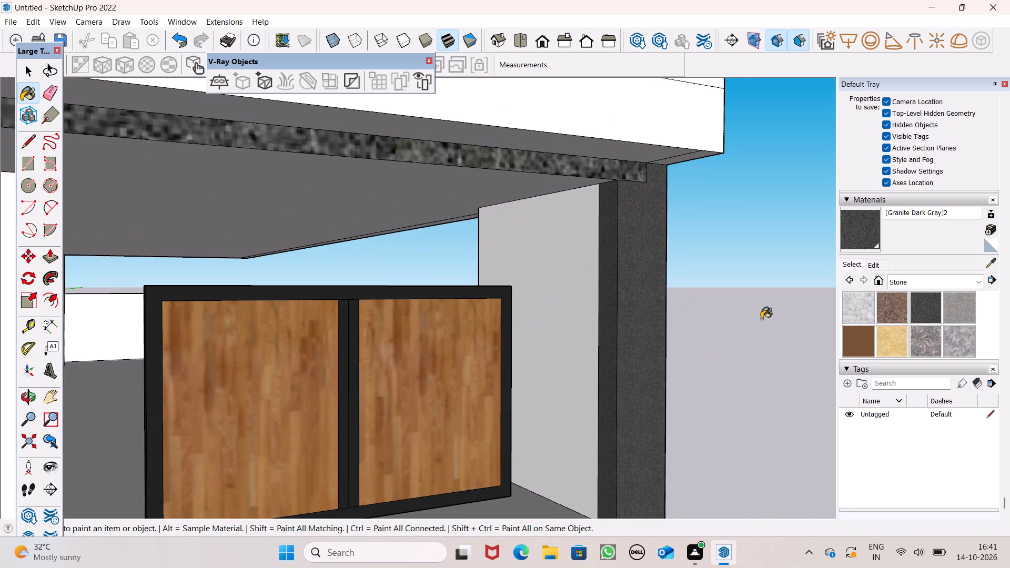
# Set the dark gray granite material's texture size to 12' wide.
pyautogui.scroll(-1, 910, 313)
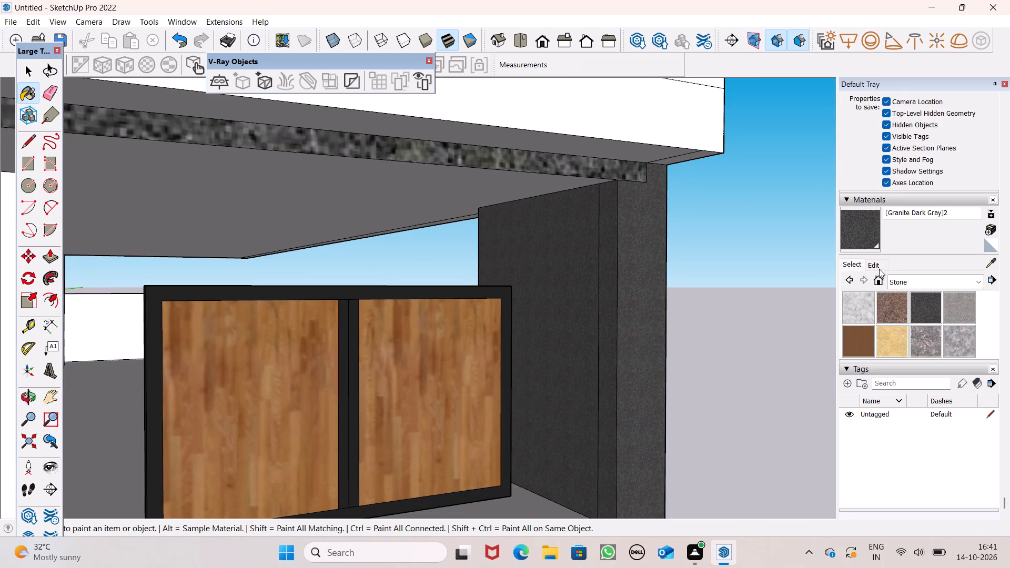
pyautogui.click(874, 262)
pyautogui.click(880, 415)
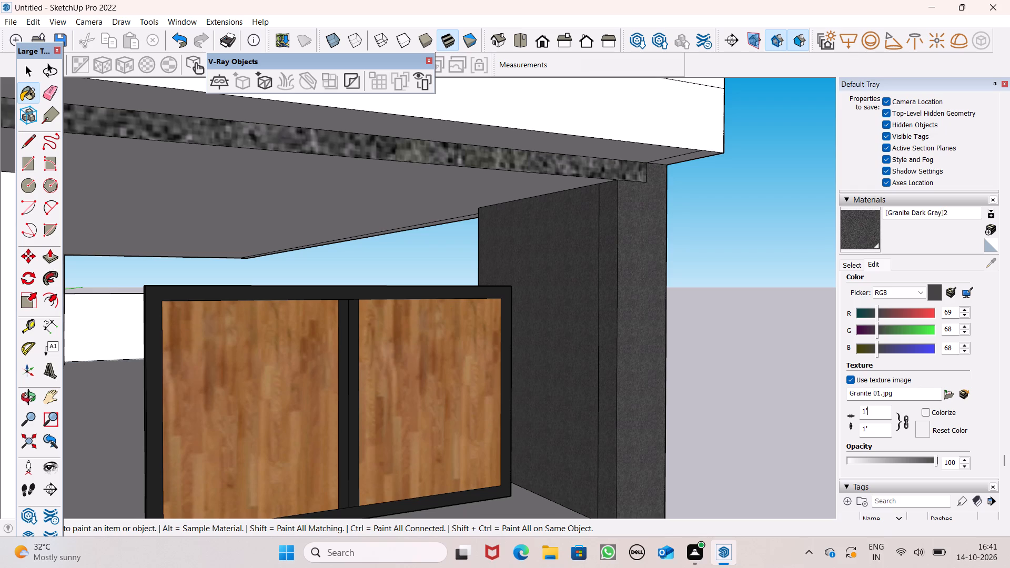
pyautogui.press('BackSpace')
pyautogui.press('BackSpace')
pyautogui.press('BackSpace')
pyautogui.press('BackSpace')
pyautogui.press('BackSpace')
pyautogui.press('BackSpace')
pyautogui.press('BackSpace')
pyautogui.press('BackSpace')
pyautogui.press('BackSpace')
pyautogui.press('BackSpace')
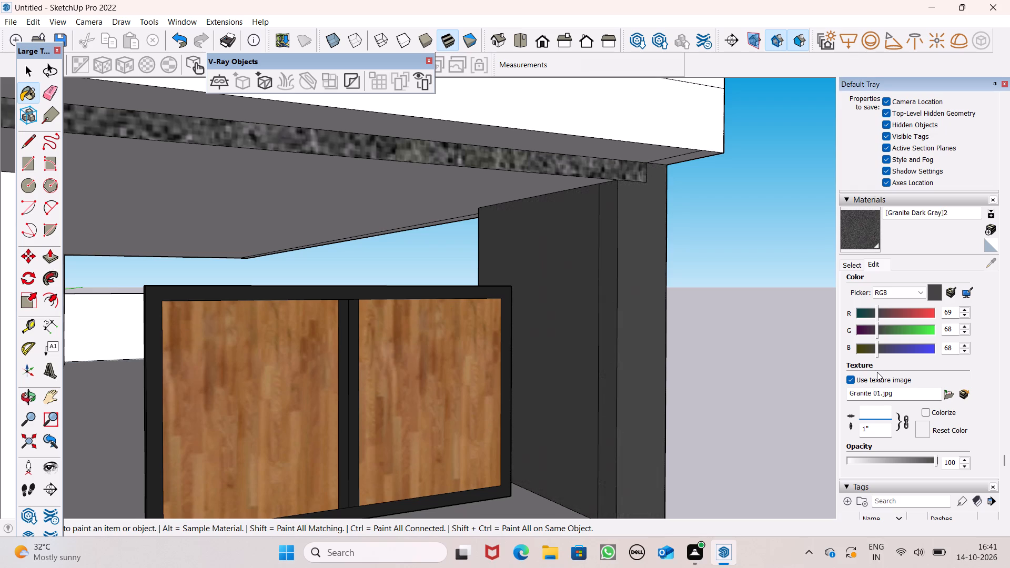
pyautogui.write("12'")
pyautogui.press('Return')
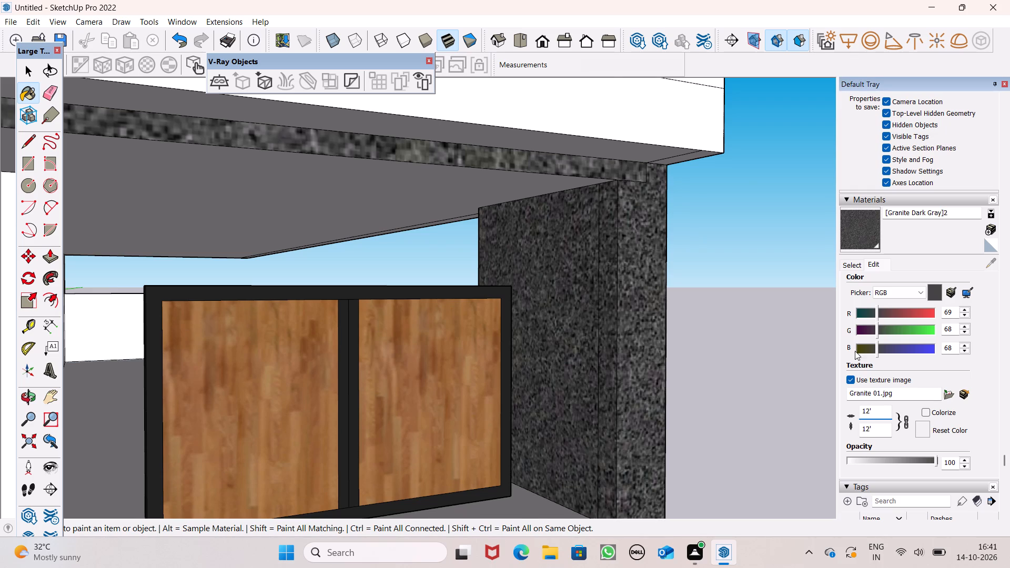
# Paint the end face of the granite side wall, inside the long side opening, with the same granite.
pyautogui.scroll(-1, 836, 344)
pyautogui.scroll(-1, 765, 341)
pyautogui.moveTo(682, 357); pyautogui.dragTo(0, 373, button='middle')
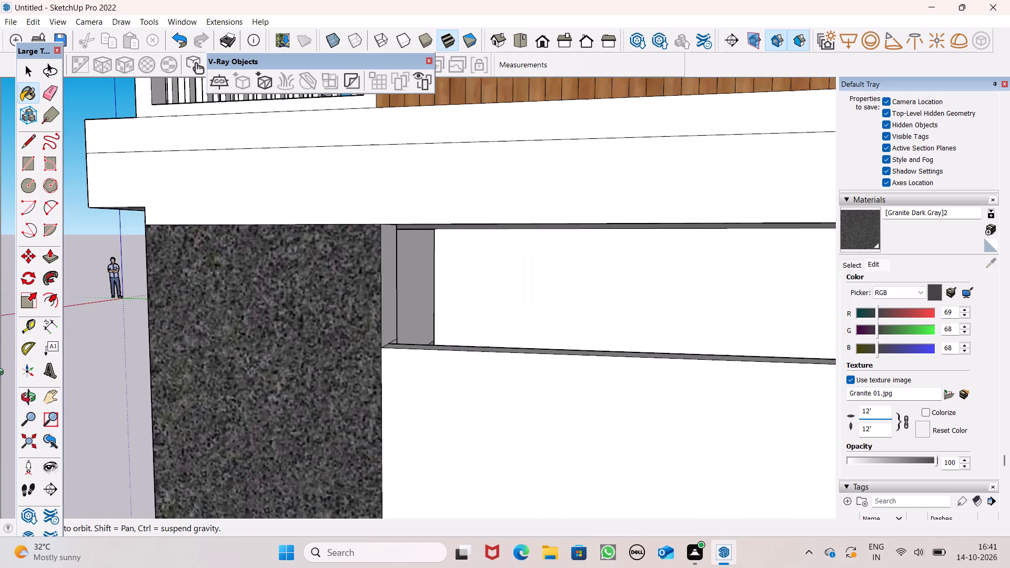
pyautogui.moveTo(0, 373); pyautogui.dragTo(0, 372, button='middle')
pyautogui.scroll(3, 326, 304)
pyautogui.click(342, 300)
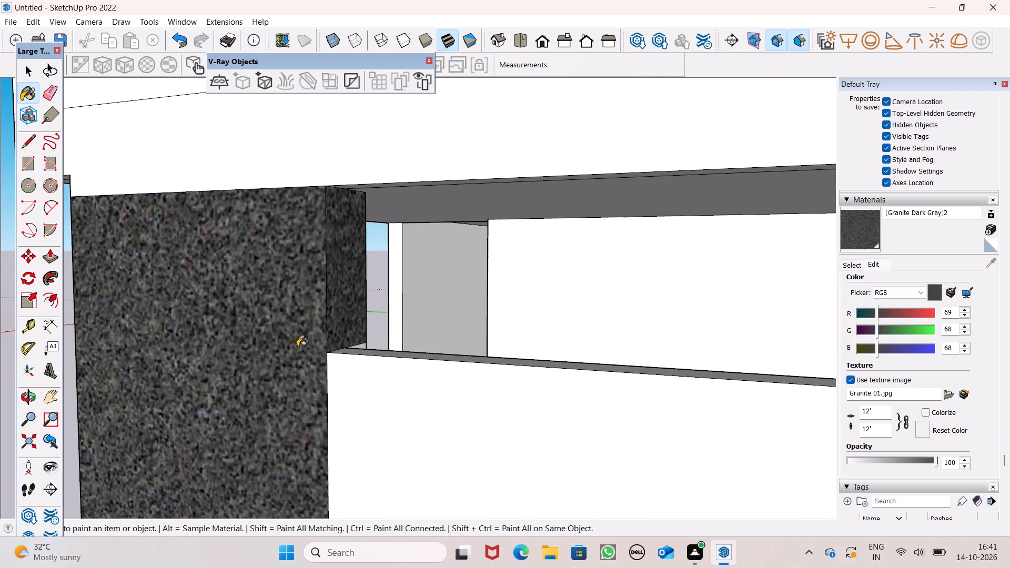
# Move the wooden gate about 3' 4" so its lower corner sits on the front base against the granite pillar.
pyautogui.moveTo(518, 379); pyautogui.dragTo(801, 389, button='middle')
pyautogui.scroll(-10, 531, 323)
pyautogui.moveTo(541, 382); pyautogui.dragTo(788, 405, button='middle')
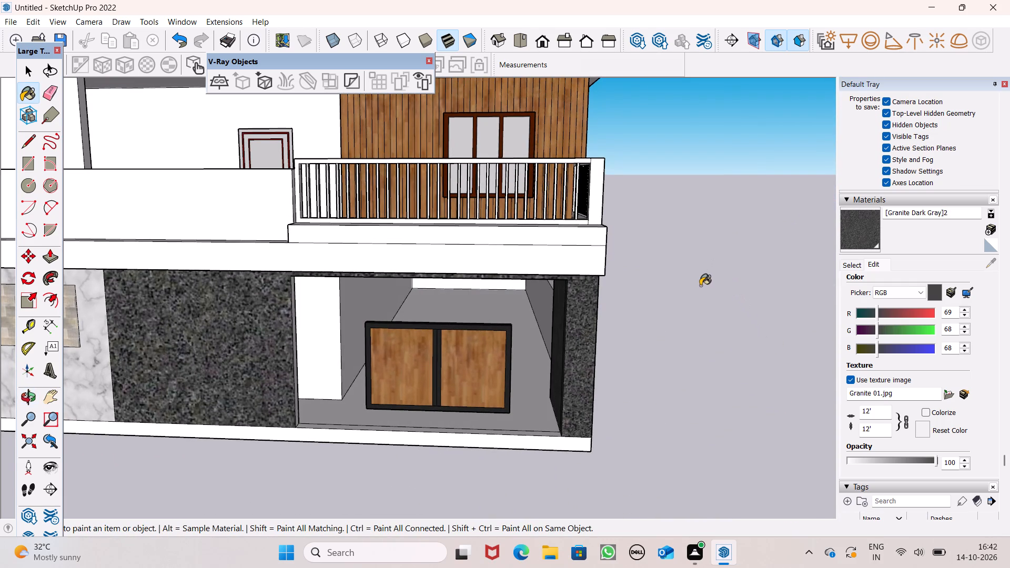
pyautogui.scroll(-1, 645, 301)
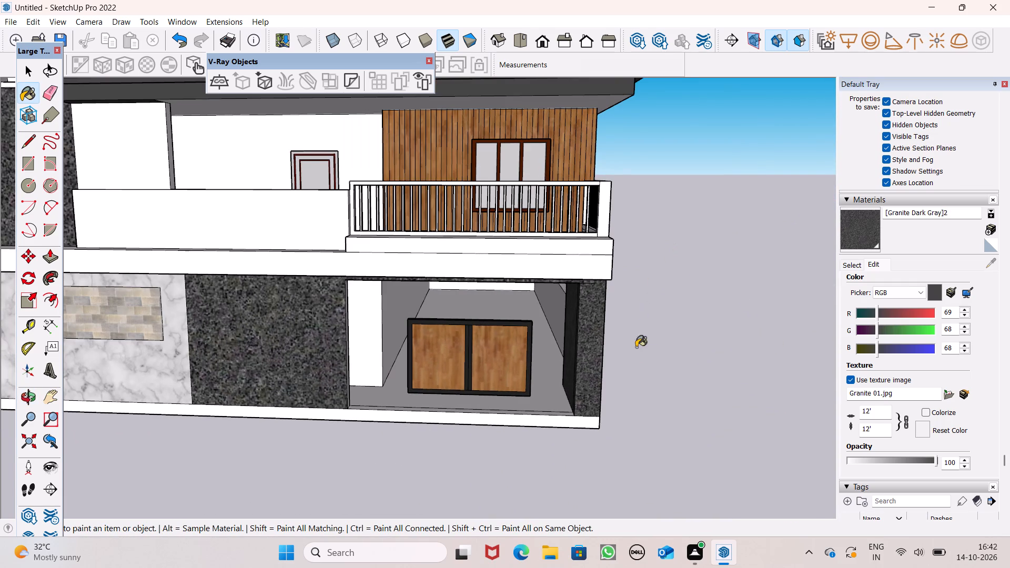
pyautogui.moveTo(632, 392); pyautogui.dragTo(634, 419, button='middle')
pyautogui.scroll(1, 634, 414)
pyautogui.press('space')
pyautogui.click(460, 380)
pyautogui.scroll(1, 571, 416)
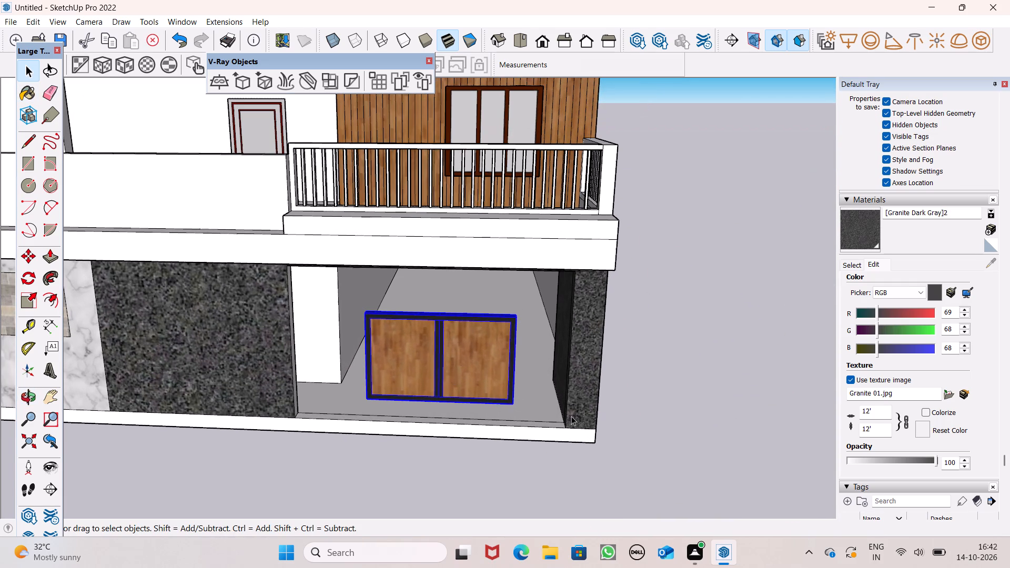
pyautogui.press('m')
pyautogui.press('Return')
pyautogui.moveTo(514, 401); pyautogui.dragTo(574, 428)
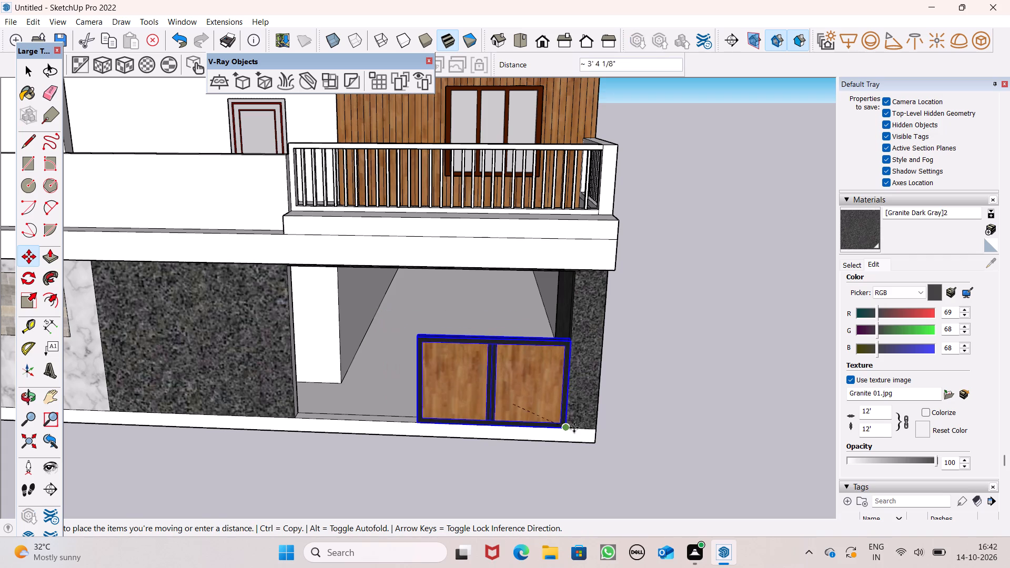
pyautogui.moveTo(574, 428); pyautogui.dragTo(567, 428)
# Scale the gate wider along the red axis until it spans the parking opening to the granite wall's edge.
pyautogui.moveTo(567, 463); pyautogui.dragTo(723, 428, button='middle')
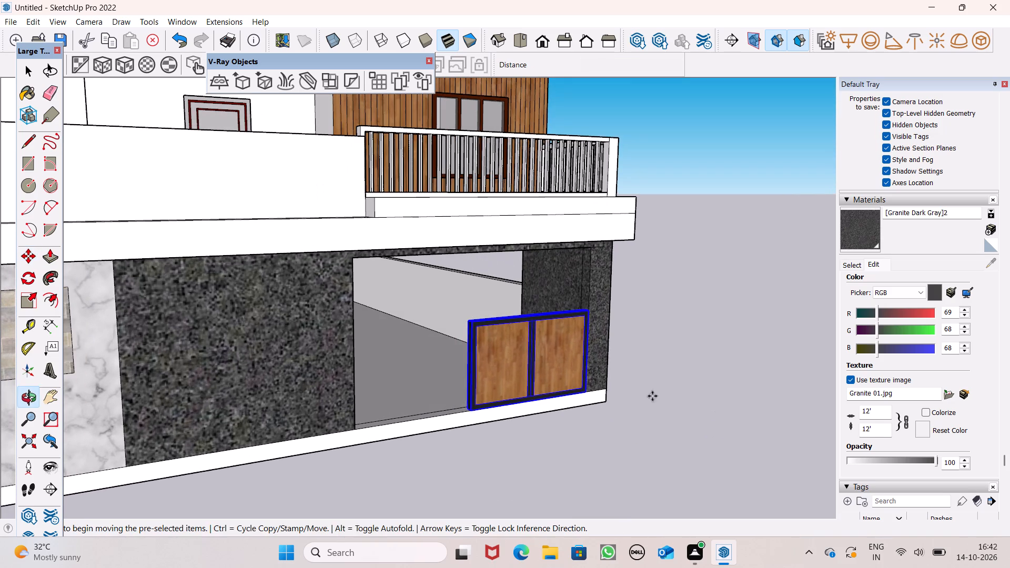
pyautogui.click(29, 310)
pyautogui.moveTo(259, 473); pyautogui.dragTo(362, 509, button='middle')
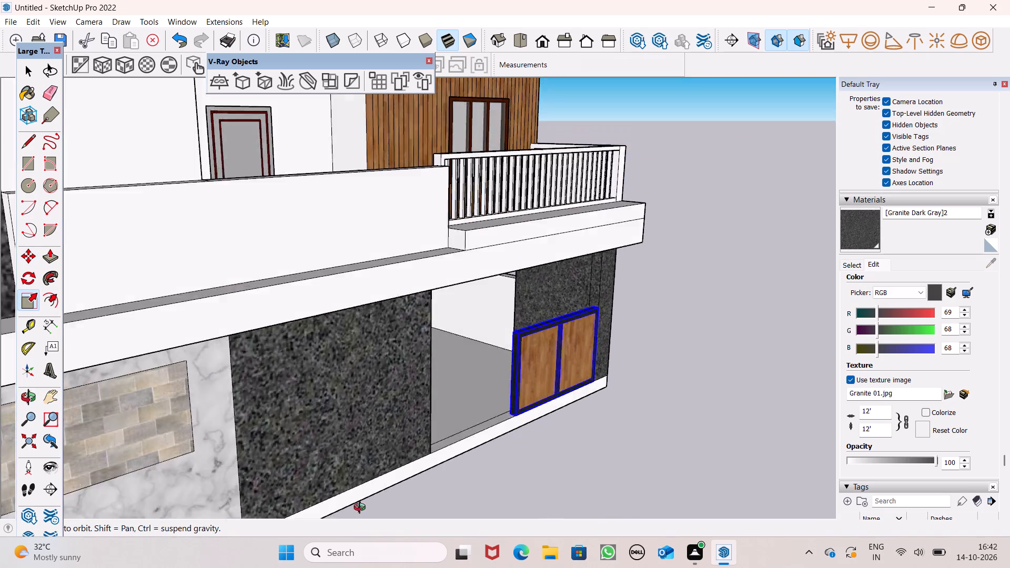
pyautogui.moveTo(362, 509); pyautogui.dragTo(401, 493, button='middle')
pyautogui.scroll(1, 395, 498)
pyautogui.scroll(1, 571, 394)
pyautogui.scroll(-1, 571, 392)
pyautogui.scroll(1, 570, 386)
pyautogui.scroll(4, 536, 347)
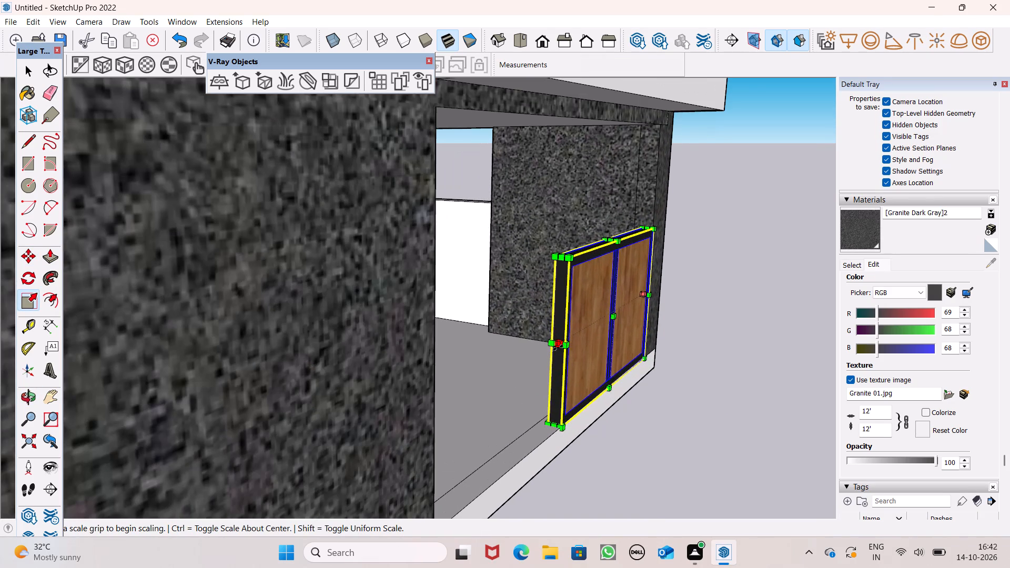
pyautogui.moveTo(558, 348); pyautogui.dragTo(436, 429)
pyautogui.scroll(-2, 684, 349)
pyautogui.scroll(1, 684, 362)
pyautogui.scroll(-1, 684, 363)
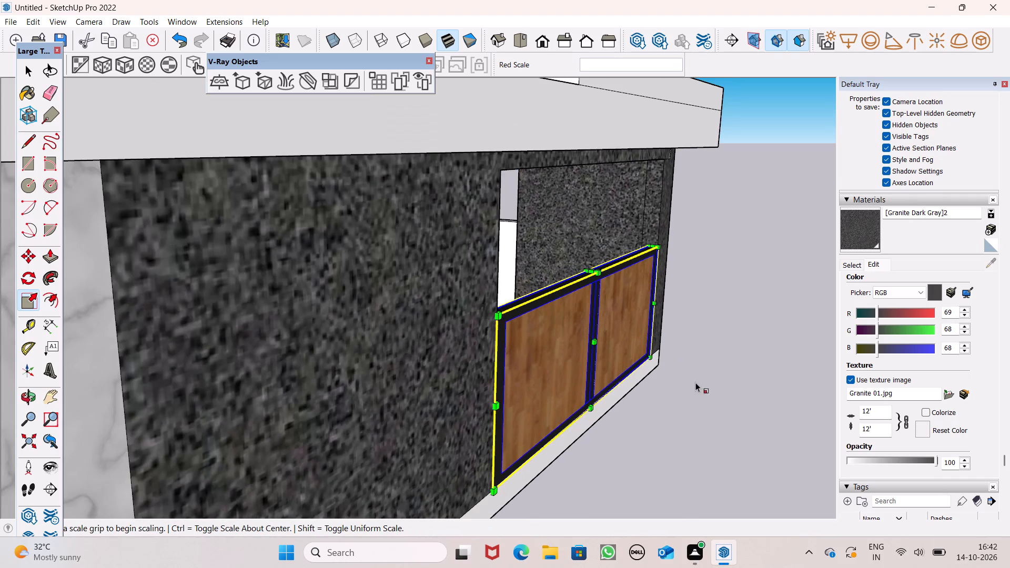
# Scale the gate taller along the blue axis so it fills most of the parking opening's height.
pyautogui.moveTo(695, 388); pyautogui.dragTo(502, 427, button='middle')
pyautogui.scroll(4, 600, 299)
pyautogui.moveTo(591, 328); pyautogui.dragTo(561, 174)
pyautogui.scroll(-4, 648, 302)
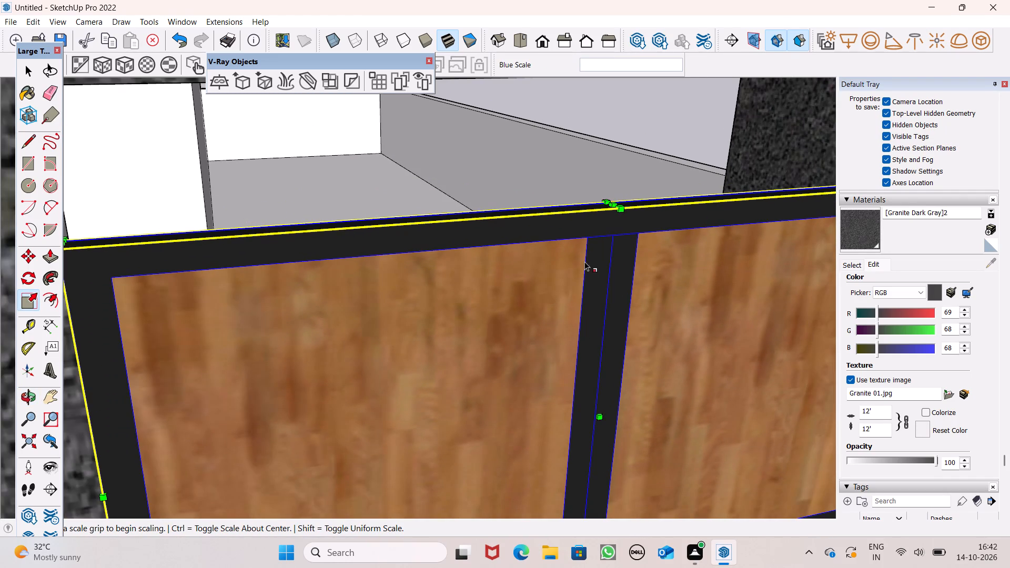
pyautogui.scroll(-11, 581, 251)
pyautogui.click(668, 436)
pyautogui.press('space')
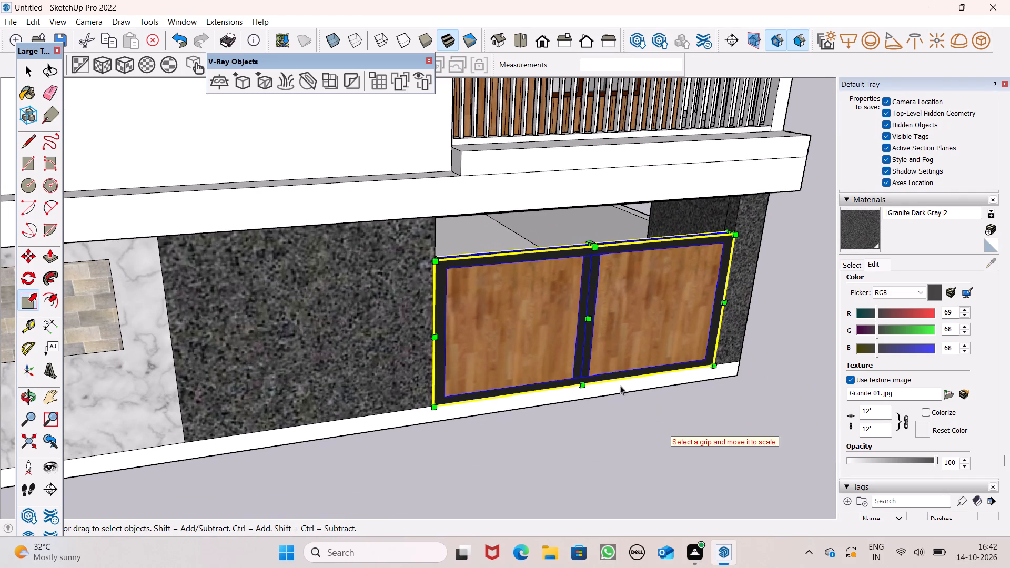
pyautogui.moveTo(648, 450); pyautogui.dragTo(648, 443)
# Scale the gate's height down slightly along the blue axis, leaving a wider gap below the opening's top.
pyautogui.scroll(-1, 573, 312)
pyautogui.moveTo(663, 351); pyautogui.dragTo(580, 265, button='middle')
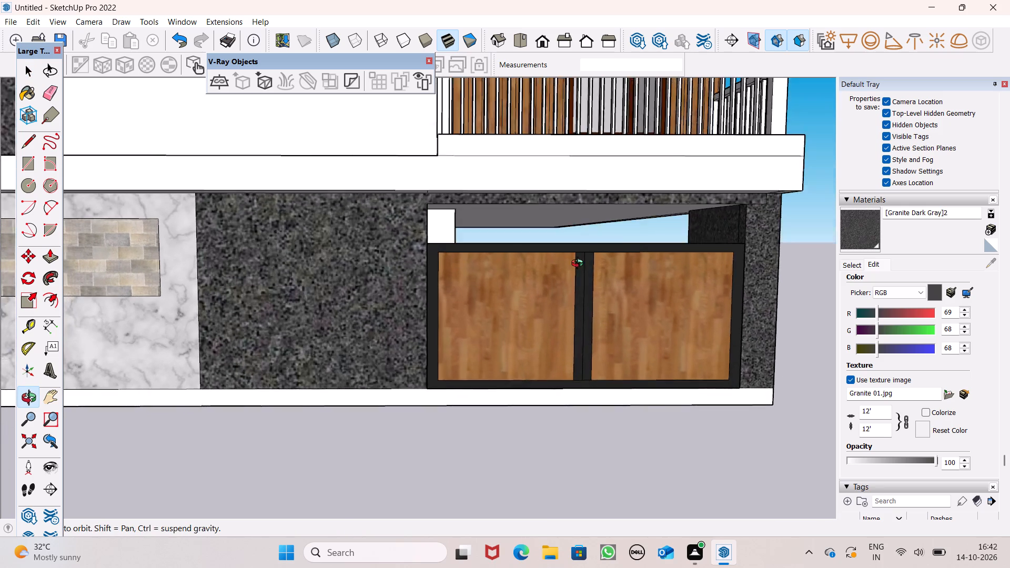
pyautogui.moveTo(580, 265); pyautogui.dragTo(550, 242, button='middle')
pyautogui.scroll(-2, 567, 262)
pyautogui.scroll(-2, 628, 296)
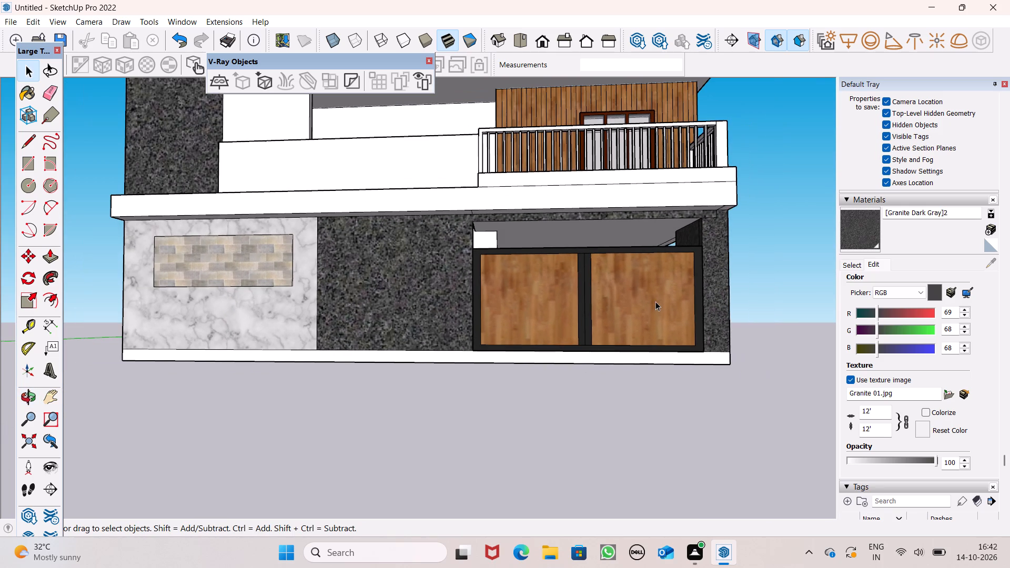
pyautogui.moveTo(660, 320); pyautogui.dragTo(673, 351, button='middle')
pyautogui.click(575, 316)
pyautogui.moveTo(580, 290); pyautogui.dragTo(620, 410, button='middle')
pyautogui.scroll(3, 584, 281)
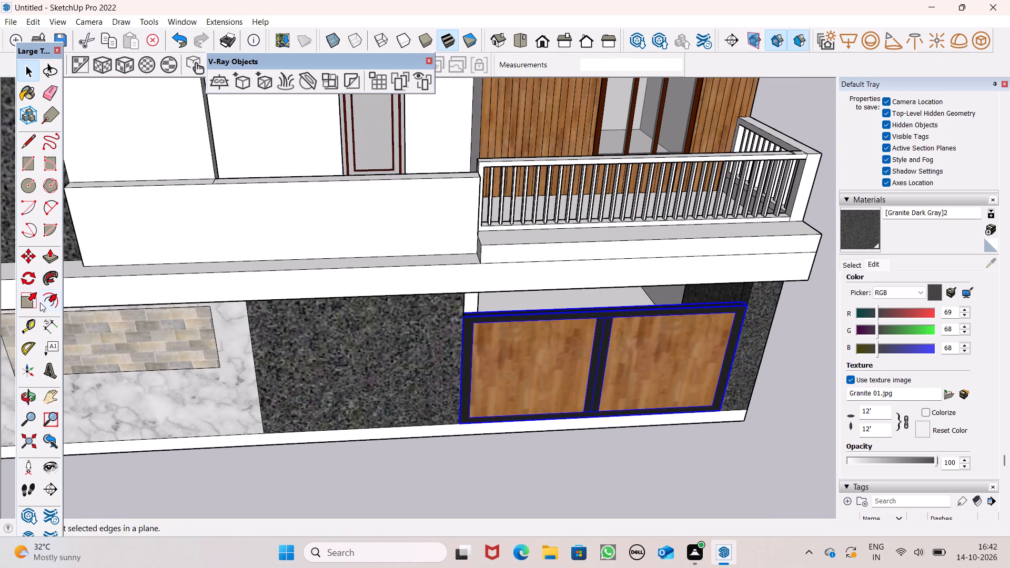
pyautogui.click(37, 302)
pyautogui.scroll(5, 618, 282)
pyautogui.scroll(-1, 589, 322)
pyautogui.scroll(4, 589, 322)
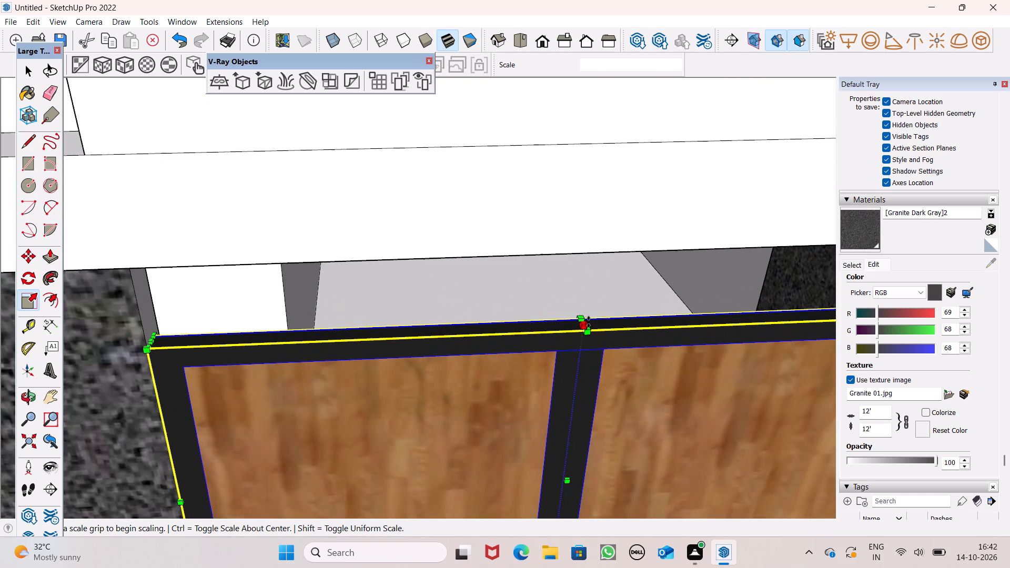
pyautogui.moveTo(589, 322); pyautogui.dragTo(573, 374)
pyautogui.scroll(-1, 490, 190)
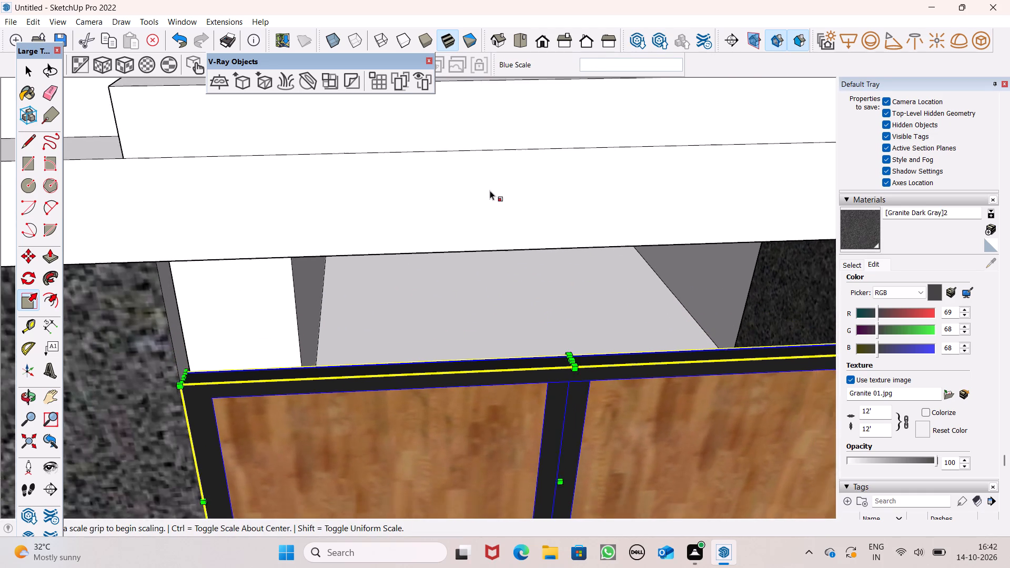
pyautogui.scroll(-14, 490, 190)
pyautogui.moveTo(635, 346); pyautogui.dragTo(610, 261, button='middle')
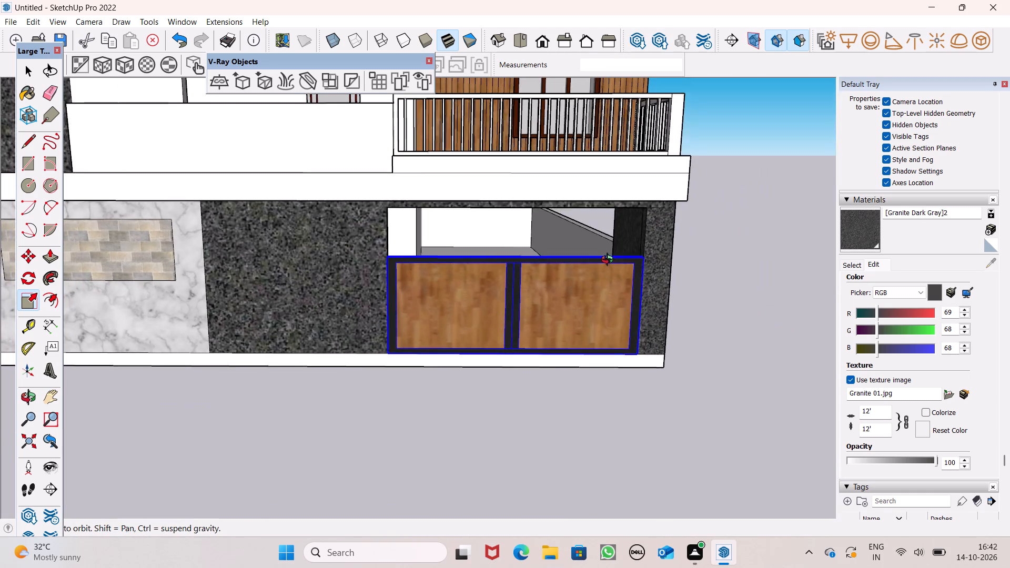
pyautogui.moveTo(610, 261); pyautogui.dragTo(603, 245, button='middle')
pyautogui.press('space')
pyautogui.click(710, 272)
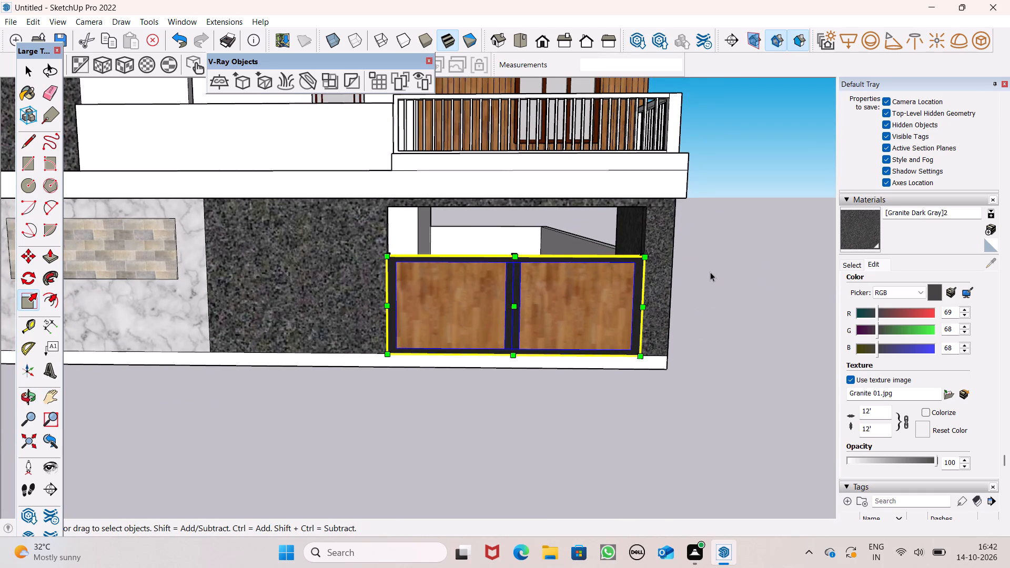
# Paint the rectangular stone-tile panel in the ground-floor marble wall with the dark gray granite material.
pyautogui.scroll(-1, 541, 261)
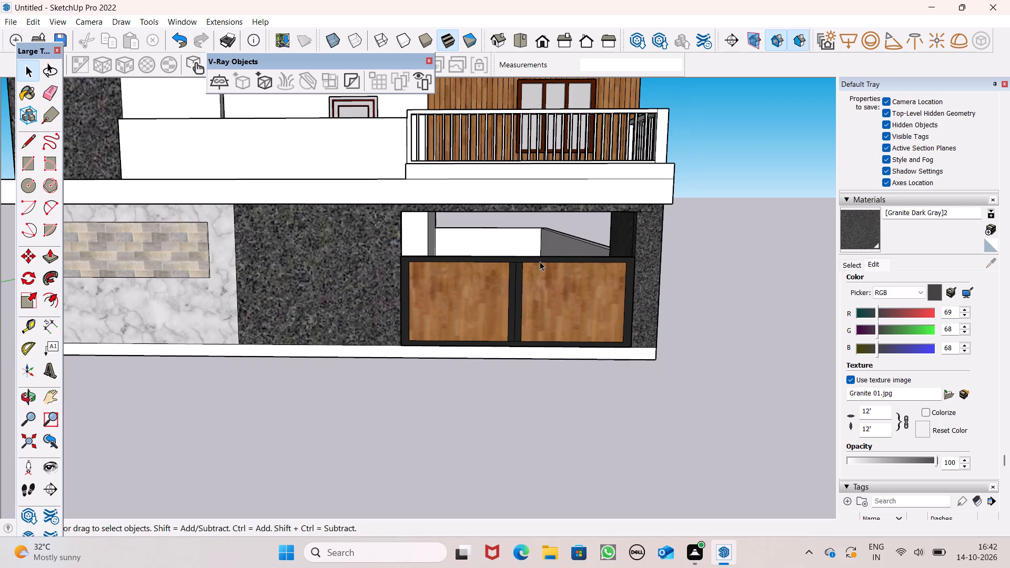
pyautogui.scroll(-4, 507, 255)
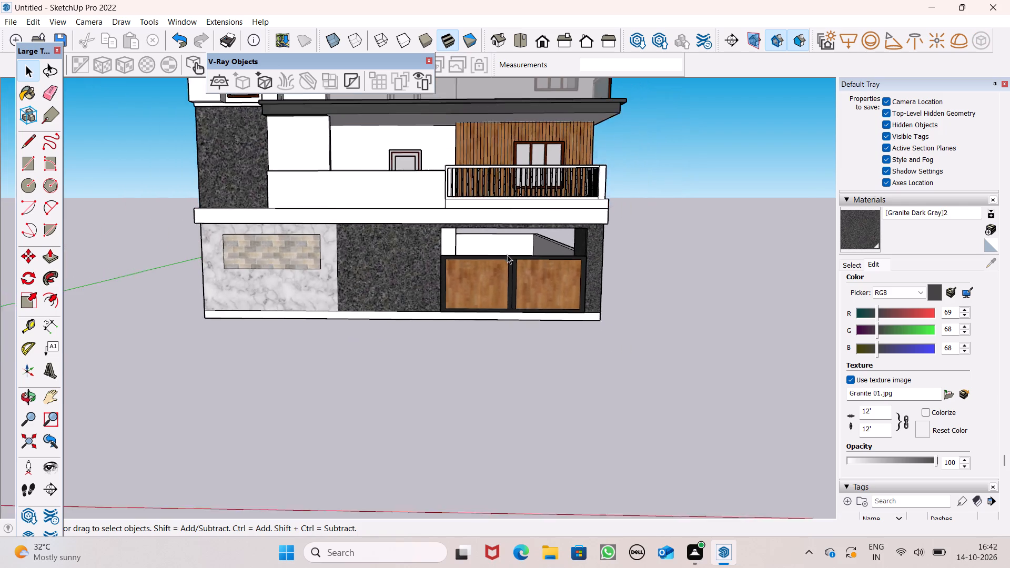
pyautogui.scroll(-1, 507, 255)
pyautogui.scroll(-1, 543, 282)
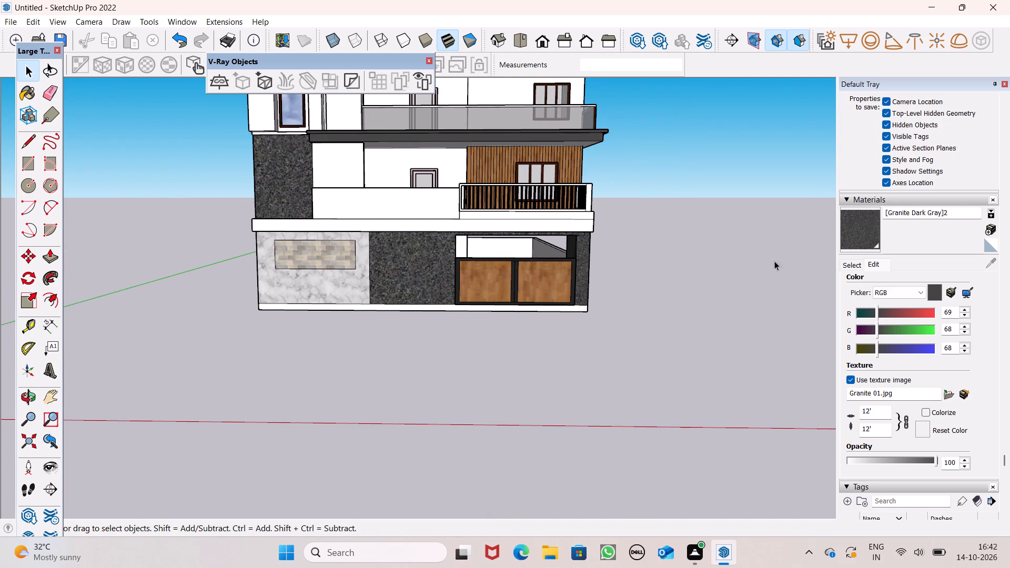
pyautogui.click(878, 232)
pyautogui.click(345, 260)
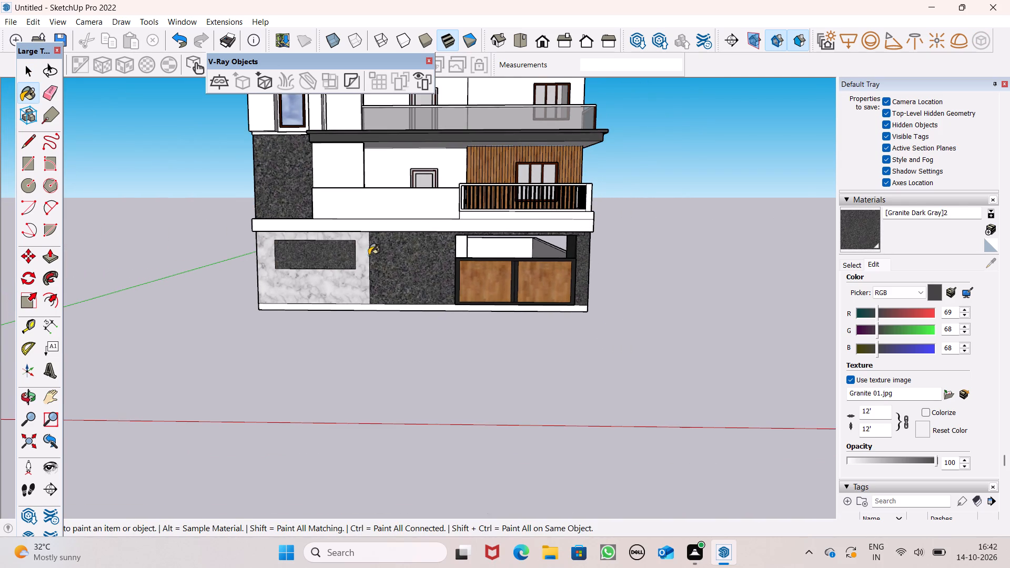
# Paint the front face of the base strip beneath the ground floor with the Stone Vein Gray material.
pyautogui.scroll(-1, 624, 326)
pyautogui.moveTo(593, 309); pyautogui.dragTo(627, 337, button='middle')
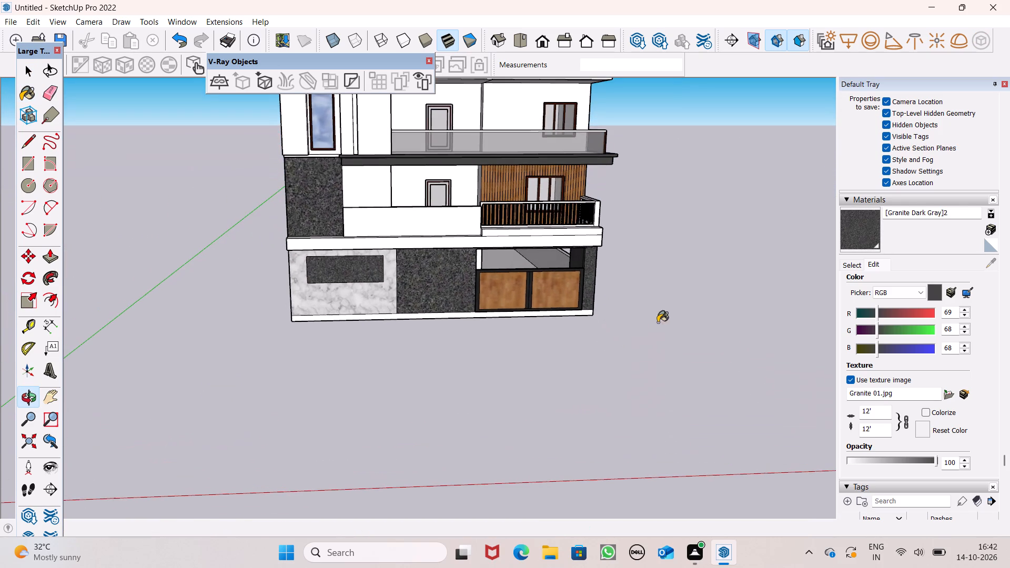
pyautogui.click(849, 263)
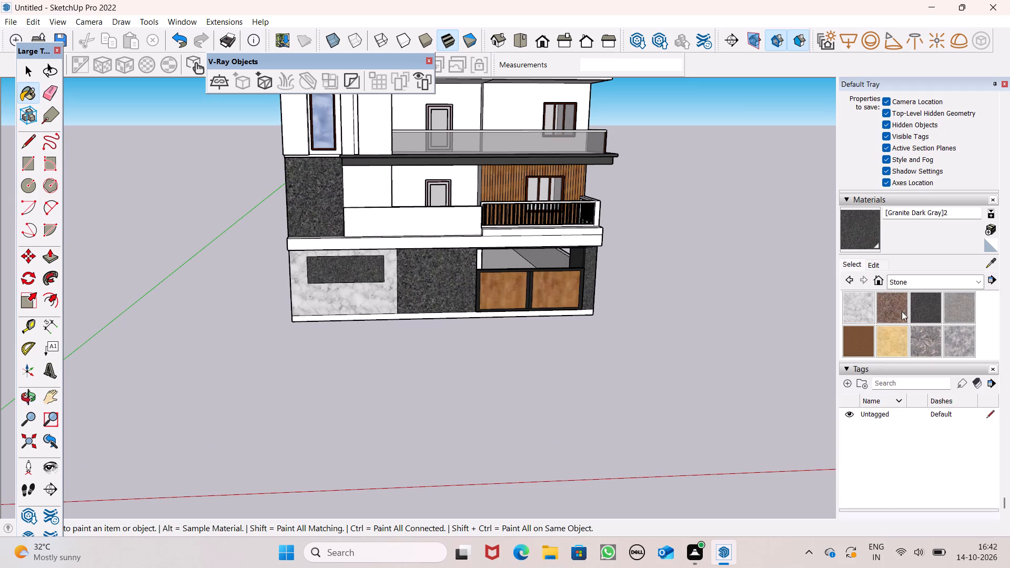
pyautogui.click(954, 337)
pyautogui.scroll(8, 522, 318)
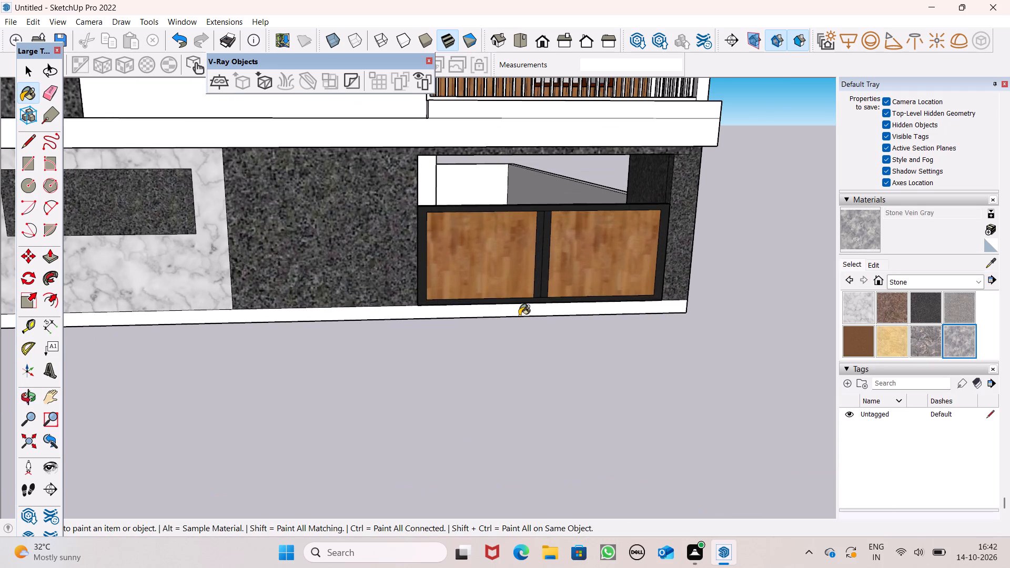
pyautogui.click(551, 307)
# Examine the whole front facade from farther away to review the applied materials and the gate.
pyautogui.scroll(-2, 557, 307)
pyautogui.scroll(1, 557, 307)
pyautogui.scroll(-3, 580, 255)
pyautogui.scroll(1, 580, 255)
pyautogui.scroll(-7, 580, 255)
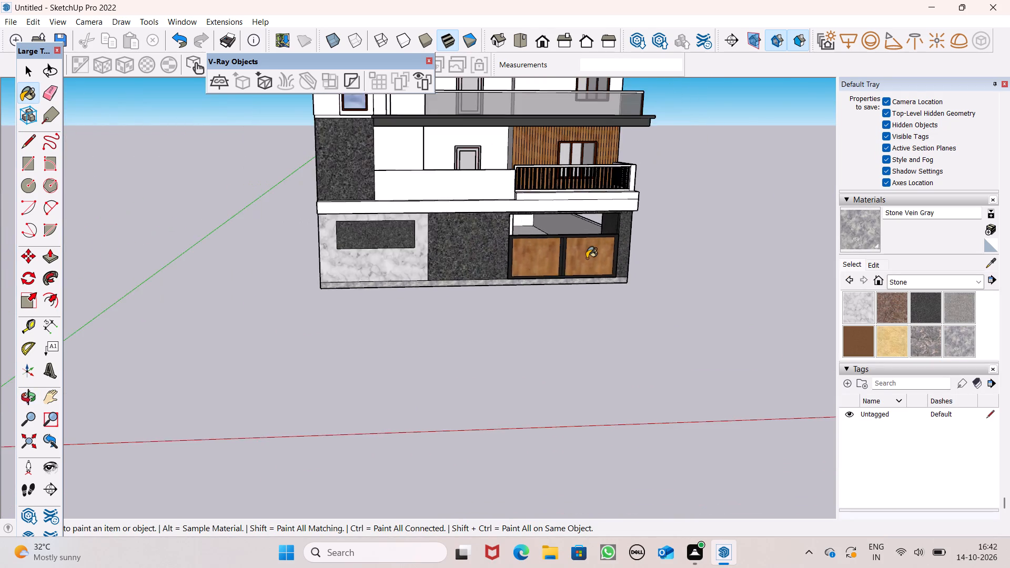
pyautogui.scroll(-3, 587, 258)
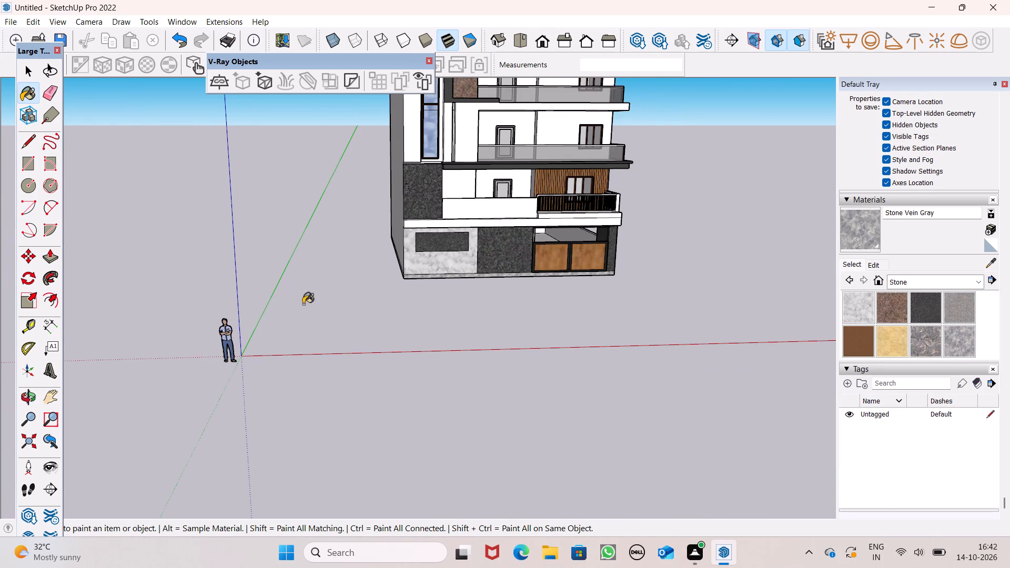
pyautogui.scroll(-3, 407, 292)
pyautogui.moveTo(470, 288); pyautogui.dragTo(459, 338, button='middle')
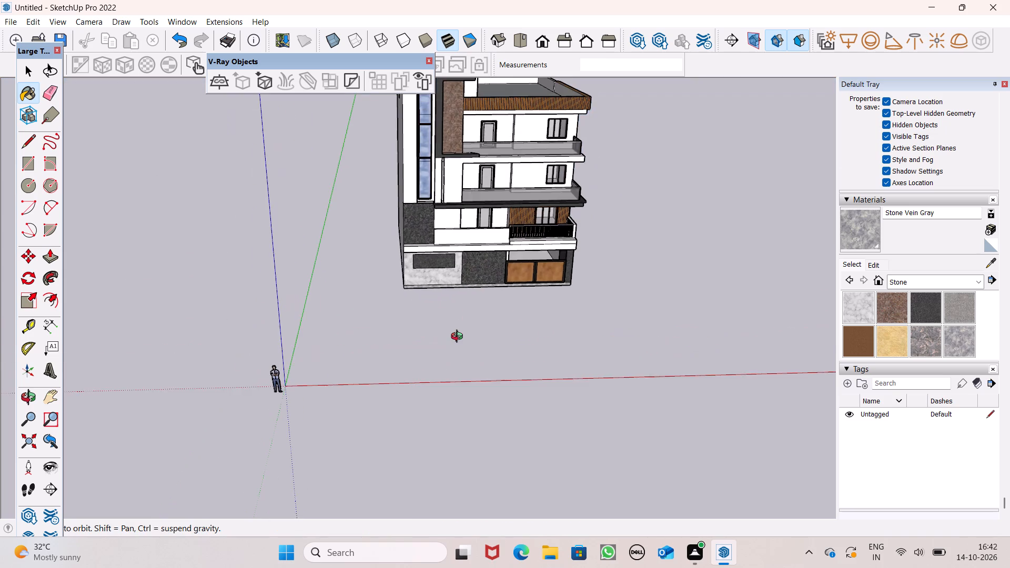
pyautogui.moveTo(459, 338); pyautogui.dragTo(402, 324, button='middle')
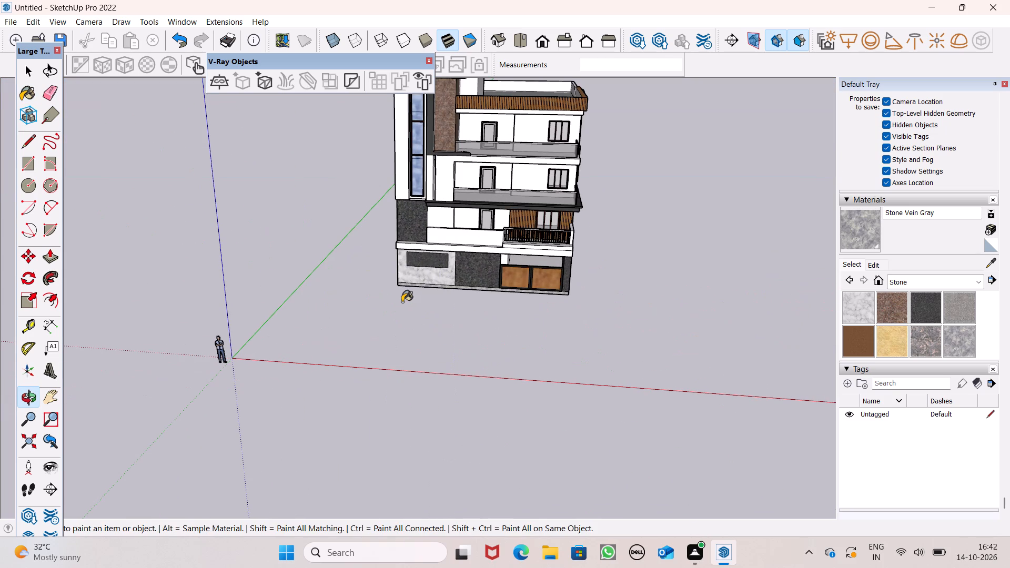
pyautogui.scroll(-1, 483, 278)
pyautogui.scroll(-4, 483, 219)
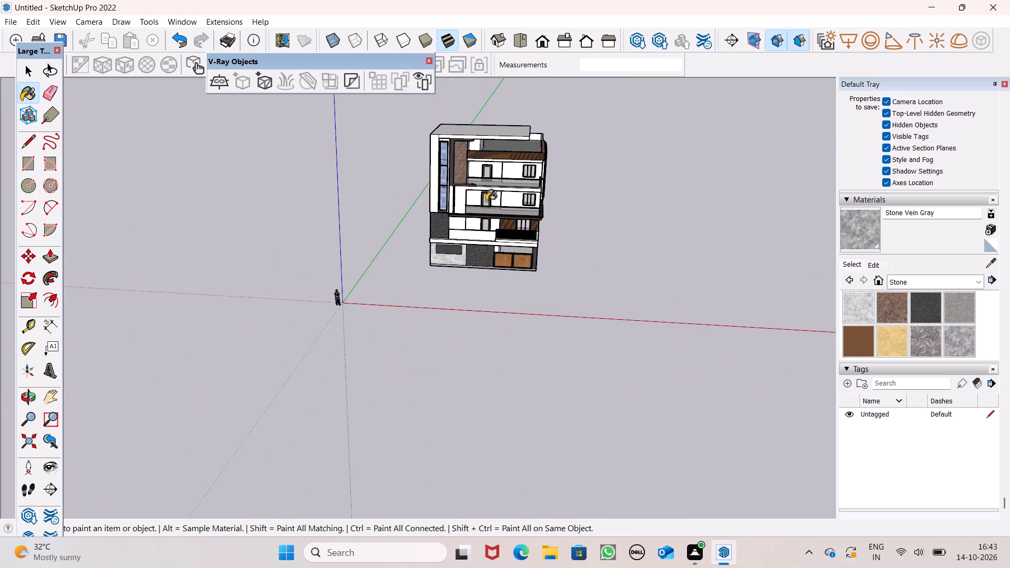
# Draw a horizontal line about 16' 2 13/16" long across the top floor's window-side wall, just above the window.
pyautogui.scroll(4, 514, 146)
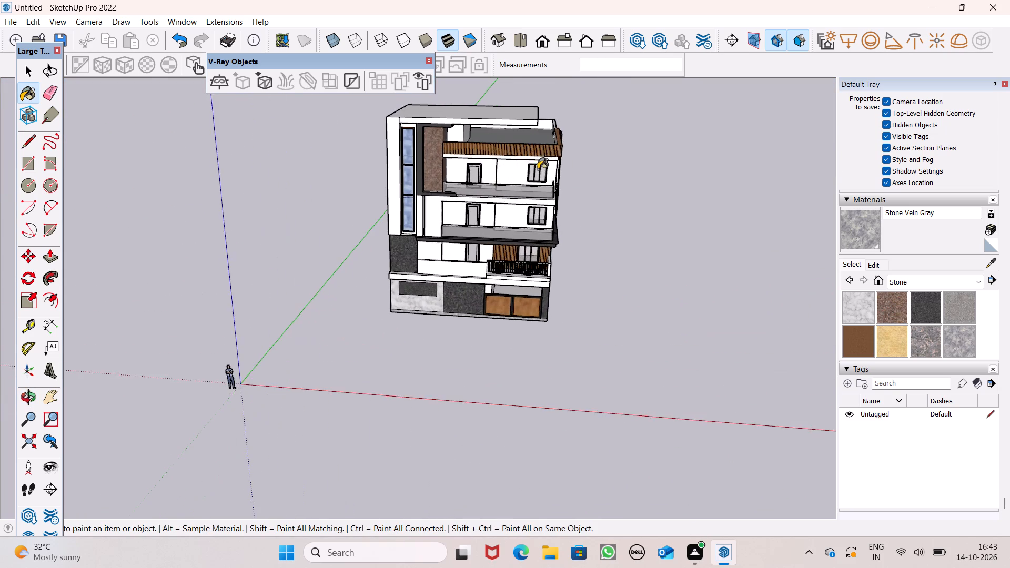
pyautogui.scroll(1, 538, 169)
pyautogui.moveTo(533, 170); pyautogui.dragTo(532, 94, button='middle')
pyautogui.scroll(1, 531, 99)
pyautogui.scroll(-1, 526, 138)
pyautogui.scroll(3, 526, 138)
pyautogui.scroll(-1, 527, 160)
pyautogui.scroll(4, 524, 166)
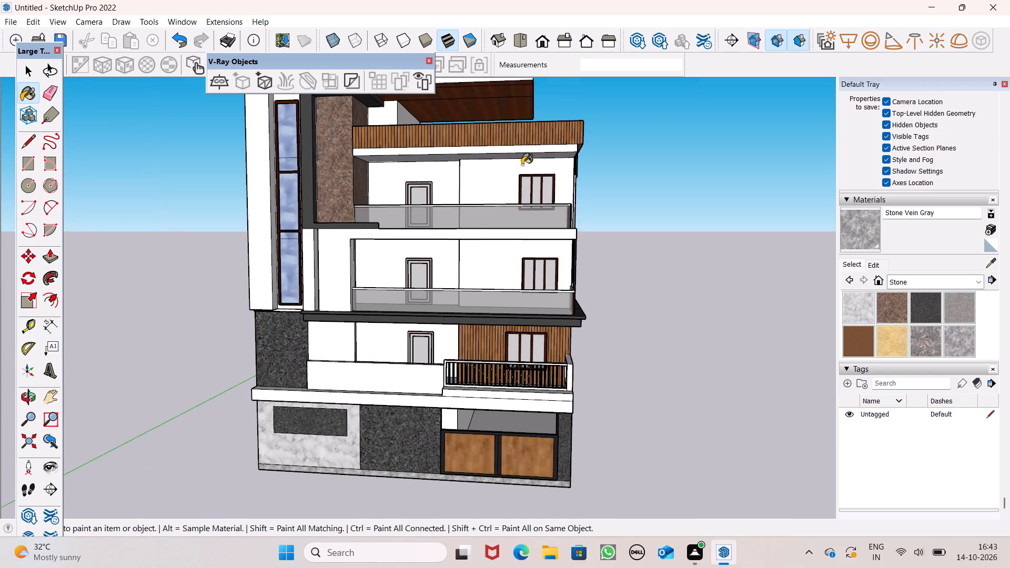
pyautogui.scroll(7, 522, 165)
pyautogui.scroll(-1, 543, 169)
pyautogui.moveTo(544, 170); pyautogui.dragTo(587, 205, button='middle')
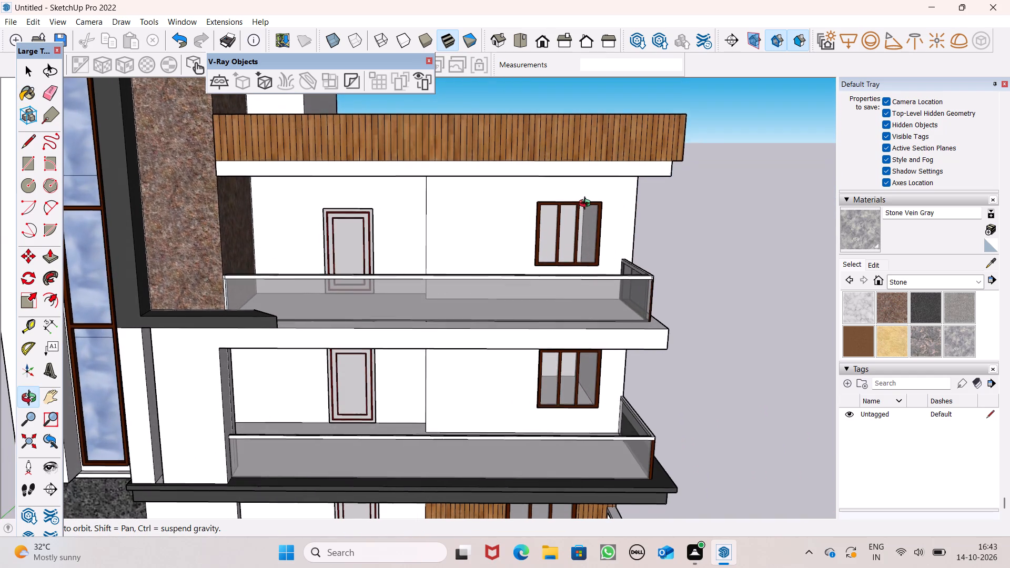
pyautogui.moveTo(587, 205); pyautogui.dragTo(588, 198, button='middle')
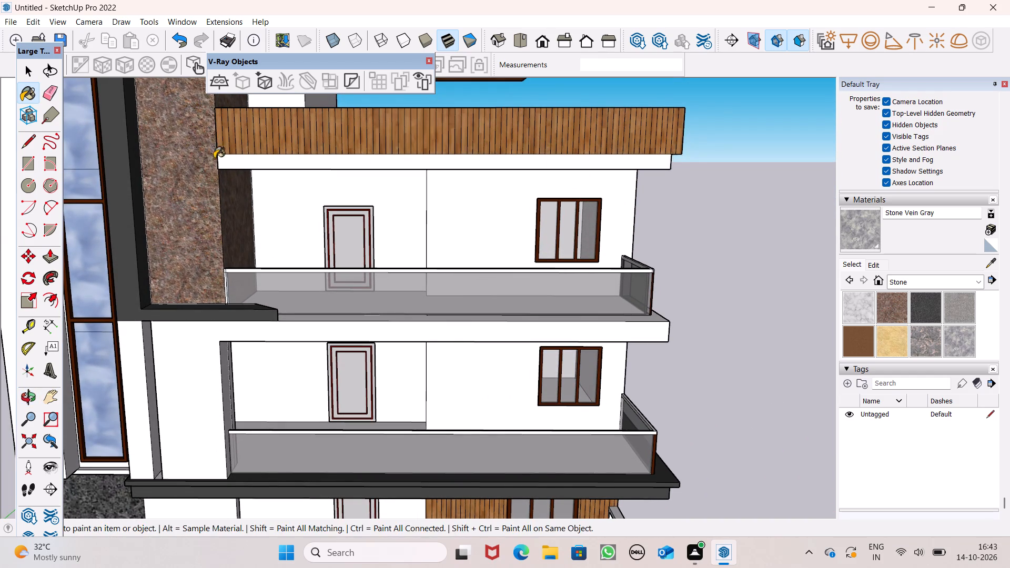
pyautogui.click(35, 146)
pyautogui.scroll(1, 539, 212)
pyautogui.scroll(-1, 539, 212)
pyautogui.scroll(6, 539, 212)
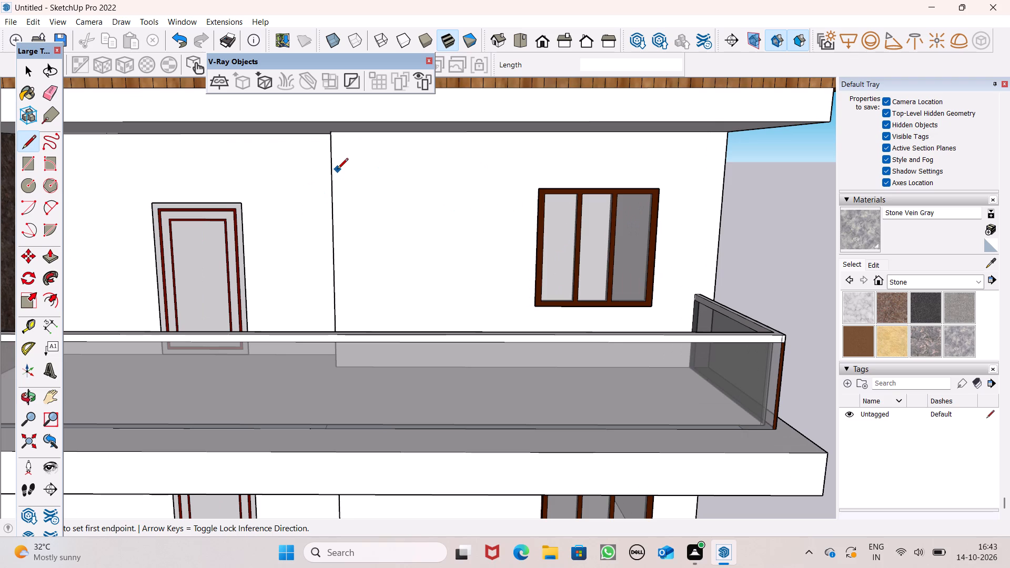
pyautogui.moveTo(334, 170); pyautogui.dragTo(369, 164)
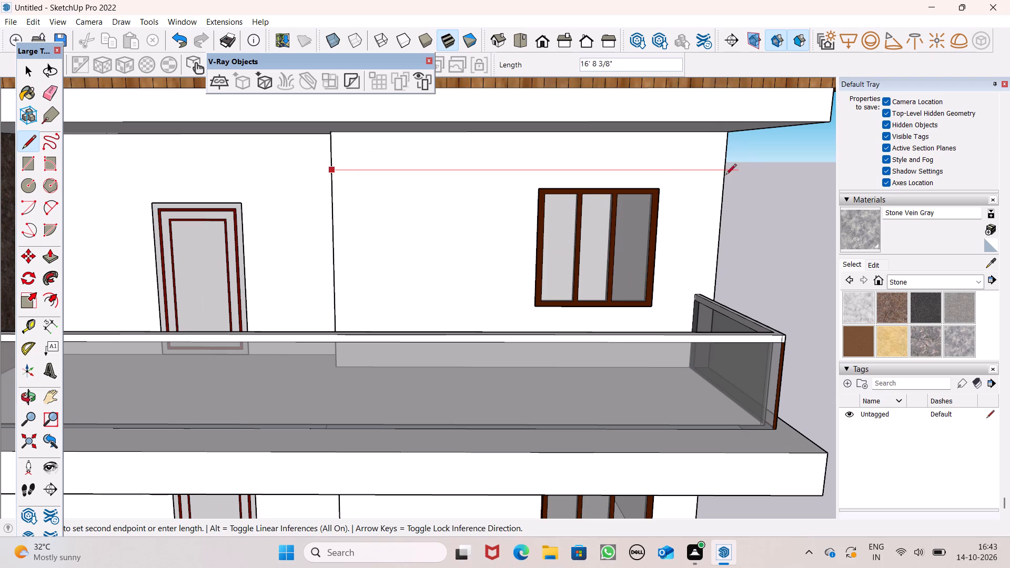
pyautogui.click(722, 170)
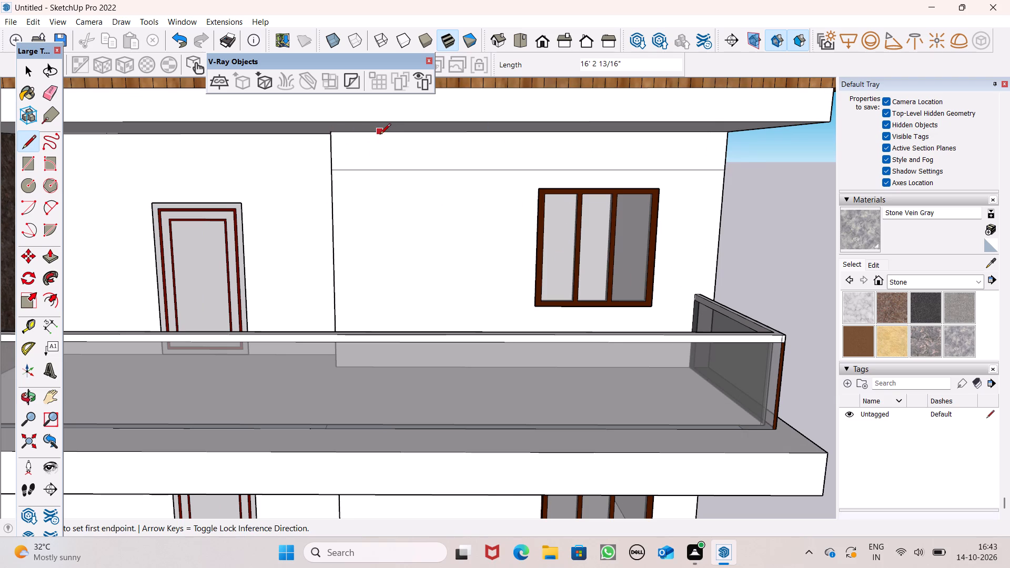
pyautogui.hotkey('ctrl', 'z')
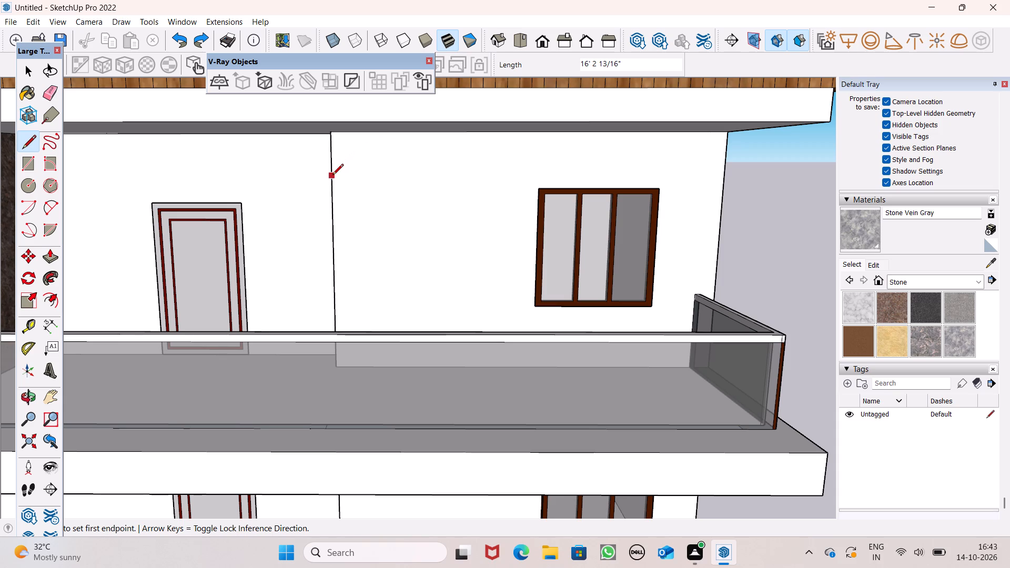
pyautogui.moveTo(332, 177); pyautogui.dragTo(361, 177)
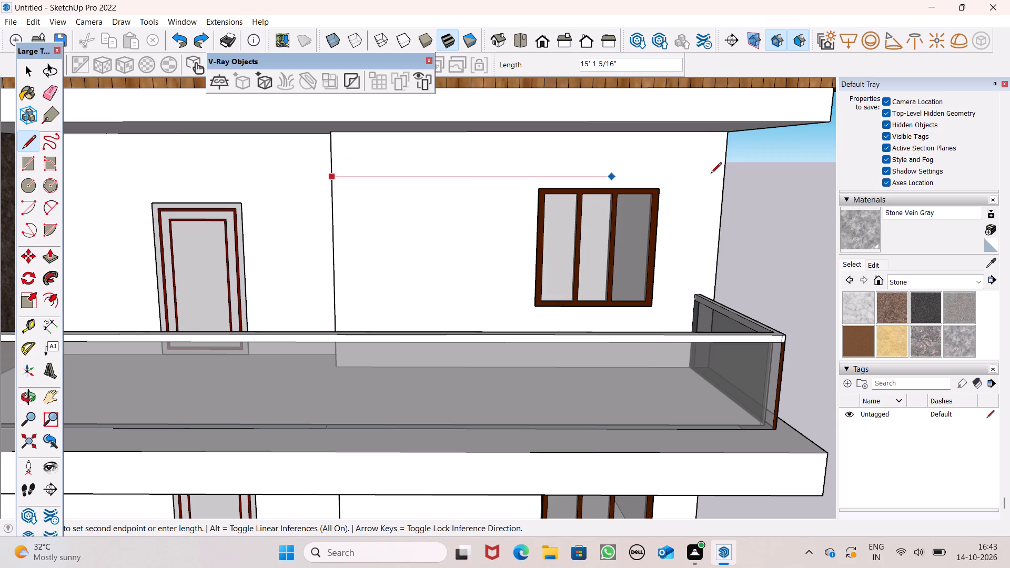
pyautogui.click(724, 170)
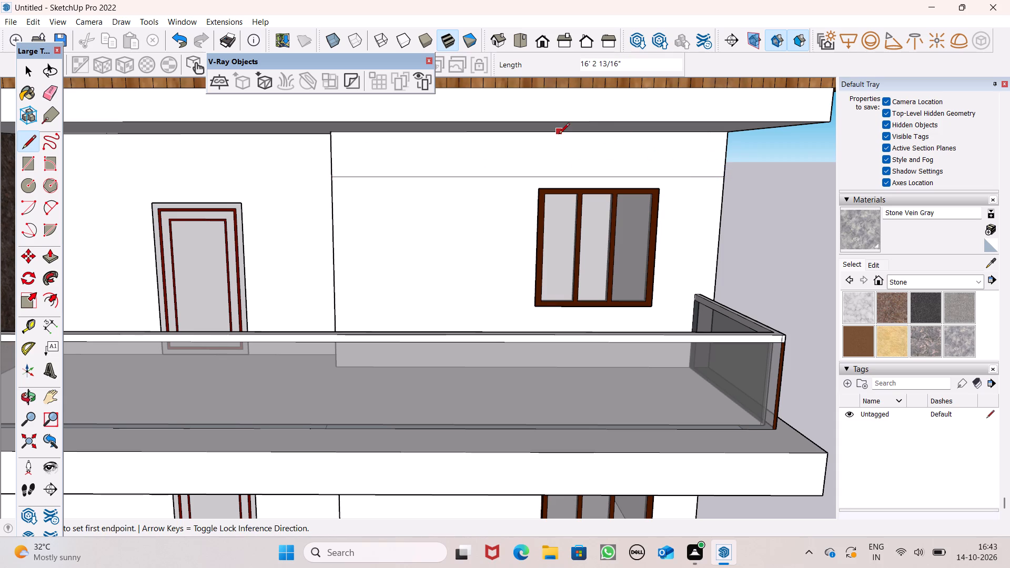
# Paint both the band above the line and the wall face around the window with Granite Light Gray.
pyautogui.scroll(1, 559, 135)
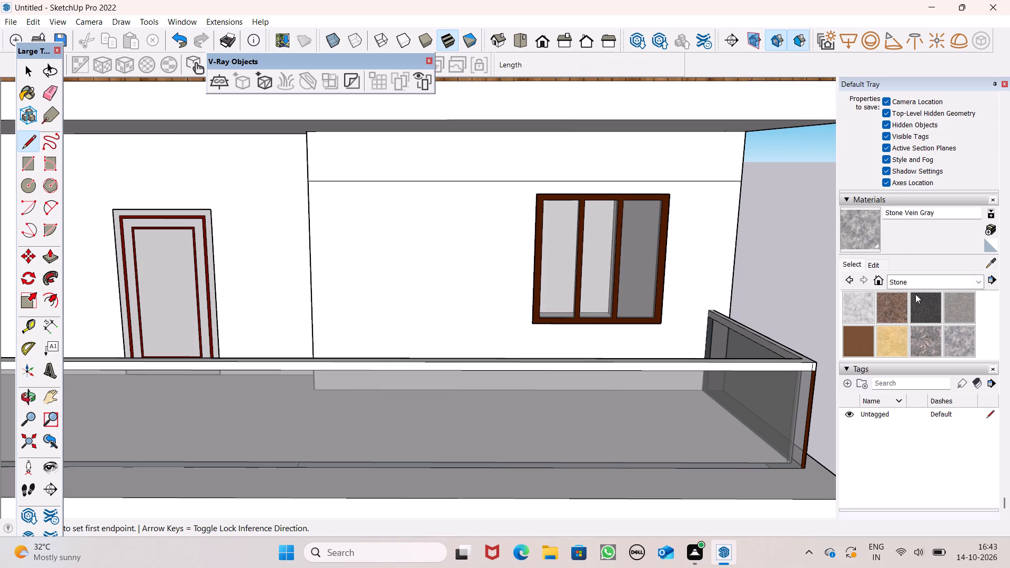
pyautogui.click(948, 344)
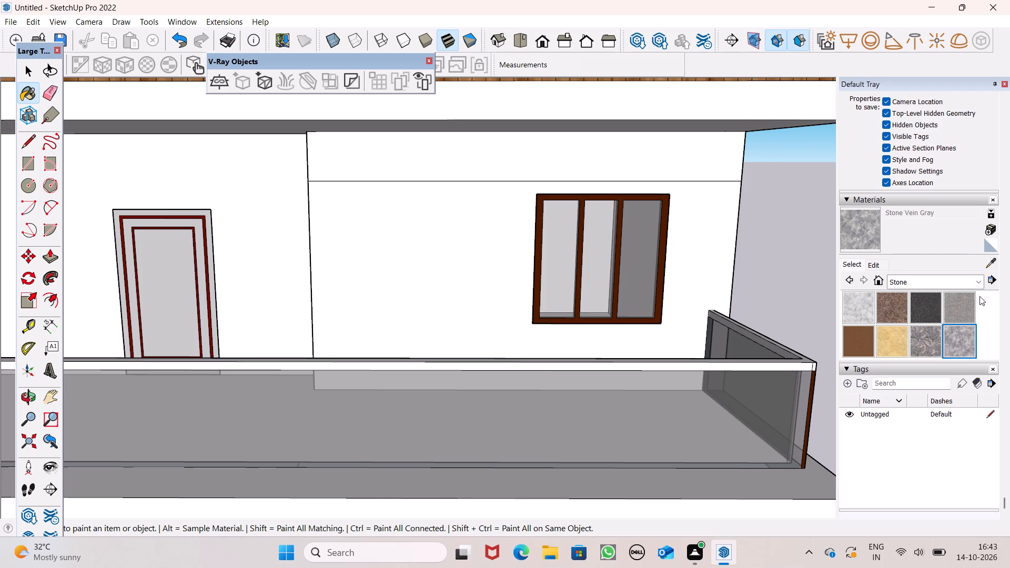
pyautogui.click(956, 299)
pyautogui.click(466, 207)
pyautogui.click(455, 164)
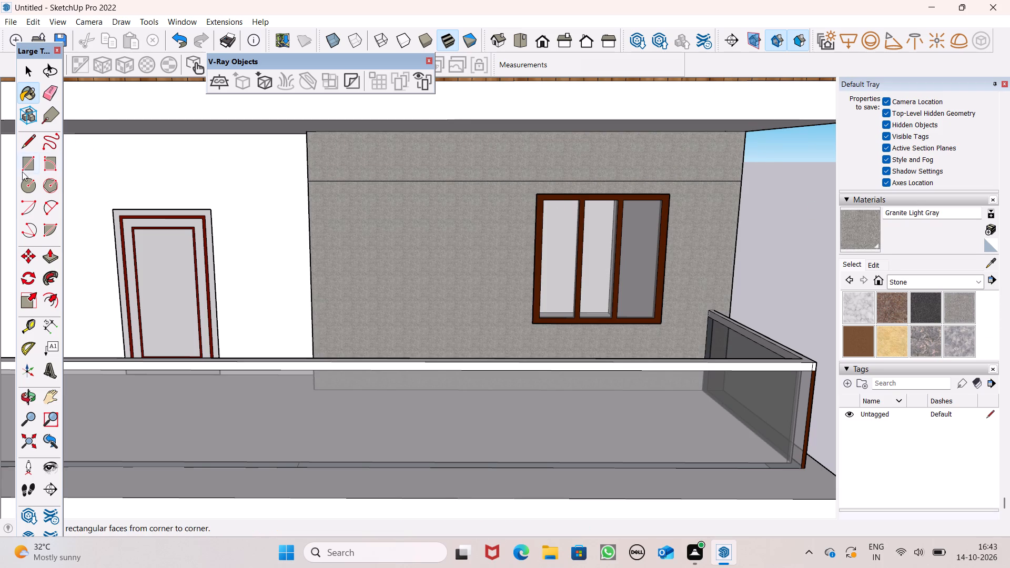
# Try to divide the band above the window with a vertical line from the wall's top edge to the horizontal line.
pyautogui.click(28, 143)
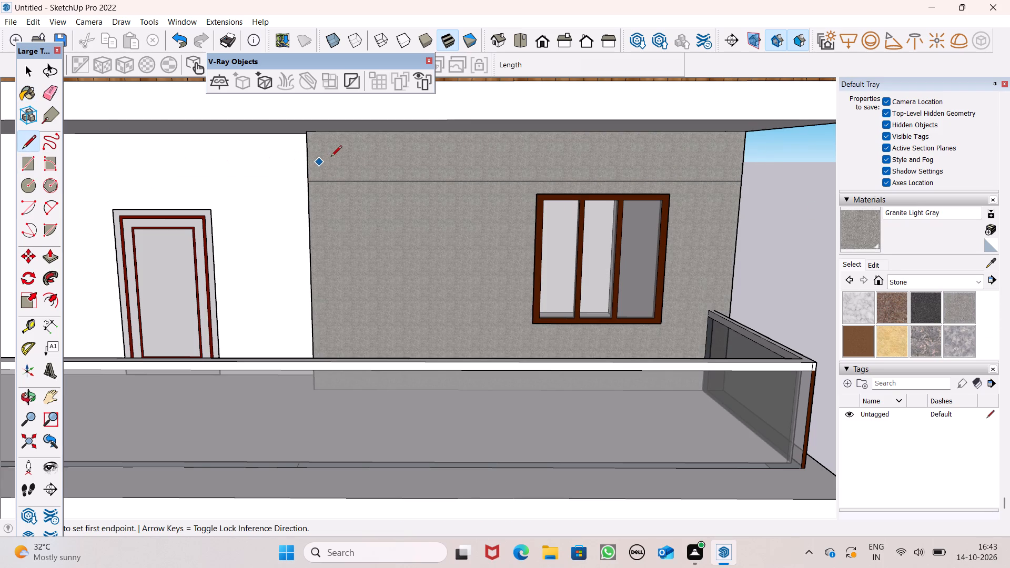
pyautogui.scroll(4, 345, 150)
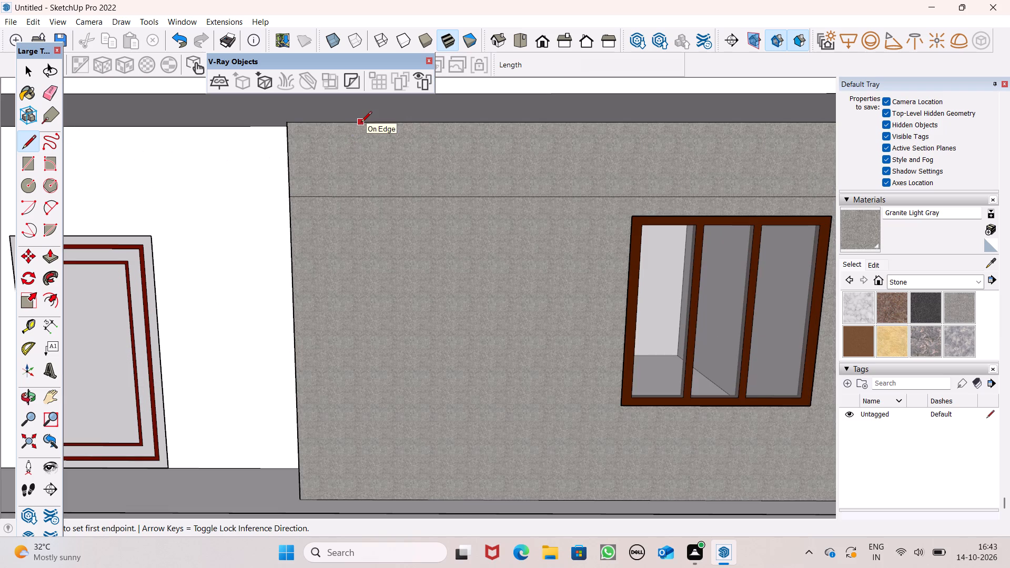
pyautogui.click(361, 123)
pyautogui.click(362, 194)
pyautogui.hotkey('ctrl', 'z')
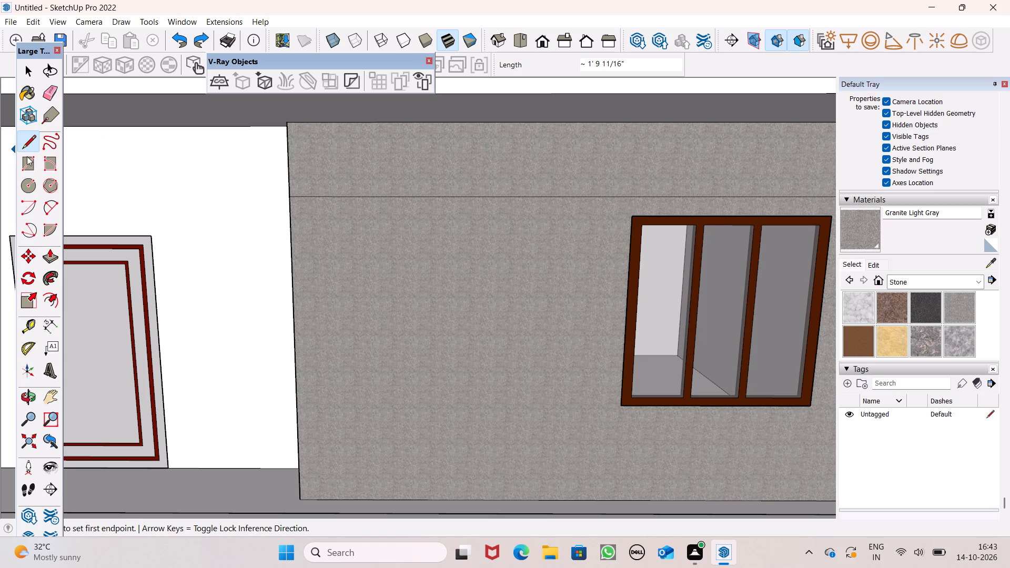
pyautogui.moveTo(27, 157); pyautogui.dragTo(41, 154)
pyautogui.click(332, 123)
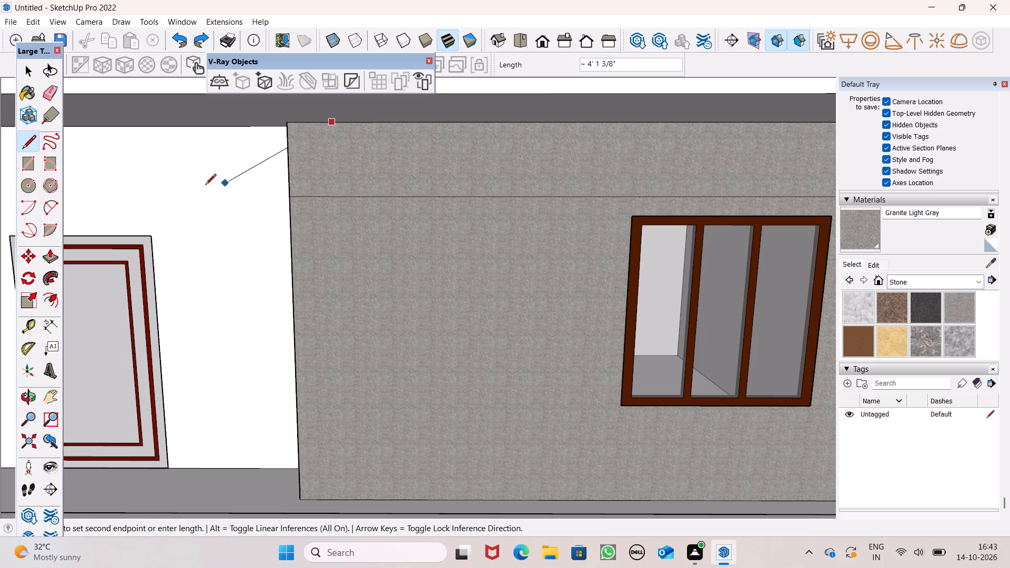
# Draw a narrow vertical rectangle about 2 1/4" by 1' 9 11/16" spanning the band's height near its door-side end.
pyautogui.click(32, 169)
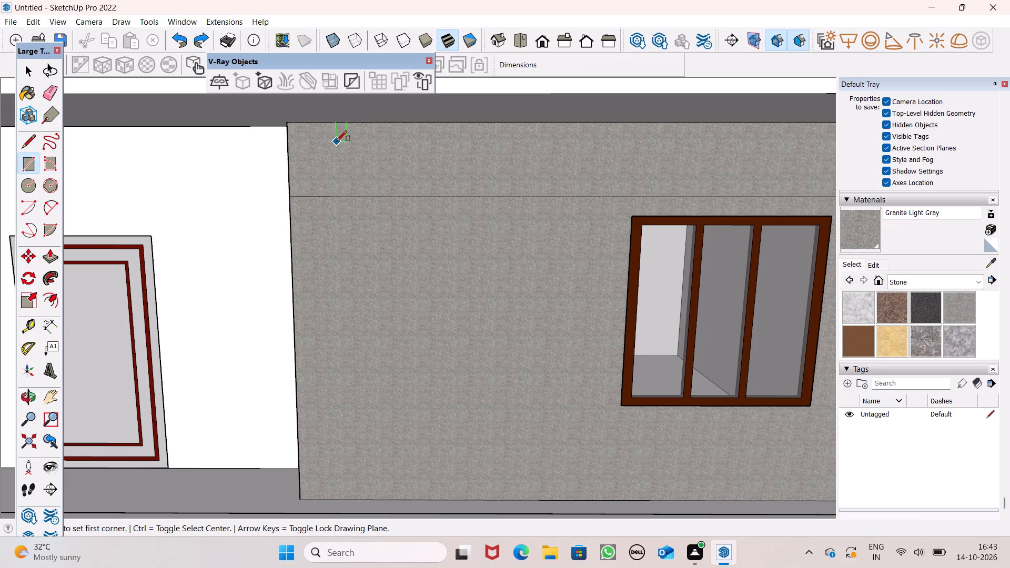
pyautogui.click(335, 126)
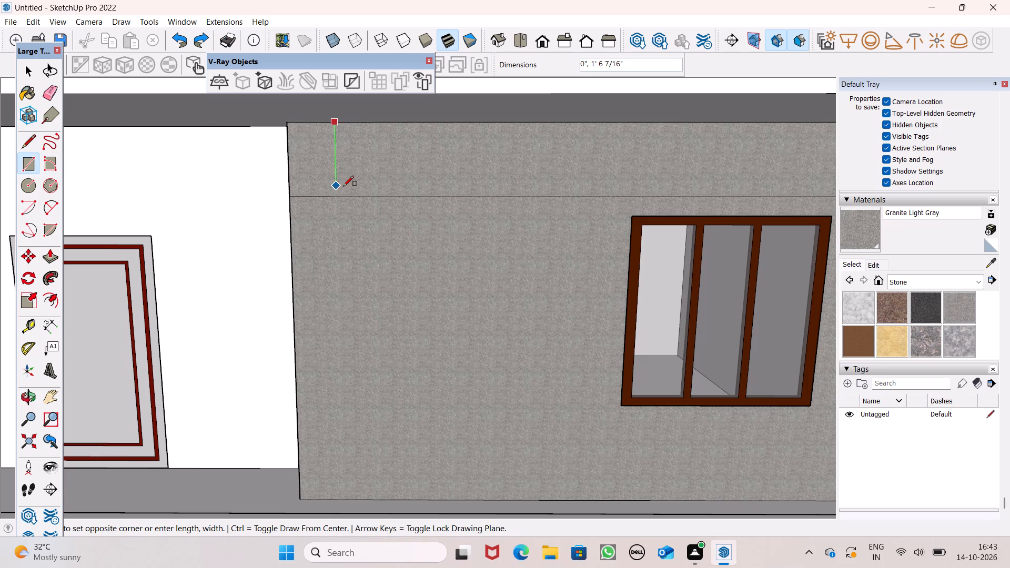
pyautogui.click(344, 196)
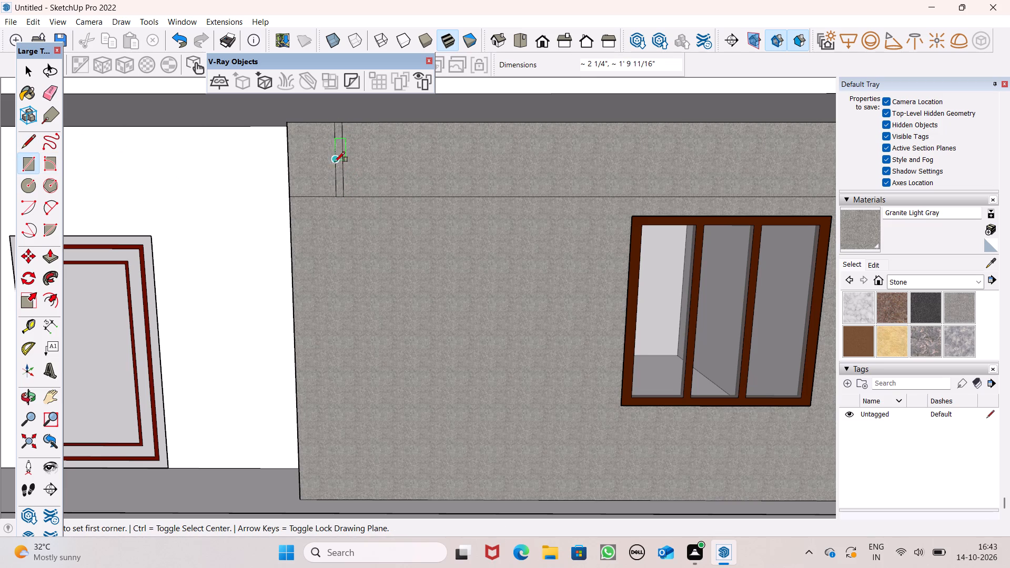
# Copy the narrow strip a short distance along the band toward the window, forming a close pair.
pyautogui.scroll(-1, 314, 138)
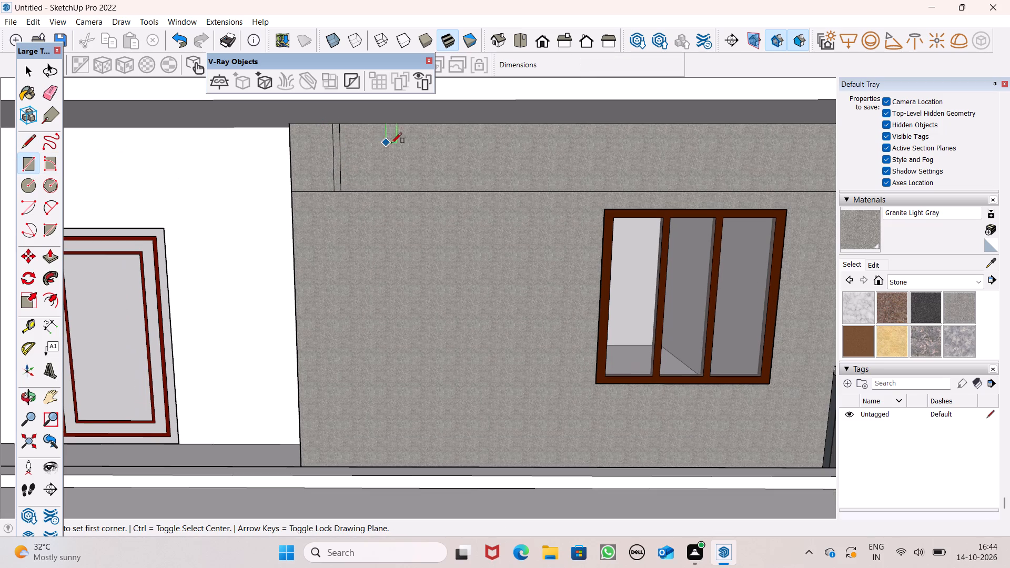
pyautogui.scroll(3, 358, 153)
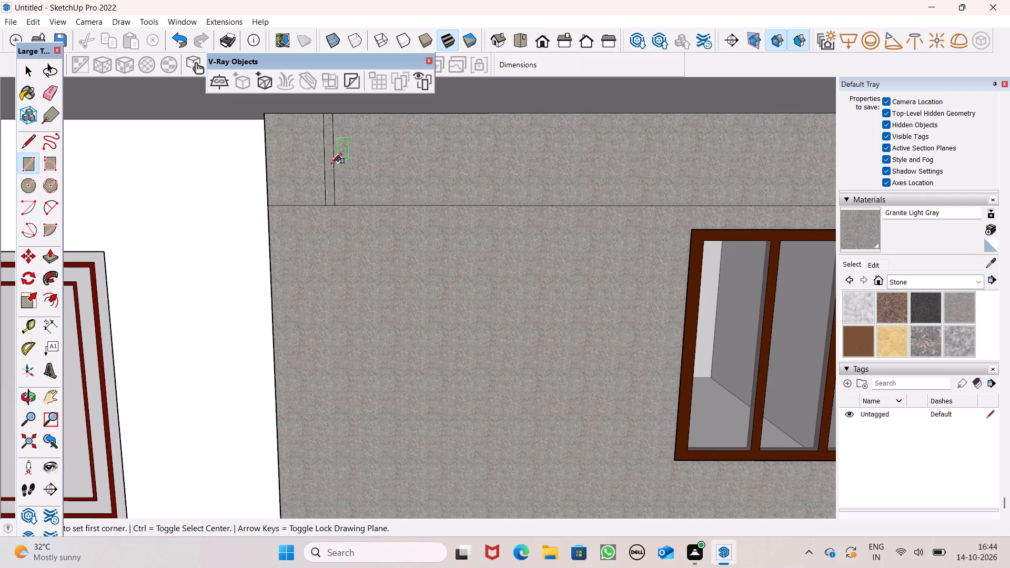
pyautogui.press('space')
pyautogui.doubleClick(328, 167)
pyautogui.scroll(-1, 328, 168)
pyautogui.press('m')
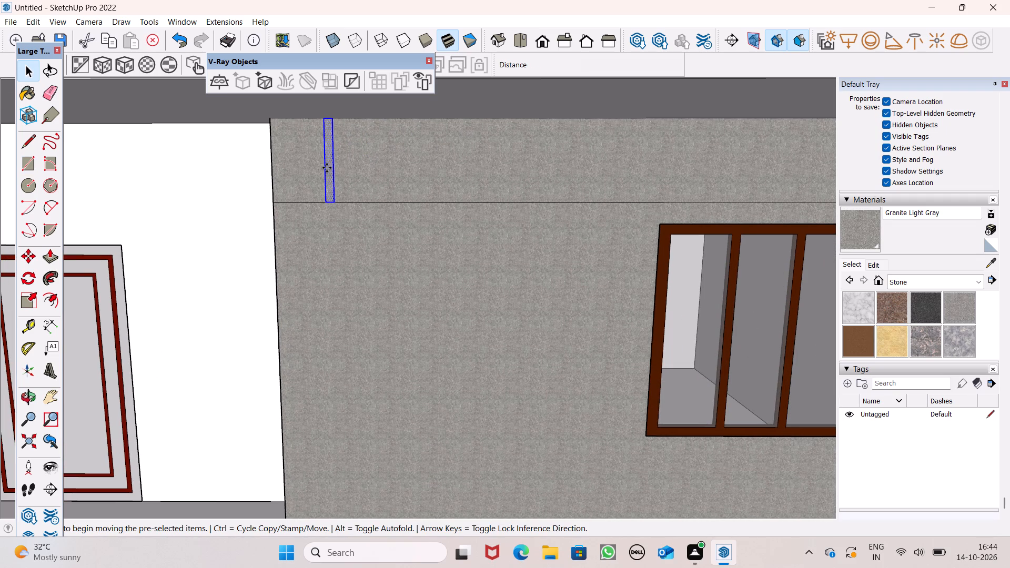
pyautogui.press('Return')
pyautogui.moveTo(328, 168); pyautogui.dragTo(383, 167)
pyautogui.scroll(-7, 328, 161)
pyautogui.scroll(-1, 280, 157)
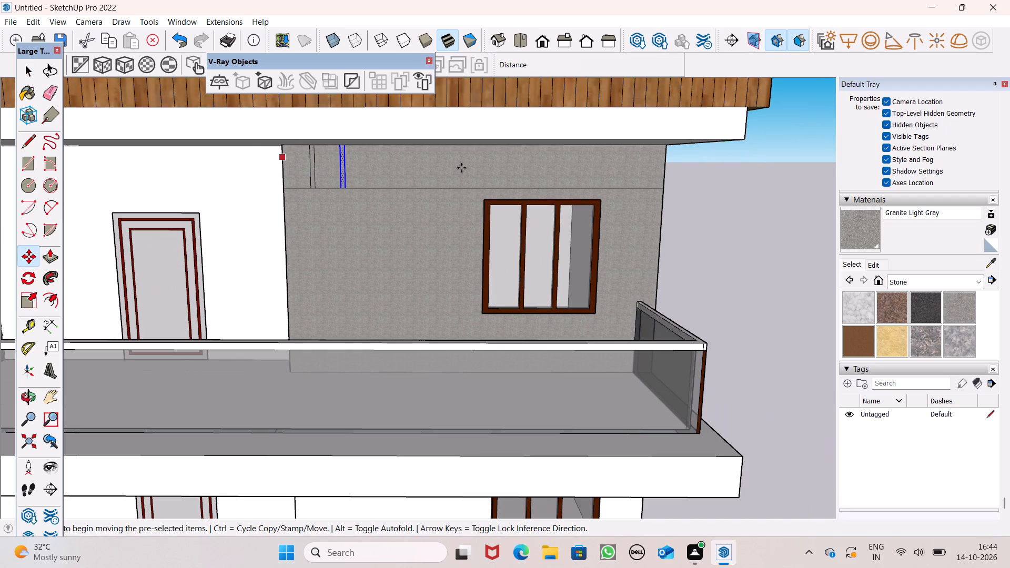
# Place two more strip copies along the band before the window, a wide gap from the first pair and close together.
pyautogui.scroll(9, 482, 148)
pyautogui.moveTo(126, 206); pyautogui.dragTo(127, 206)
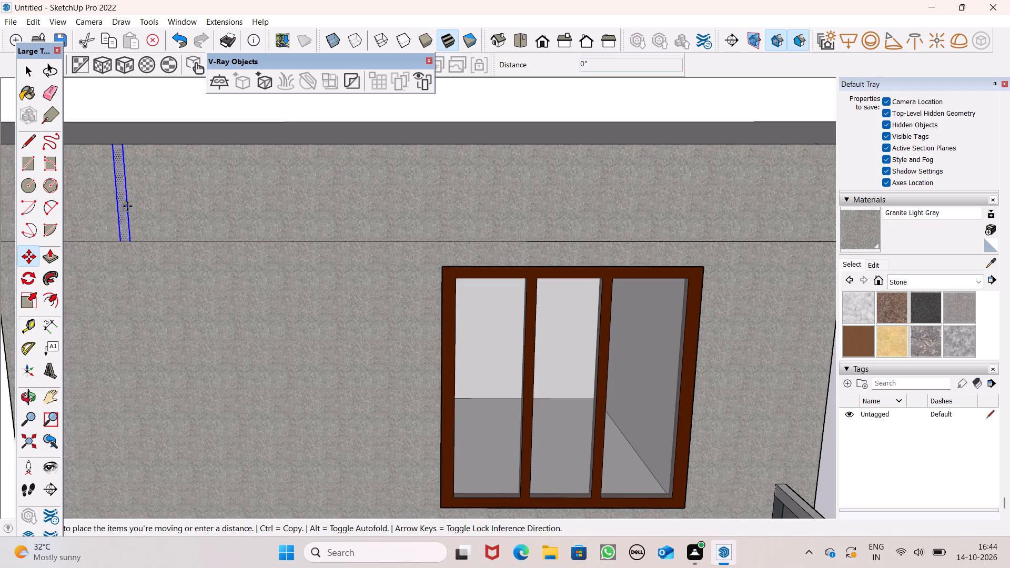
pyautogui.moveTo(127, 206); pyautogui.dragTo(337, 209)
pyautogui.moveTo(337, 207); pyautogui.dragTo(382, 207)
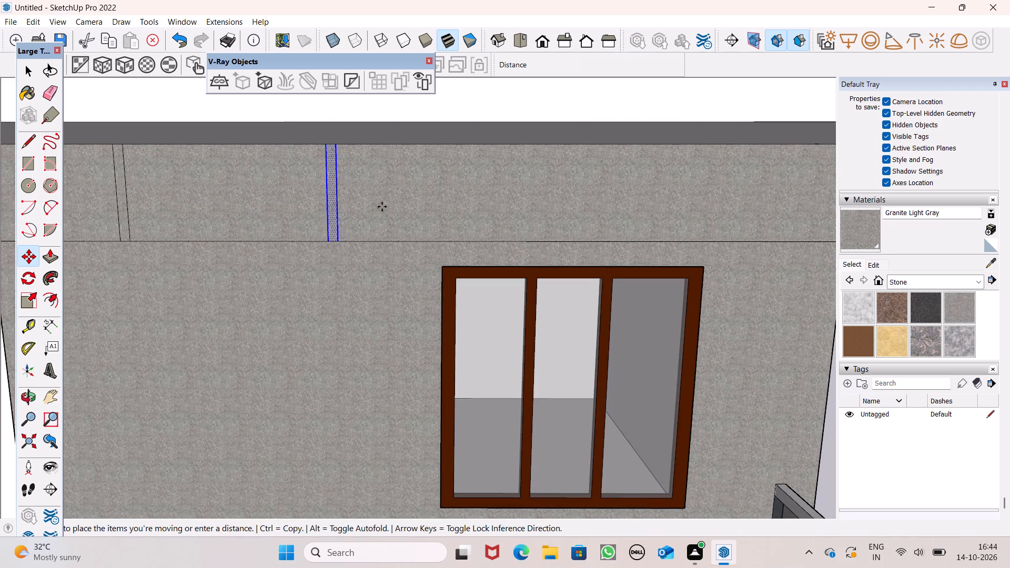
pyautogui.moveTo(382, 207); pyautogui.dragTo(399, 201)
# Add three more strip copies toward the wall's outer corner: a close pair above the window and one about 2' 11" beyond it.
pyautogui.scroll(-7, 291, 189)
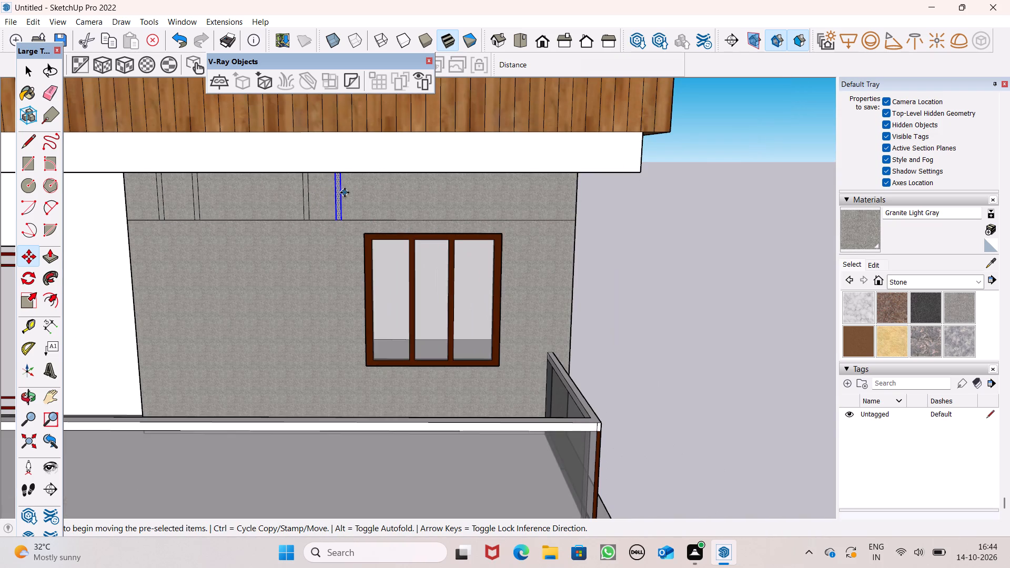
pyautogui.scroll(3, 345, 194)
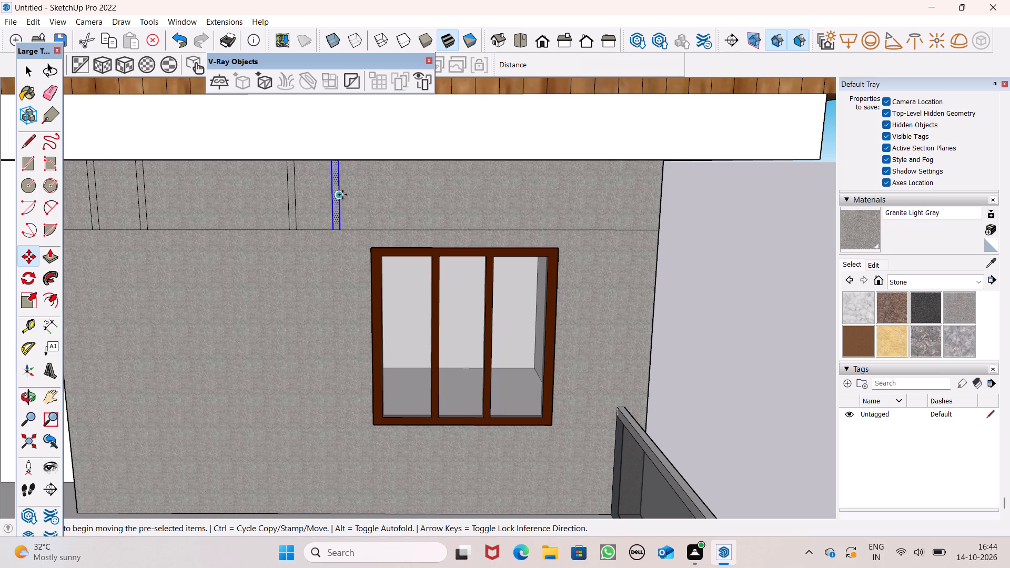
pyautogui.moveTo(342, 195); pyautogui.dragTo(452, 201)
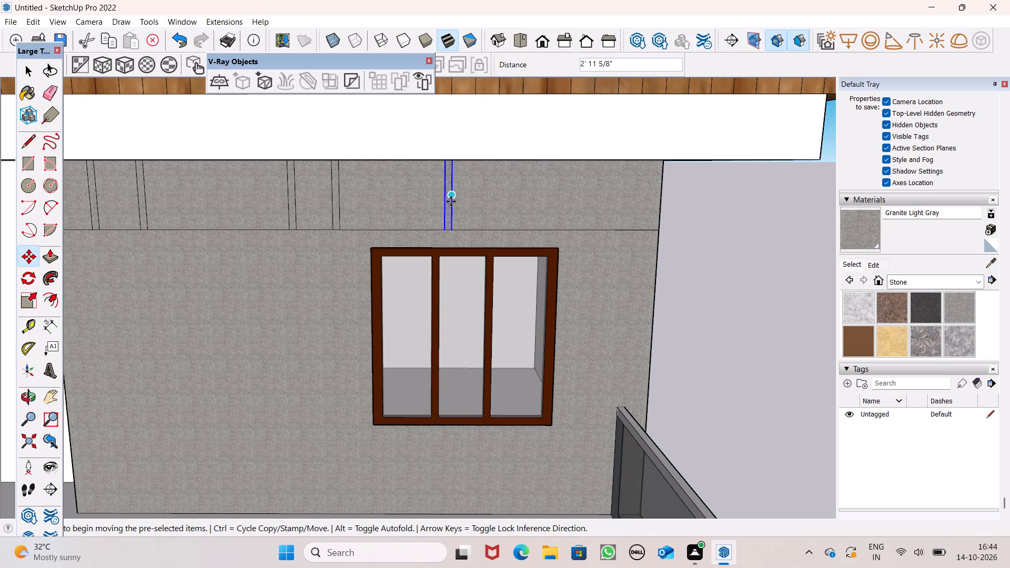
pyautogui.moveTo(451, 201); pyautogui.dragTo(487, 202)
pyautogui.moveTo(487, 202); pyautogui.dragTo(583, 212)
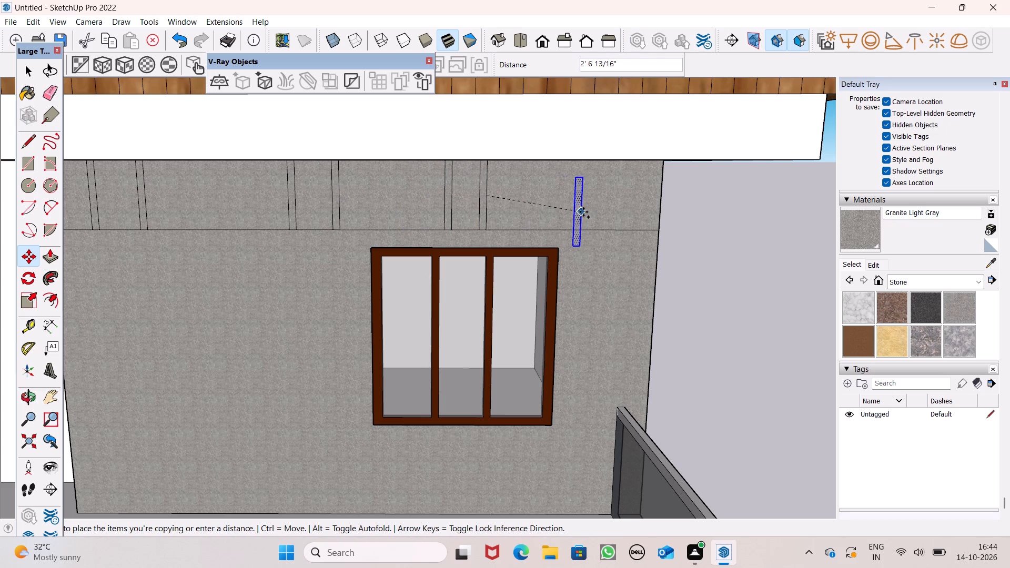
pyautogui.moveTo(583, 212); pyautogui.dragTo(598, 190)
pyautogui.scroll(-2, 488, 165)
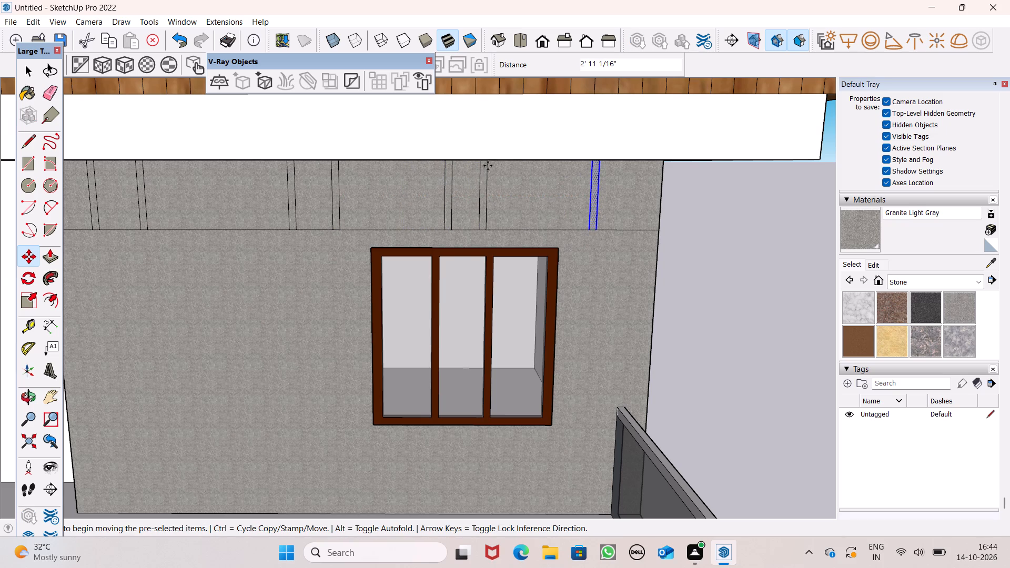
pyautogui.scroll(-6, 488, 166)
pyautogui.scroll(5, 363, 206)
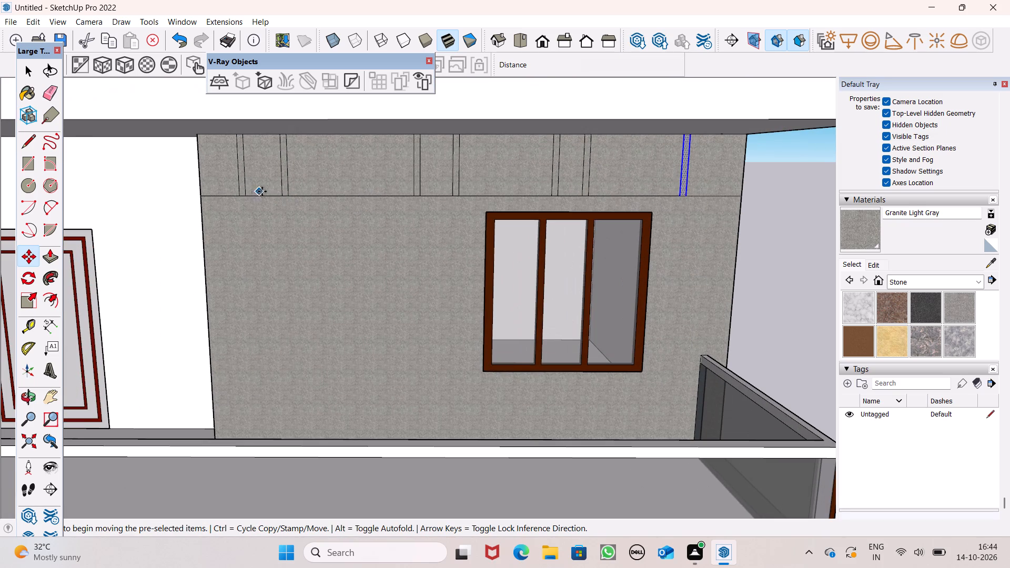
pyautogui.press('space')
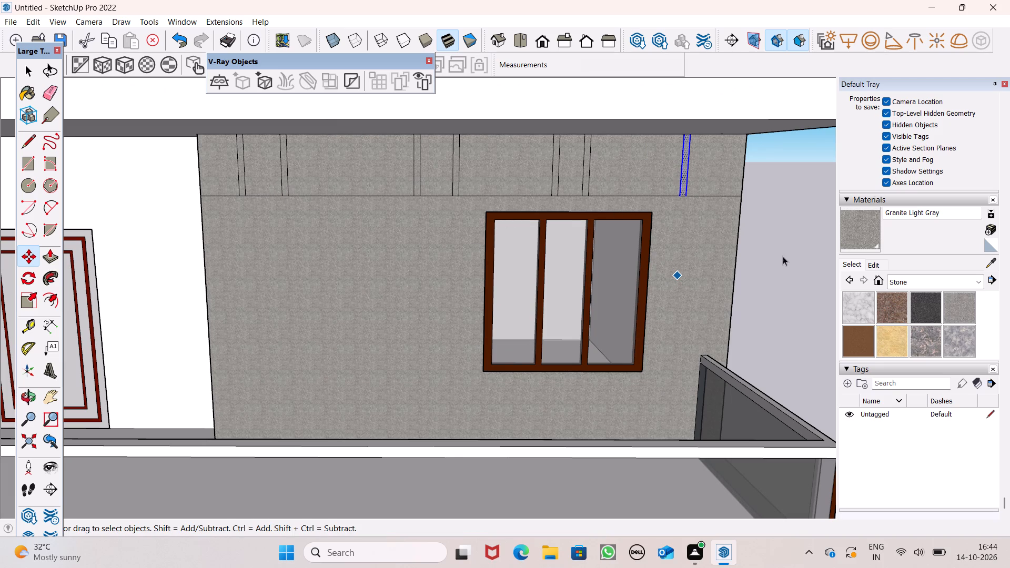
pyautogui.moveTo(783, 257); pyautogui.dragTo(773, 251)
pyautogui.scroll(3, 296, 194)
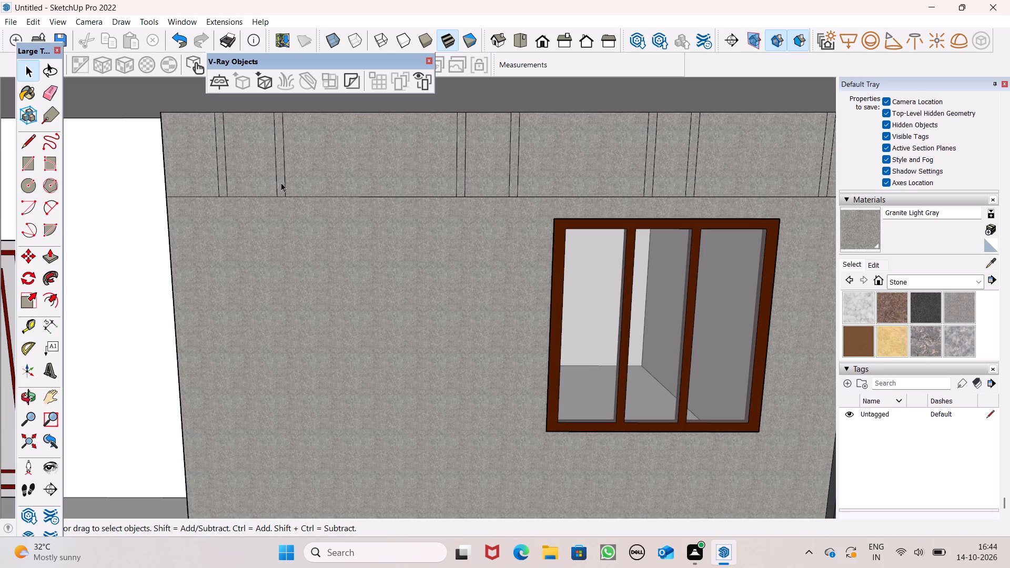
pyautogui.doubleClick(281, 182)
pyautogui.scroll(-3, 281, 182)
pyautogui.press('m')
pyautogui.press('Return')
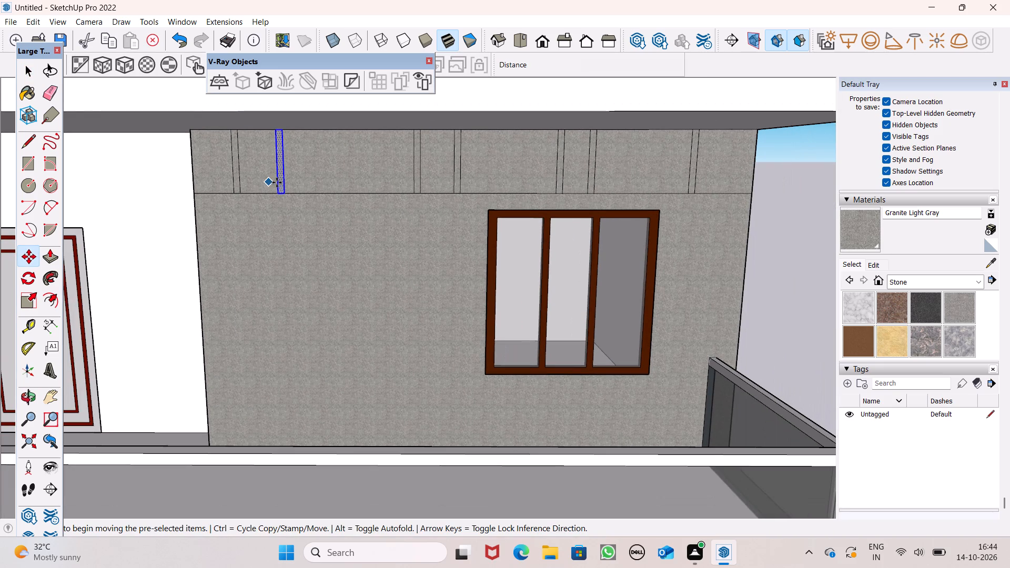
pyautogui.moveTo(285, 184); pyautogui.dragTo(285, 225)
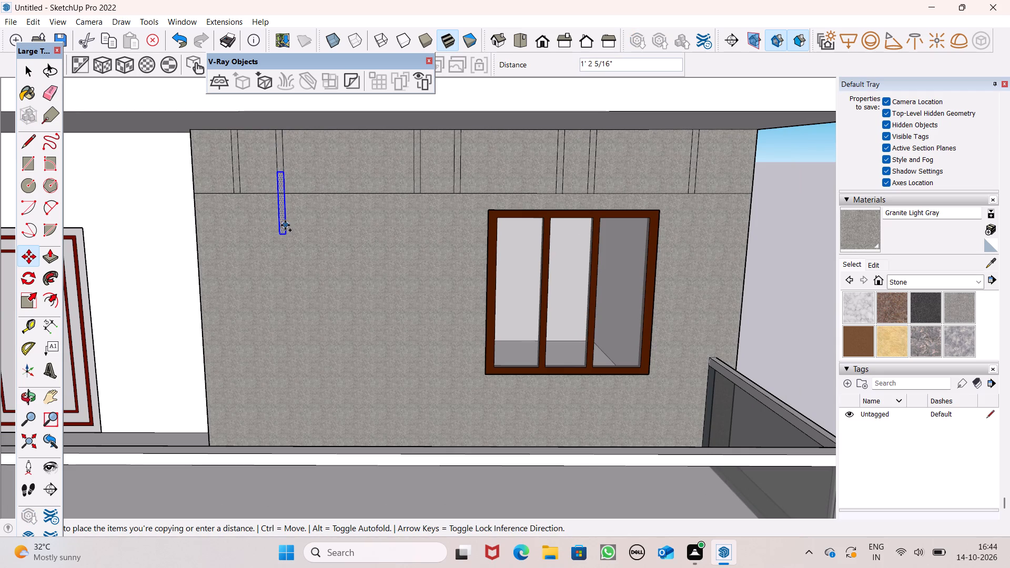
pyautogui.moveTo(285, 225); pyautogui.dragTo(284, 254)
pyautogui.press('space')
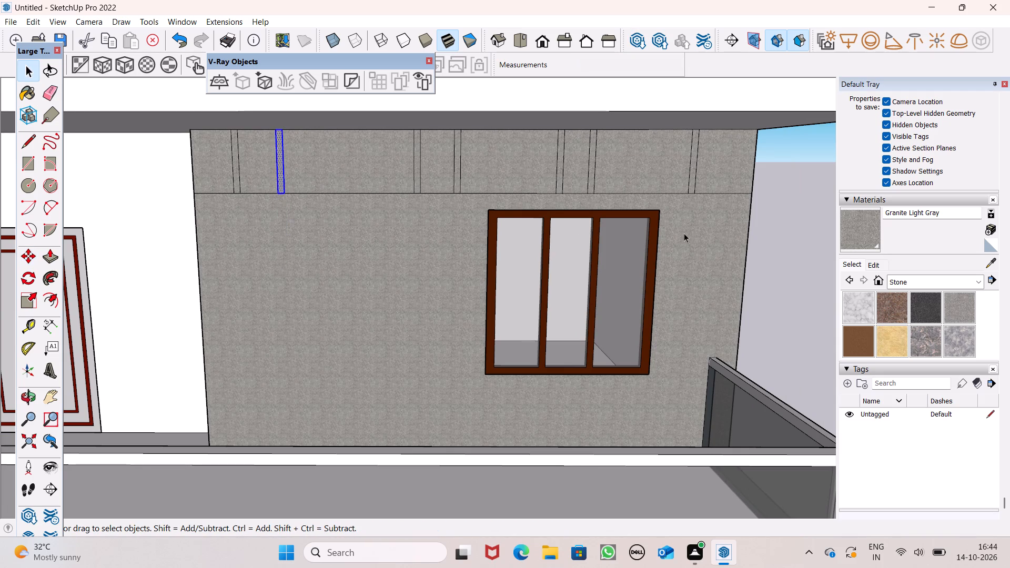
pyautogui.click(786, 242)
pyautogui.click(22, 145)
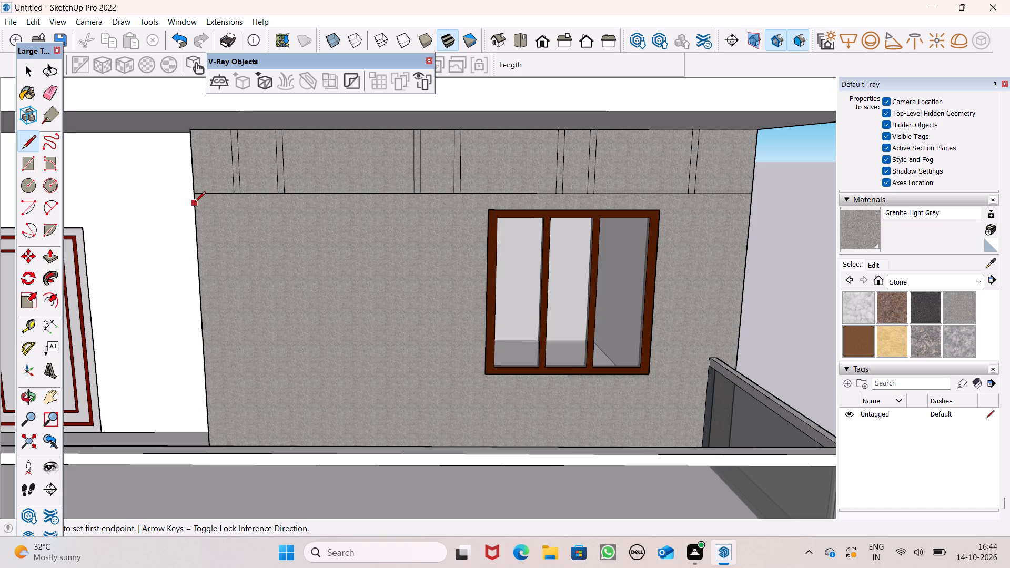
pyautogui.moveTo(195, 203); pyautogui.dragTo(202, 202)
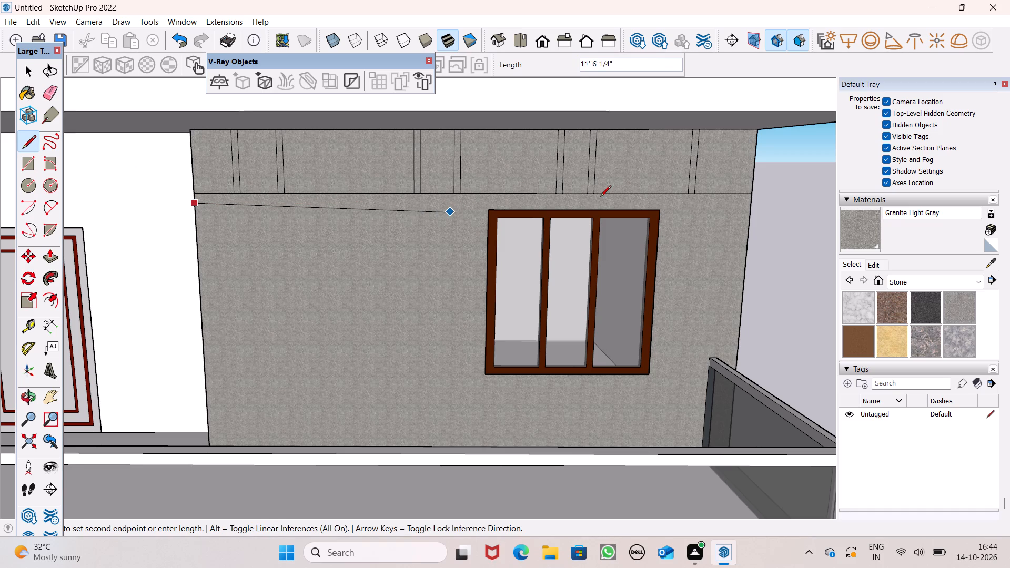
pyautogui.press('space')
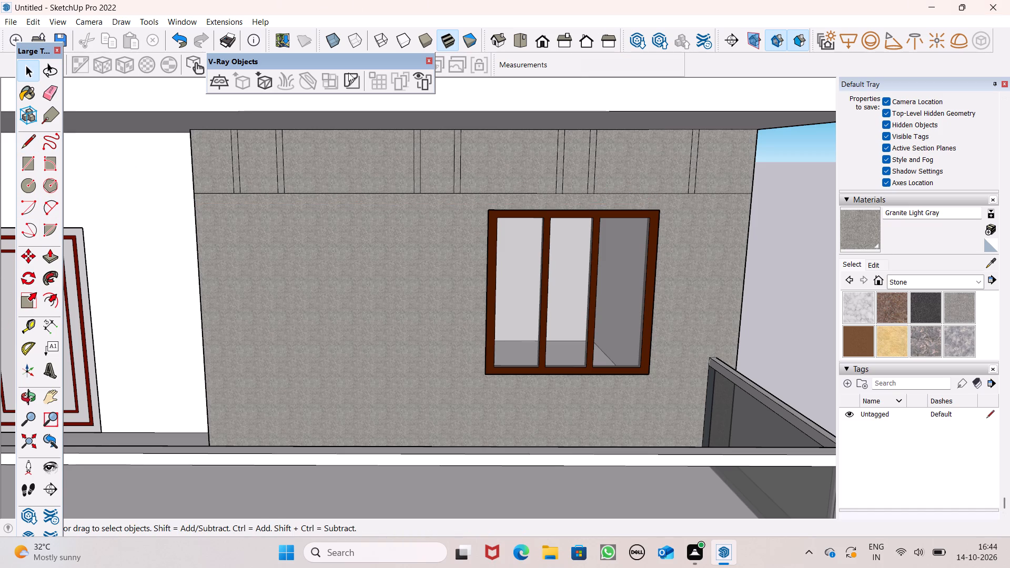
# Draw a horizontal line about 16' 2 3/8" long just below the band, from the wall's door-side edge to its outer corner.
pyautogui.click(24, 142)
pyautogui.scroll(5, 341, 207)
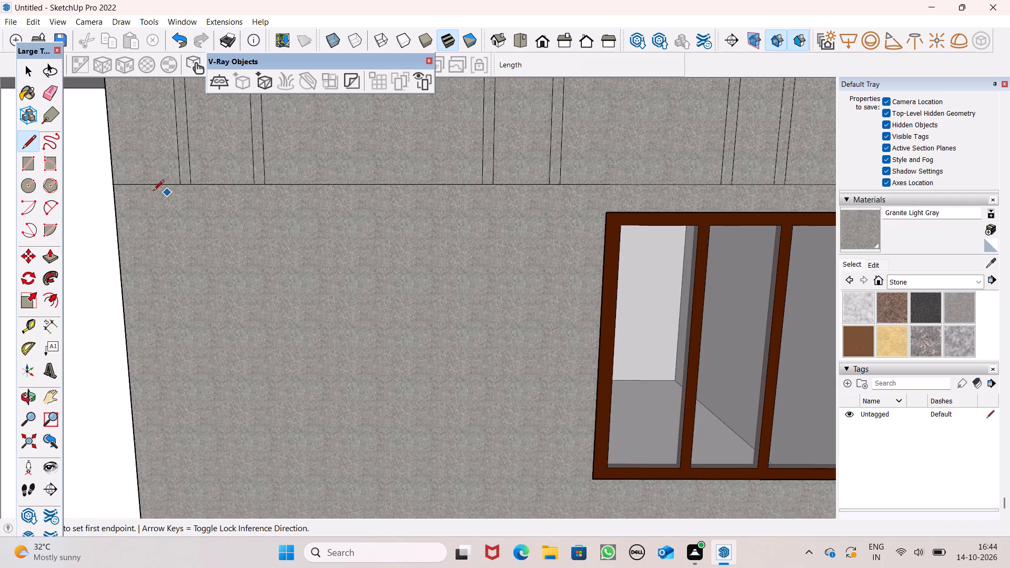
pyautogui.moveTo(113, 195); pyautogui.dragTo(128, 193)
pyautogui.scroll(-2, 285, 199)
pyautogui.scroll(1, 285, 199)
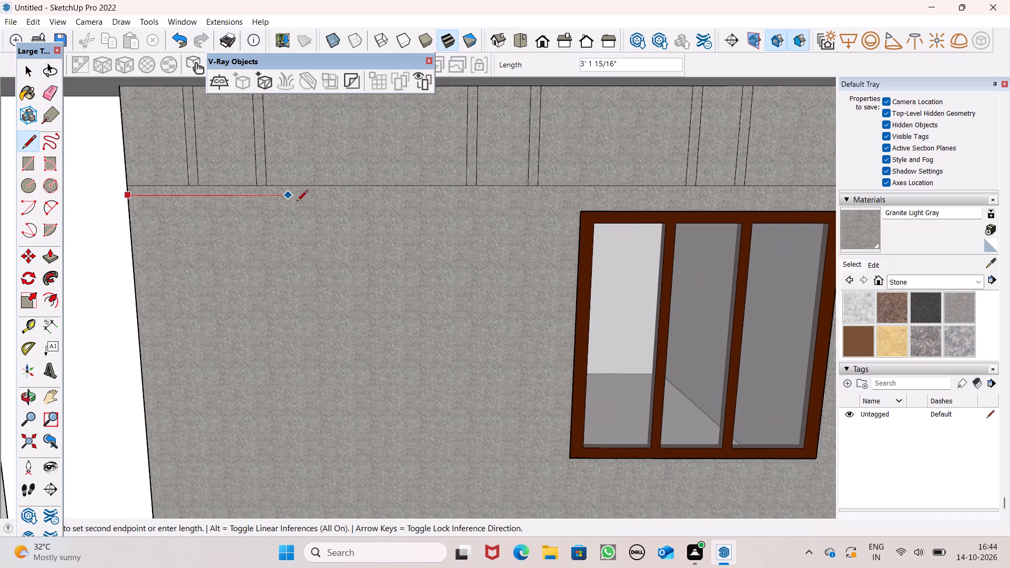
pyautogui.scroll(-8, 302, 212)
pyautogui.scroll(5, 604, 227)
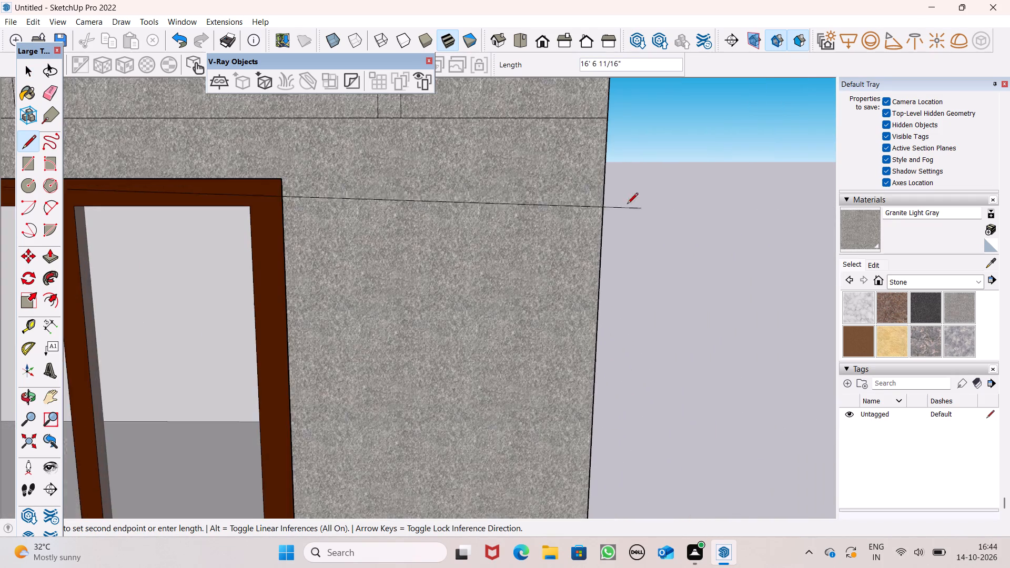
pyautogui.scroll(1, 588, 185)
pyautogui.scroll(-1, 594, 163)
pyautogui.scroll(3, 598, 155)
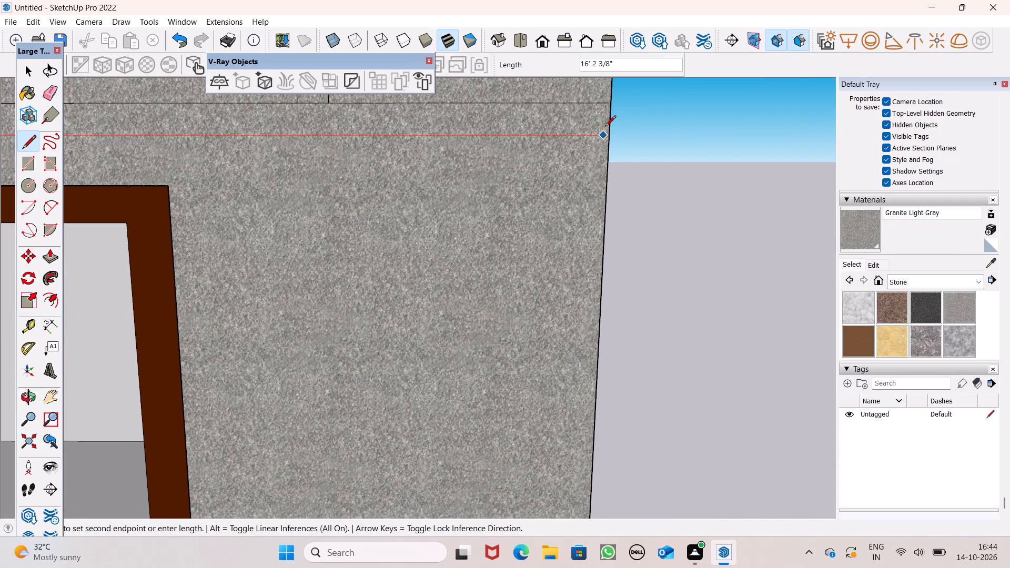
pyautogui.click(606, 127)
pyautogui.scroll(-9, 718, 188)
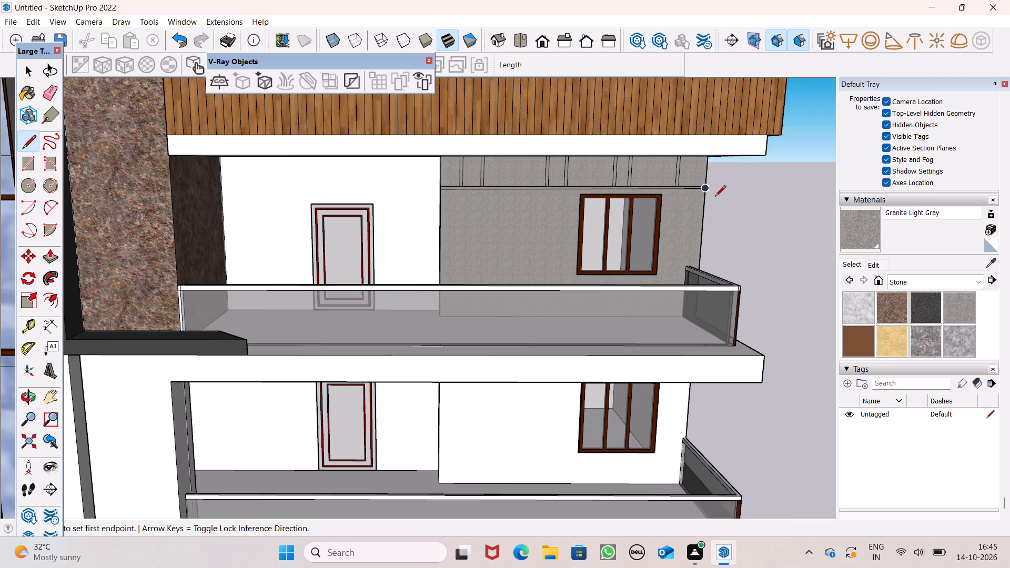
pyautogui.press('space')
pyautogui.scroll(4, 591, 185)
pyautogui.scroll(3, 517, 199)
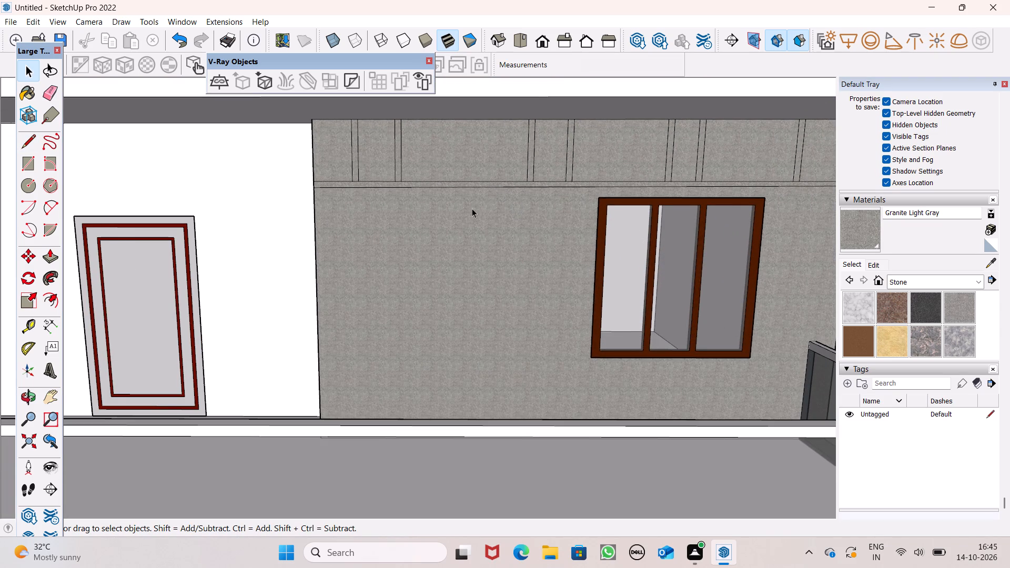
pyautogui.scroll(-1, 467, 214)
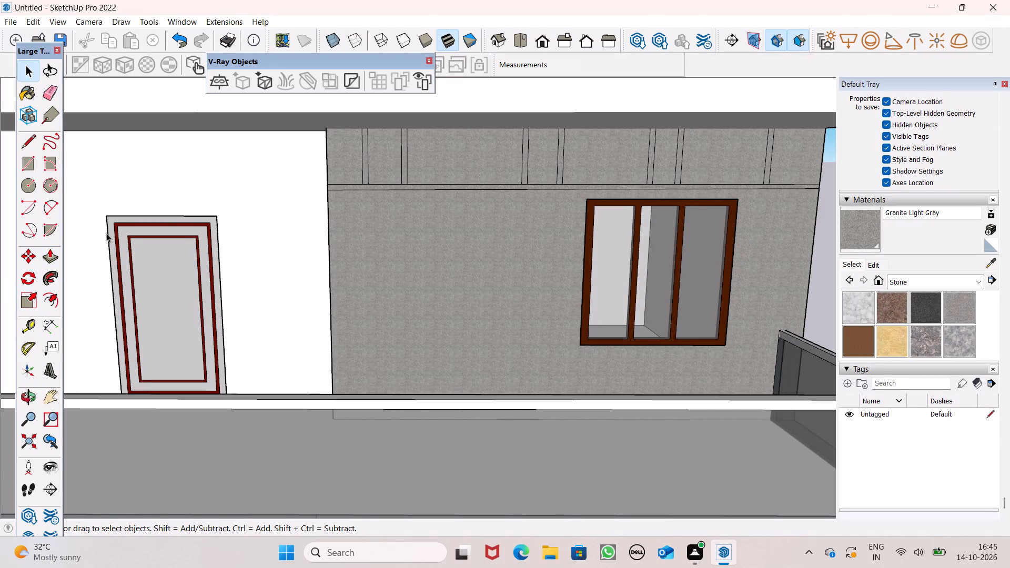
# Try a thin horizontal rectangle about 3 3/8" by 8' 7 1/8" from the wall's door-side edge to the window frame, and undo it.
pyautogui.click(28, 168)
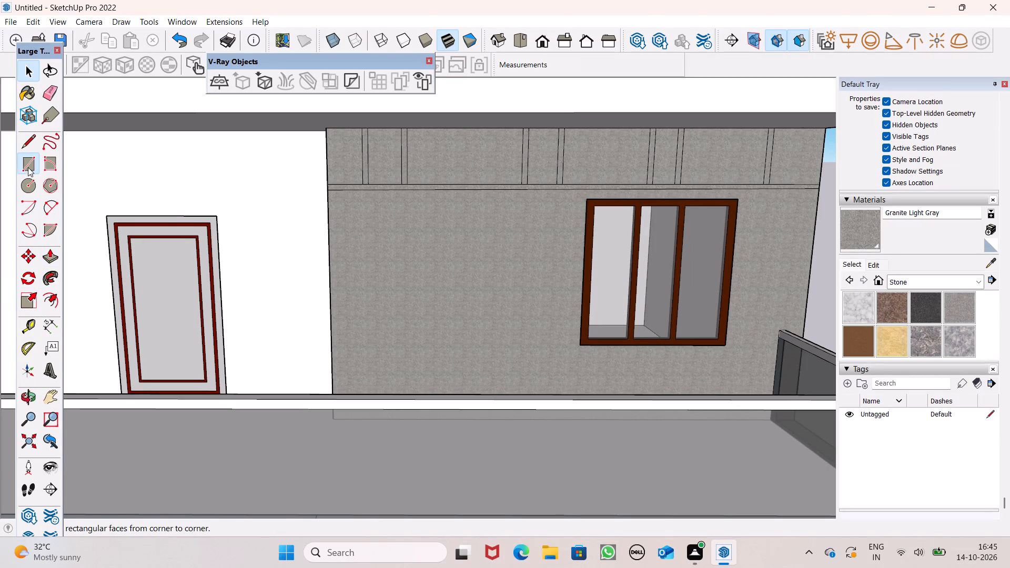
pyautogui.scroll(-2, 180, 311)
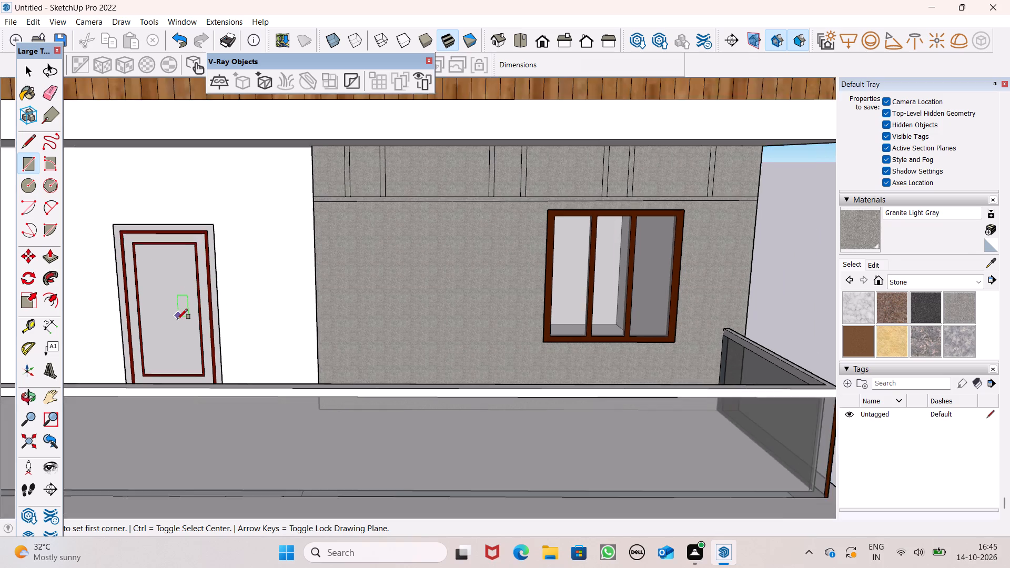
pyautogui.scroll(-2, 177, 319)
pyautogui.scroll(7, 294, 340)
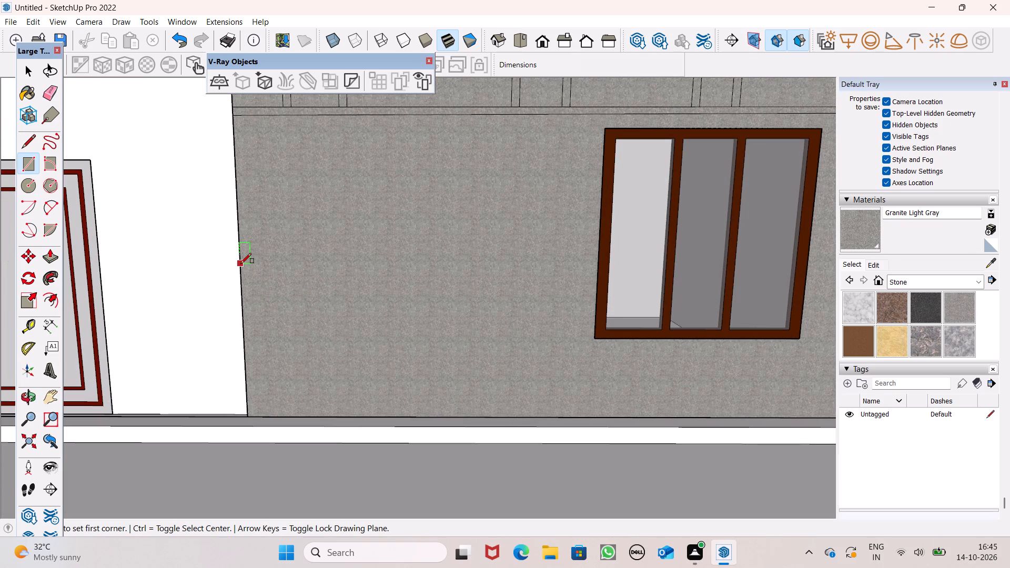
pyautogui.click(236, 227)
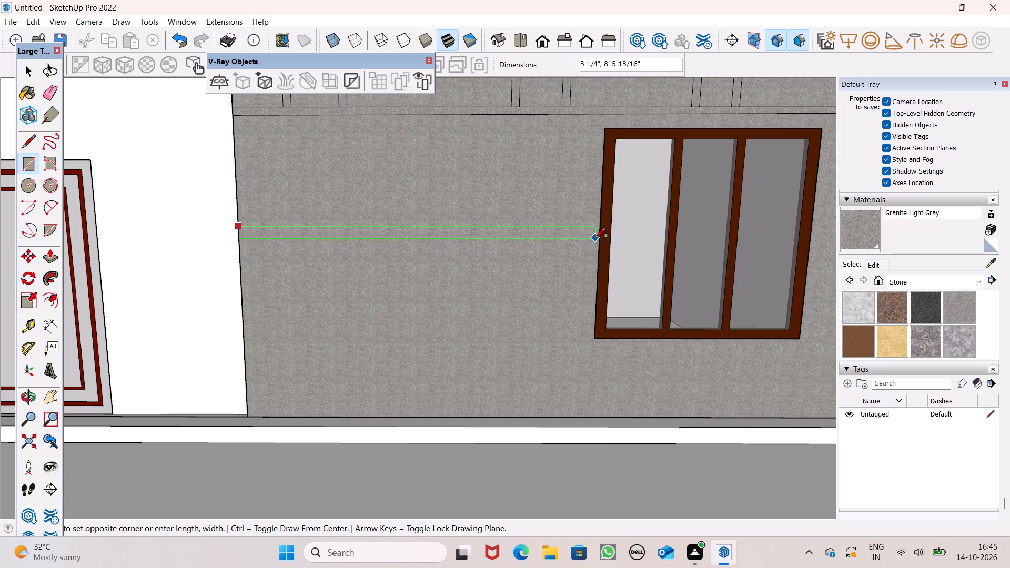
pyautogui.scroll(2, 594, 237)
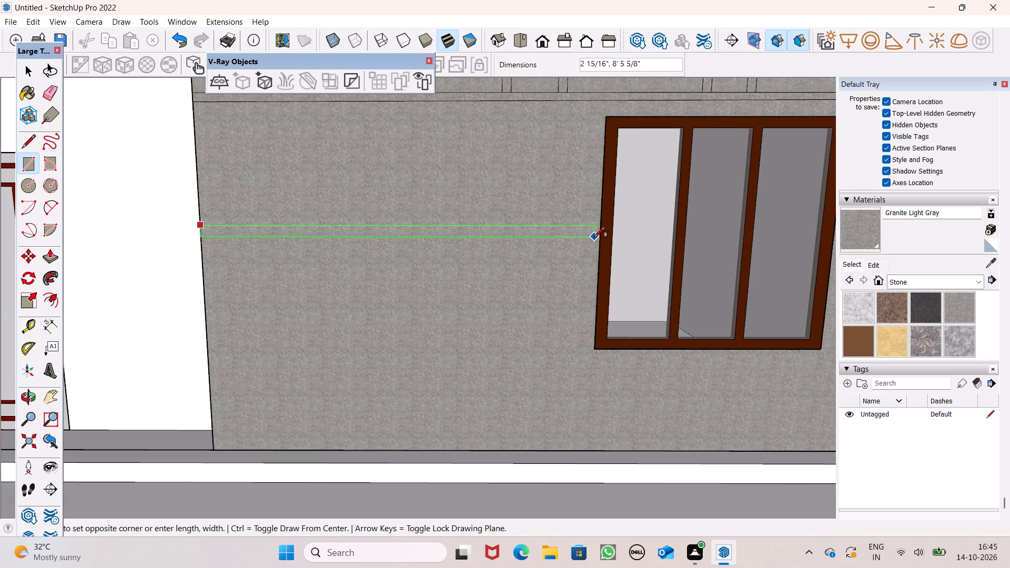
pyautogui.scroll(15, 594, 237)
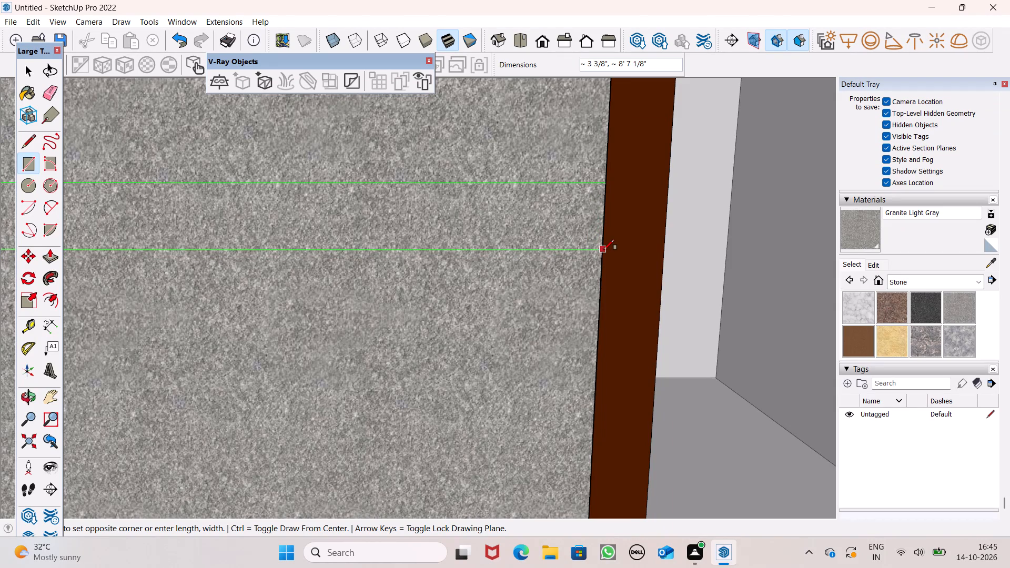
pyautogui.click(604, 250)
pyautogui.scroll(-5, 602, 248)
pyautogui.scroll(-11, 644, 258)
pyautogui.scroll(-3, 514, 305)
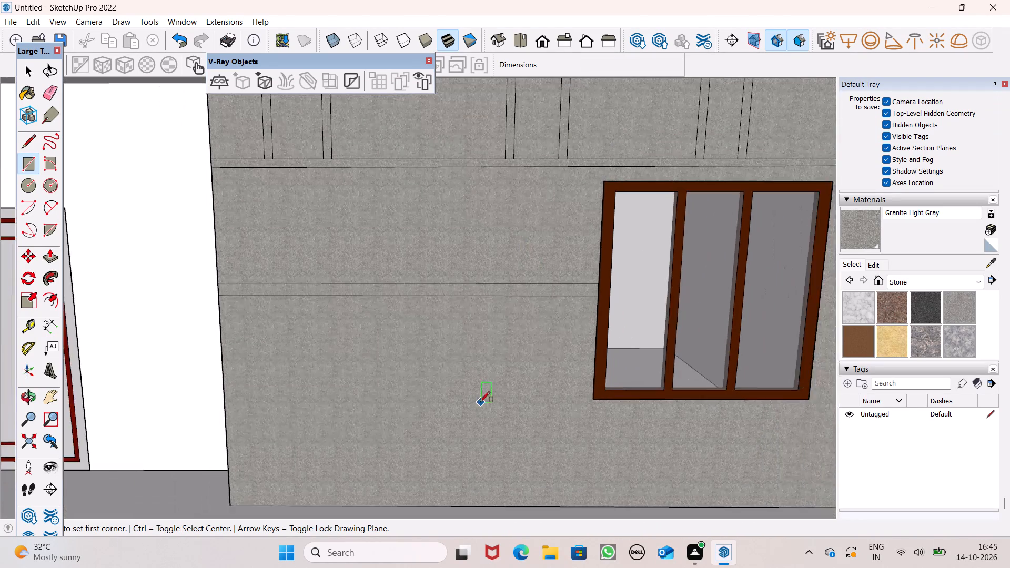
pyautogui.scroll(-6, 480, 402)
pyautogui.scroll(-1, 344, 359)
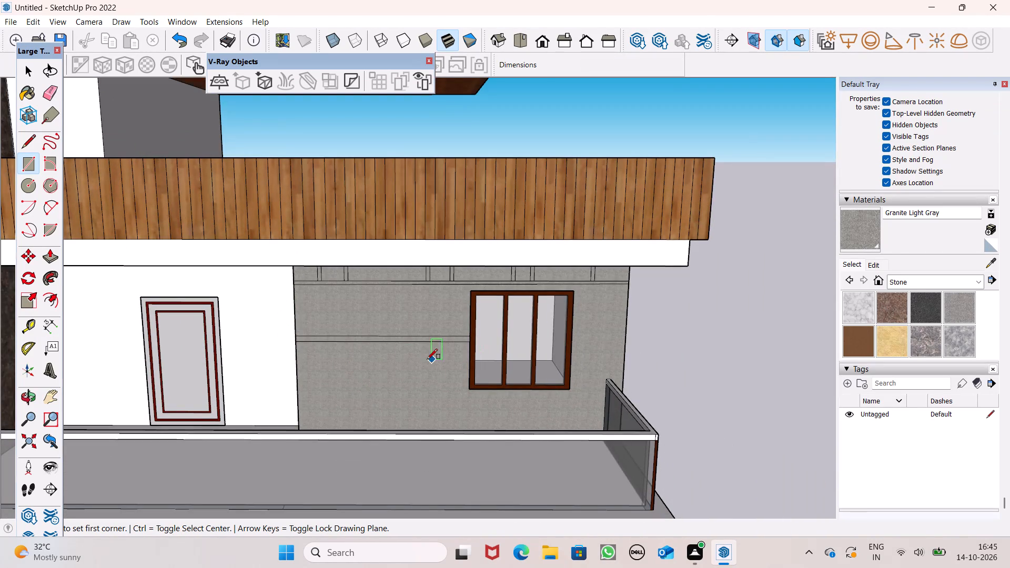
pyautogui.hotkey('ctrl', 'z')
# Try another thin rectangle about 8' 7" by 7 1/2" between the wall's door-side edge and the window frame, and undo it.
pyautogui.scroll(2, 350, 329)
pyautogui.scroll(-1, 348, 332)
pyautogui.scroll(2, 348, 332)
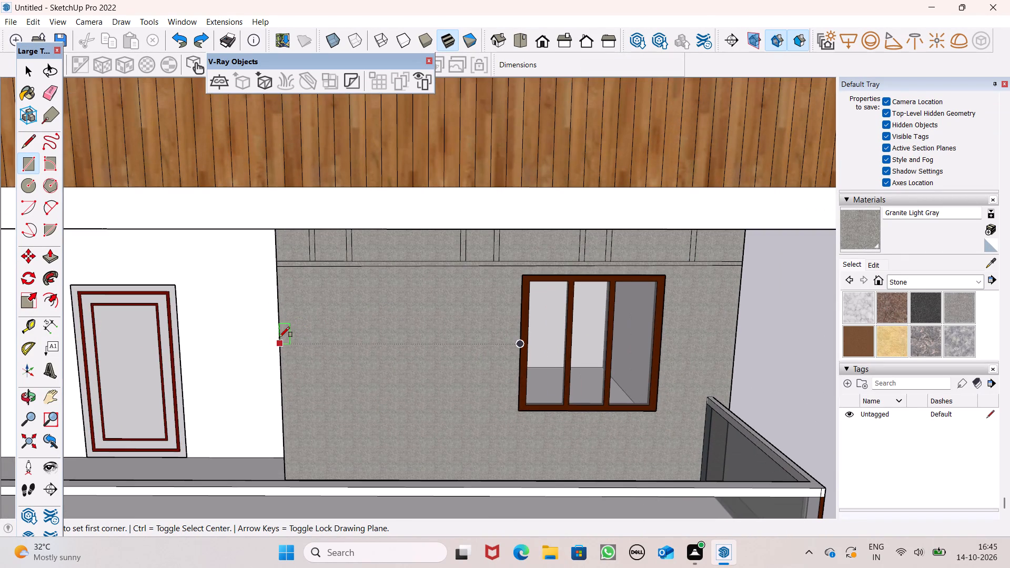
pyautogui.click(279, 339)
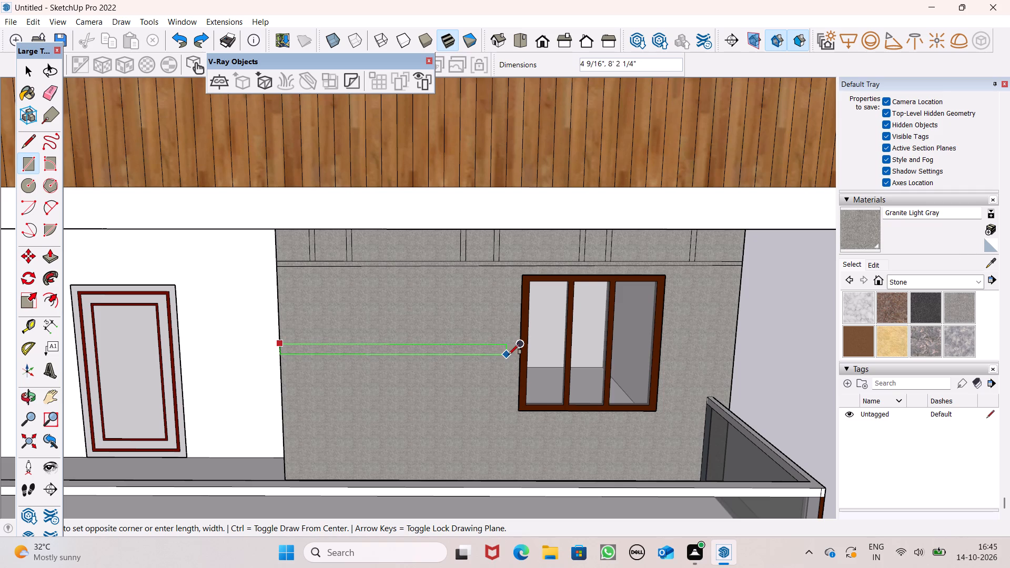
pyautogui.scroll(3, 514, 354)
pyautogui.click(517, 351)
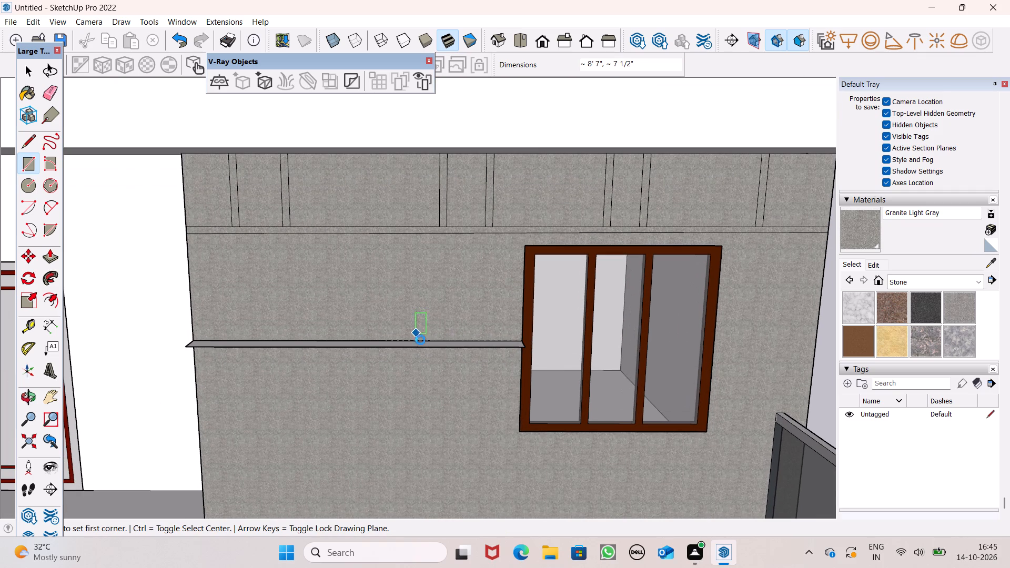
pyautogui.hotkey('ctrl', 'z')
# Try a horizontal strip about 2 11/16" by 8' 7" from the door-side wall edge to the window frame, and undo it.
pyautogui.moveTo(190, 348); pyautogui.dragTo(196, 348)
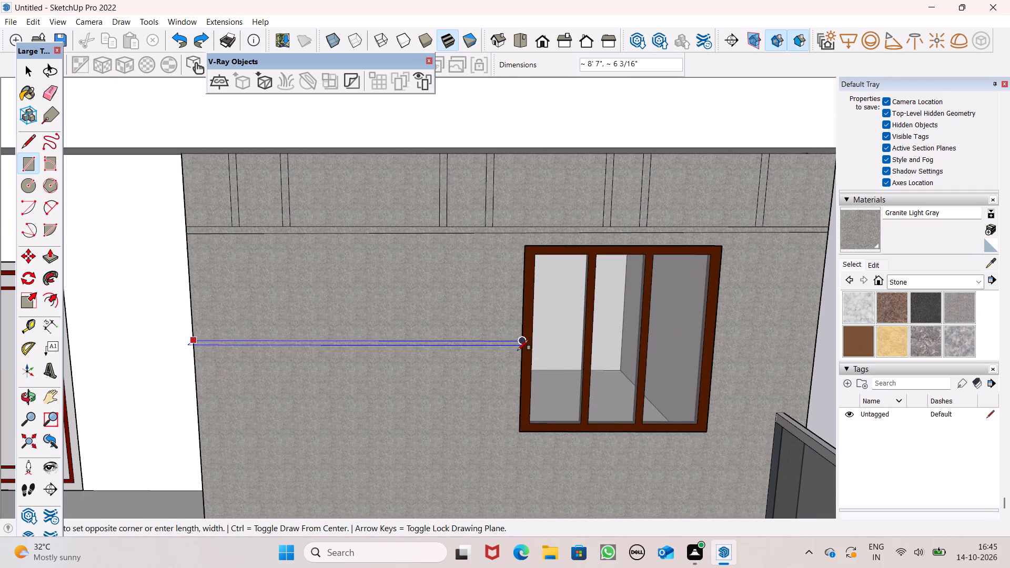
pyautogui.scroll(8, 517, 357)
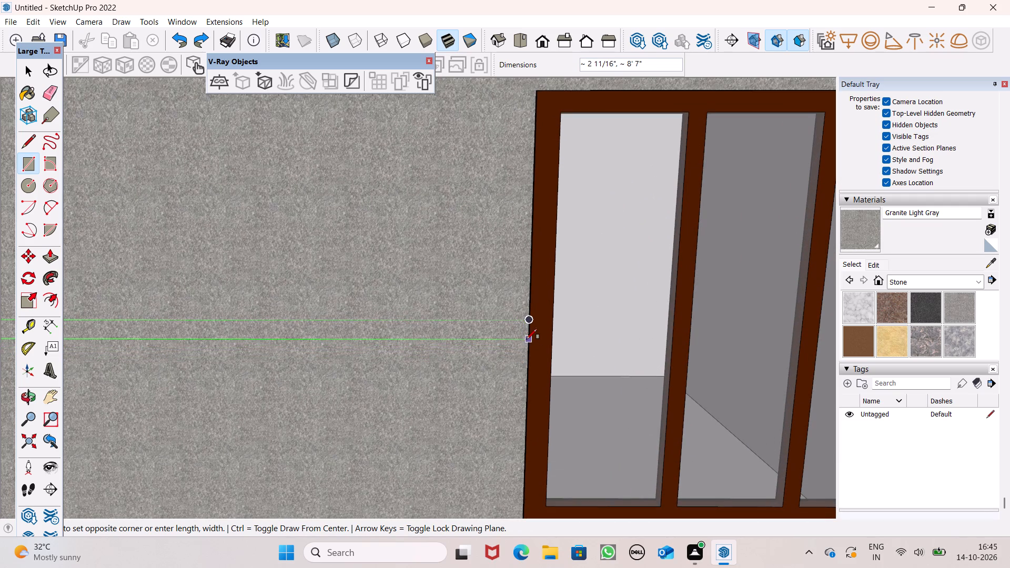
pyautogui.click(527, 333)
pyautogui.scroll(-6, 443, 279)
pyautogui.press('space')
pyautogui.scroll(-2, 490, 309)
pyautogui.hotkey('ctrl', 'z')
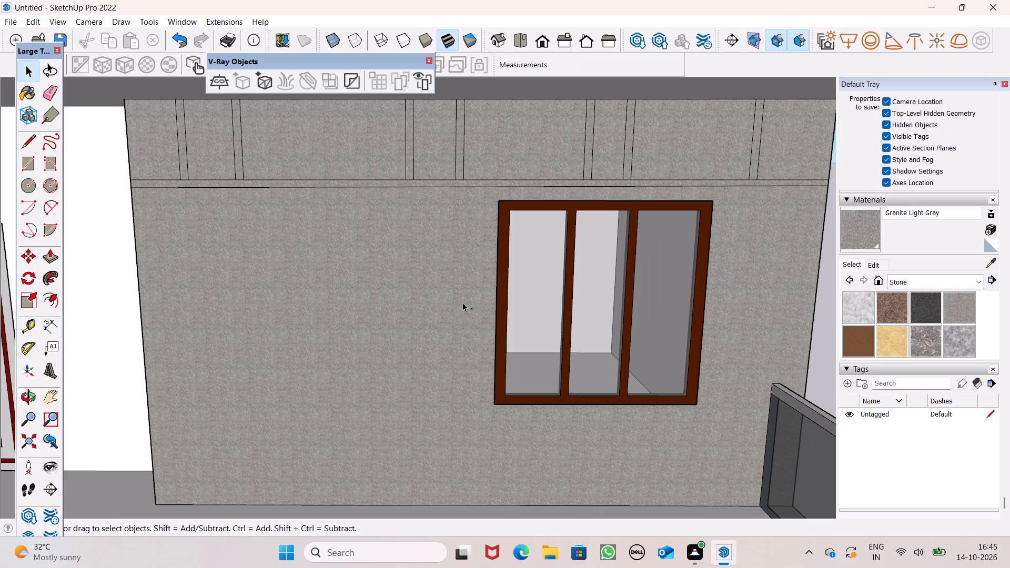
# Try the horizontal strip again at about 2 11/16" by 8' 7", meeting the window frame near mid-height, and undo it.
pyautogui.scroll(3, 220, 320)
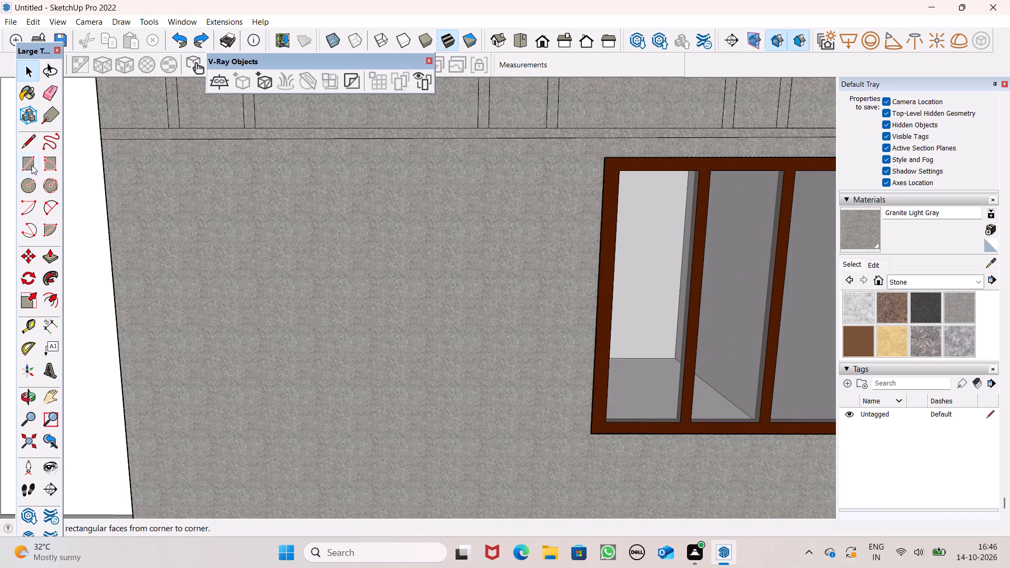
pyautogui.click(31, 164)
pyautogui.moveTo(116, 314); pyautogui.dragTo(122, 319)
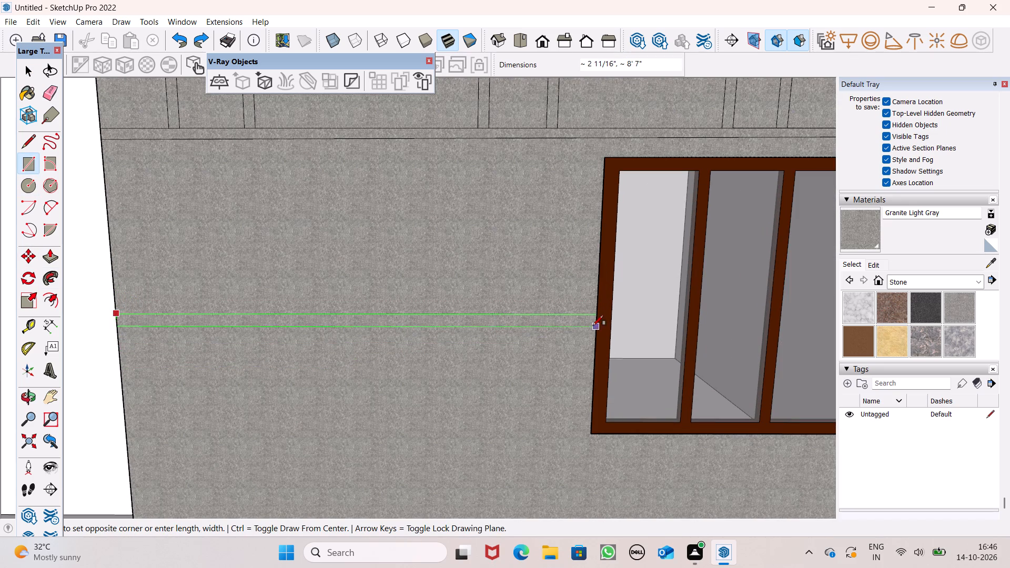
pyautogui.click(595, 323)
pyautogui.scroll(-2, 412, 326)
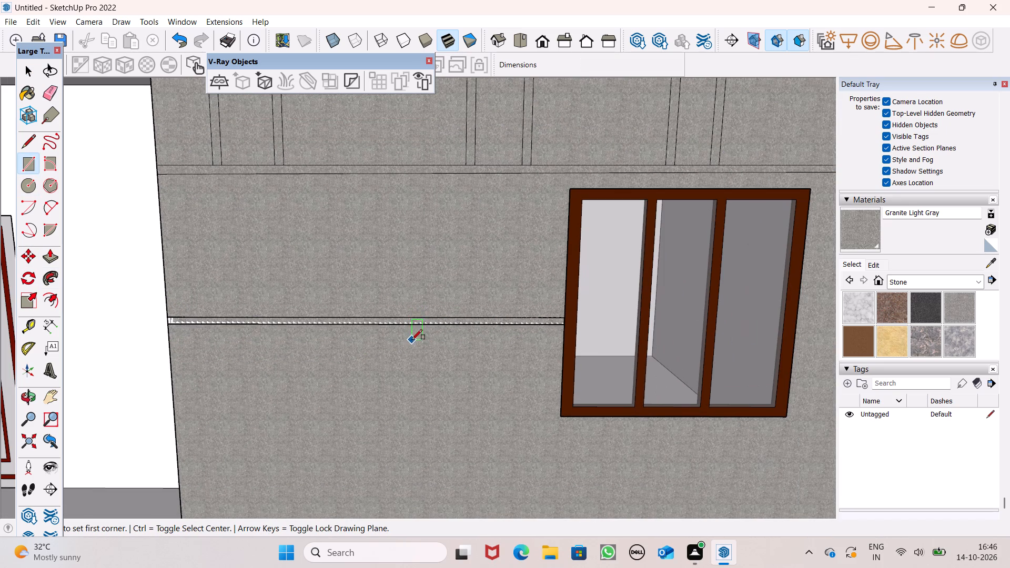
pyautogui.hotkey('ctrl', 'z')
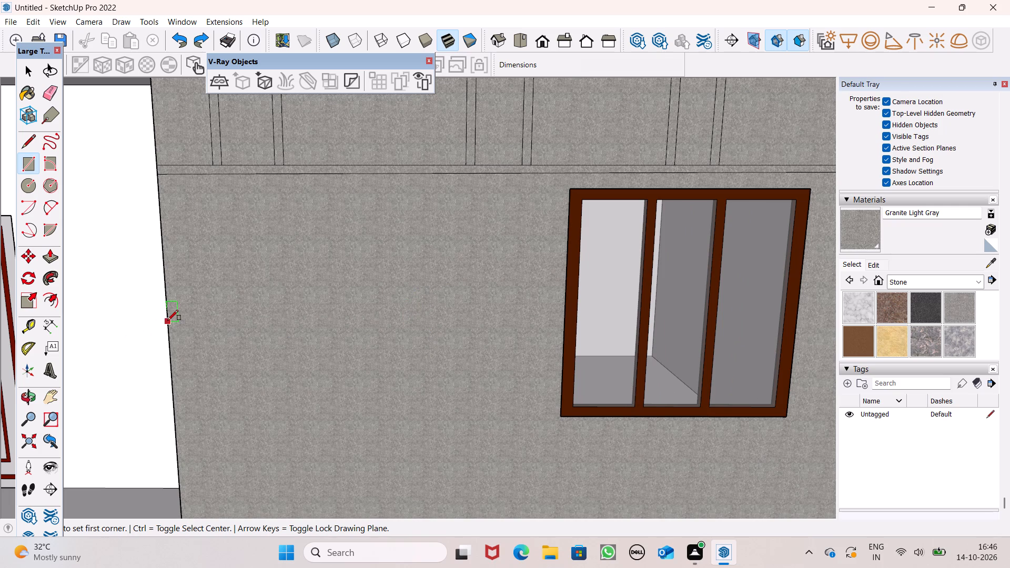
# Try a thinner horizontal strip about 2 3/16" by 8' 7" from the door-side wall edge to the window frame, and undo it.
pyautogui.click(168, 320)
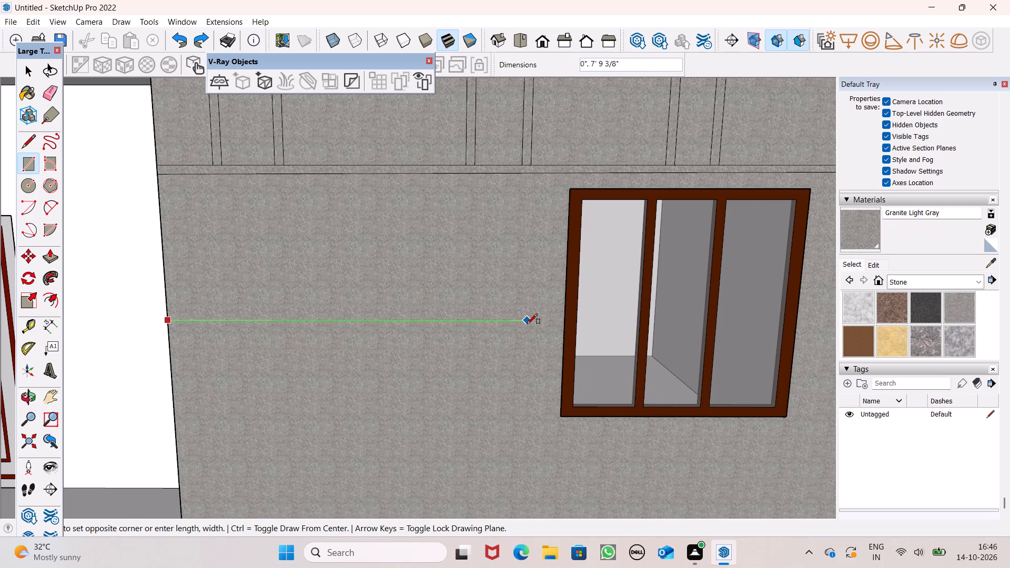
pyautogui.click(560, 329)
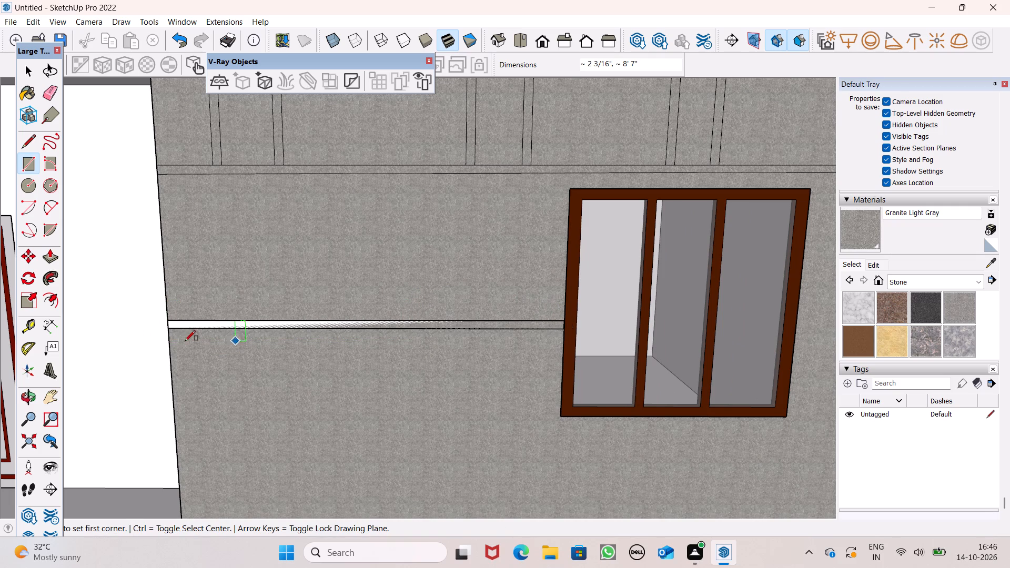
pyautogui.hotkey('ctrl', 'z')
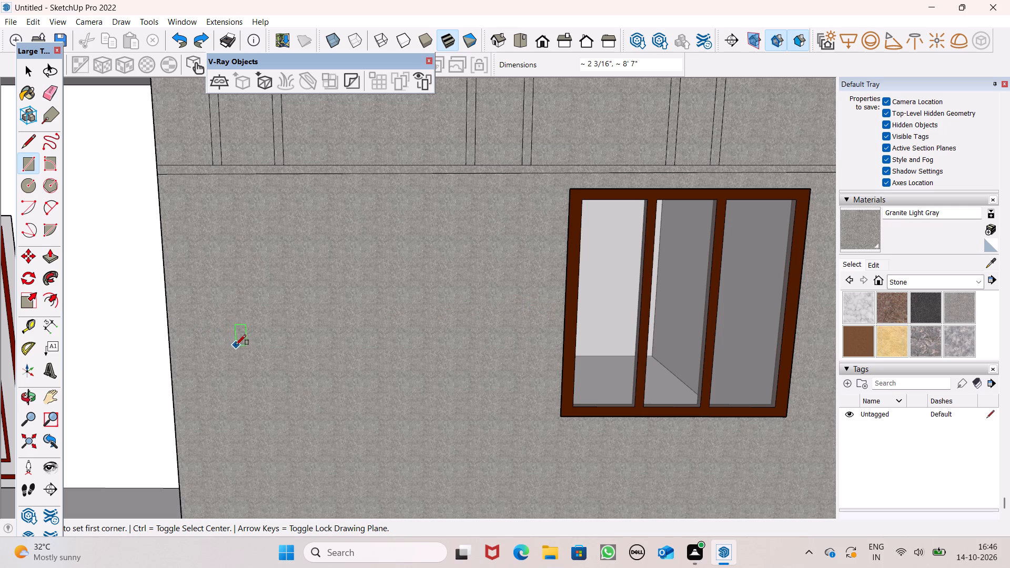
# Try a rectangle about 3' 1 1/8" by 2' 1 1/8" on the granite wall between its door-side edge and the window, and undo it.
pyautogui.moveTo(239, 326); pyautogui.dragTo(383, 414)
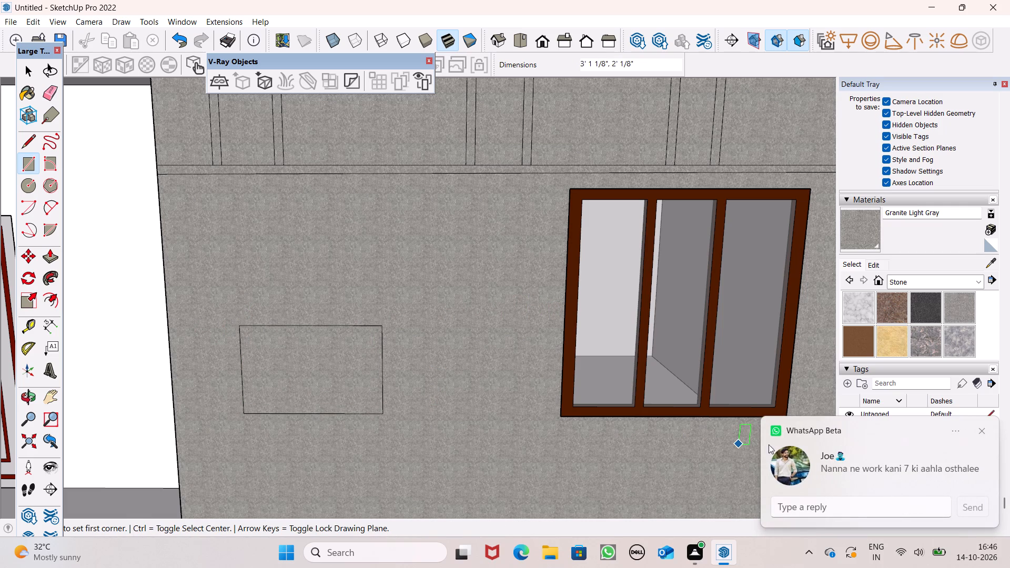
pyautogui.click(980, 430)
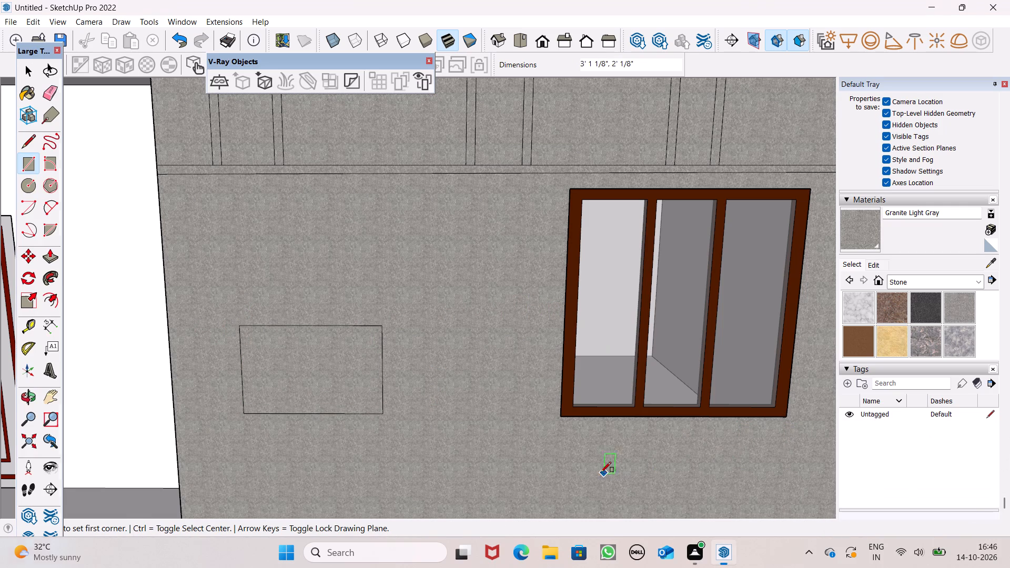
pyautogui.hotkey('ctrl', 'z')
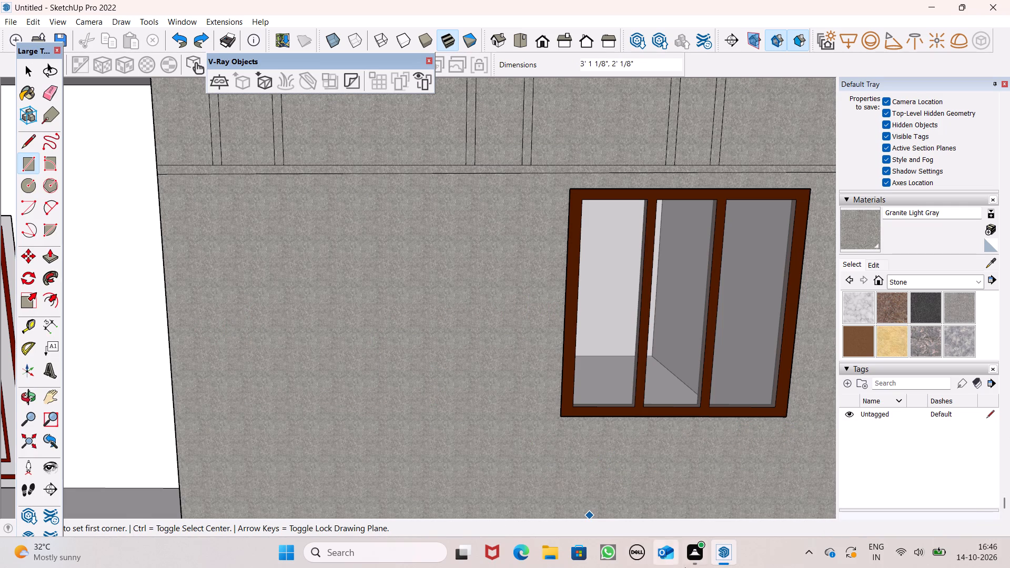
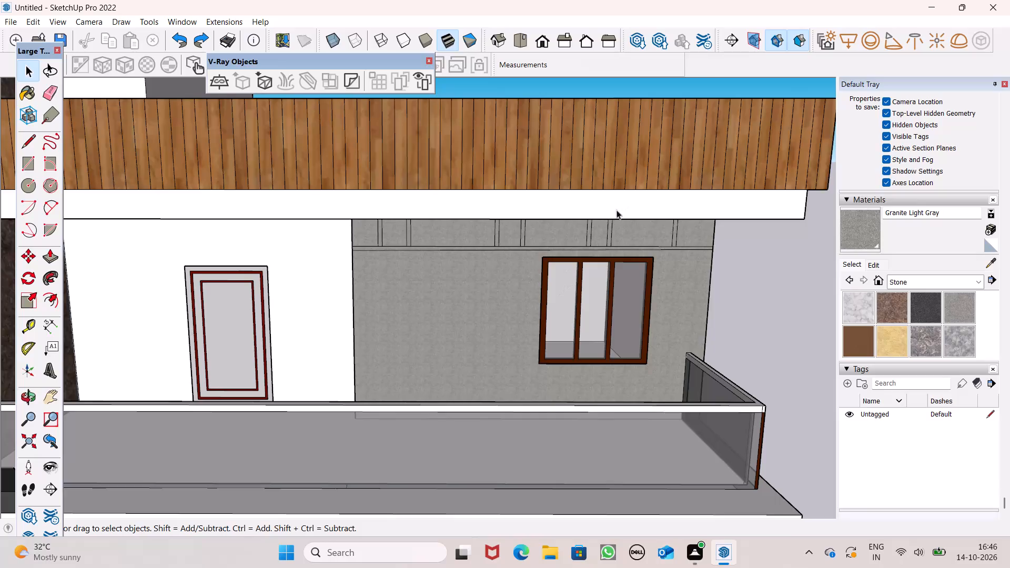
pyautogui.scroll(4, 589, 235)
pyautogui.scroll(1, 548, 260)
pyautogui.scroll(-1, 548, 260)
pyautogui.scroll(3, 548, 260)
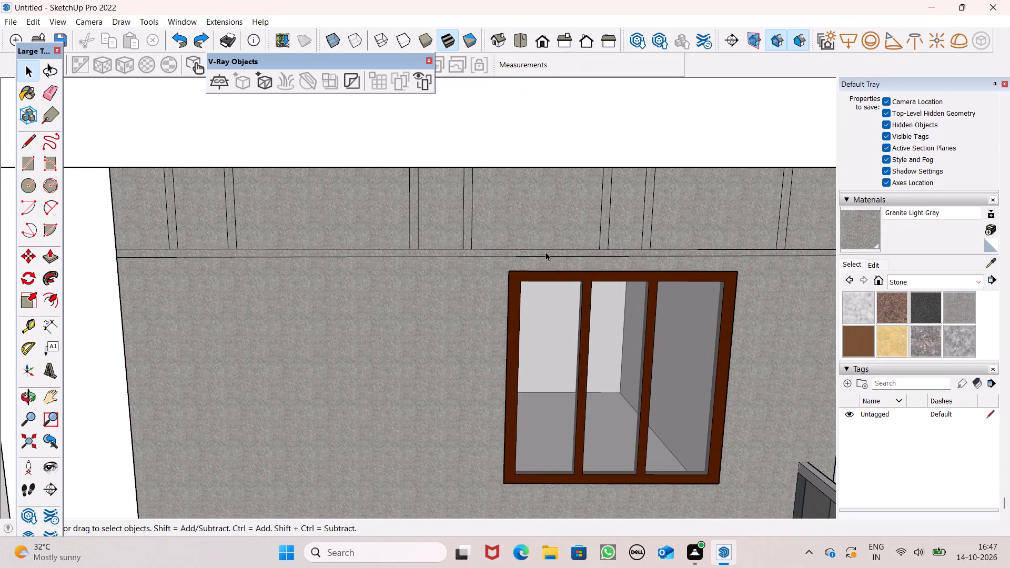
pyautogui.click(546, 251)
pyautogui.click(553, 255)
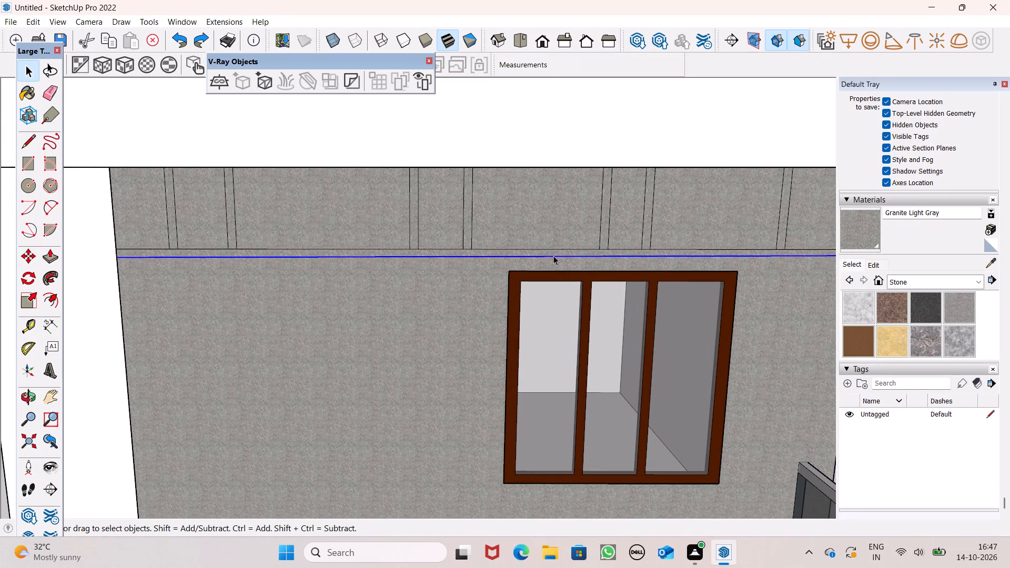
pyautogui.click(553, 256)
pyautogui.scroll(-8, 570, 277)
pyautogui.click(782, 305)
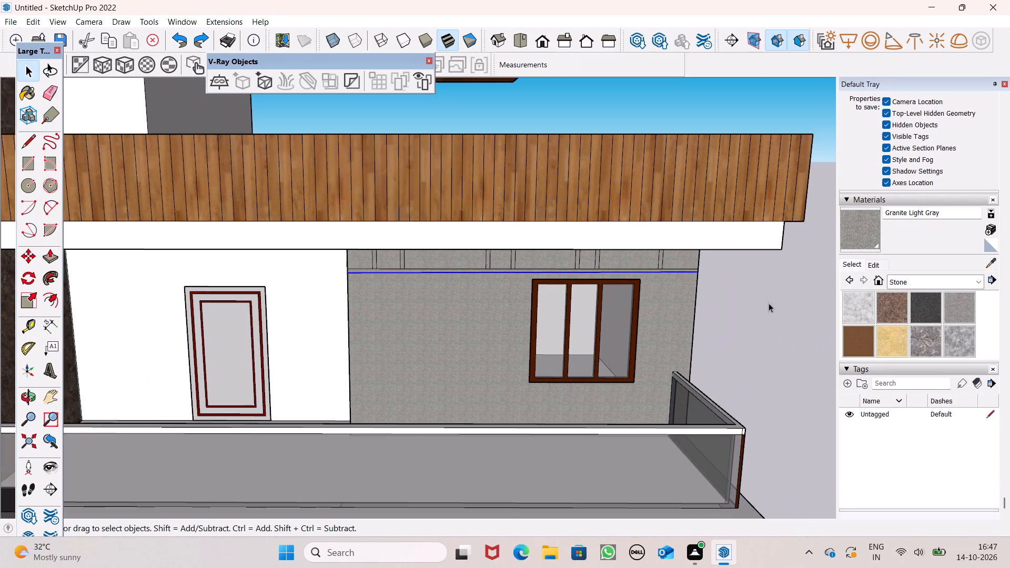
# Copy the full-width horizontal strip above the window about 2' 10" straight down, so it crosses the window near mid-height.
pyautogui.scroll(10, 685, 262)
pyautogui.scroll(-1, 651, 276)
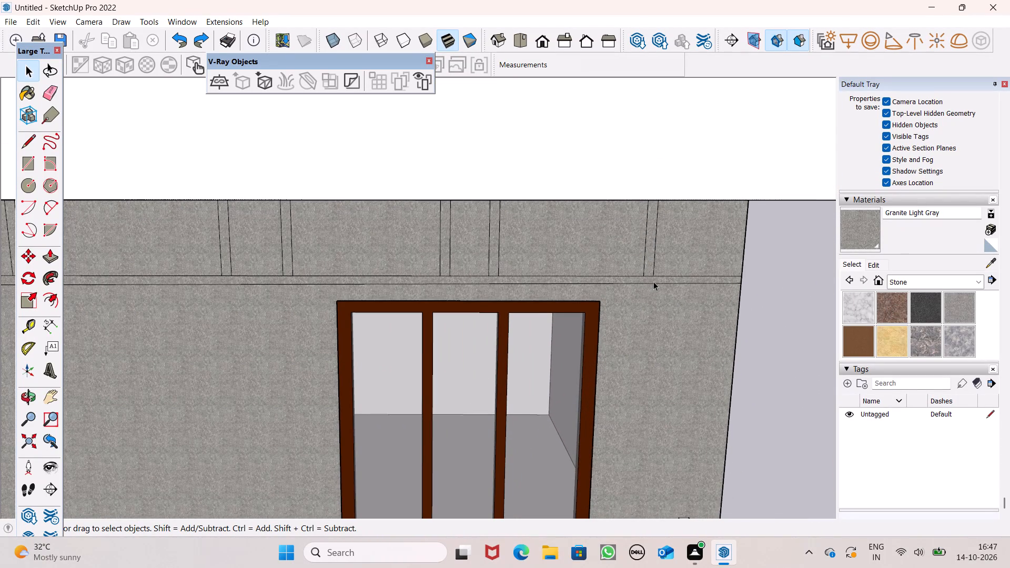
pyautogui.scroll(6, 664, 281)
pyautogui.doubleClick(666, 281)
pyautogui.scroll(-12, 686, 247)
pyautogui.press('m')
pyautogui.press('Return')
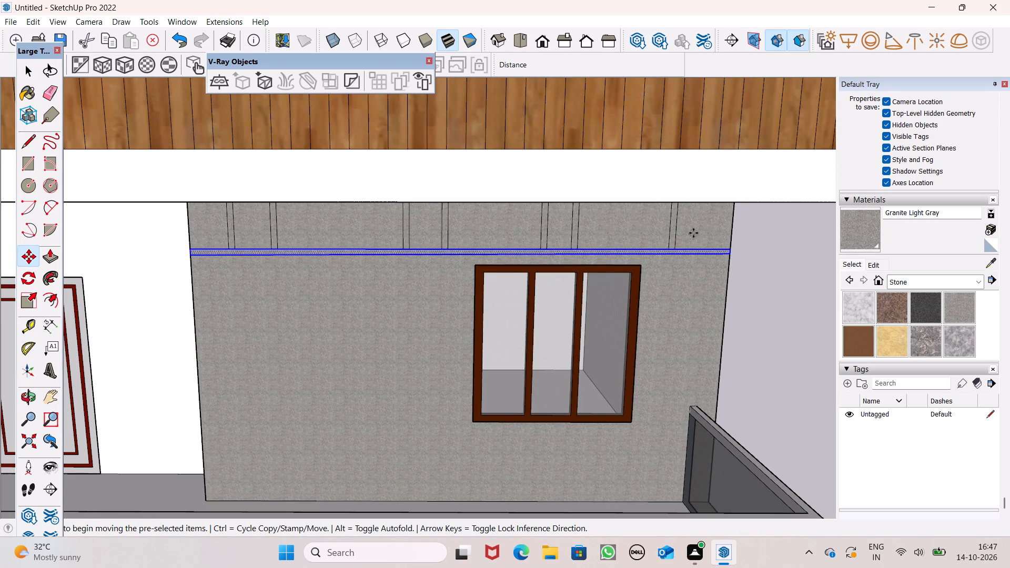
pyautogui.scroll(-1, 693, 233)
pyautogui.scroll(-1, 665, 287)
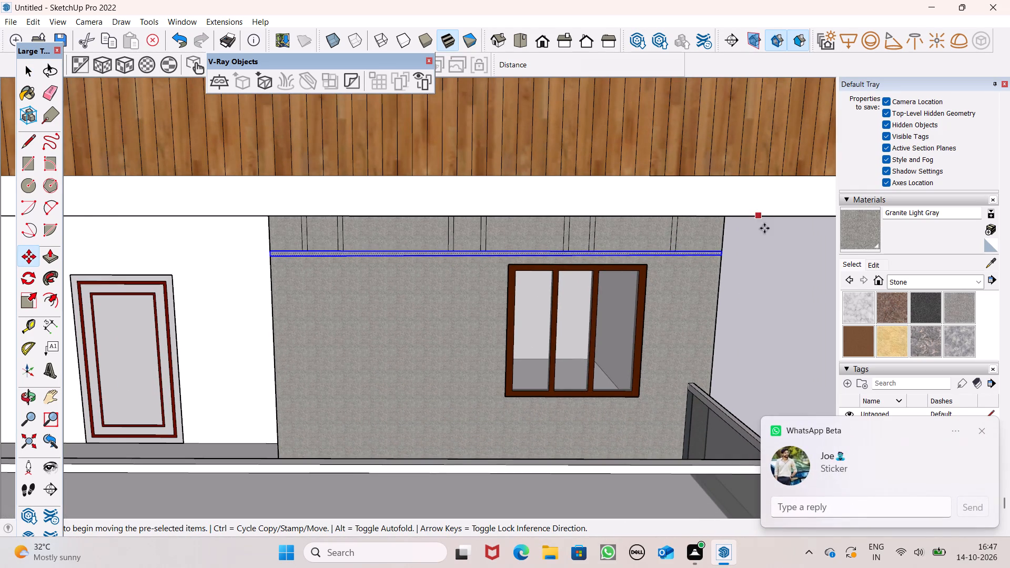
pyautogui.click(981, 425)
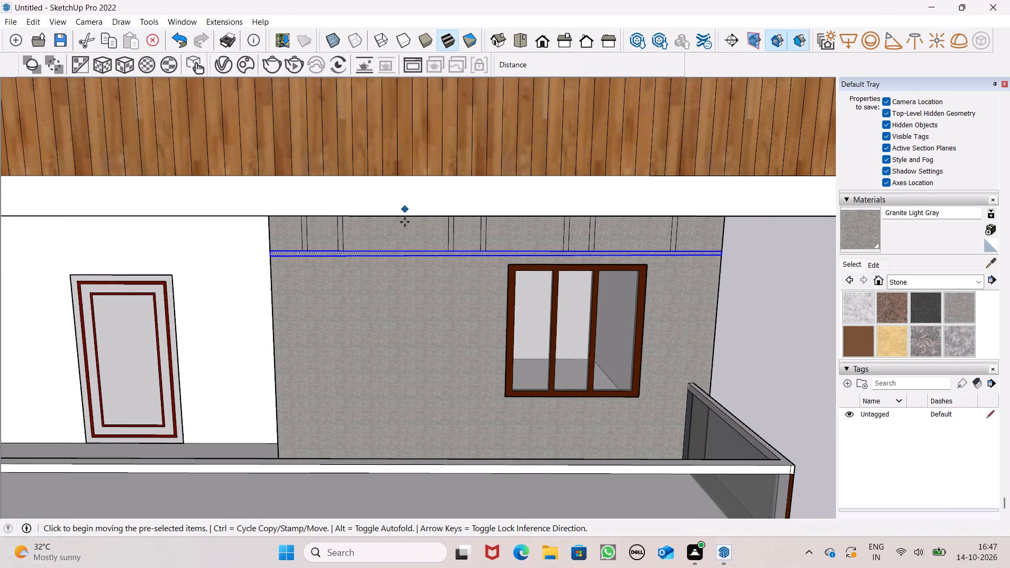
pyautogui.scroll(5, 381, 249)
pyautogui.moveTo(384, 255); pyautogui.dragTo(387, 272)
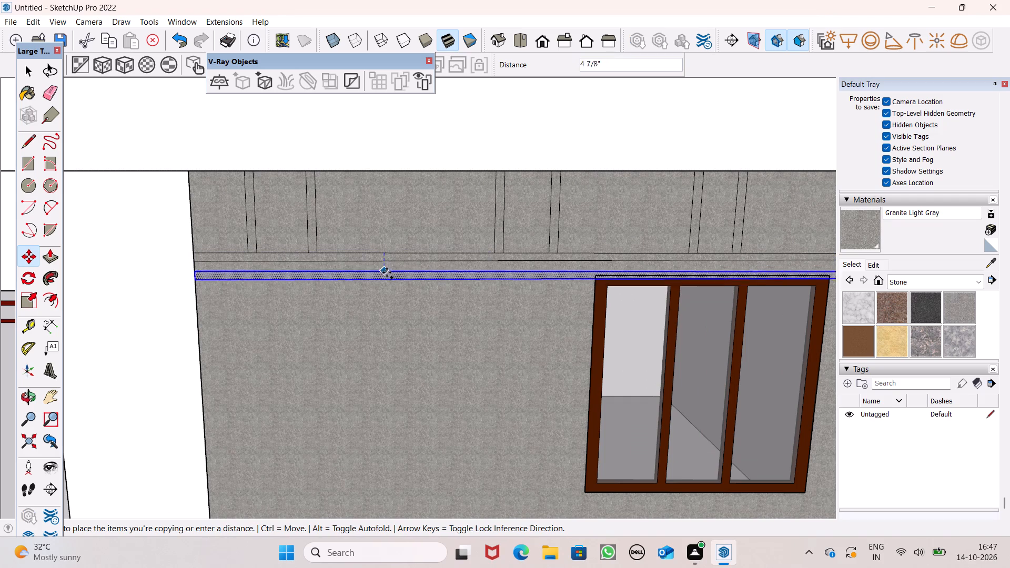
pyautogui.moveTo(387, 272); pyautogui.dragTo(369, 347)
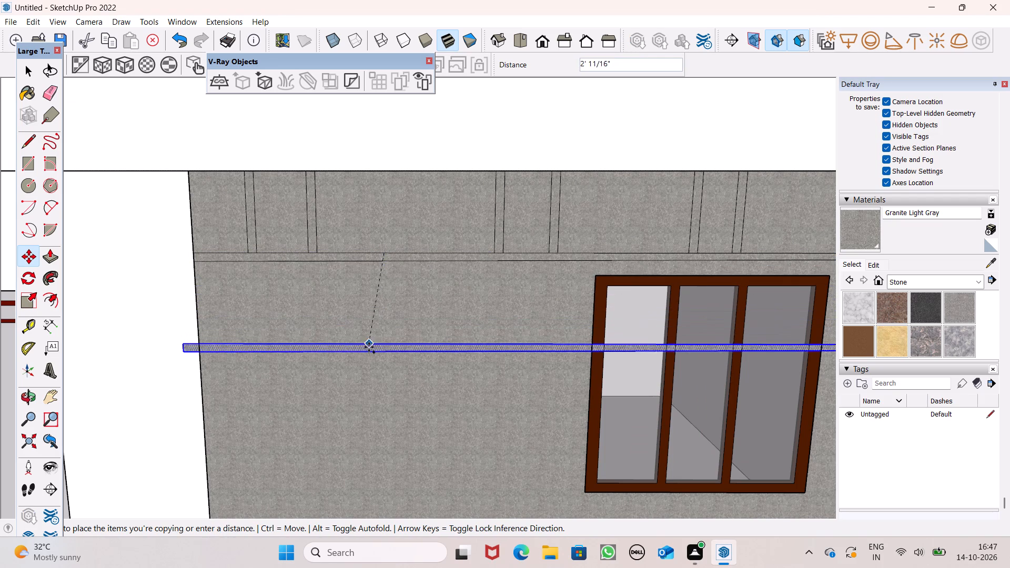
pyautogui.moveTo(369, 347); pyautogui.dragTo(377, 382)
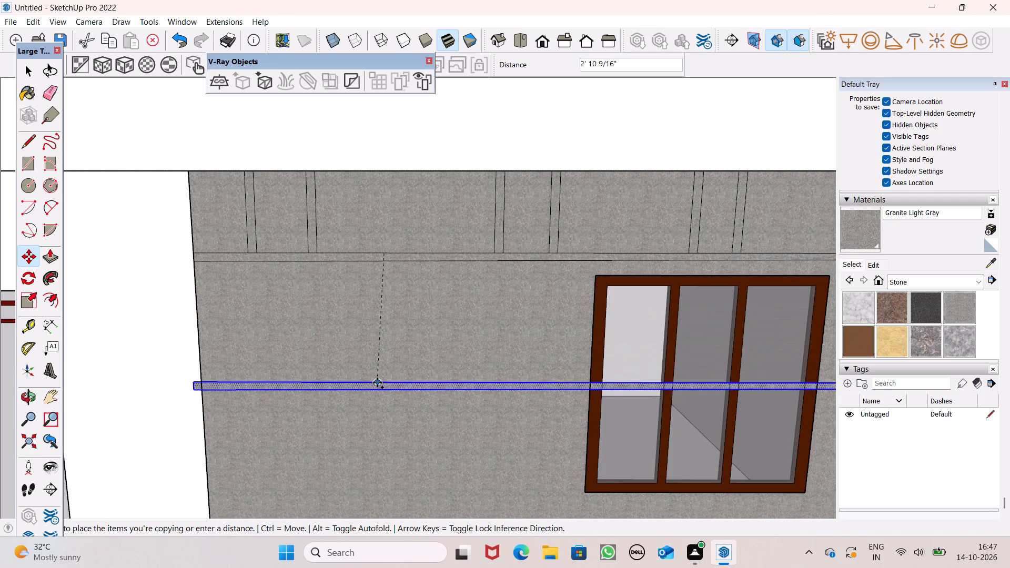
pyautogui.moveTo(377, 382); pyautogui.dragTo(379, 382)
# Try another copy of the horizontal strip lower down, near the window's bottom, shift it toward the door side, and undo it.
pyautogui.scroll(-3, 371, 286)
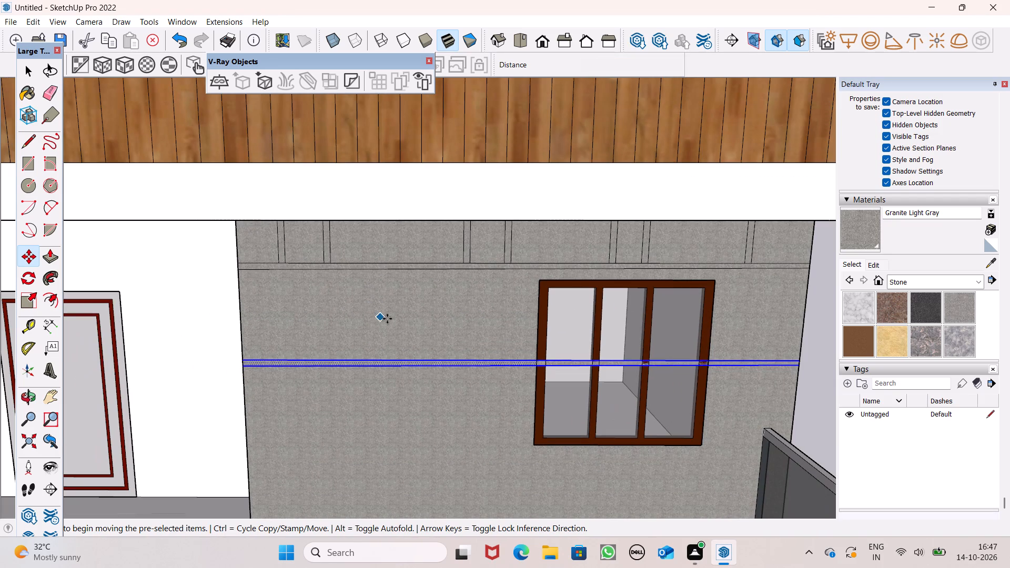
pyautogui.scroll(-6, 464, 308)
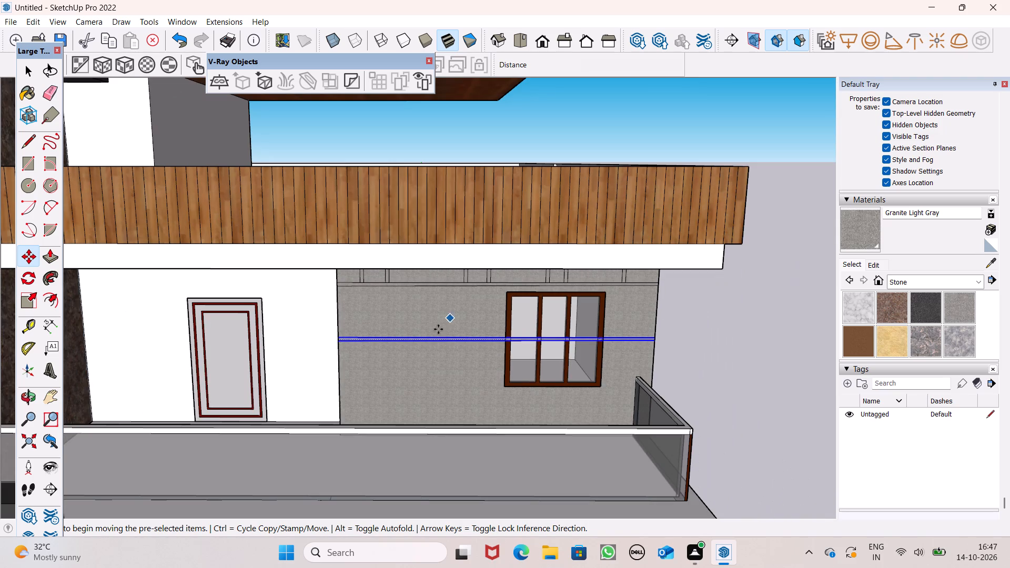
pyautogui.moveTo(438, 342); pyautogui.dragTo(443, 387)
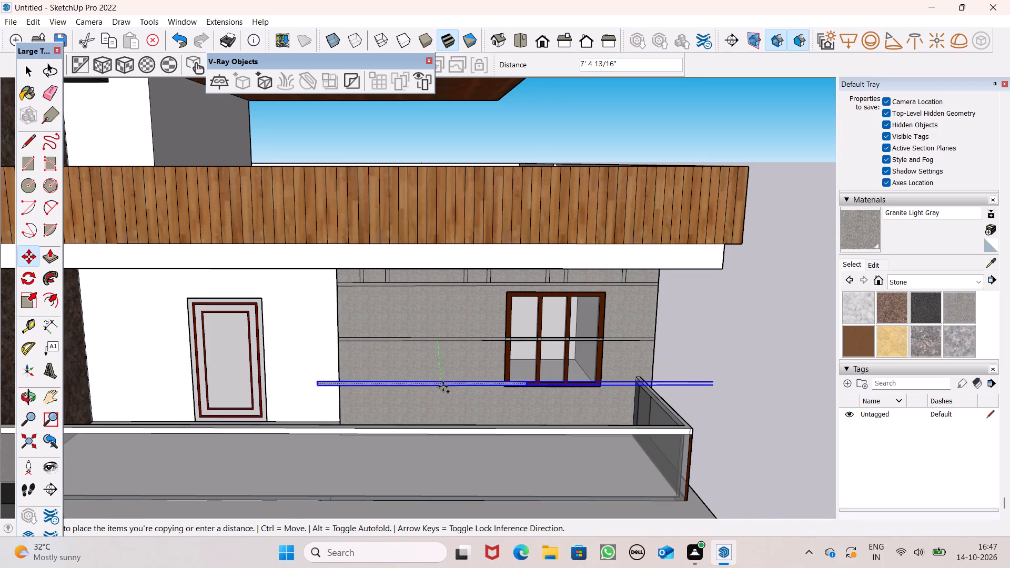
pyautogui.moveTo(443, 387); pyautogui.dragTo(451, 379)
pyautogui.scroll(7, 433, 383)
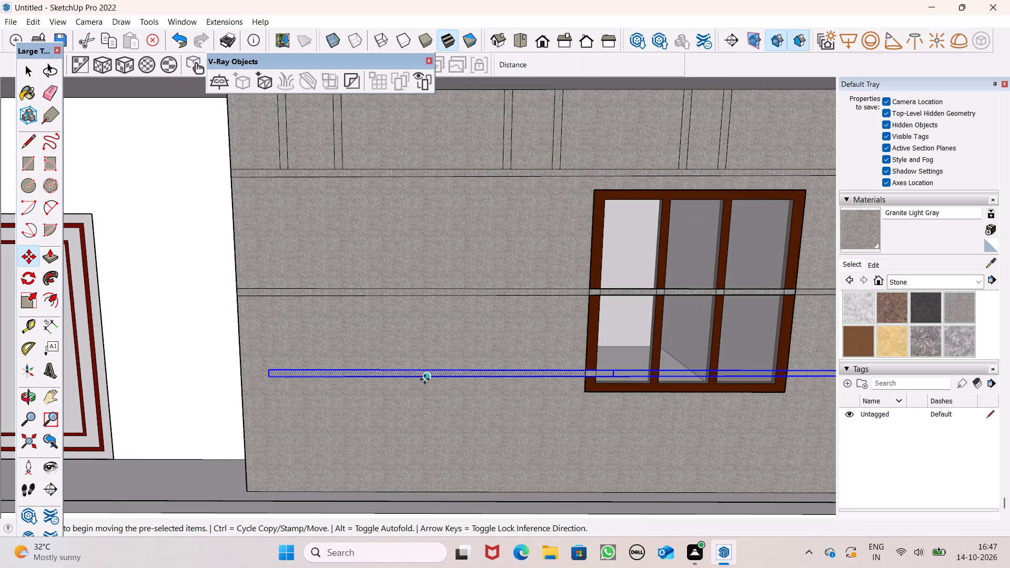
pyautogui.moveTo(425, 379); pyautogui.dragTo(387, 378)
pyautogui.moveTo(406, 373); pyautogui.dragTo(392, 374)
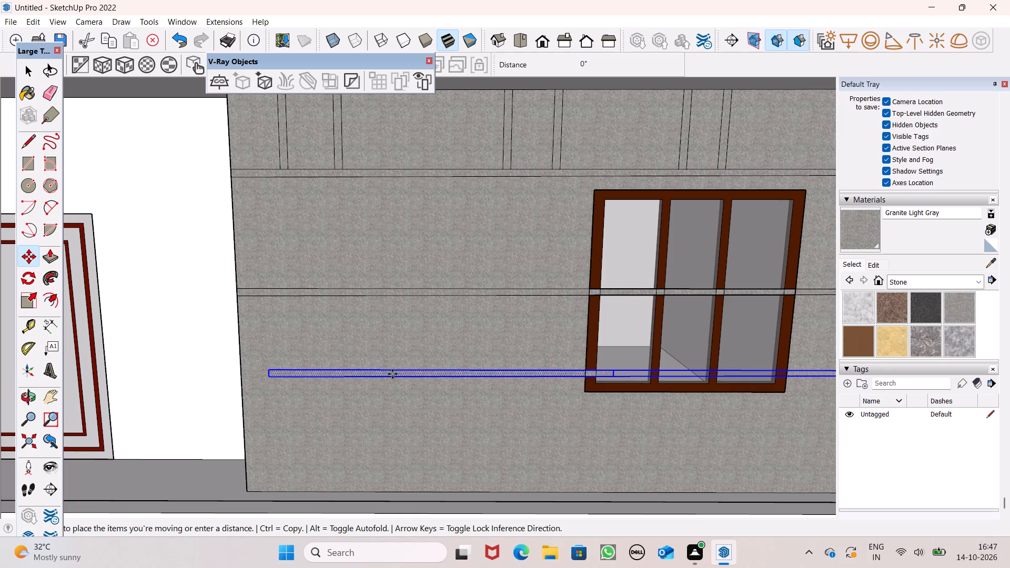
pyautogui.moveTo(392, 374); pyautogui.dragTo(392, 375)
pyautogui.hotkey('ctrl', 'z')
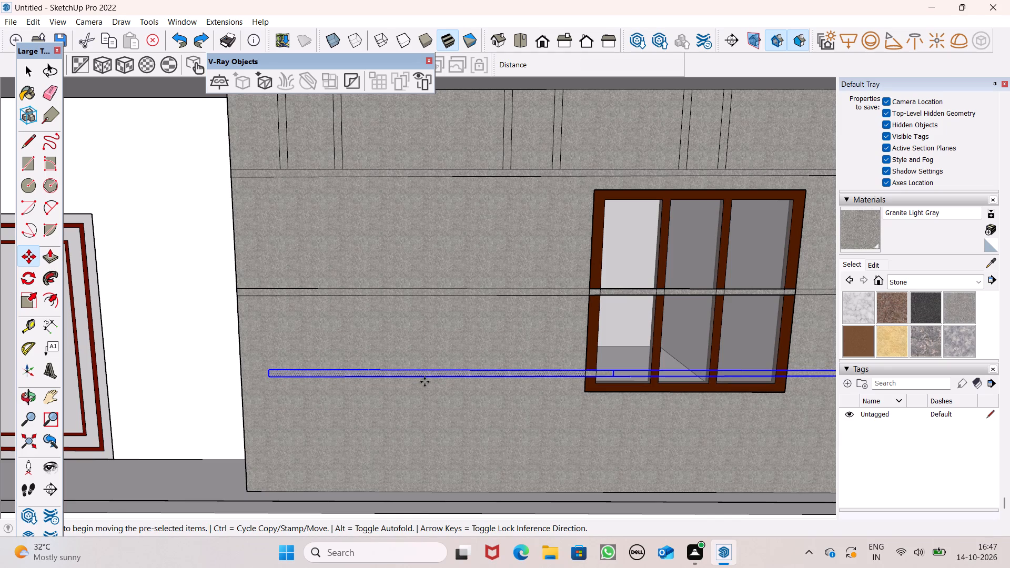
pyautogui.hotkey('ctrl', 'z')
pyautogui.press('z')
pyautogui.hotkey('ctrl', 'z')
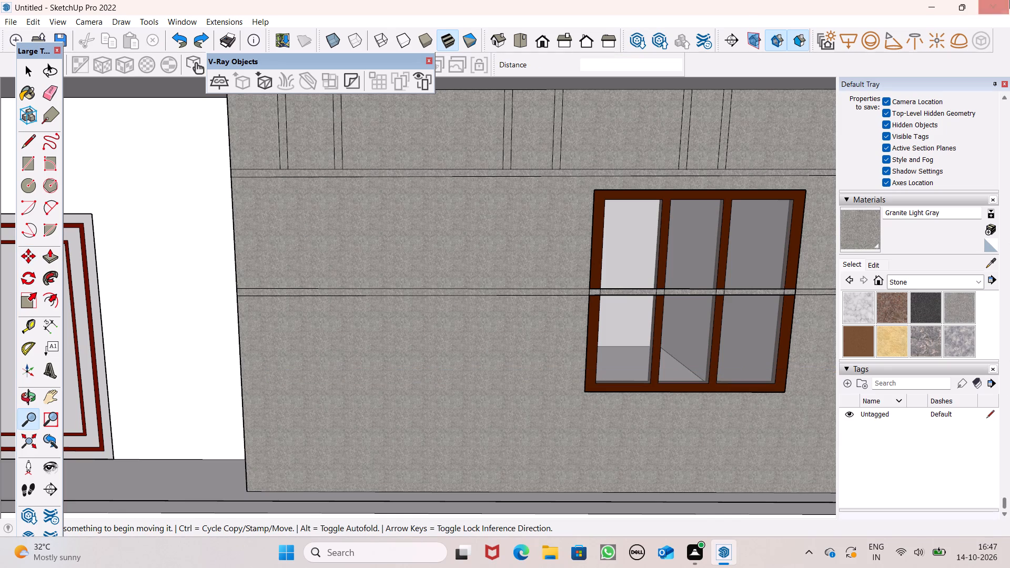
# Erase the edges of the copied mid-height strip where it starts crossing the window from the door side.
pyautogui.click(50, 90)
pyautogui.scroll(1, 526, 292)
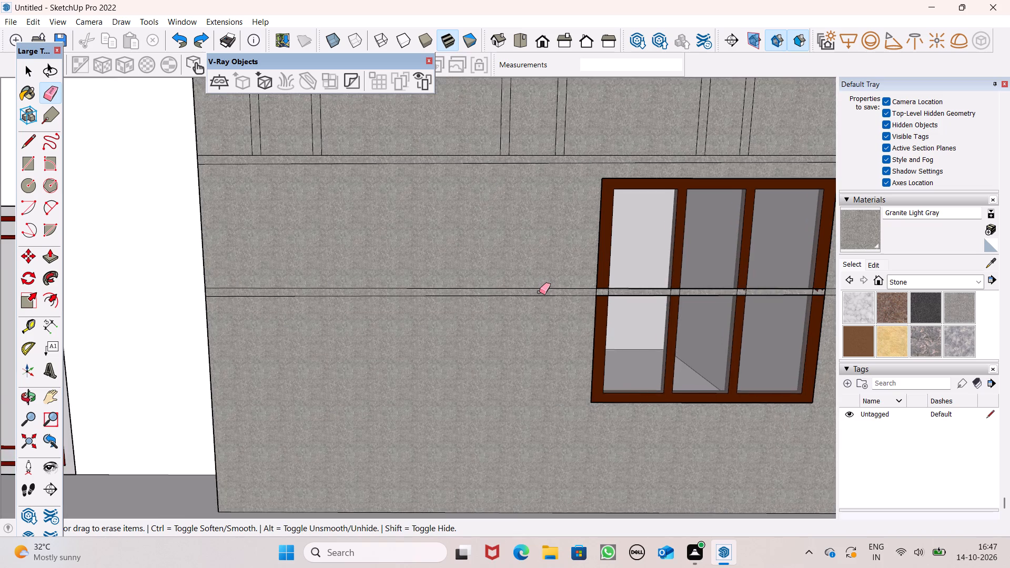
pyautogui.scroll(1, 539, 292)
pyautogui.scroll(-1, 539, 292)
pyautogui.scroll(1, 539, 292)
pyautogui.scroll(-1, 539, 292)
pyautogui.scroll(6, 543, 291)
pyautogui.scroll(5, 641, 289)
pyautogui.moveTo(642, 289); pyautogui.dragTo(645, 312)
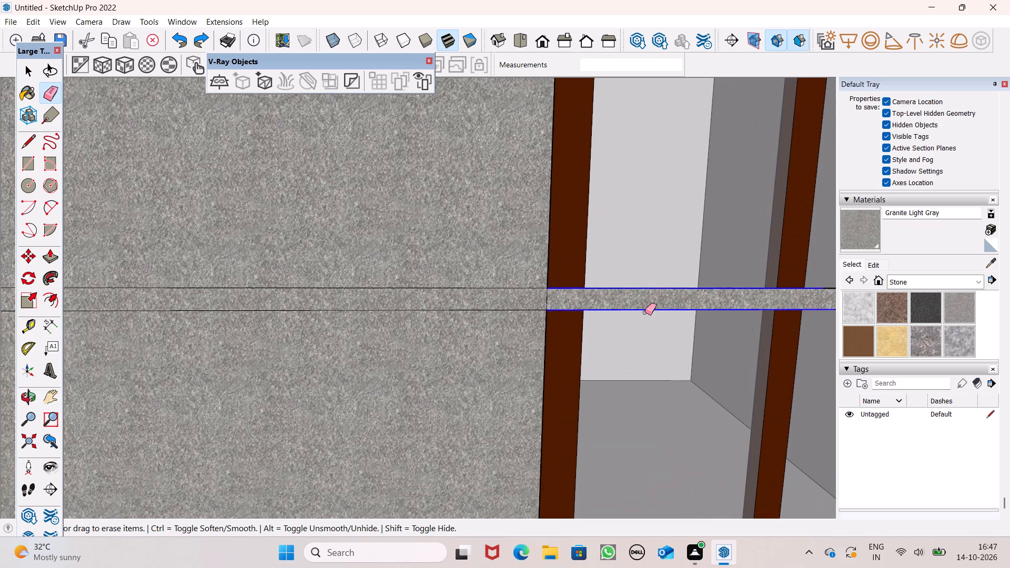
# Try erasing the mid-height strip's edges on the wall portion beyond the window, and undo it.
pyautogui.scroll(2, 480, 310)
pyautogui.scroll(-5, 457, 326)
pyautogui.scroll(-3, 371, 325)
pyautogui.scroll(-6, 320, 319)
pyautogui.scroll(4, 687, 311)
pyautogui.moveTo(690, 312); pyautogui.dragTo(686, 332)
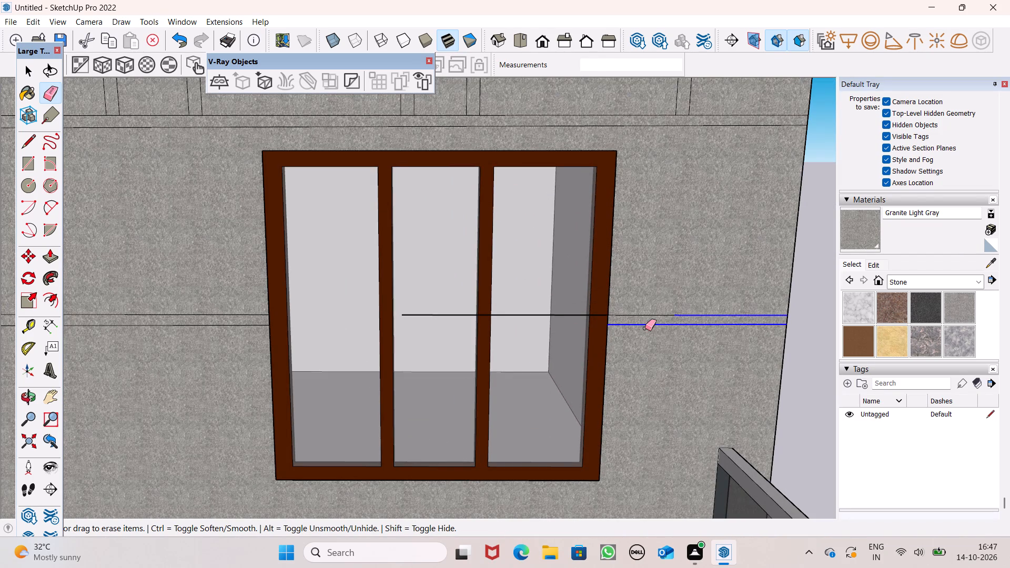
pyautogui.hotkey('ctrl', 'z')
# Erase the remaining pieces of the strip line across the window panes, keeping the strip on both wall portions.
pyautogui.moveTo(559, 318); pyautogui.dragTo(558, 322)
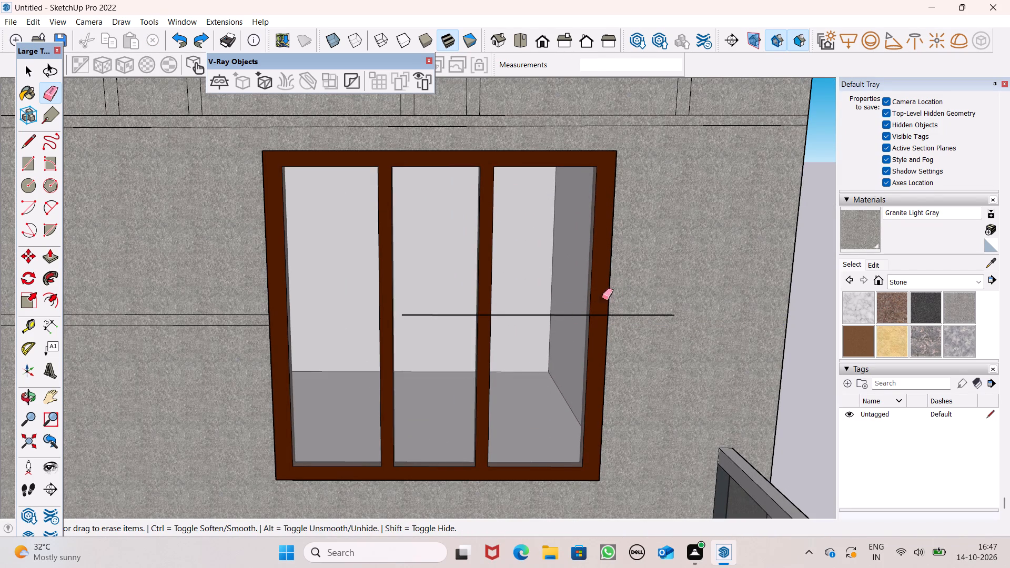
pyautogui.moveTo(545, 309); pyautogui.dragTo(541, 323)
pyautogui.moveTo(458, 308); pyautogui.dragTo(451, 323)
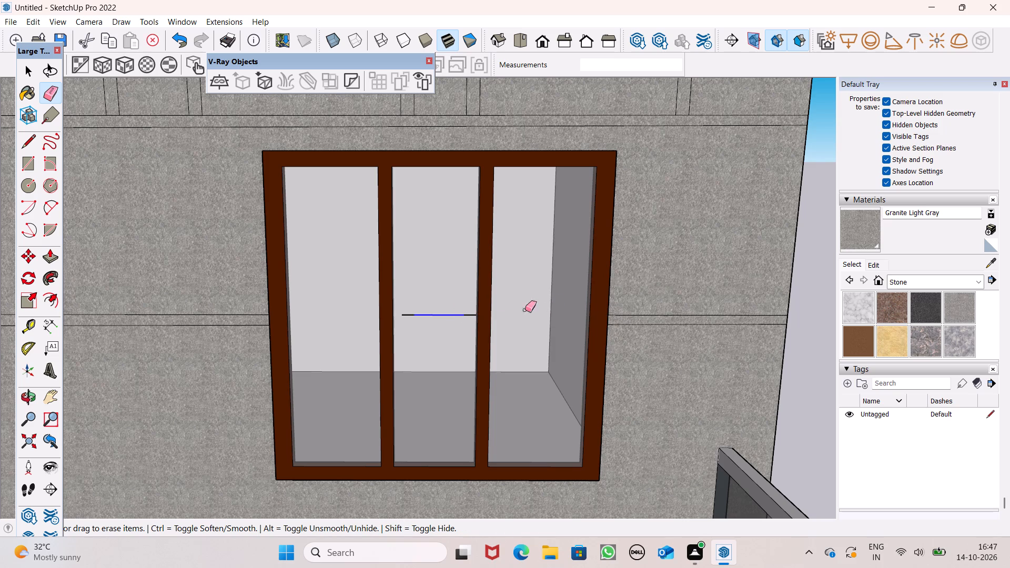
pyautogui.click(410, 315)
pyautogui.scroll(2, 474, 320)
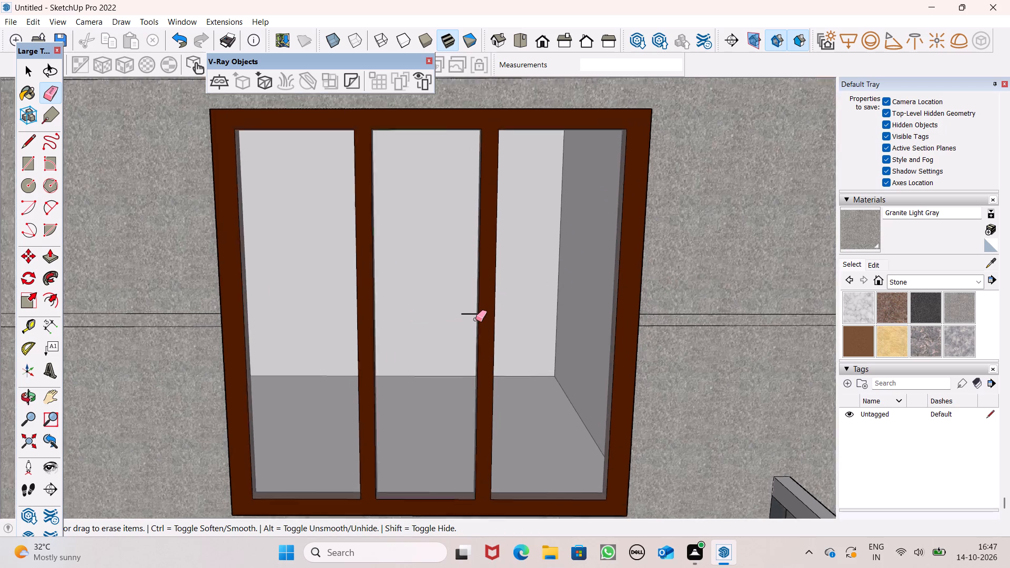
pyautogui.scroll(5, 476, 319)
pyautogui.moveTo(462, 303); pyautogui.dragTo(456, 318)
pyautogui.press('space')
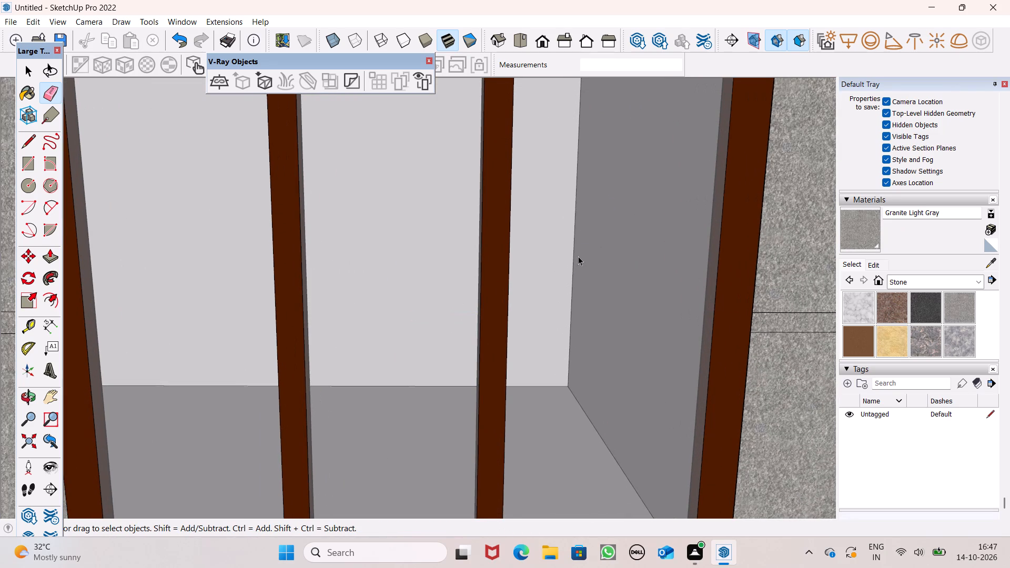
pyautogui.press('space')
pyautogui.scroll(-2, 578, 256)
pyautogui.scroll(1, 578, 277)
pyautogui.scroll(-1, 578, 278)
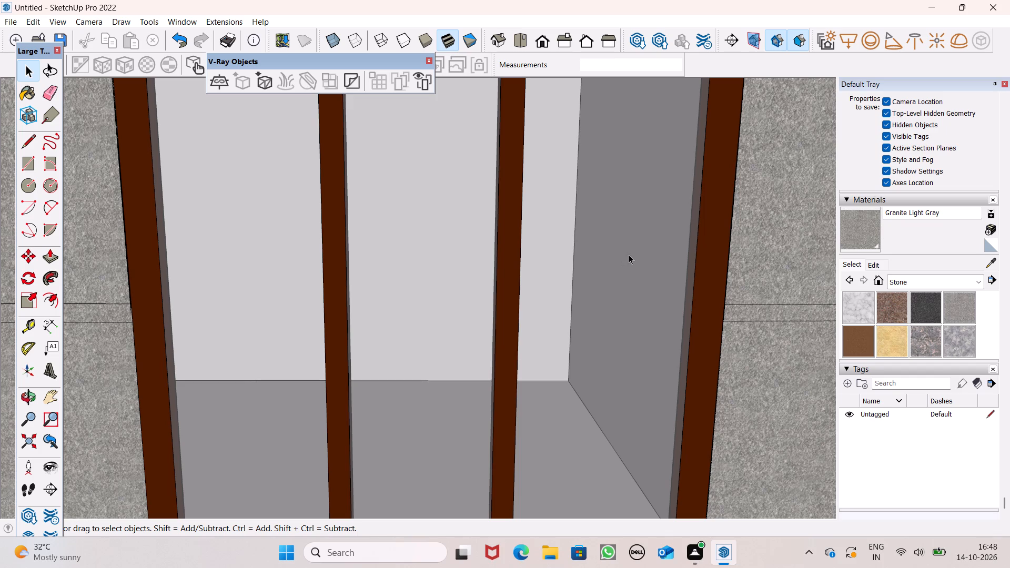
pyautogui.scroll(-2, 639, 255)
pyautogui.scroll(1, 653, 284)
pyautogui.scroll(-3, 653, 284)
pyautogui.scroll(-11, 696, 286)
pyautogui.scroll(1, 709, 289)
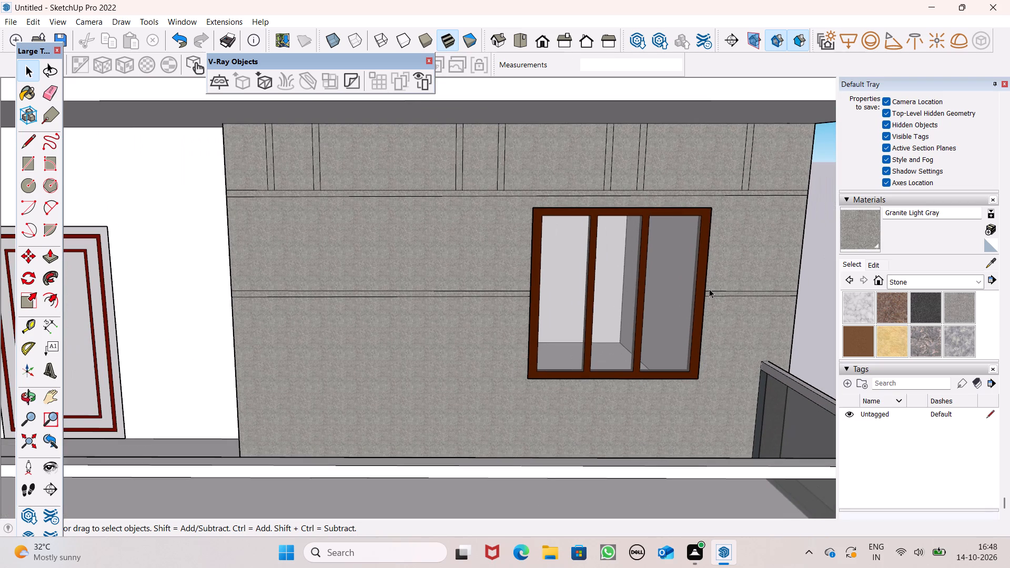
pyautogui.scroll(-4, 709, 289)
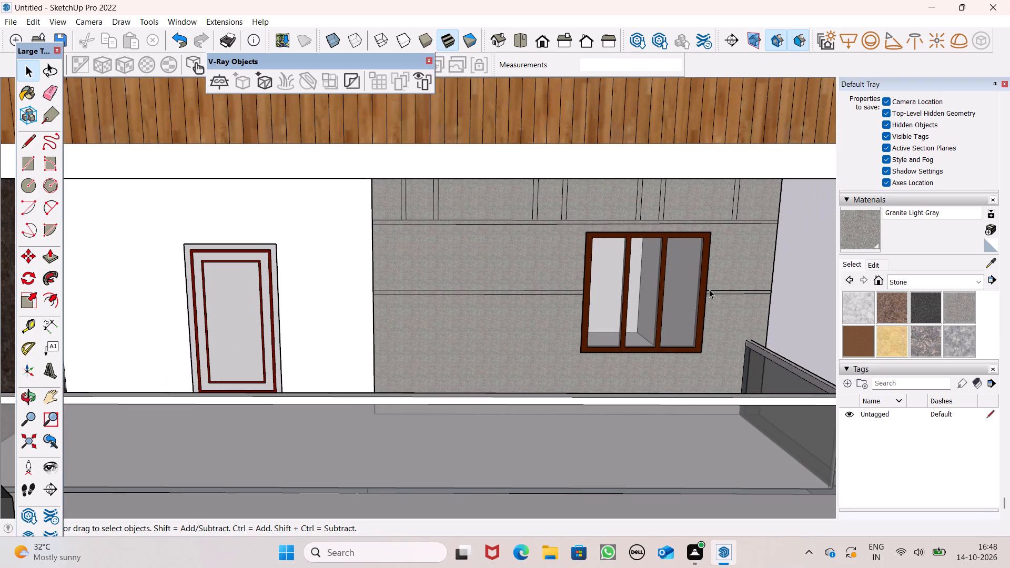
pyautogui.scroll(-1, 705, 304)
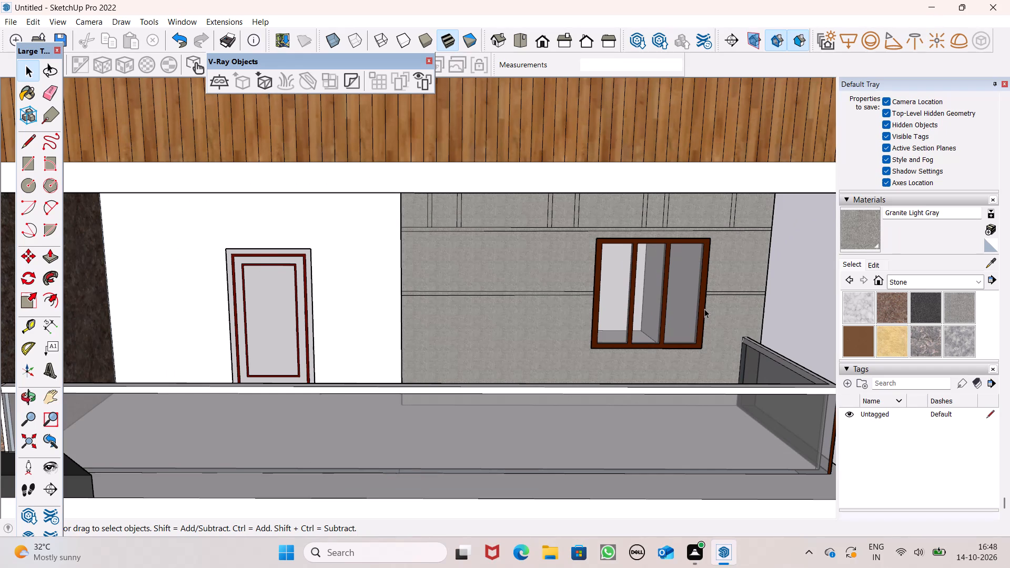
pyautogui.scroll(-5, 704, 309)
# Draw a vertical strip about 2 5/16" wide between the upper and mid-height horizontal strips, on the door side of the window.
pyautogui.scroll(7, 665, 330)
pyautogui.scroll(3, 564, 285)
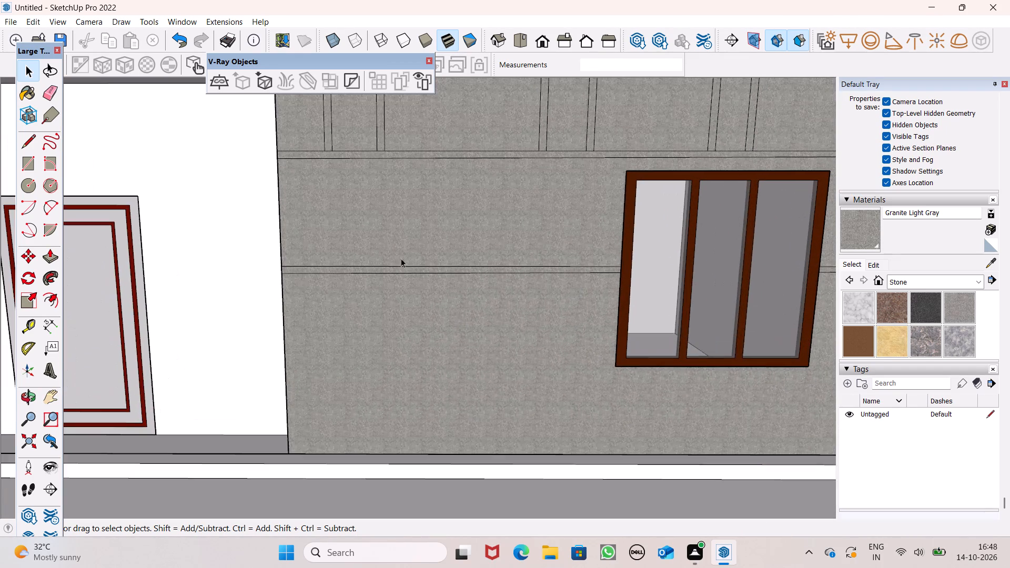
pyautogui.click(28, 161)
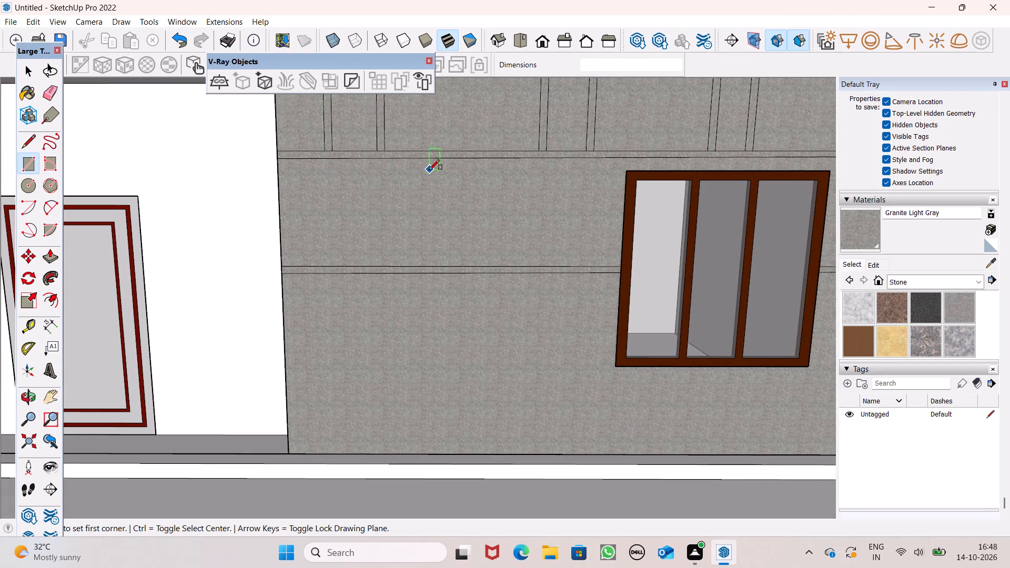
pyautogui.scroll(5, 429, 170)
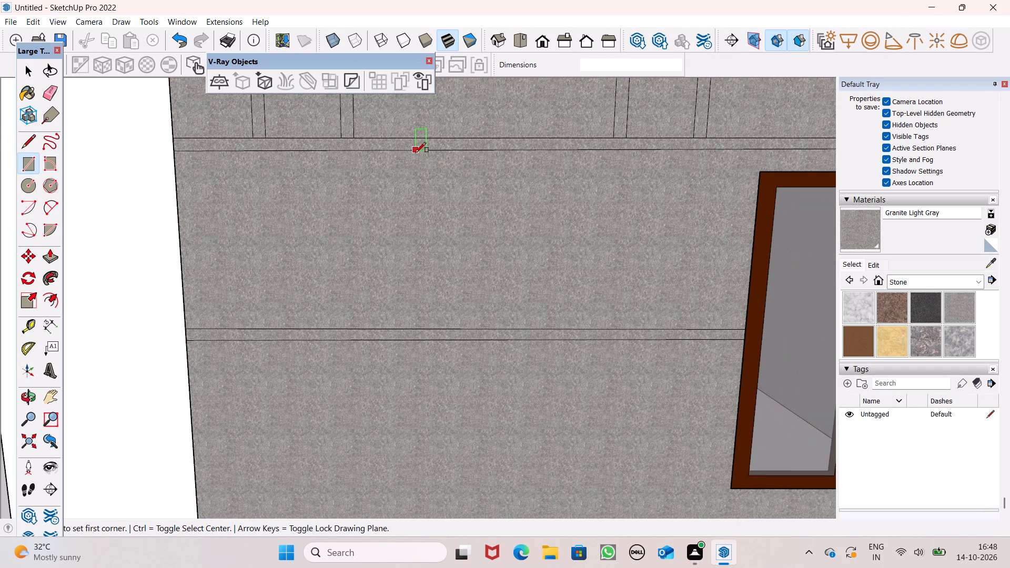
pyautogui.click(416, 152)
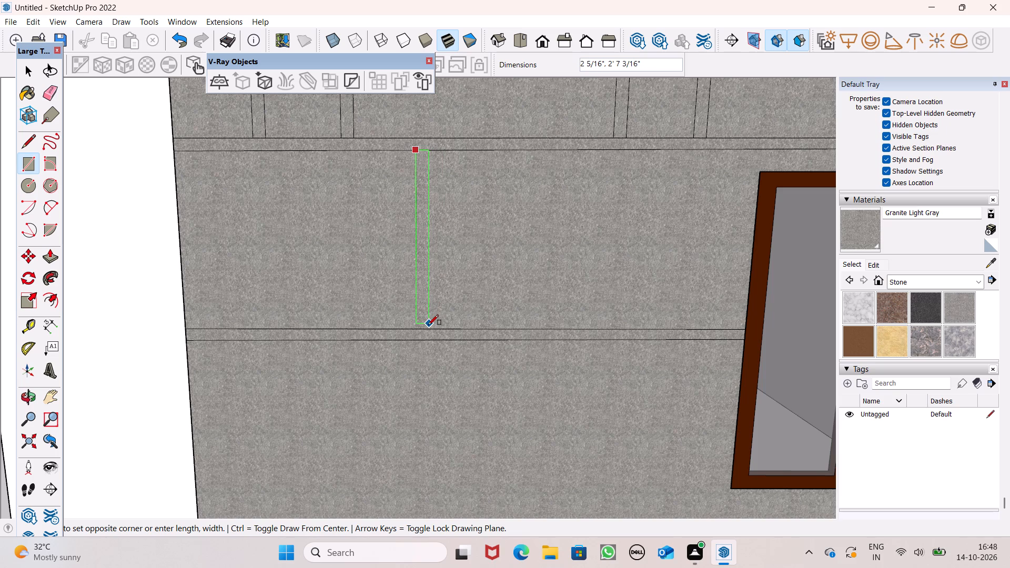
pyautogui.click(427, 327)
pyautogui.press('space')
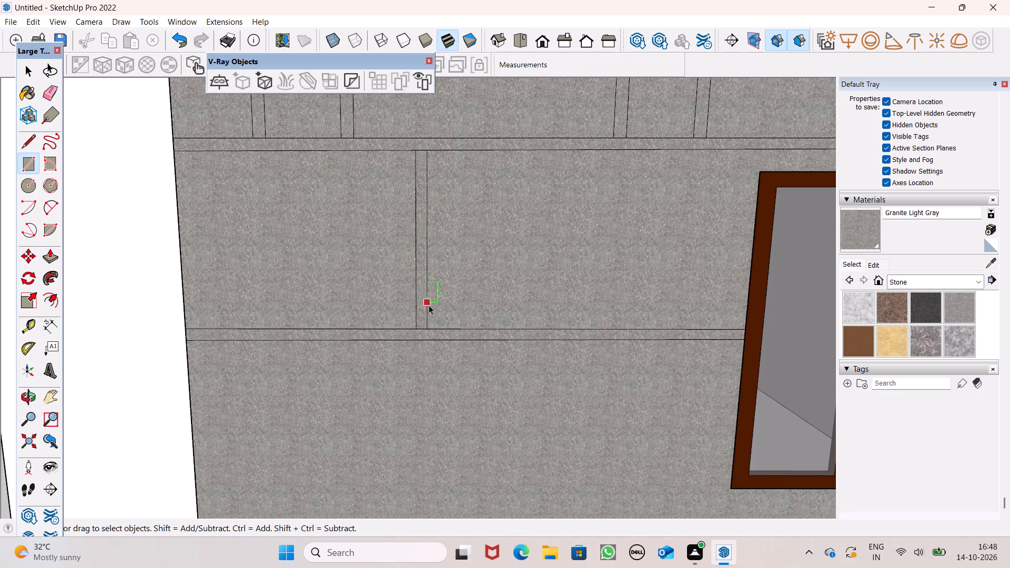
# Copy the new vertical strip a short distance toward the window, keeping it between the two horizontal strips.
pyautogui.doubleClick(422, 308)
pyautogui.press('m')
pyautogui.press('Return')
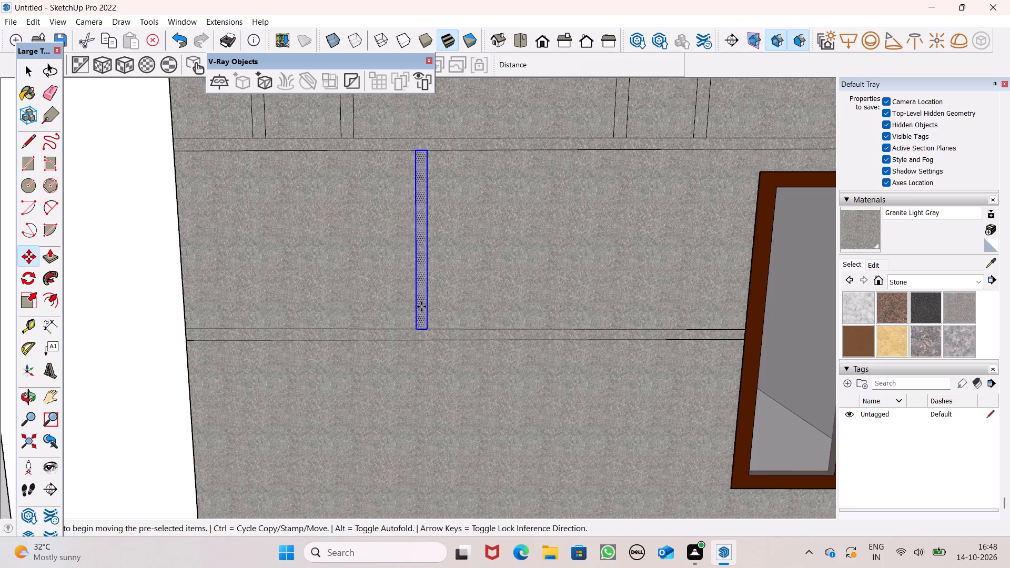
pyautogui.moveTo(427, 299); pyautogui.dragTo(501, 295)
pyautogui.scroll(-2, 395, 256)
pyautogui.scroll(1, 380, 262)
pyautogui.scroll(-3, 379, 263)
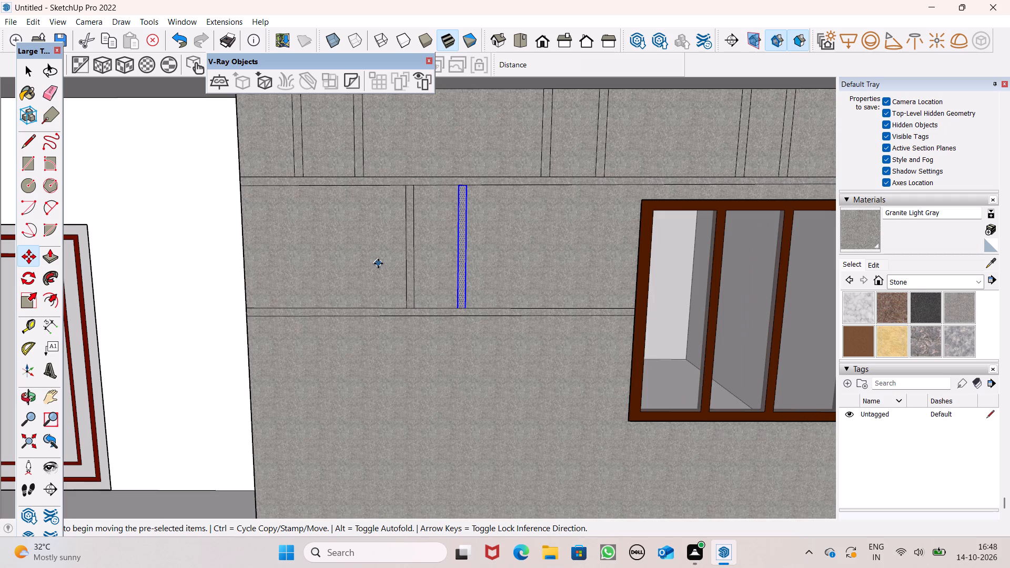
# Copy the vertical strip twice more toward the window, placing the two copies as a close pair beside the frame.
pyautogui.scroll(-6, 378, 263)
pyautogui.scroll(2, 497, 210)
pyautogui.scroll(-1, 497, 210)
pyautogui.scroll(2, 497, 210)
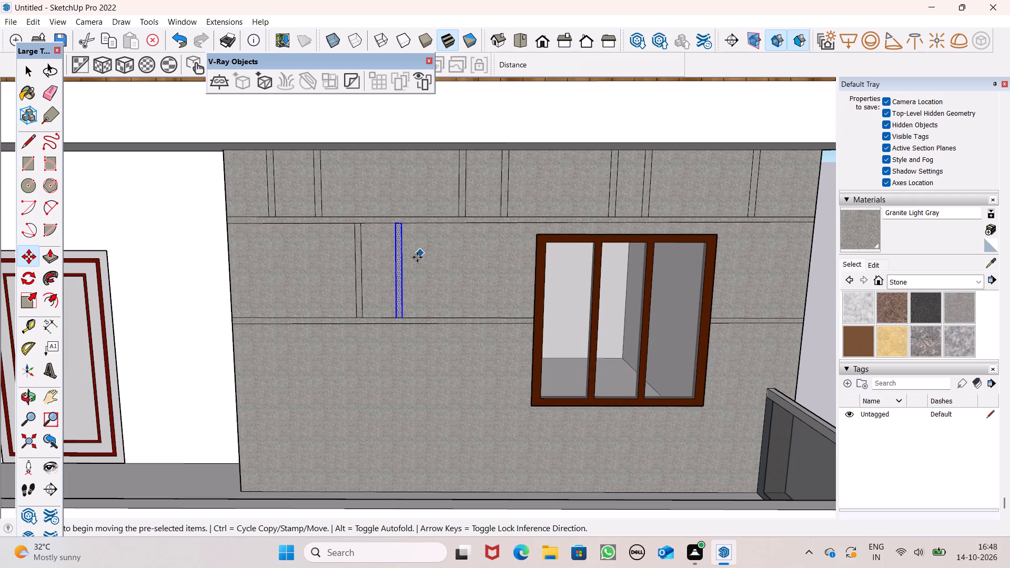
pyautogui.moveTo(402, 273); pyautogui.dragTo(466, 272)
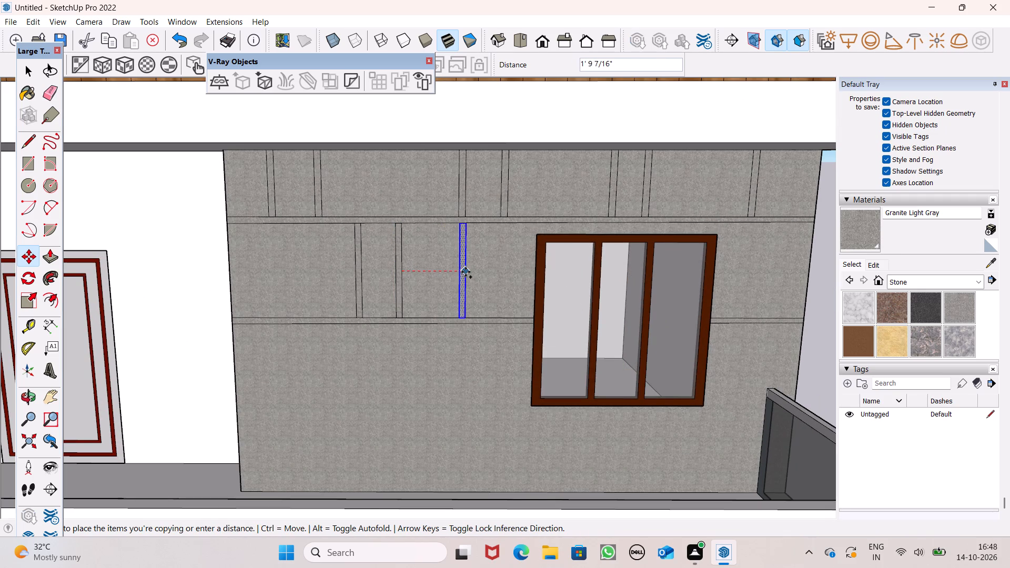
pyautogui.moveTo(466, 272); pyautogui.dragTo(481, 270)
pyautogui.moveTo(482, 269); pyautogui.dragTo(495, 268)
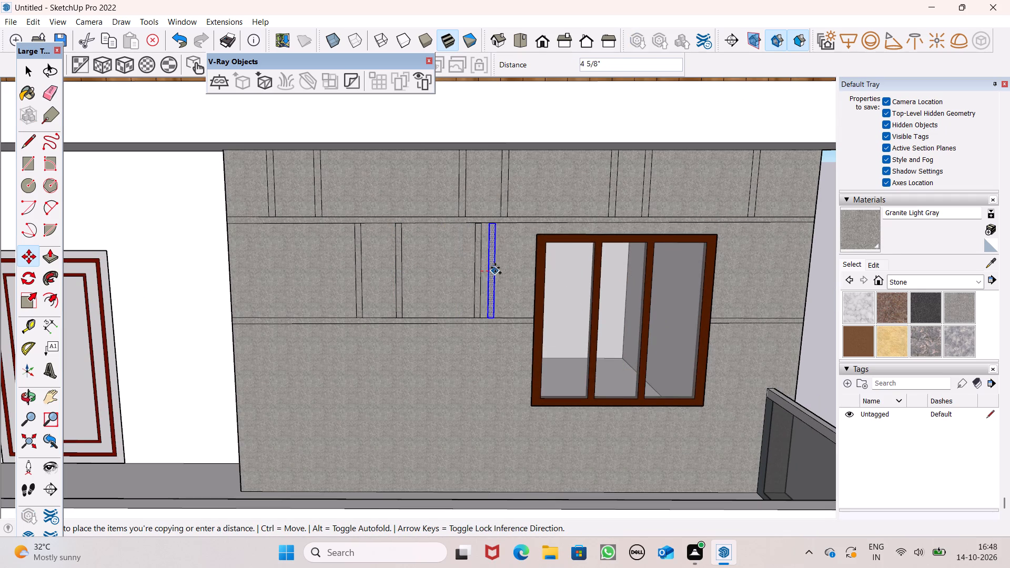
pyautogui.moveTo(495, 268); pyautogui.dragTo(503, 267)
# Copy the strip nearest the window across to the wall portion beyond it, about 7' 2" away.
pyautogui.scroll(-4, 338, 244)
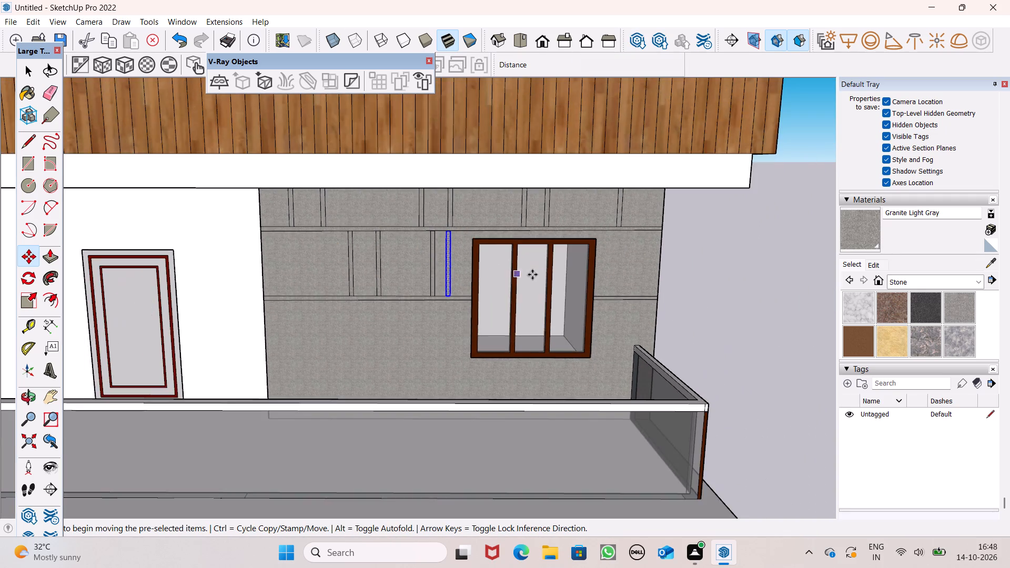
pyautogui.scroll(5, 610, 261)
pyautogui.scroll(-3, 458, 270)
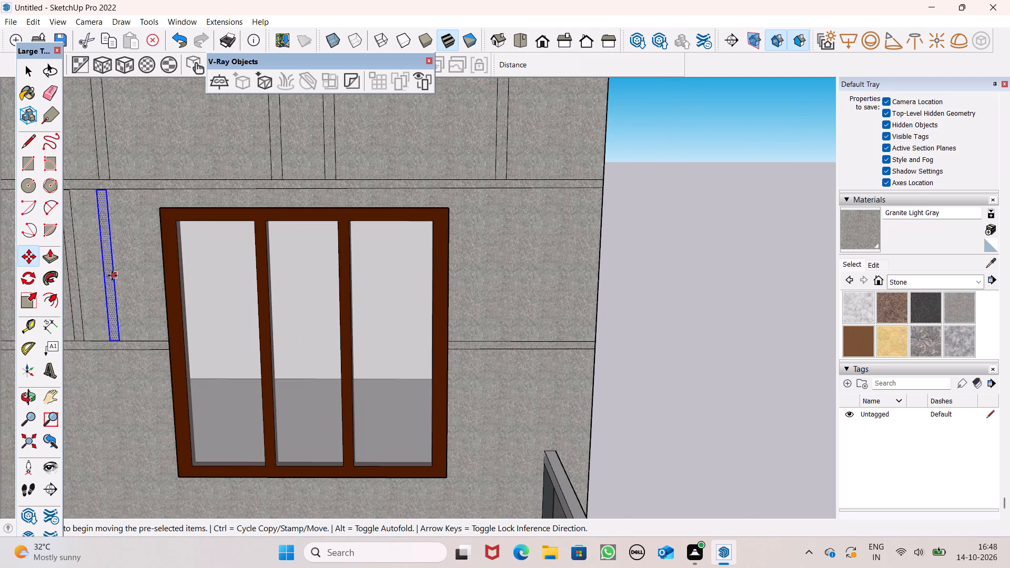
pyautogui.moveTo(112, 276); pyautogui.dragTo(496, 281)
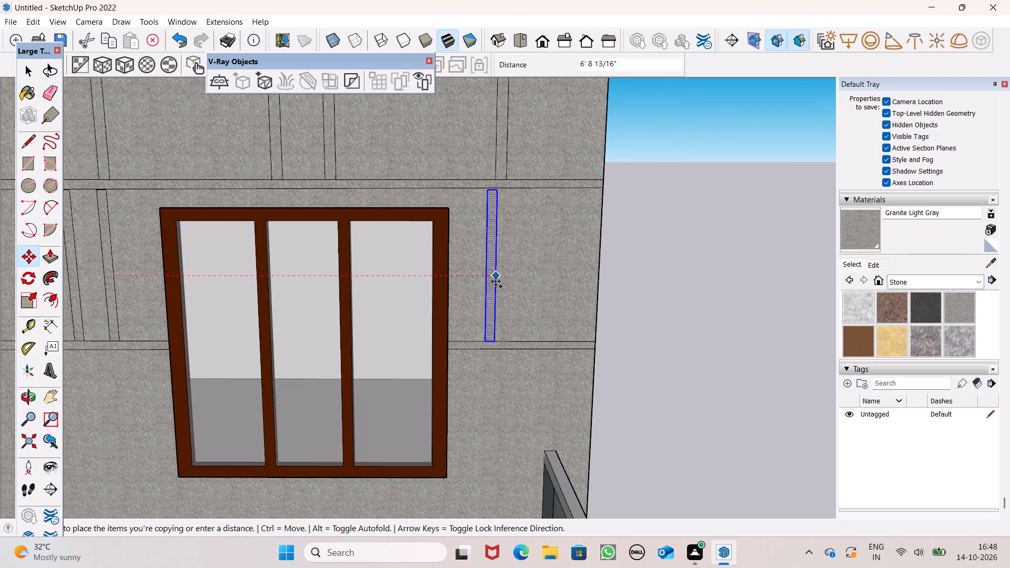
pyautogui.moveTo(496, 281); pyautogui.dragTo(520, 277)
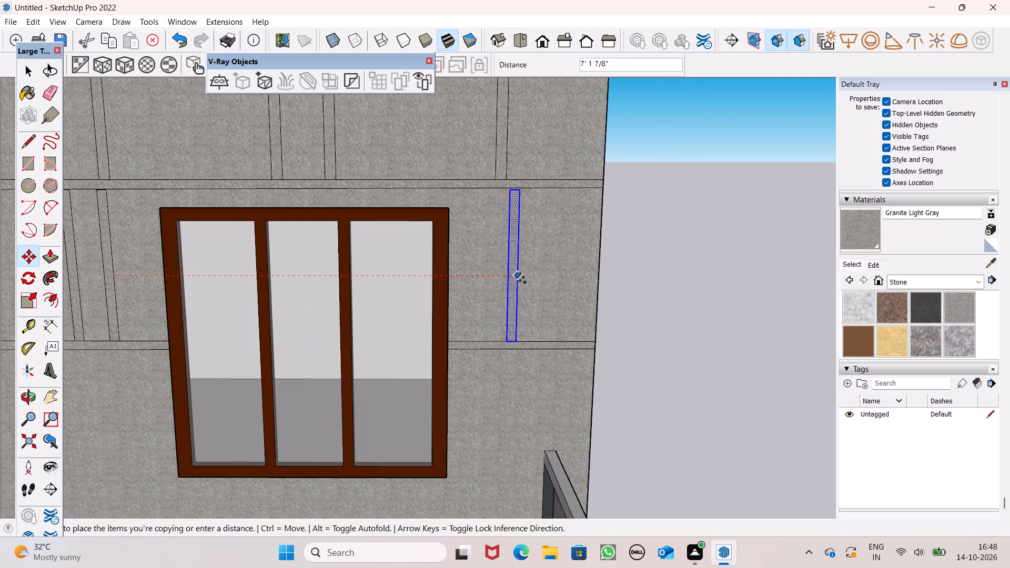
pyautogui.moveTo(520, 277); pyautogui.dragTo(524, 275)
# Copy the strip beyond the window about 10" further toward the wall's outer edge and clear the selection.
pyautogui.scroll(5, 561, 284)
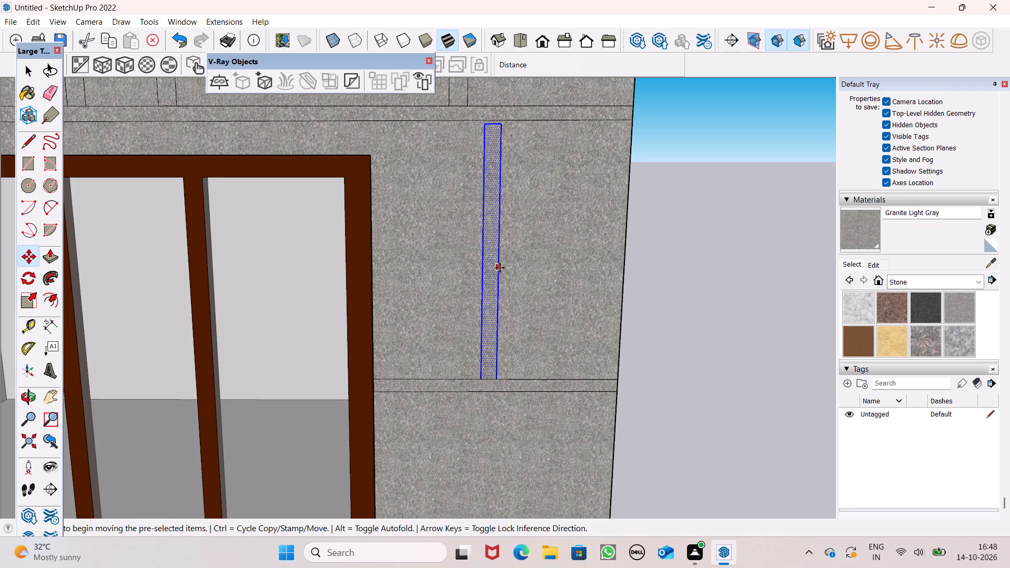
pyautogui.moveTo(500, 269); pyautogui.dragTo(540, 266)
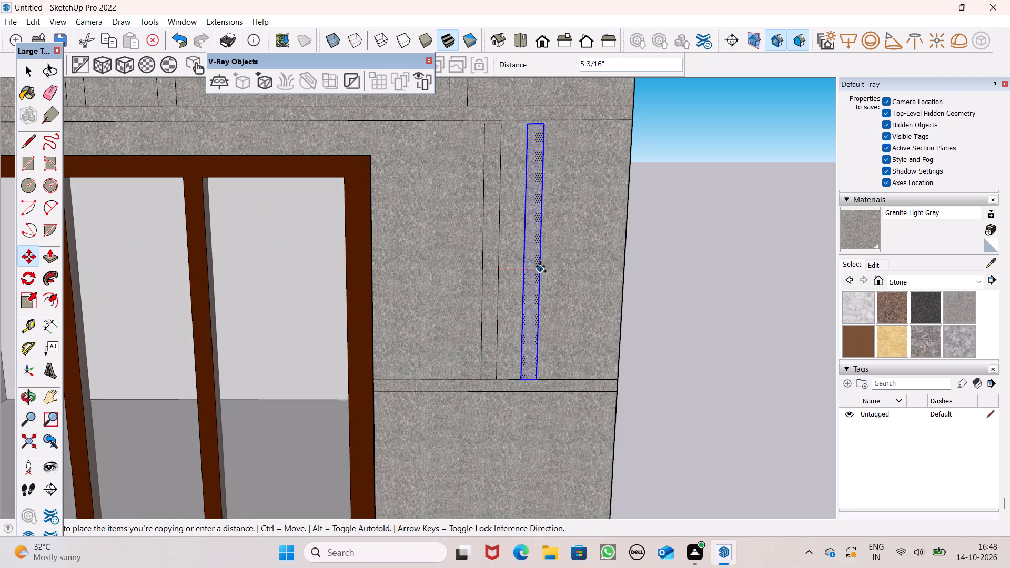
pyautogui.moveTo(540, 266); pyautogui.dragTo(577, 264)
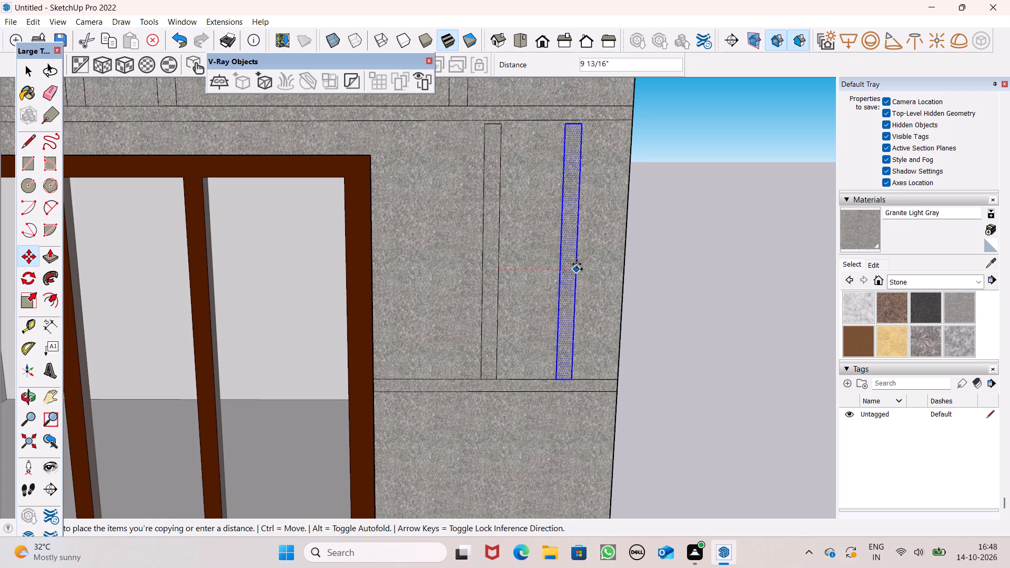
pyautogui.moveTo(577, 264); pyautogui.dragTo(580, 264)
pyautogui.press('space')
pyautogui.click(702, 279)
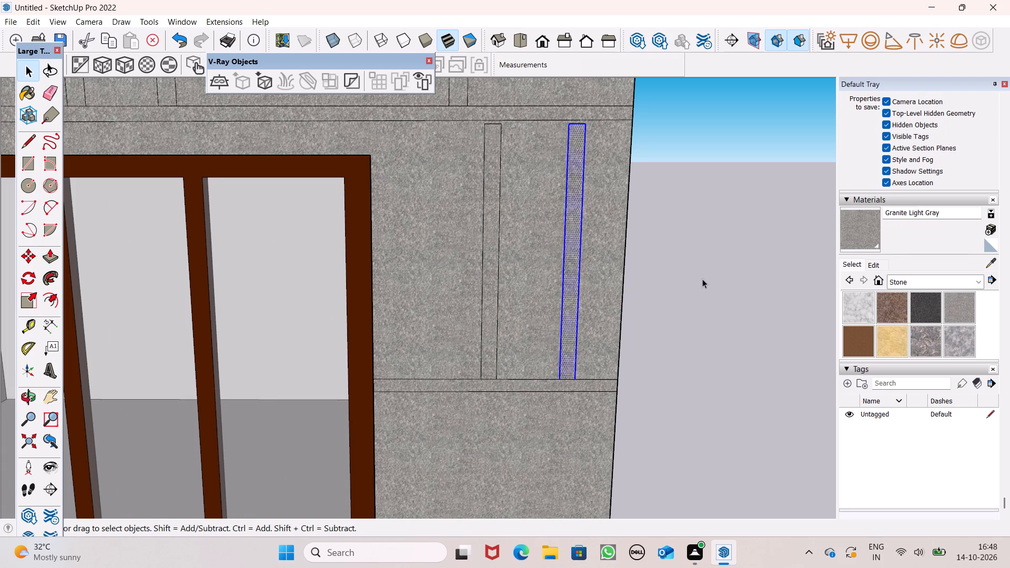
# Look over the strip pattern on the top-floor window wall and the facade around it.
pyautogui.scroll(-8, 678, 246)
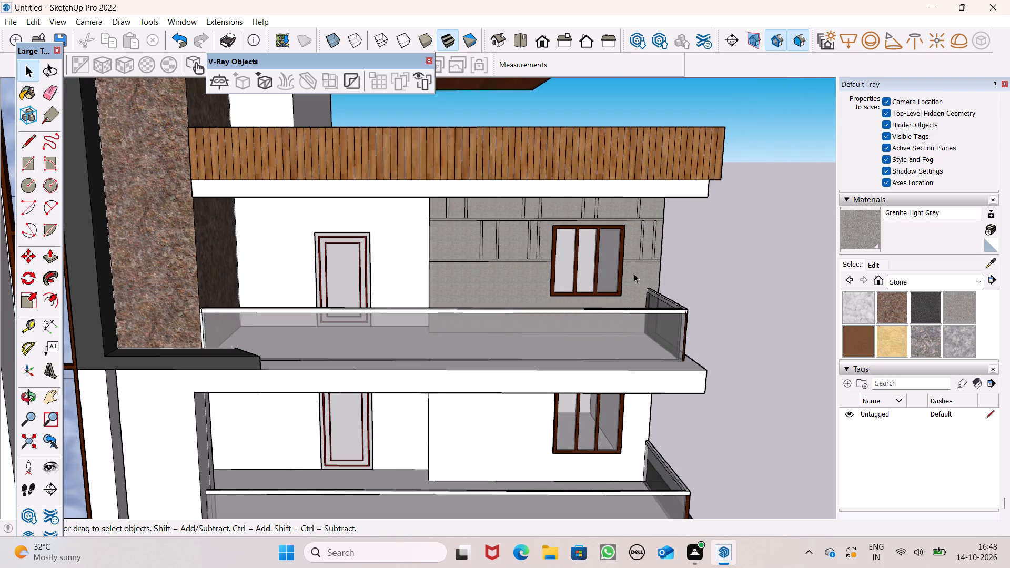
pyautogui.scroll(2, 599, 296)
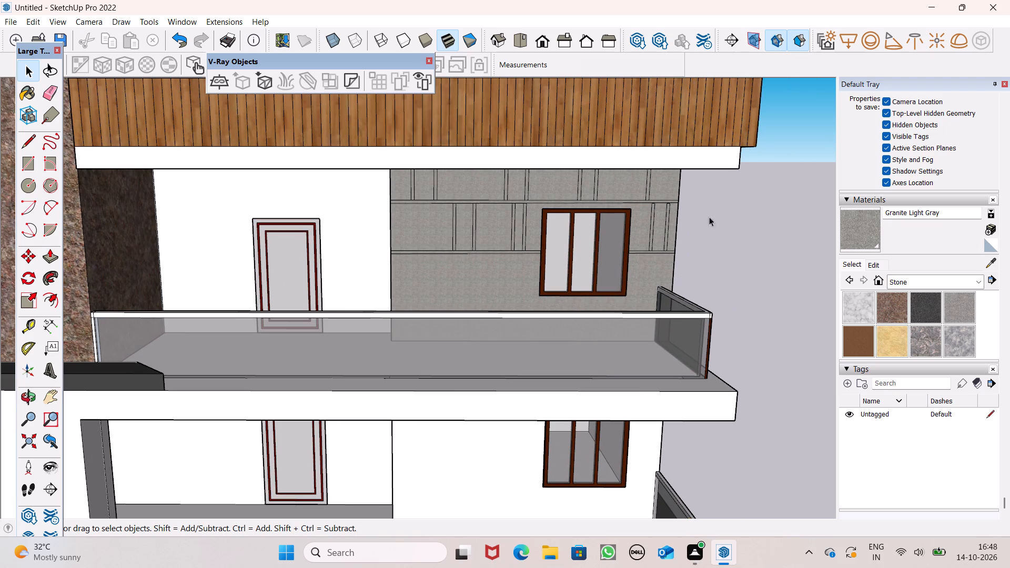
pyautogui.scroll(4, 586, 268)
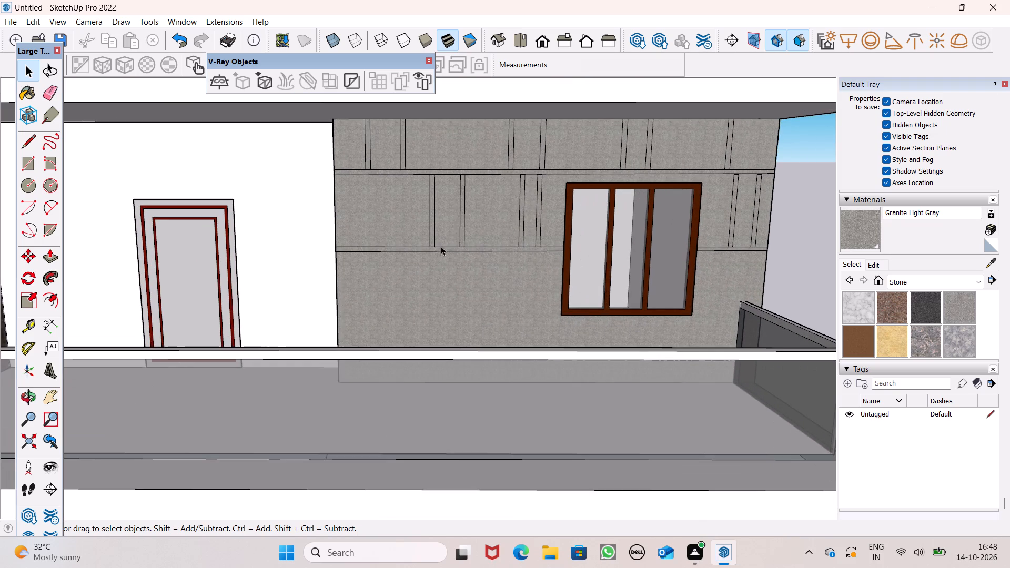
pyautogui.scroll(-2, 451, 276)
pyautogui.moveTo(464, 286); pyautogui.dragTo(464, 339, button='middle')
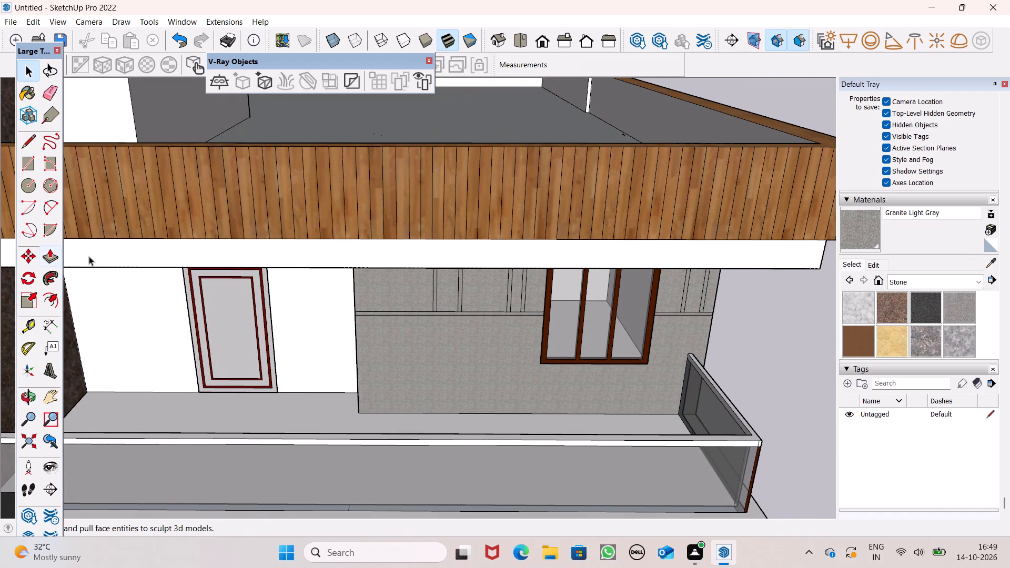
pyautogui.click(34, 165)
pyautogui.scroll(5, 458, 417)
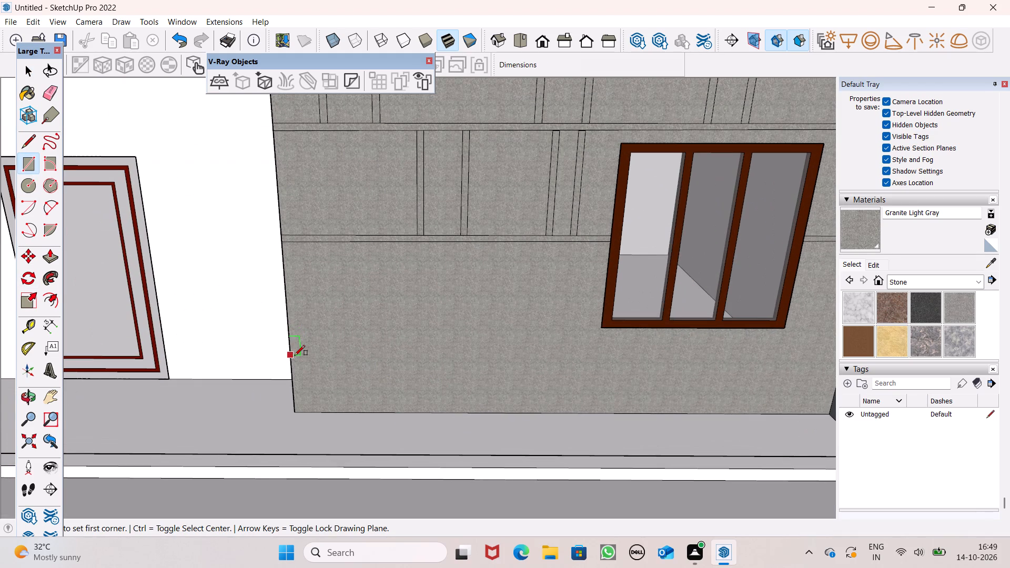
pyautogui.scroll(-10, 476, 315)
pyautogui.moveTo(598, 344); pyautogui.dragTo(637, 222, button='middle')
pyautogui.scroll(1, 598, 344)
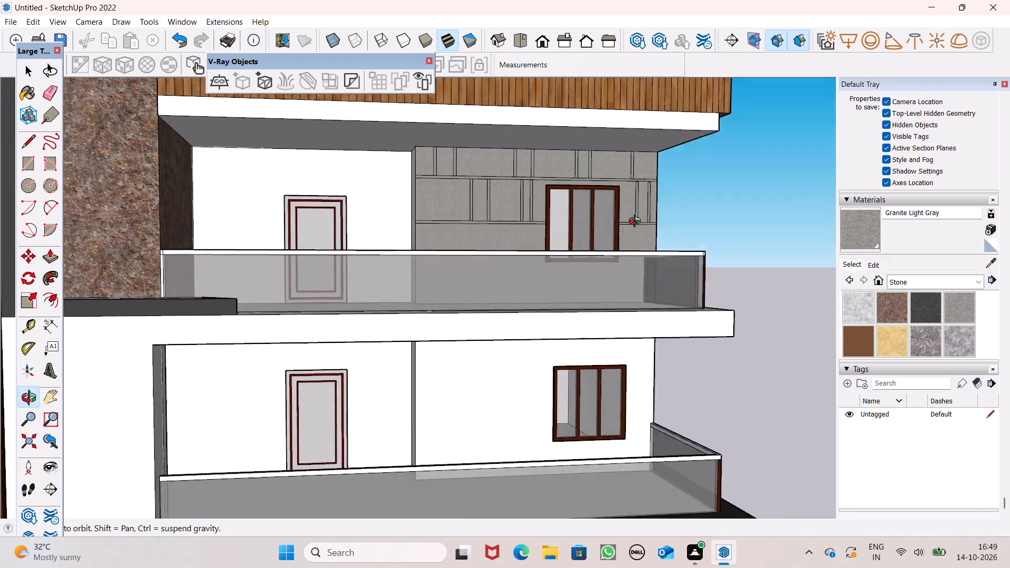
pyautogui.moveTo(637, 222); pyautogui.dragTo(635, 226, button='middle')
# Paint the upper horizontal strip with Color A08 from the Colors material collection.
pyautogui.click(984, 287)
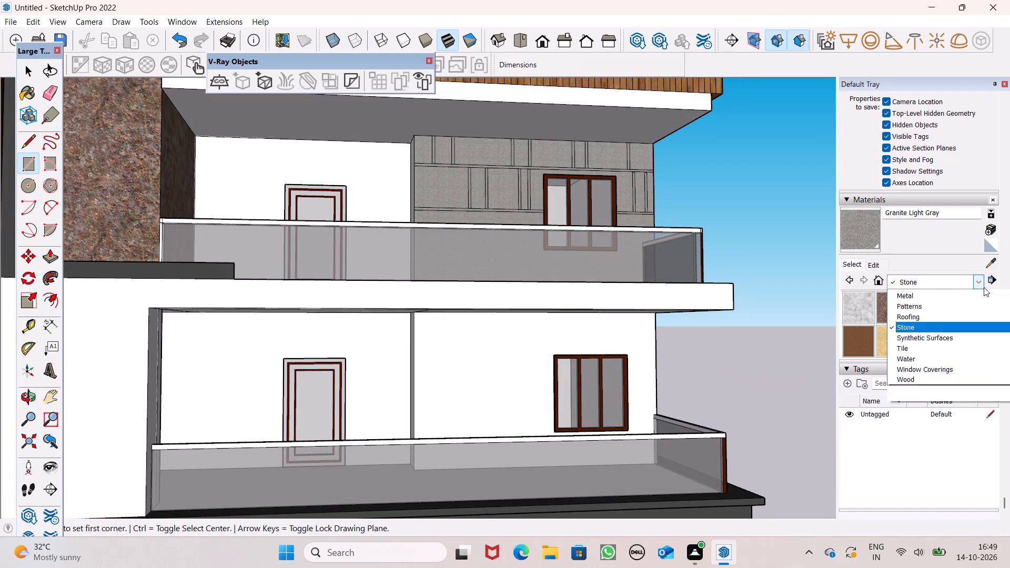
pyautogui.click(951, 330)
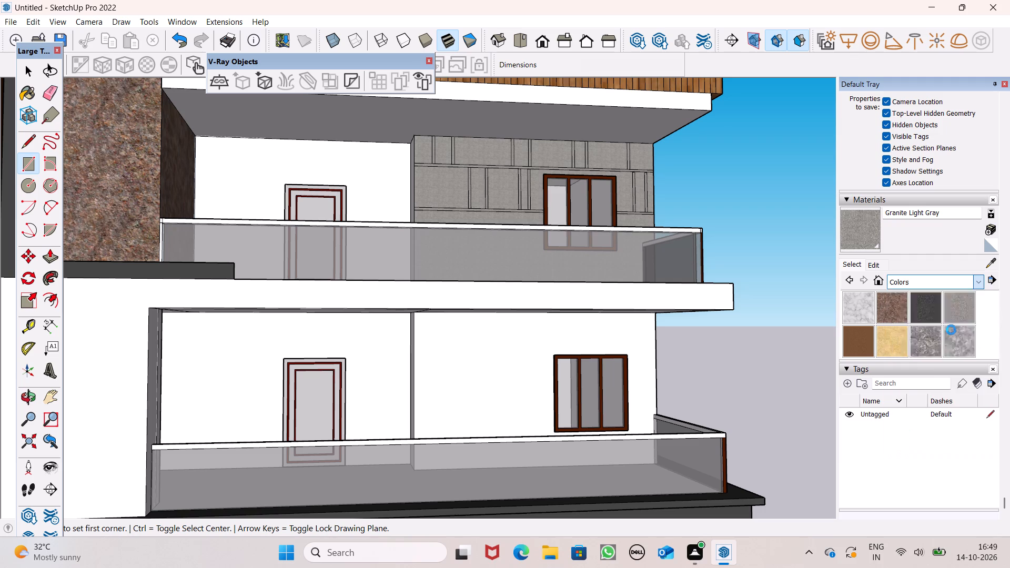
pyautogui.click(964, 347)
pyautogui.scroll(6, 469, 232)
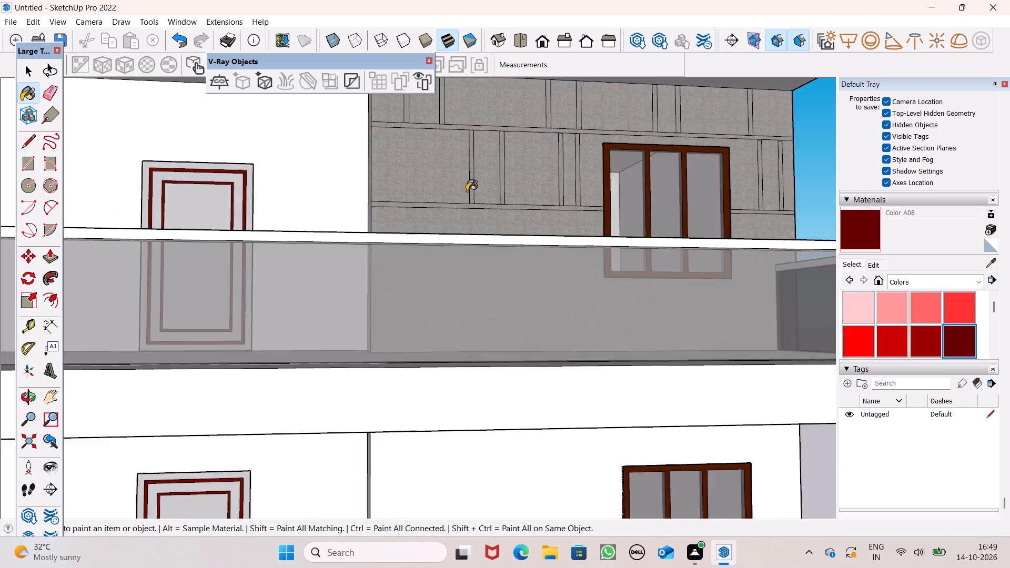
pyautogui.scroll(1, 467, 191)
pyautogui.scroll(7, 446, 153)
pyautogui.click(481, 93)
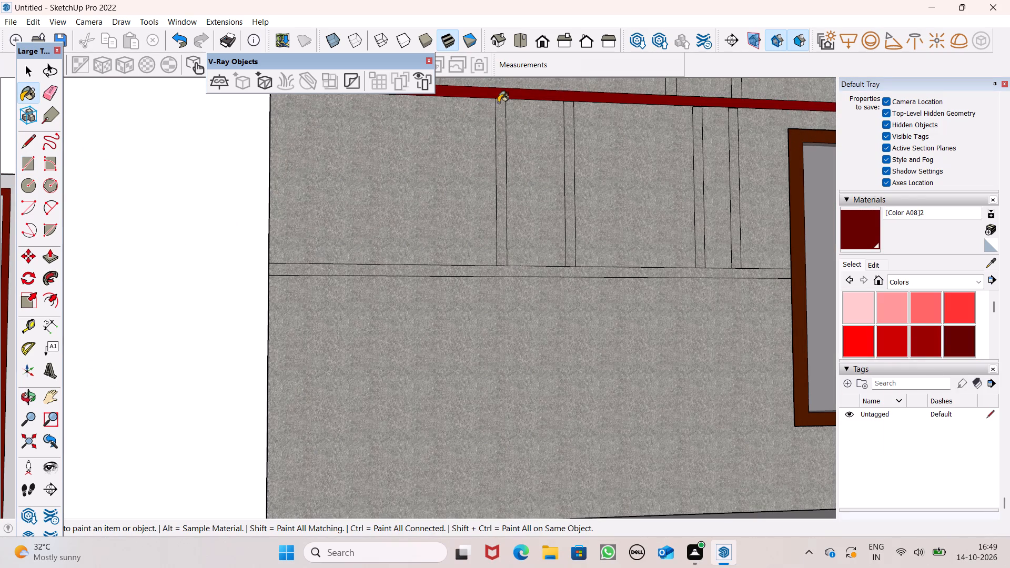
# Paint the four vertical strips between the horizontal strips and the mid-height strip on the door side in the same dark red.
pyautogui.click(498, 113)
pyautogui.click(569, 124)
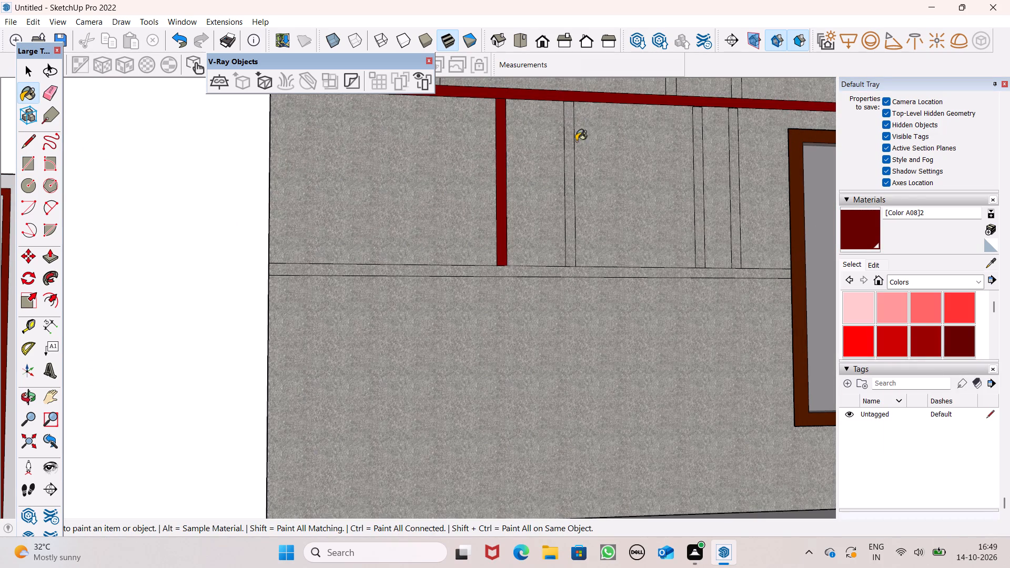
pyautogui.click(699, 201)
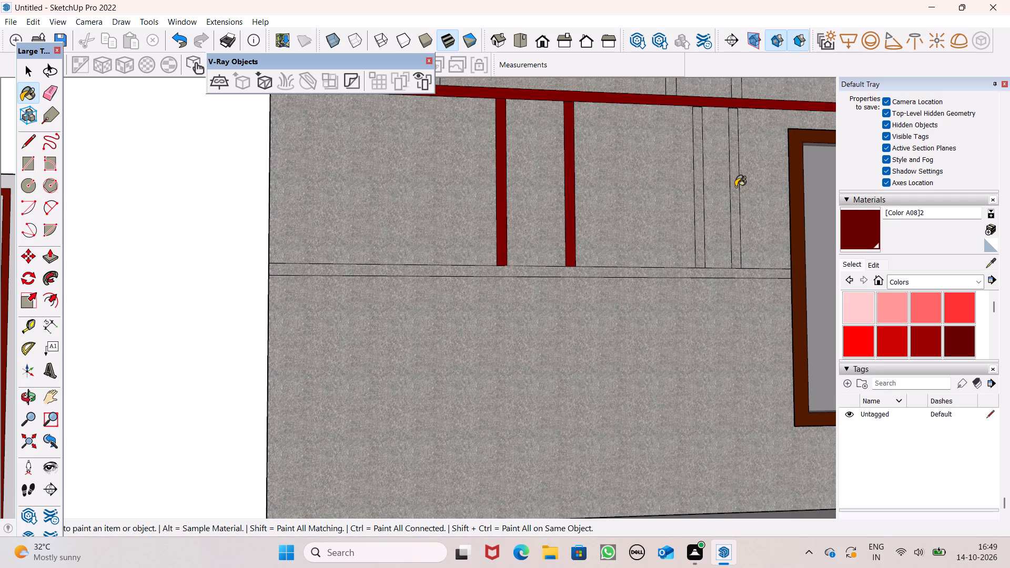
pyautogui.click(735, 187)
pyautogui.click(630, 273)
# Paint the pair of top-row vertical strips nearest the door dark red with Color A08.
pyautogui.scroll(1, 542, 317)
pyautogui.scroll(-5, 537, 320)
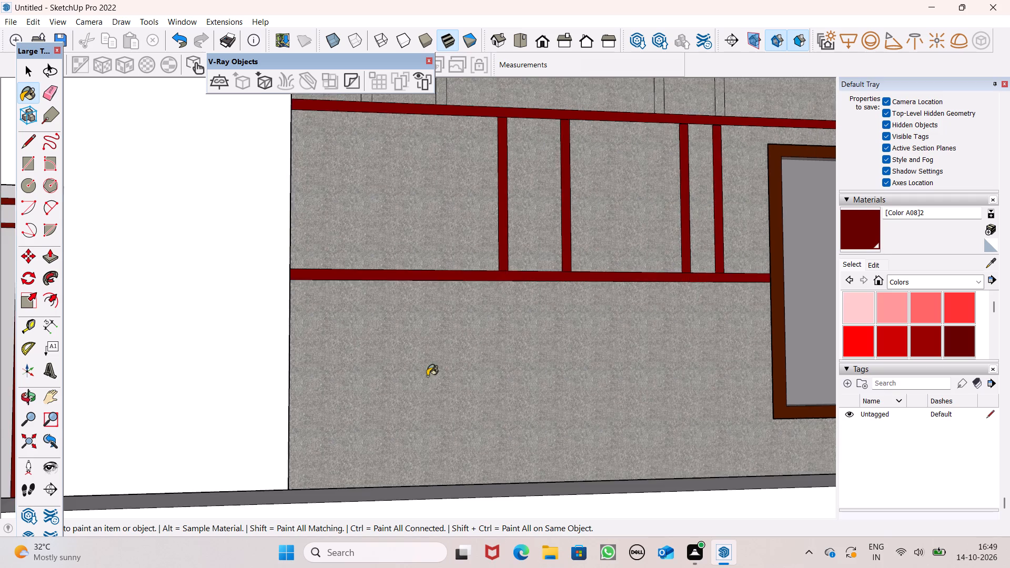
pyautogui.scroll(-2, 427, 376)
pyautogui.scroll(1, 409, 382)
pyautogui.scroll(-1, 409, 382)
pyautogui.scroll(11, 450, 139)
pyautogui.click(439, 153)
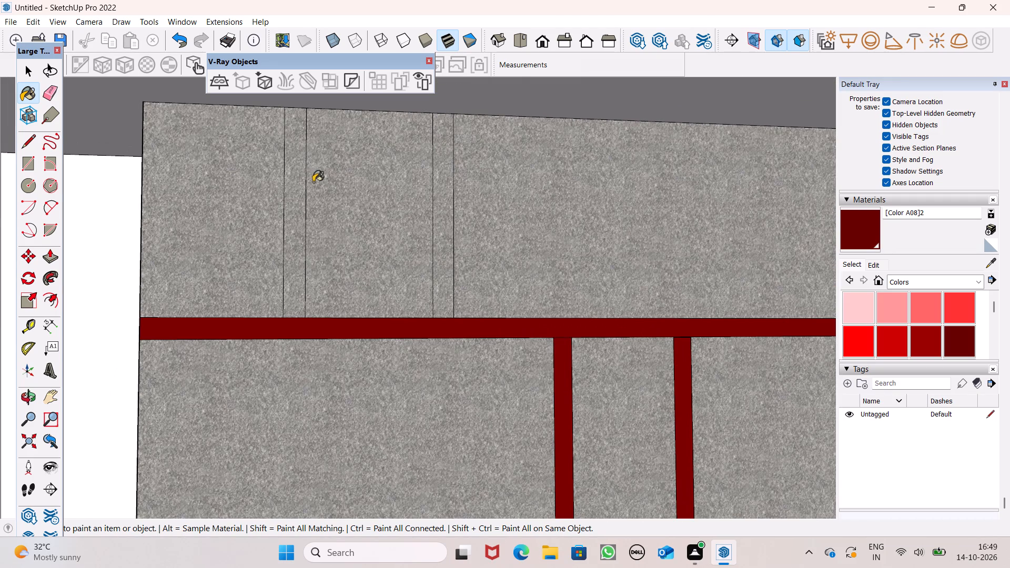
pyautogui.click(299, 186)
# Paint the second pair of top-row vertical strips, just before the window, with the same dark red.
pyautogui.scroll(-7, 366, 226)
pyautogui.scroll(-3, 475, 293)
pyautogui.scroll(1, 384, 351)
pyautogui.scroll(-1, 368, 361)
pyautogui.scroll(1, 360, 368)
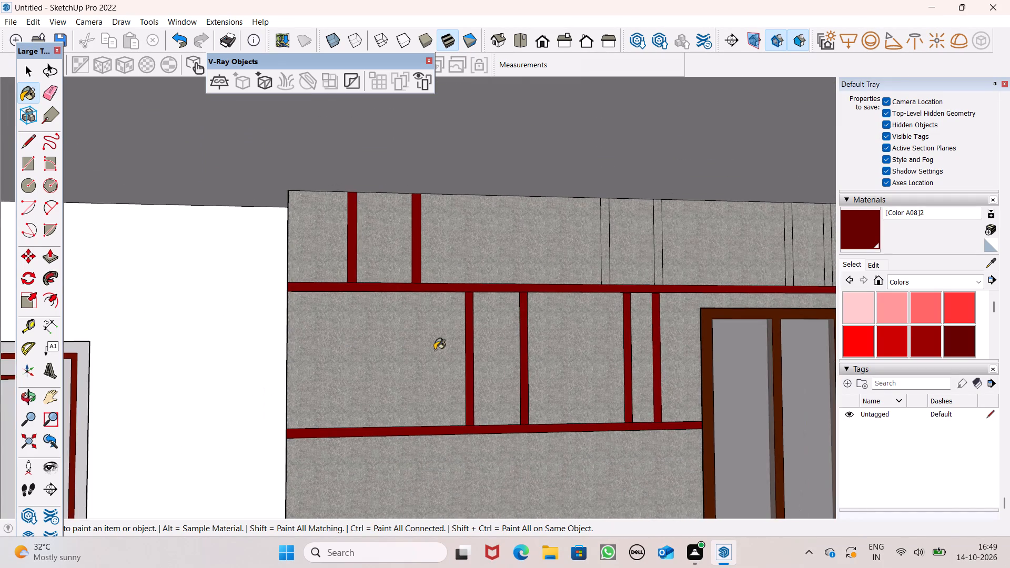
pyautogui.scroll(4, 708, 295)
pyautogui.scroll(4, 624, 246)
pyautogui.click(637, 245)
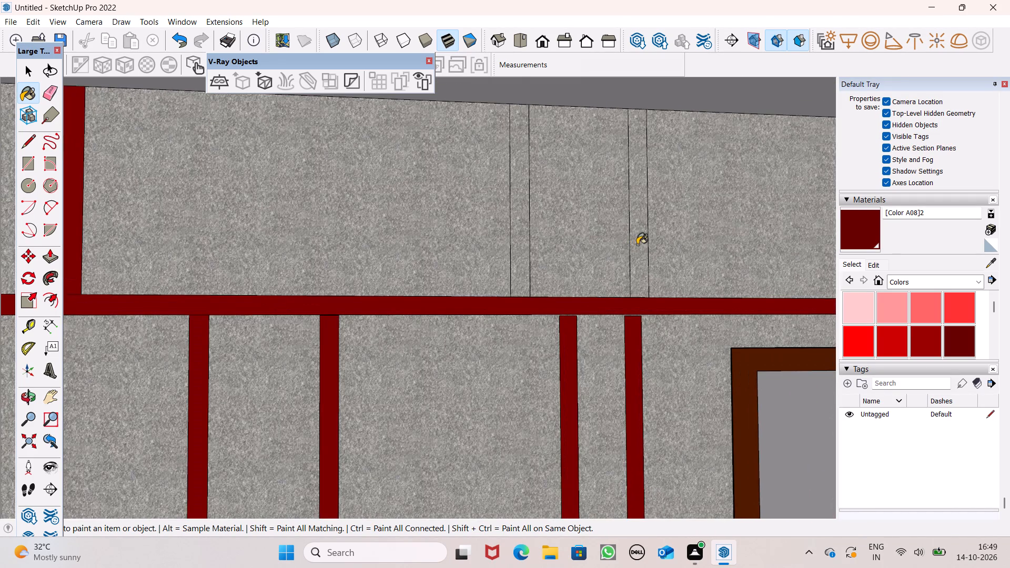
pyautogui.click(516, 257)
# Paint the pair of top-row vertical strips above the window with the same dark red.
pyautogui.scroll(-7, 459, 228)
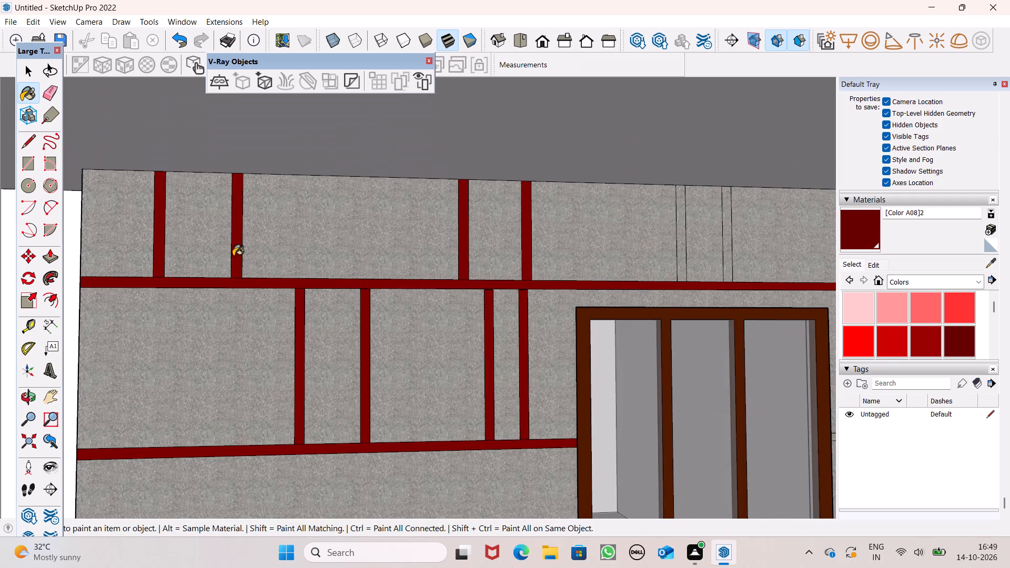
pyautogui.scroll(-2, 350, 263)
pyautogui.scroll(-5, 310, 301)
pyautogui.scroll(2, 583, 270)
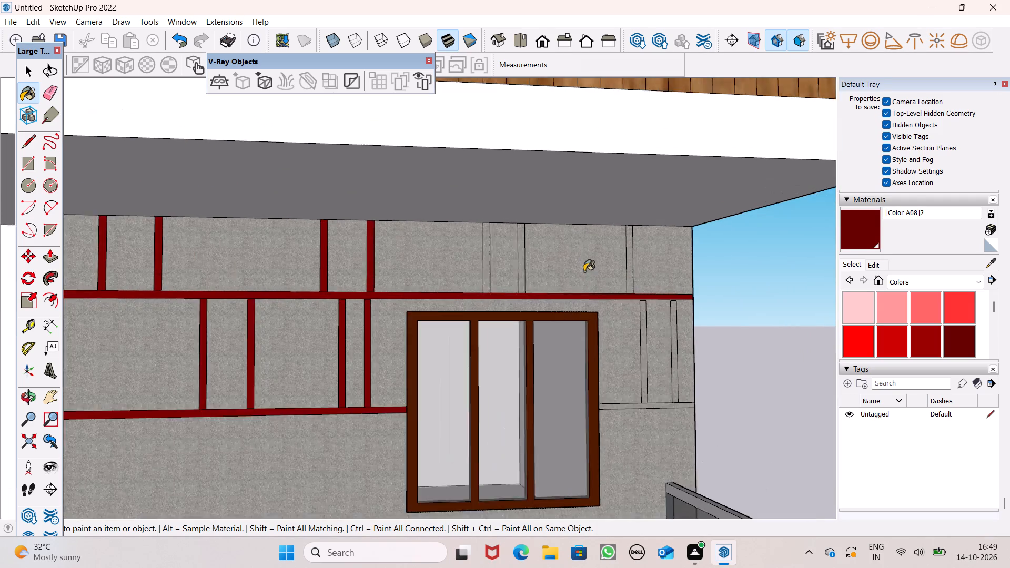
pyautogui.scroll(3, 584, 271)
pyautogui.scroll(6, 507, 273)
pyautogui.scroll(-1, 437, 291)
pyautogui.scroll(1, 437, 291)
pyautogui.click(544, 270)
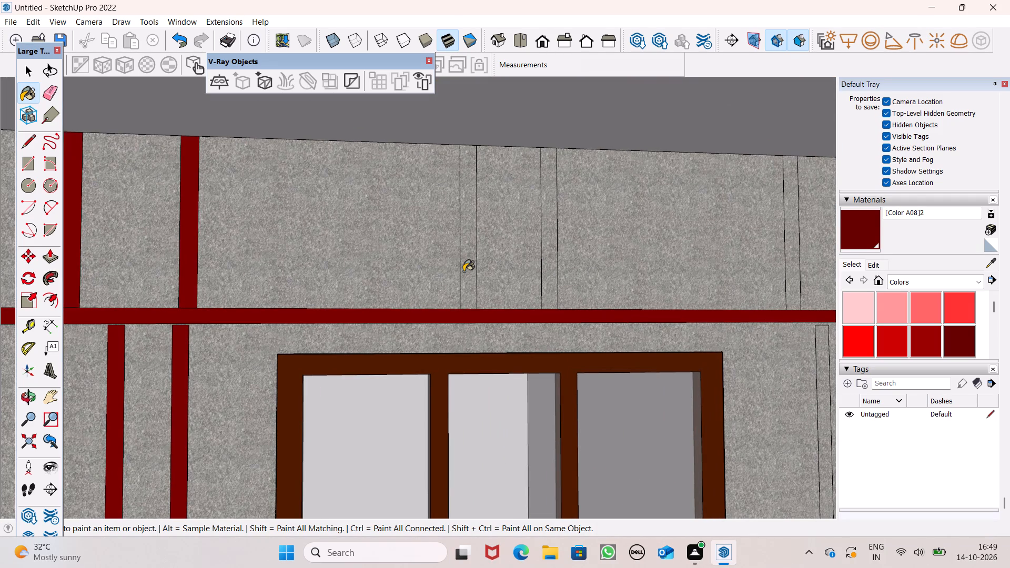
pyautogui.click(463, 271)
# Paint the last top-row vertical strip, near the wall's outer edge, with the same dark red.
pyautogui.scroll(-11, 319, 345)
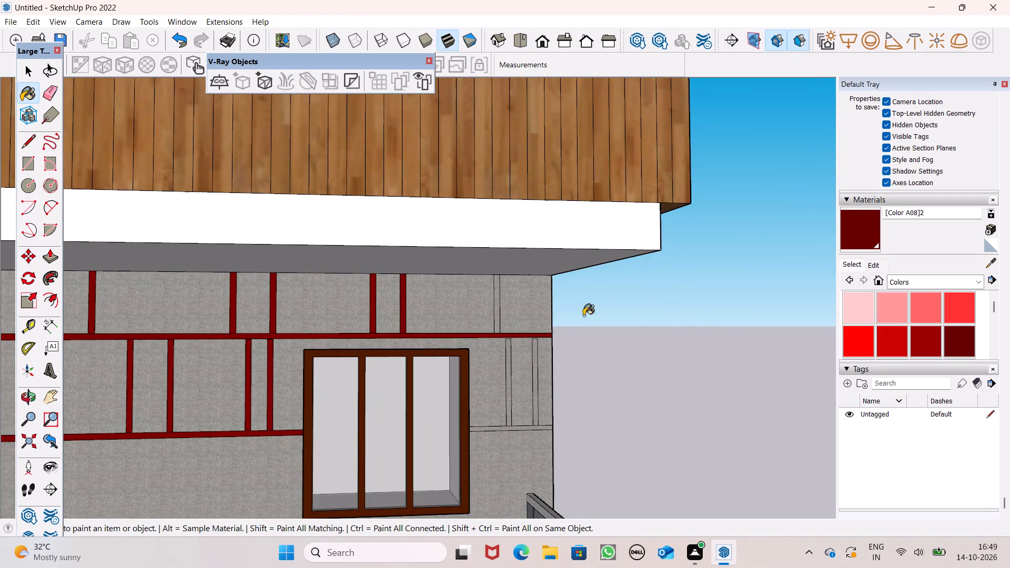
pyautogui.scroll(2, 583, 299)
pyautogui.scroll(2, 481, 332)
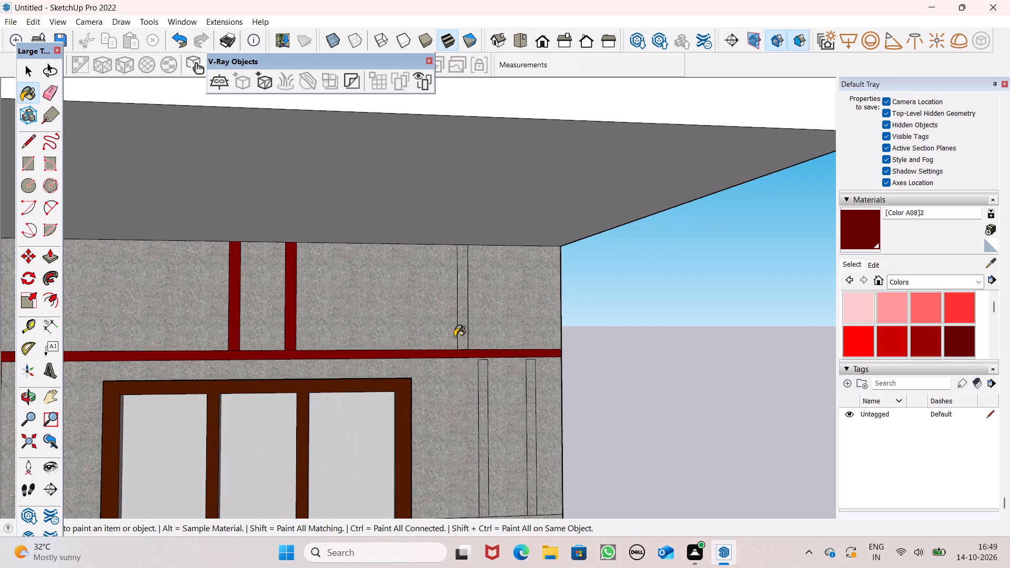
pyautogui.click(454, 336)
# Paint the two vertical strips and the mid-height horizontal strip beyond the window with the same dark red.
pyautogui.scroll(-1, 602, 292)
pyautogui.scroll(-1, 554, 448)
pyautogui.scroll(1, 554, 449)
pyautogui.scroll(-1, 552, 453)
pyautogui.scroll(1, 551, 454)
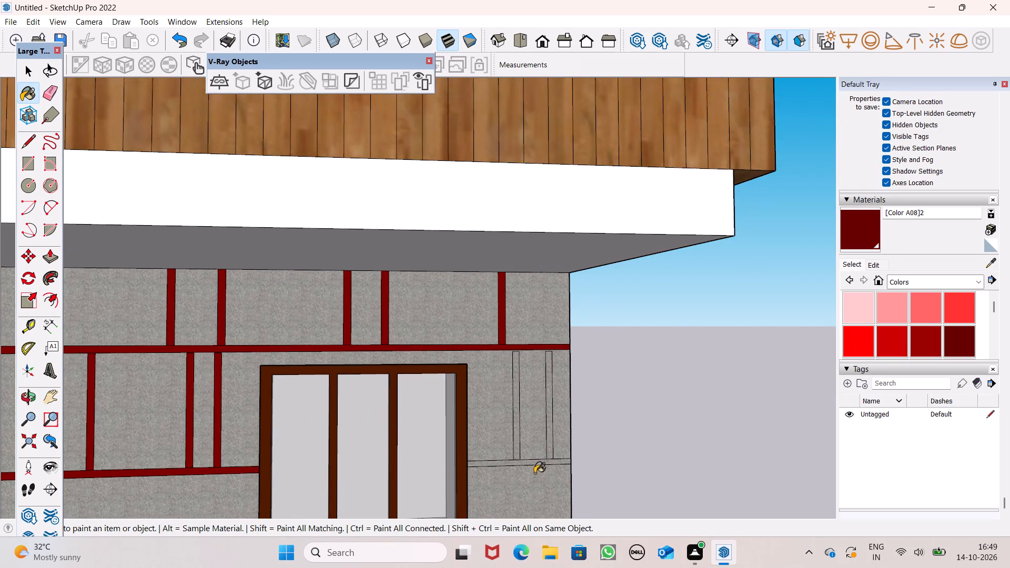
pyautogui.scroll(10, 533, 476)
pyautogui.click(502, 445)
pyautogui.moveTo(512, 462); pyautogui.dragTo(520, 459)
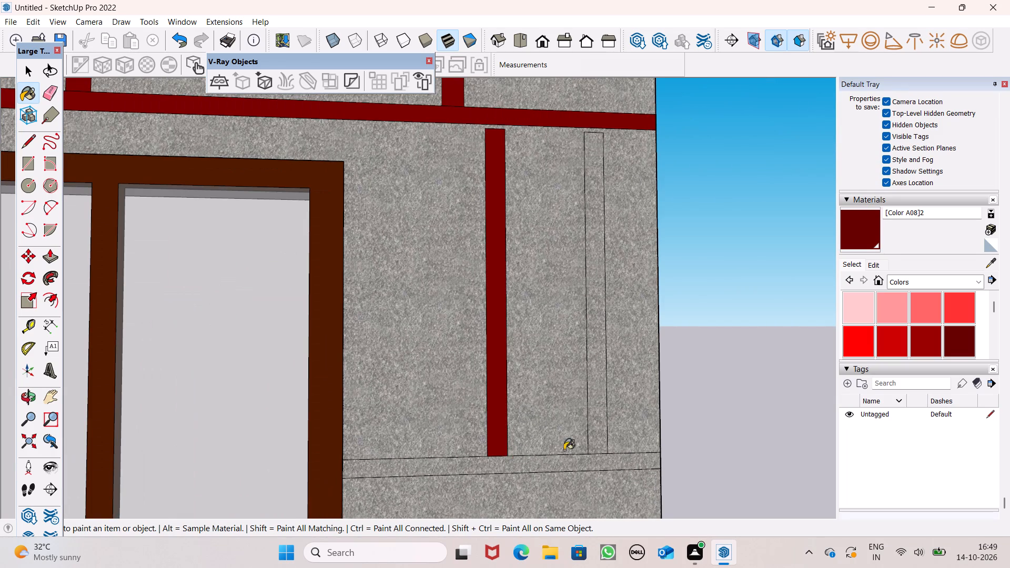
pyautogui.click(597, 441)
# Darken the dark red strip material by setting its RGB red value to 65.
pyautogui.click(874, 265)
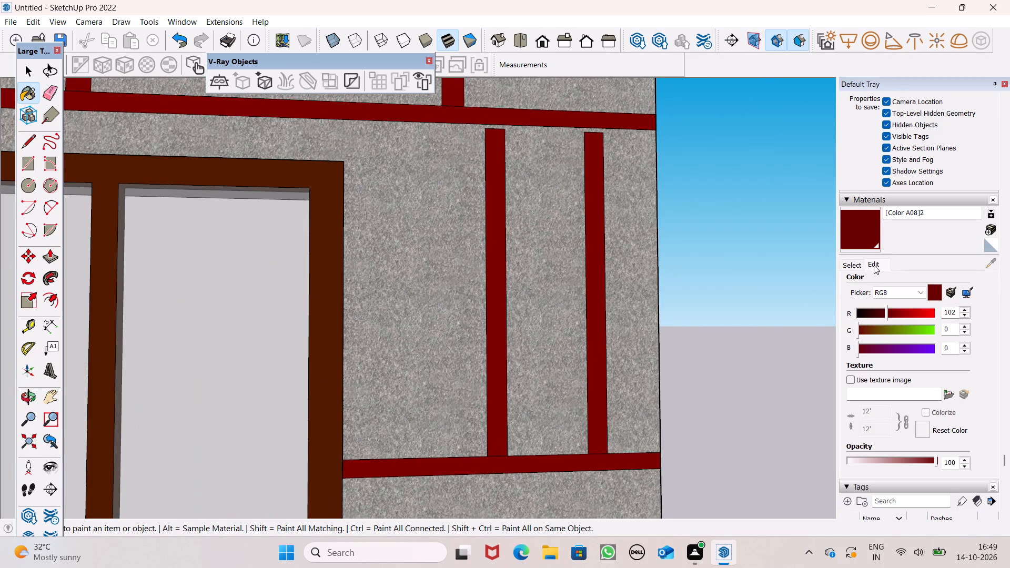
pyautogui.moveTo(885, 311); pyautogui.dragTo(878, 312)
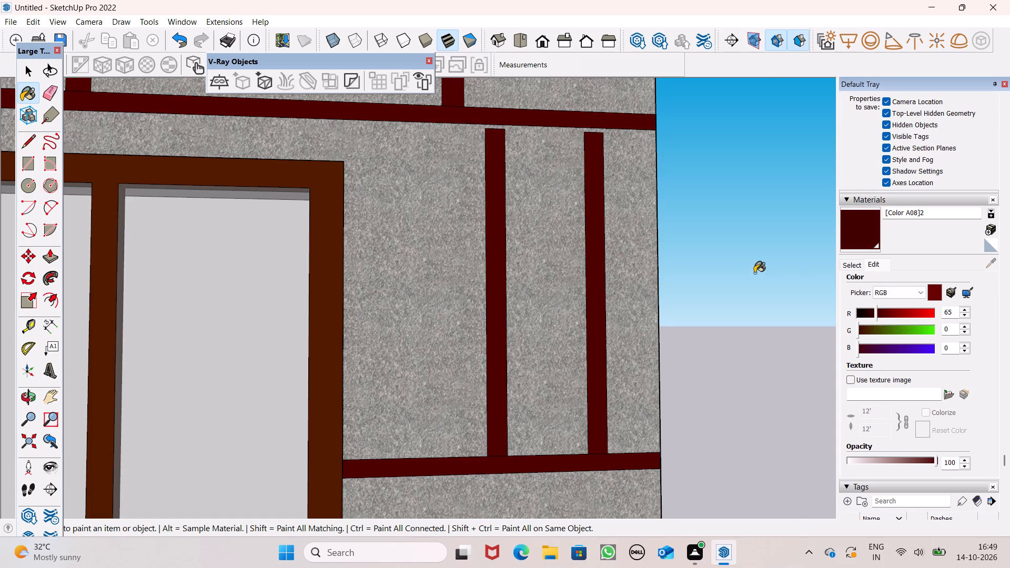
# Paint the window wall one floor below the top floor with Granite Light Gray from the Stone collection.
pyautogui.scroll(-10, 754, 271)
pyautogui.scroll(-2, 642, 312)
pyautogui.moveTo(668, 349); pyautogui.dragTo(634, 409, button='middle')
pyautogui.scroll(-6, 671, 345)
pyautogui.scroll(-4, 581, 393)
pyautogui.scroll(3, 723, 423)
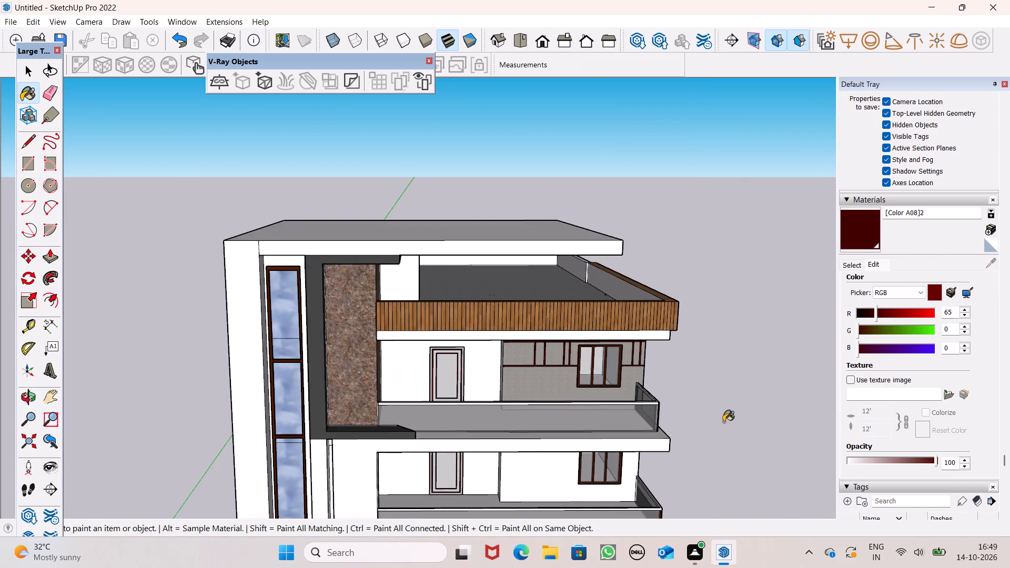
pyautogui.scroll(-1, 723, 402)
pyautogui.moveTo(743, 458); pyautogui.dragTo(736, 422, button='middle')
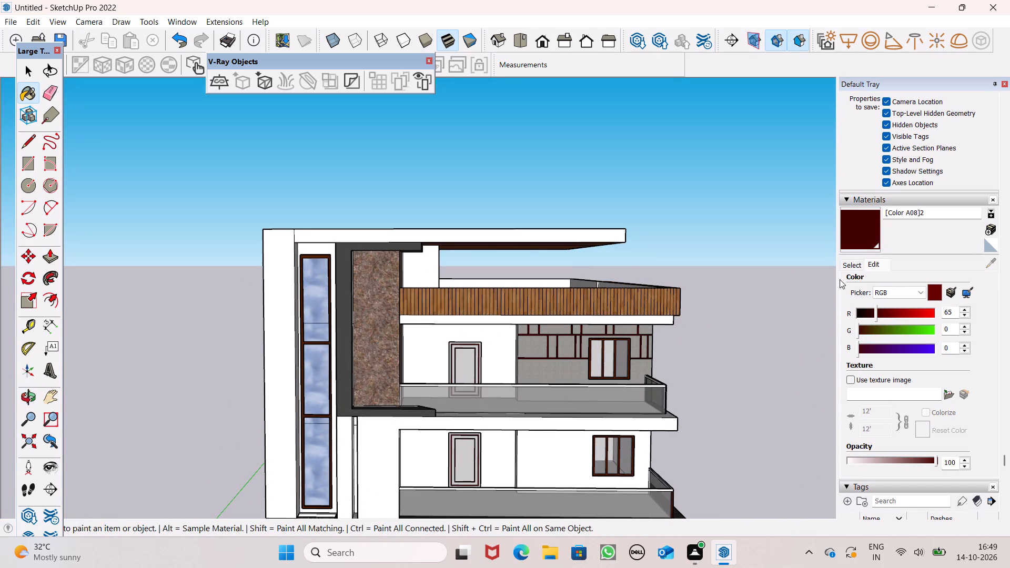
pyautogui.click(857, 264)
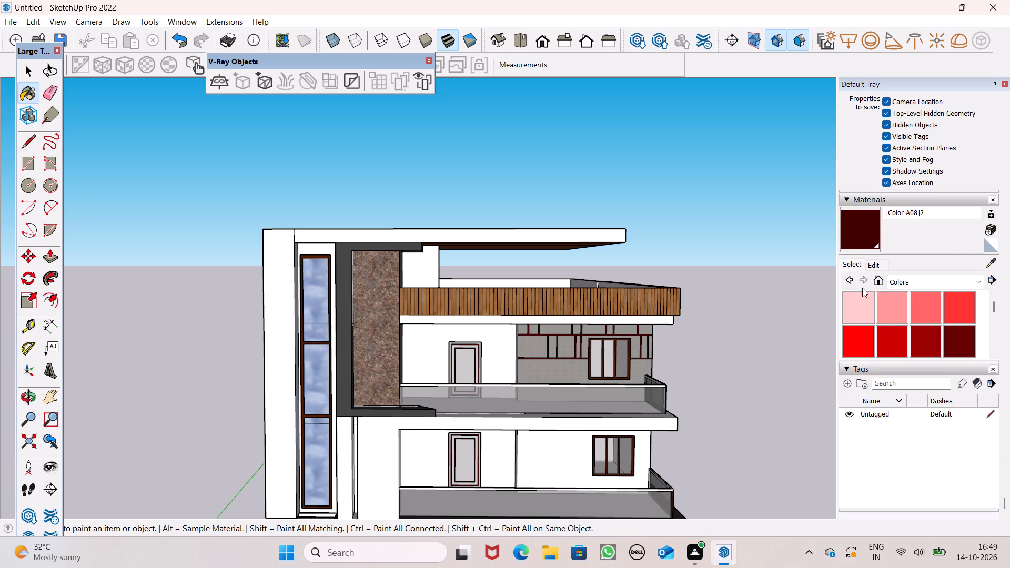
pyautogui.click(937, 286)
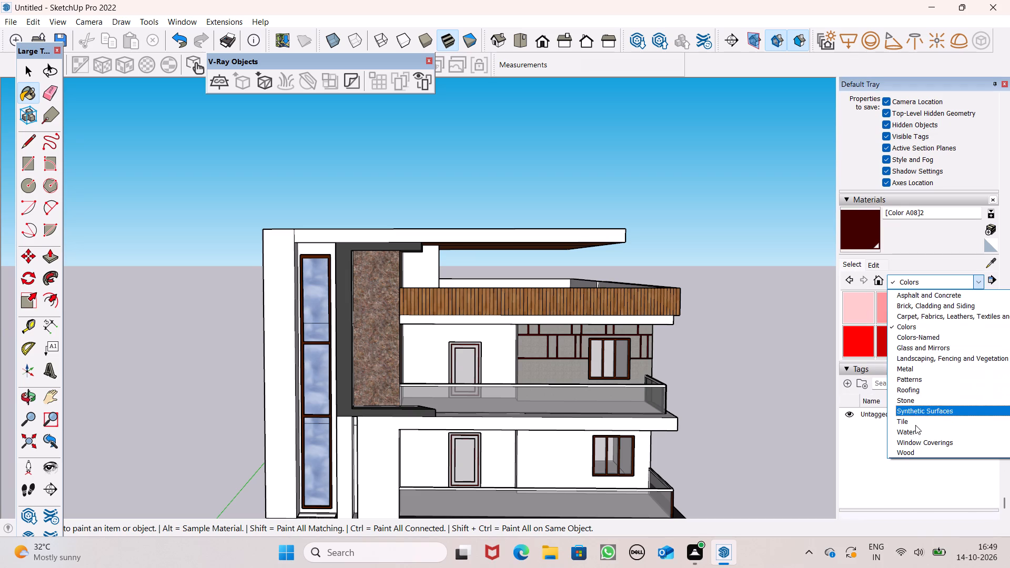
pyautogui.click(930, 398)
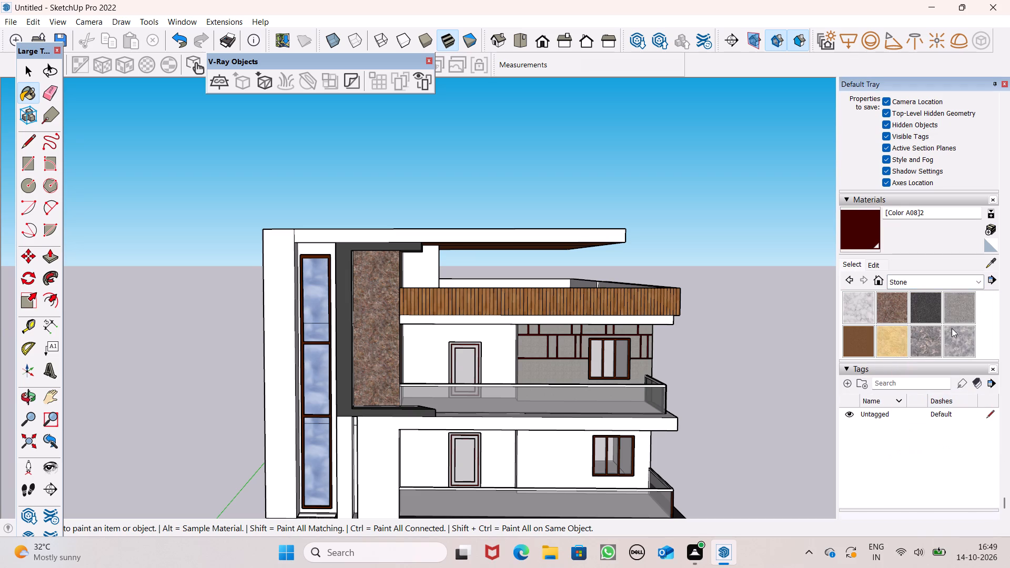
pyautogui.click(949, 313)
pyautogui.scroll(1, 609, 461)
pyautogui.scroll(-1, 604, 465)
pyautogui.scroll(7, 604, 465)
pyautogui.click(544, 441)
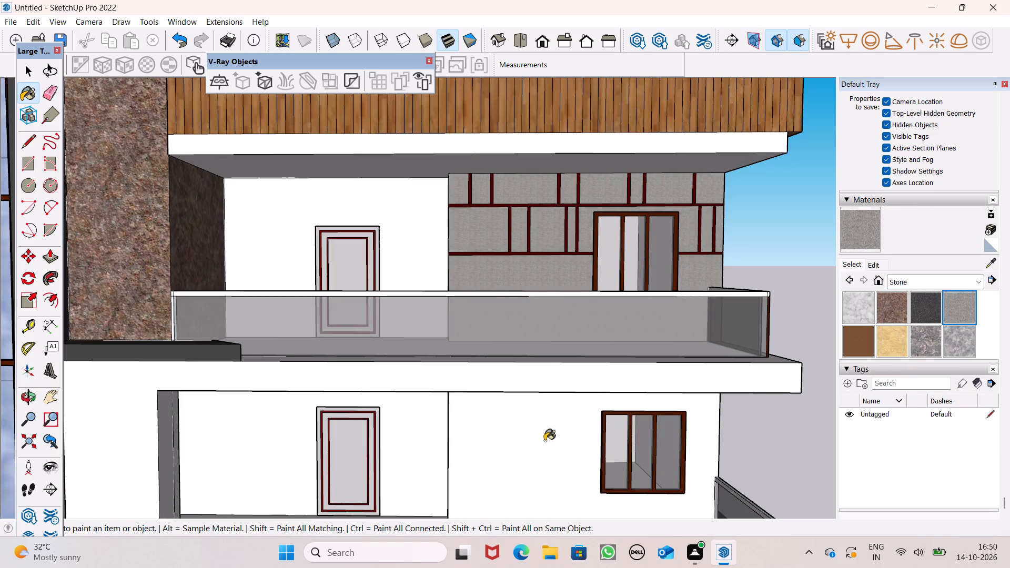
pyautogui.scroll(-6, 756, 405)
pyautogui.scroll(1, 749, 446)
pyautogui.moveTo(749, 446); pyautogui.dragTo(743, 398, button='middle')
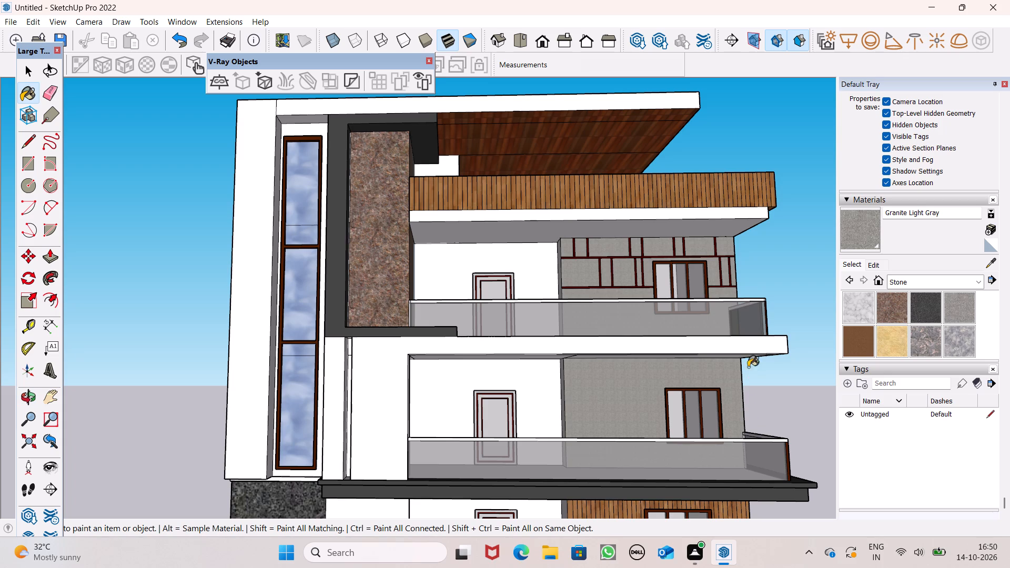
pyautogui.scroll(-3, 732, 355)
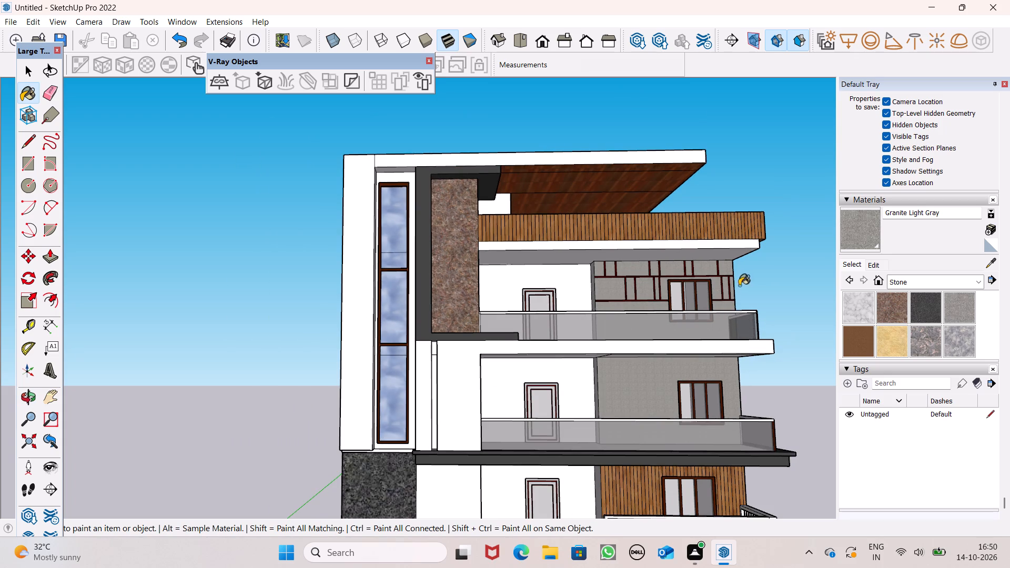
pyautogui.scroll(-3, 718, 309)
pyautogui.scroll(1, 714, 328)
pyautogui.scroll(-1, 709, 336)
pyautogui.press('space')
# Draw a horizontal strip rectangle about 2" high and 16' 3" long across that granite wall, just above the window.
pyautogui.scroll(-1, 658, 207)
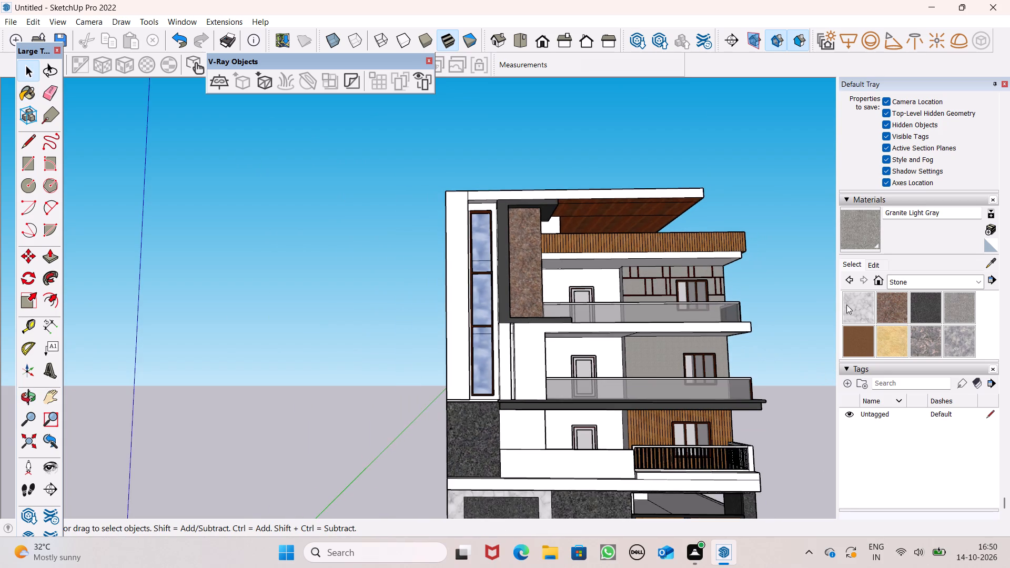
pyautogui.scroll(2, 838, 310)
pyautogui.scroll(-4, 765, 318)
pyautogui.scroll(3, 745, 354)
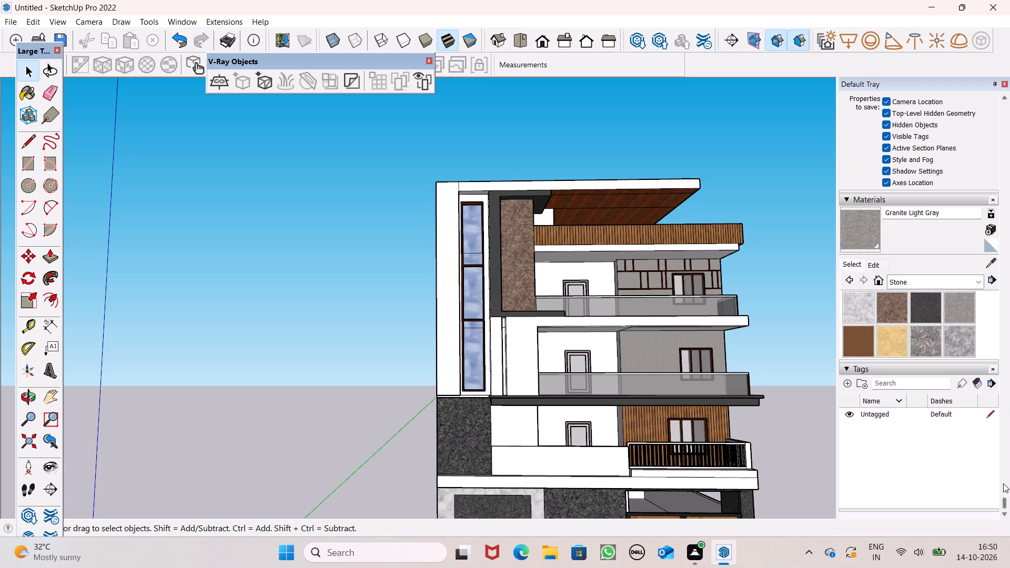
pyautogui.click(24, 164)
pyautogui.scroll(4, 797, 378)
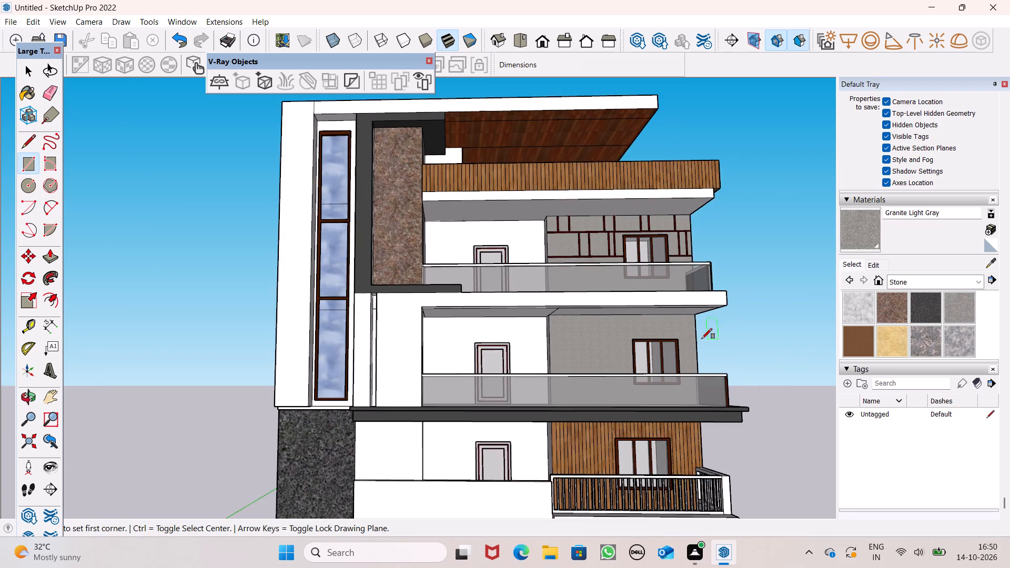
pyautogui.scroll(10, 702, 339)
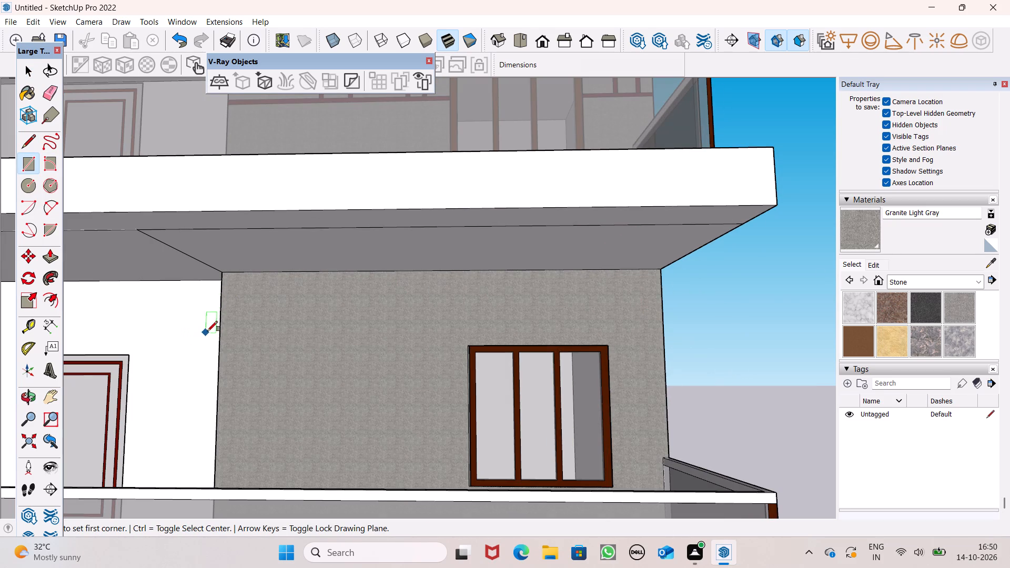
pyautogui.click(224, 331)
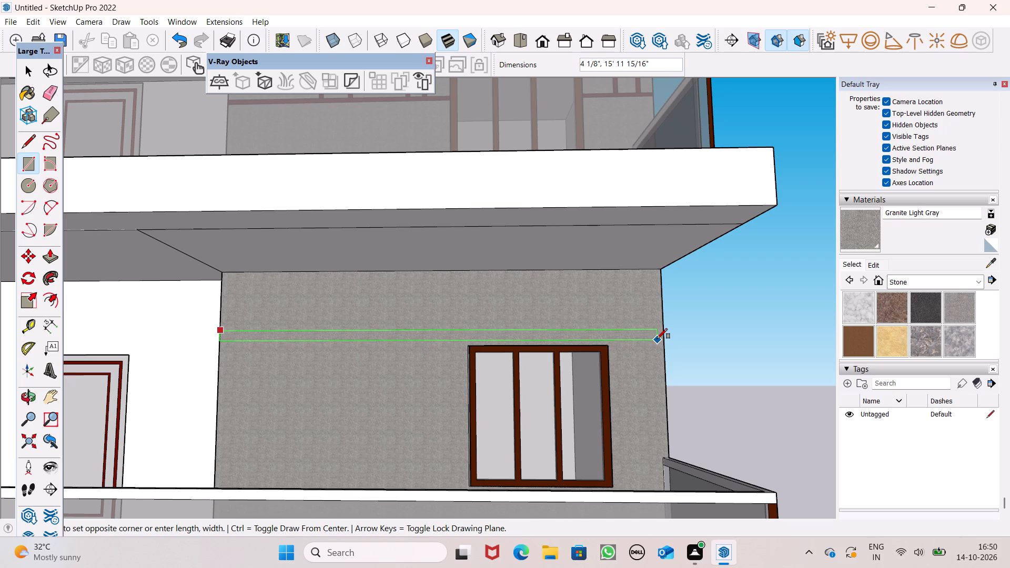
pyautogui.scroll(1, 657, 339)
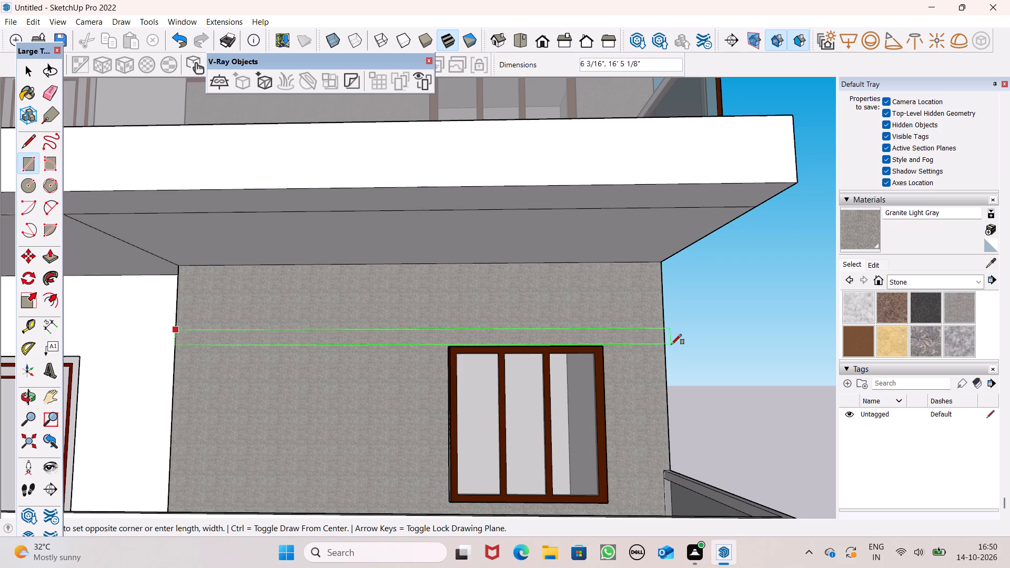
pyautogui.scroll(1, 663, 339)
pyautogui.scroll(-1, 663, 339)
pyautogui.scroll(3, 663, 339)
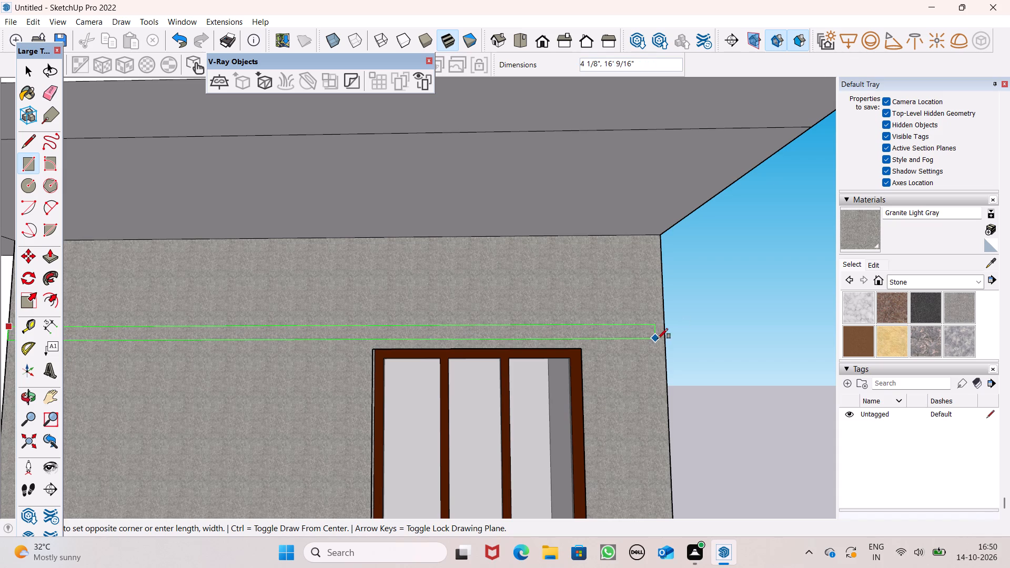
pyautogui.scroll(5, 658, 339)
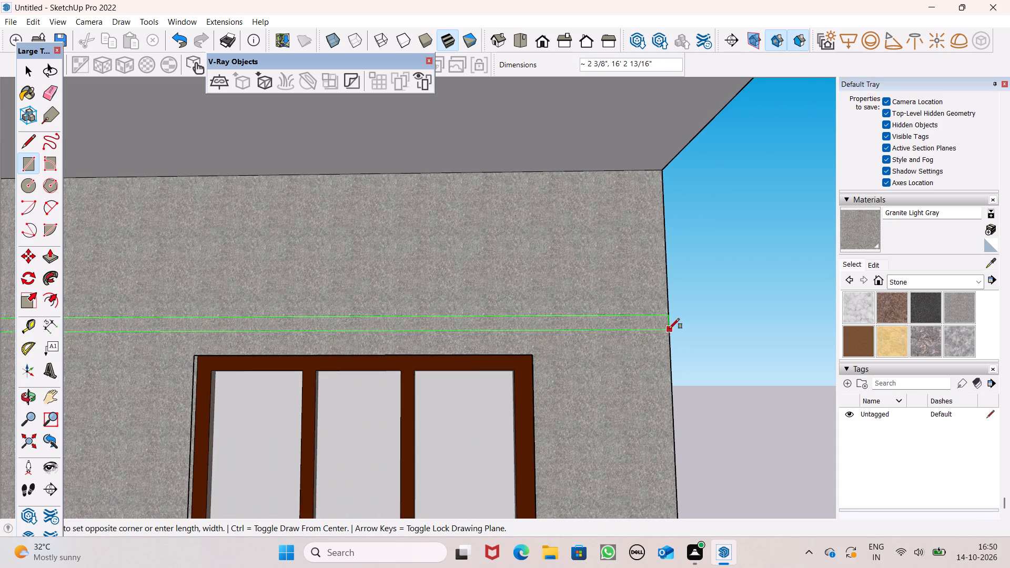
pyautogui.click(669, 326)
pyautogui.press('F18')
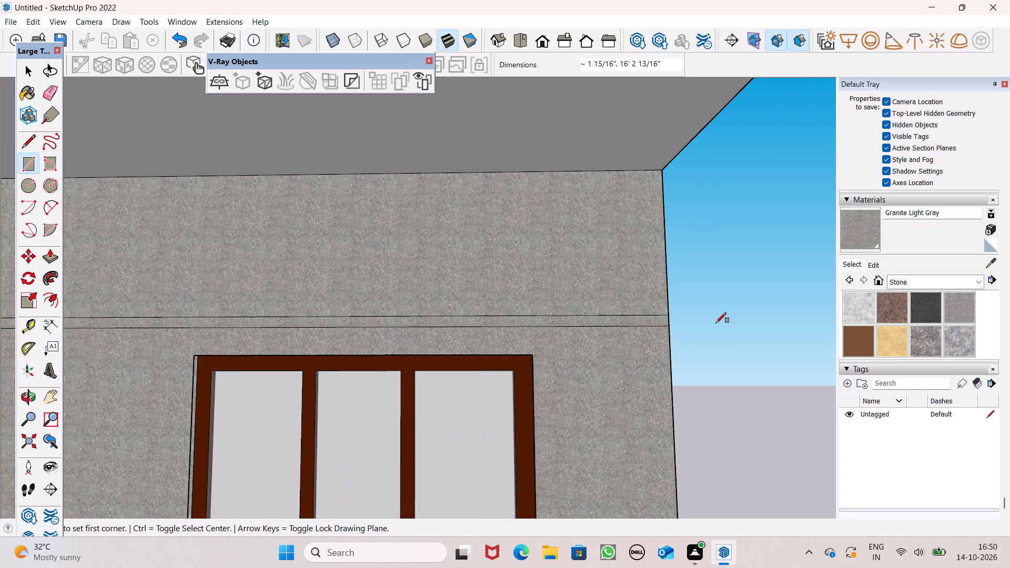
# Examine the whole facade, comparing the top floor's strip pattern with the granite wall below it.
pyautogui.scroll(-8, 735, 316)
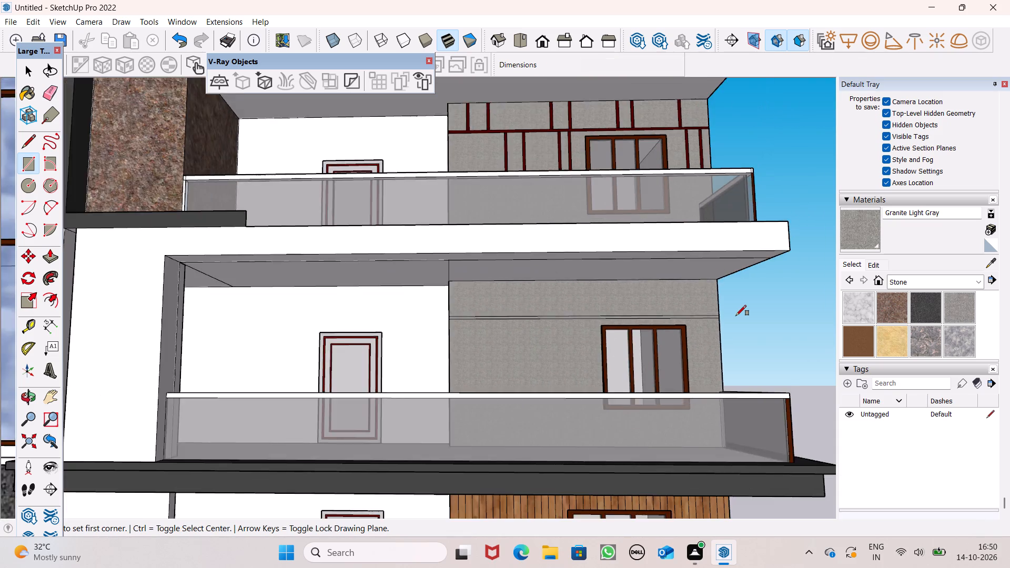
pyautogui.scroll(-3, 736, 319)
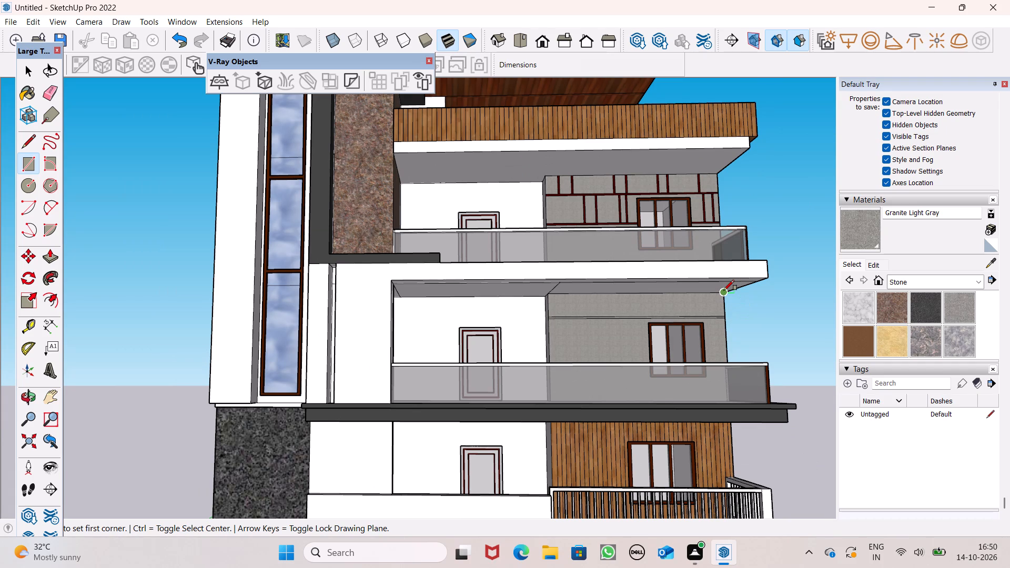
pyautogui.scroll(1, 618, 246)
pyautogui.scroll(-1, 624, 247)
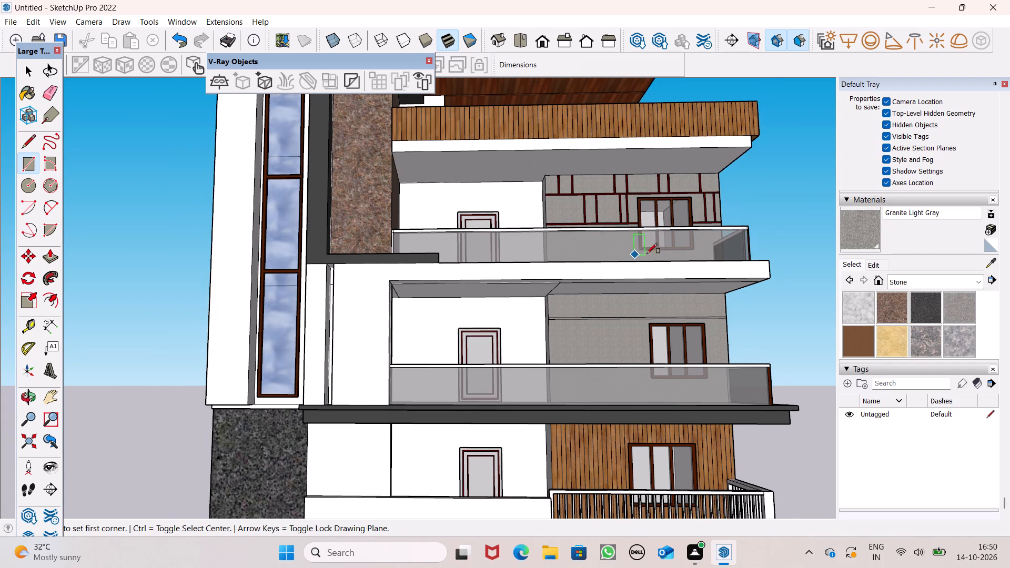
pyautogui.scroll(-1, 666, 252)
pyautogui.moveTo(685, 308); pyautogui.dragTo(669, 422, button='middle')
pyautogui.scroll(1, 695, 334)
pyautogui.scroll(-7, 710, 313)
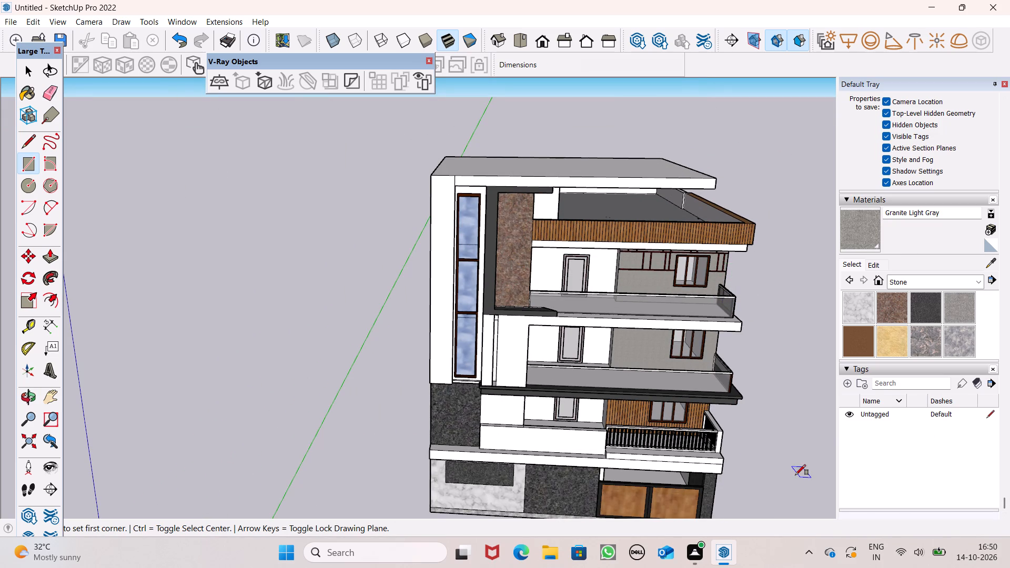
pyautogui.scroll(-1, 692, 329)
pyautogui.scroll(1, 691, 330)
pyautogui.scroll(-1, 691, 330)
pyautogui.moveTo(725, 340); pyautogui.dragTo(736, 242, button='middle')
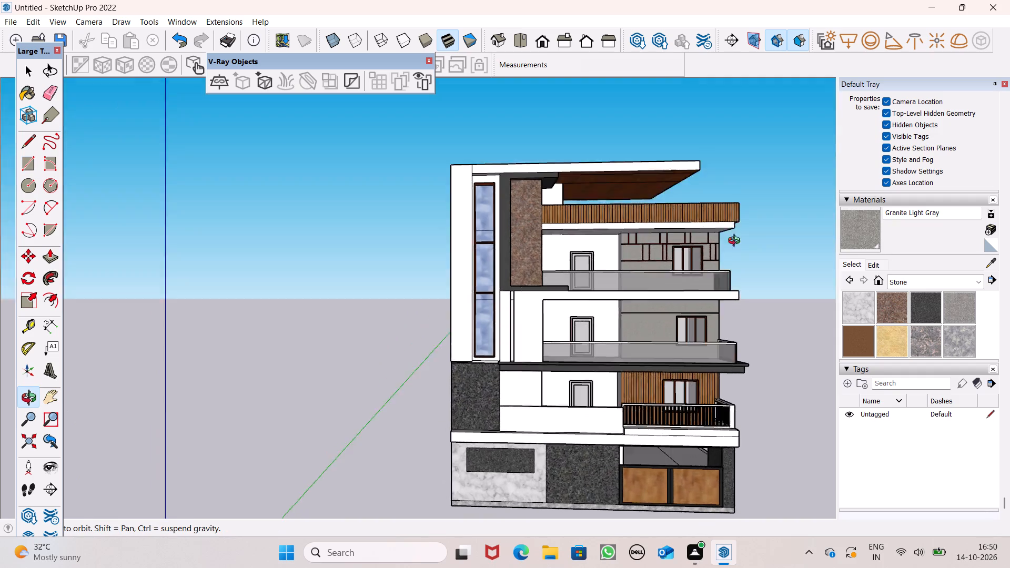
pyautogui.moveTo(736, 242); pyautogui.dragTo(745, 214, button='middle')
# Draw a horizontal strip rectangle about 2" high and 9' 2" long from the wall's inner edge to the window frame.
pyautogui.scroll(1, 745, 214)
pyautogui.scroll(7, 744, 279)
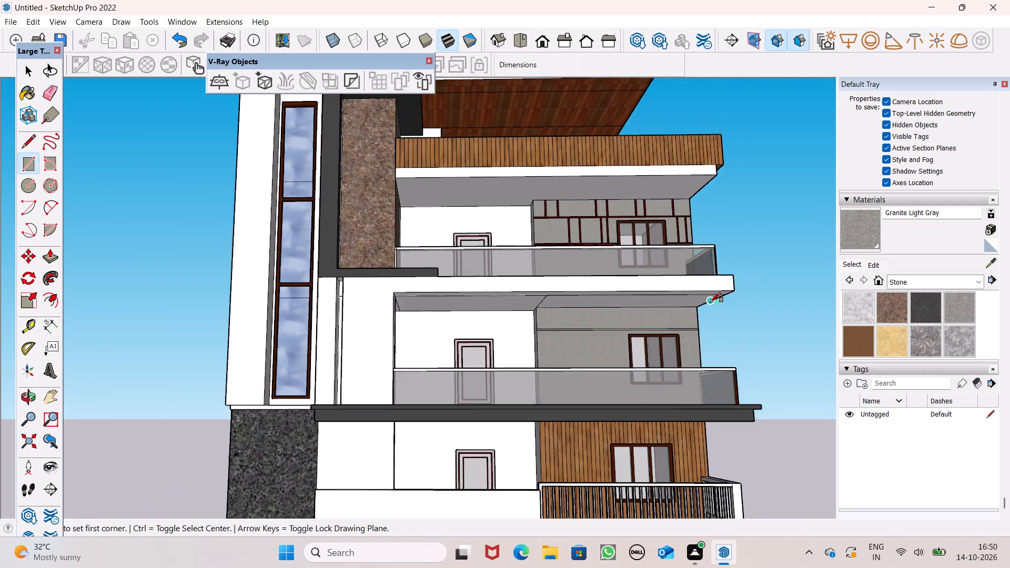
pyautogui.scroll(4, 710, 302)
pyautogui.scroll(-2, 698, 316)
pyautogui.moveTo(673, 353); pyautogui.dragTo(686, 382, button='middle')
pyautogui.scroll(6, 628, 361)
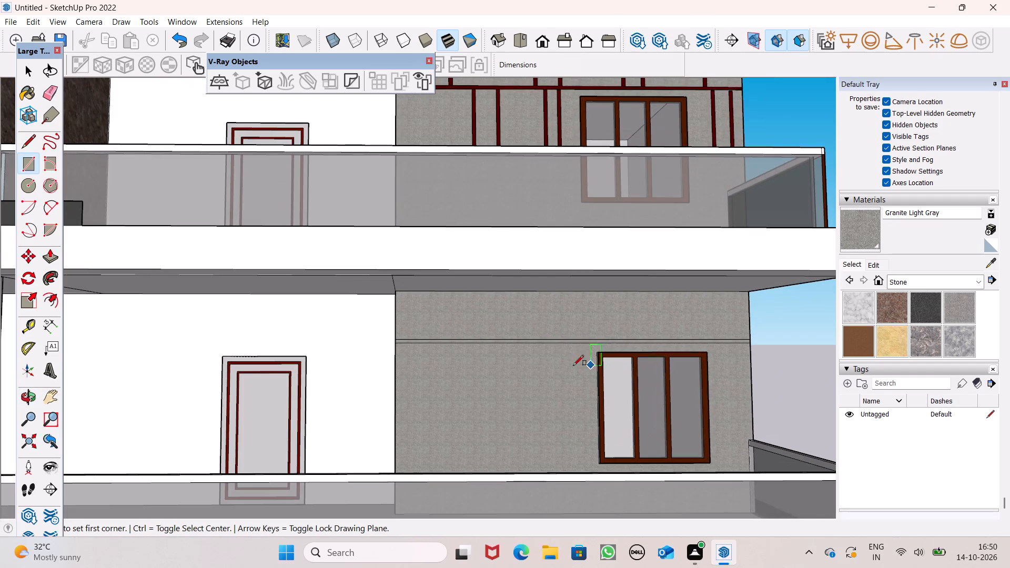
pyautogui.scroll(3, 521, 371)
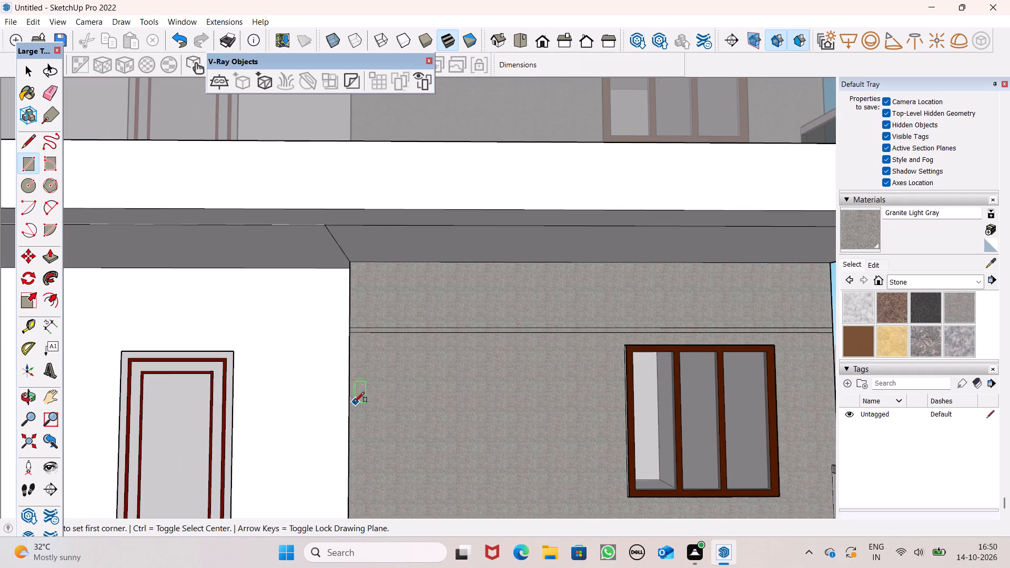
pyautogui.click(348, 399)
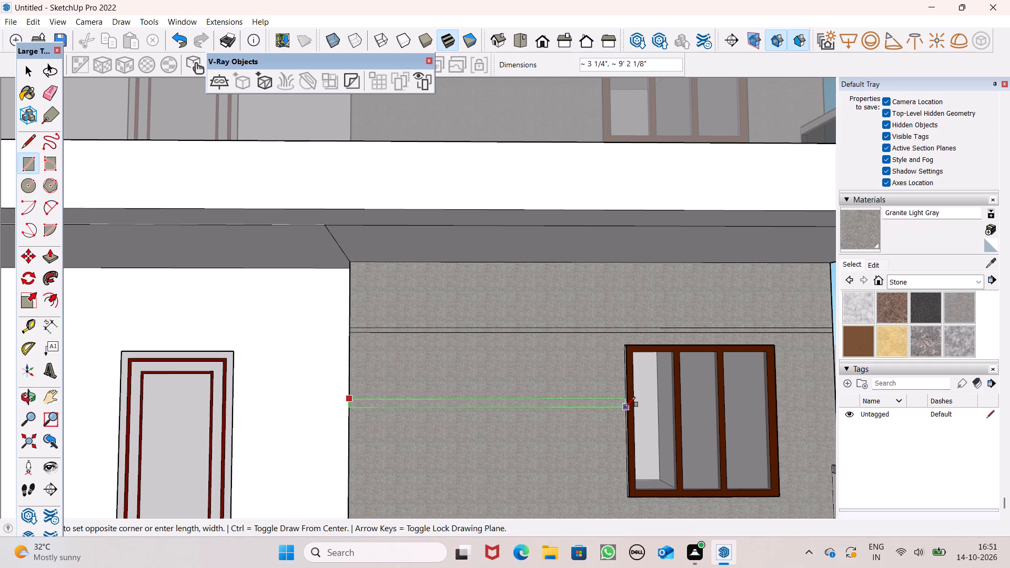
pyautogui.scroll(8, 620, 413)
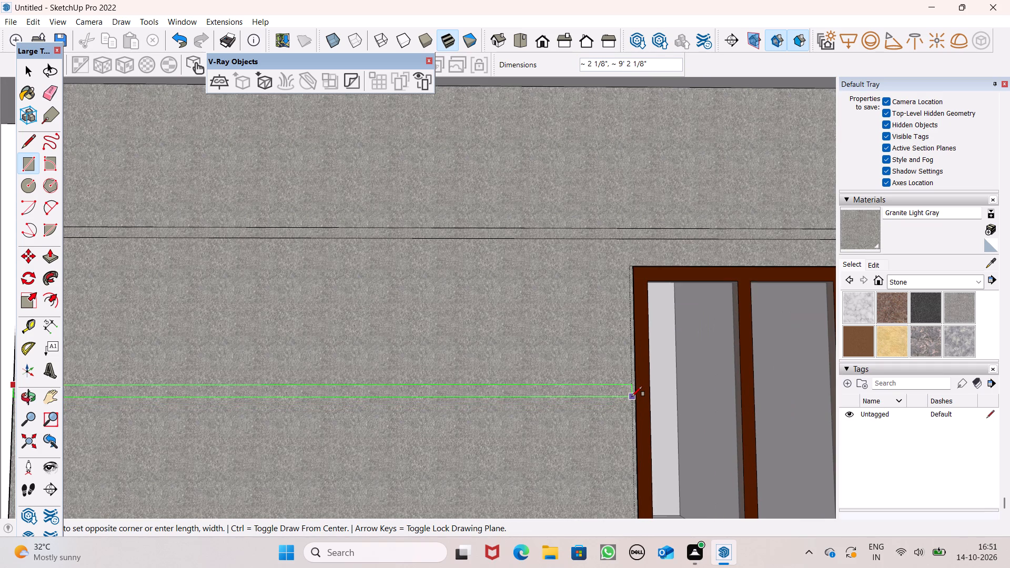
pyautogui.click(633, 394)
# Draw a matching horizontal strip rectangle about 1 3/8" high and 2' long from the window frame to the wall's outer edge.
pyautogui.scroll(-5, 586, 351)
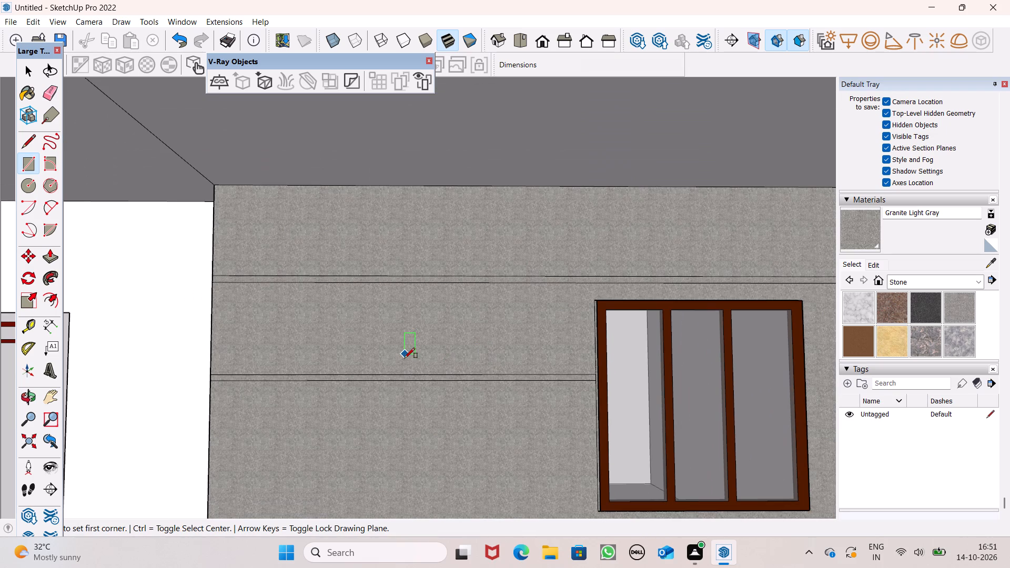
pyautogui.scroll(-7, 526, 285)
pyautogui.scroll(6, 675, 345)
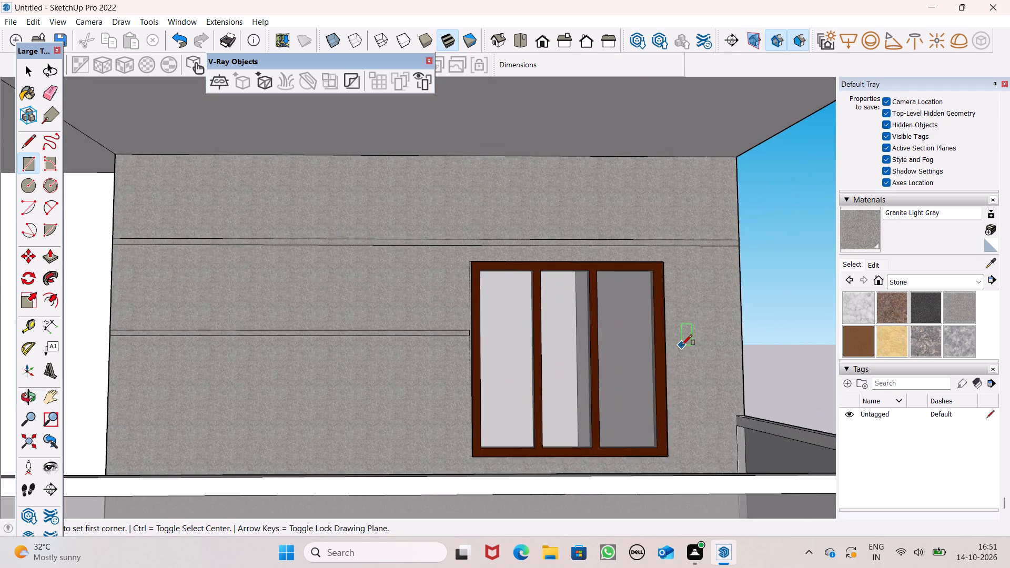
pyautogui.scroll(7, 682, 345)
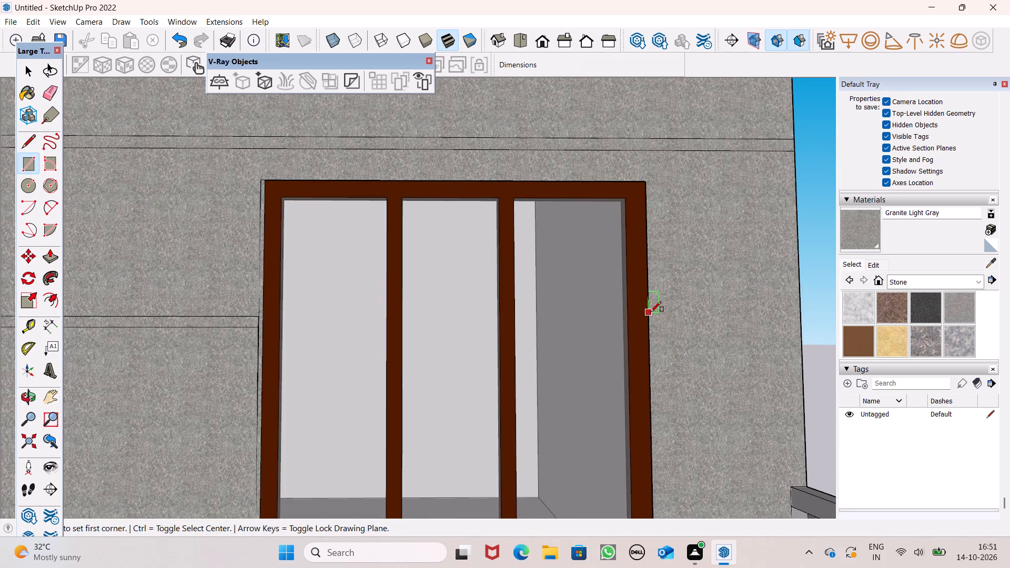
pyautogui.click(653, 310)
pyautogui.click(791, 319)
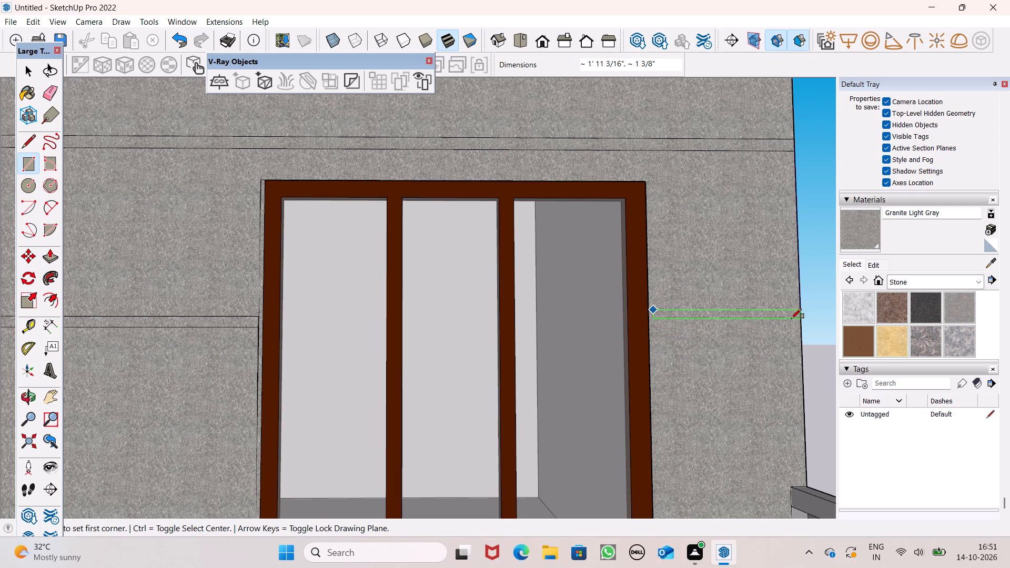
pyautogui.scroll(-4, 614, 315)
pyautogui.scroll(-6, 690, 301)
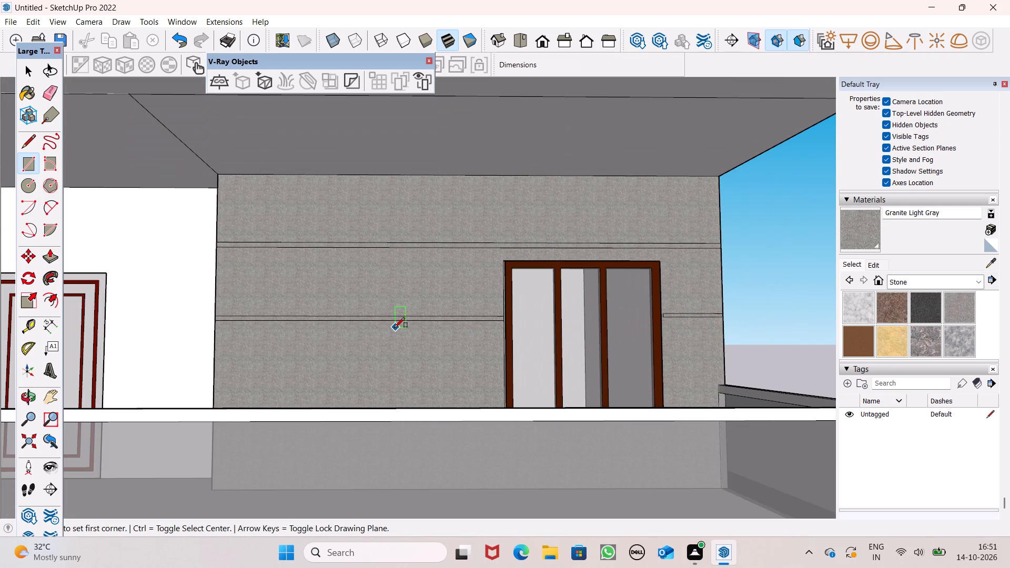
# Draw a horizontal strip rectangle about 3 1/4" high and 16' long across the granite wall, just below the window.
pyautogui.scroll(-5, 395, 325)
pyautogui.moveTo(420, 356); pyautogui.dragTo(424, 385, button='middle')
pyautogui.scroll(6, 329, 360)
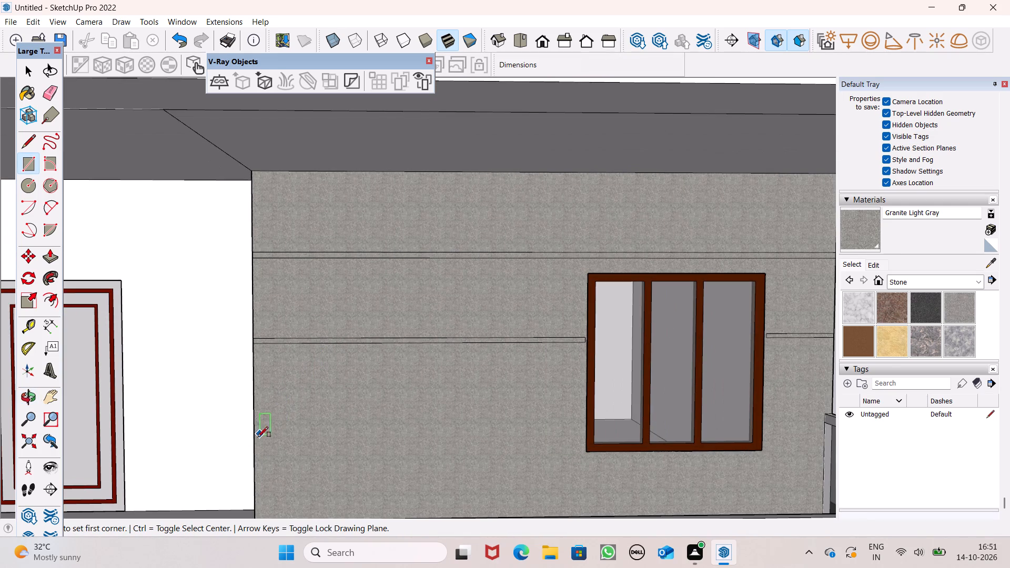
pyautogui.click(254, 459)
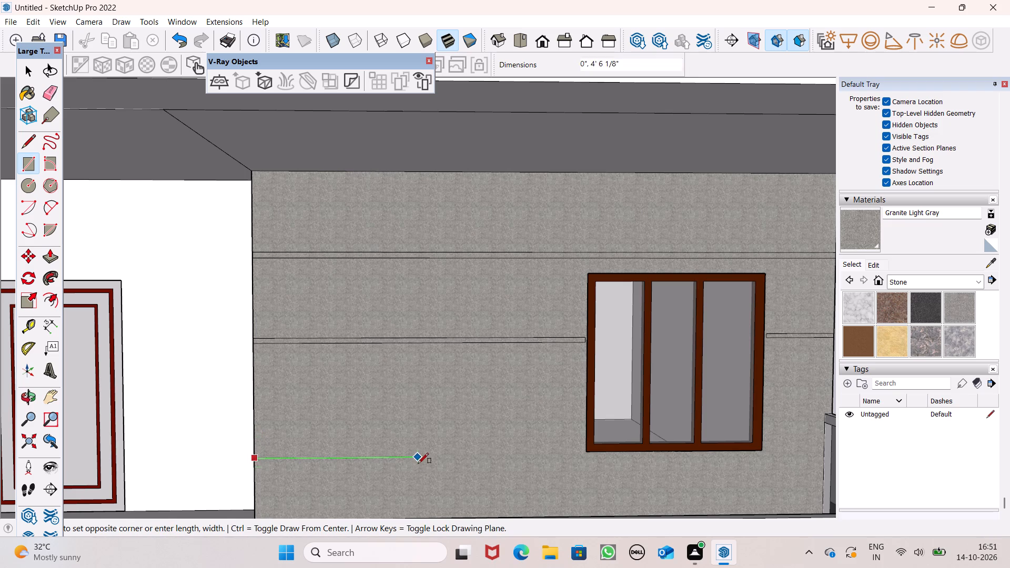
pyautogui.scroll(-5, 755, 472)
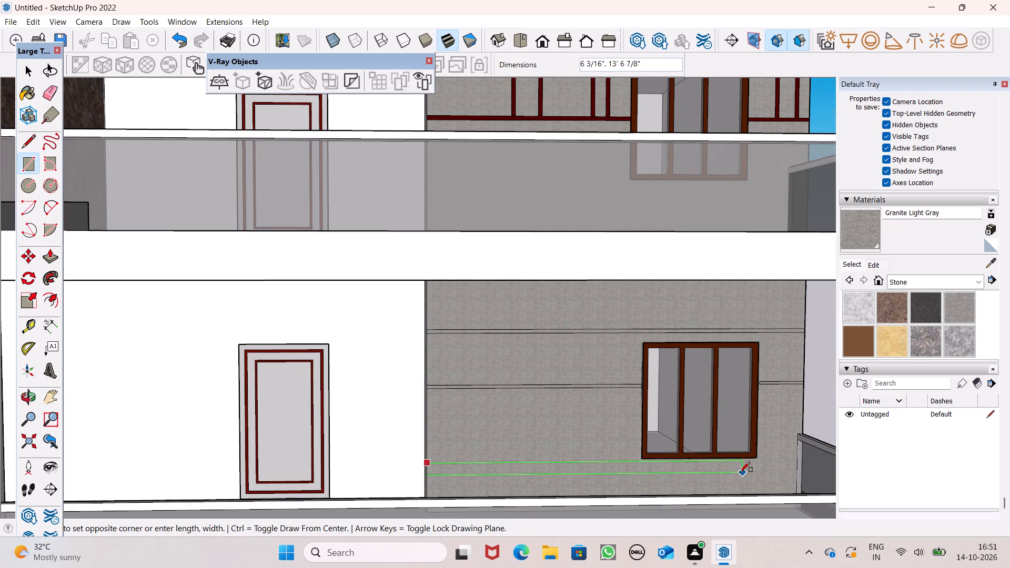
pyautogui.scroll(8, 797, 473)
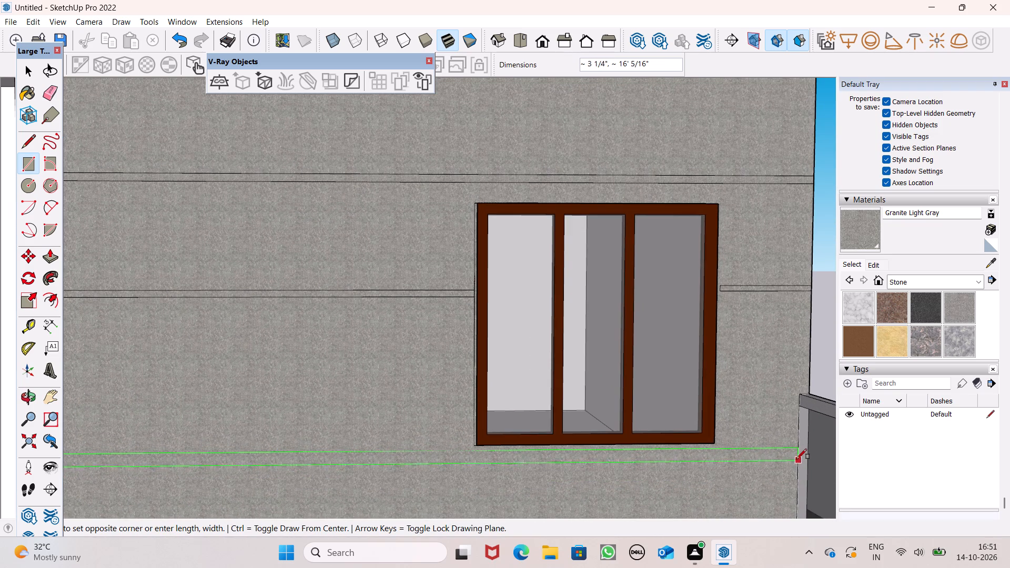
pyautogui.click(797, 458)
# Draw a vertical strip rectangle about 1 3/4" wide and 2' 2" tall from the granite wall's top edge to the uppermost horizontal strip, near the inner edge.
pyautogui.scroll(-10, 725, 371)
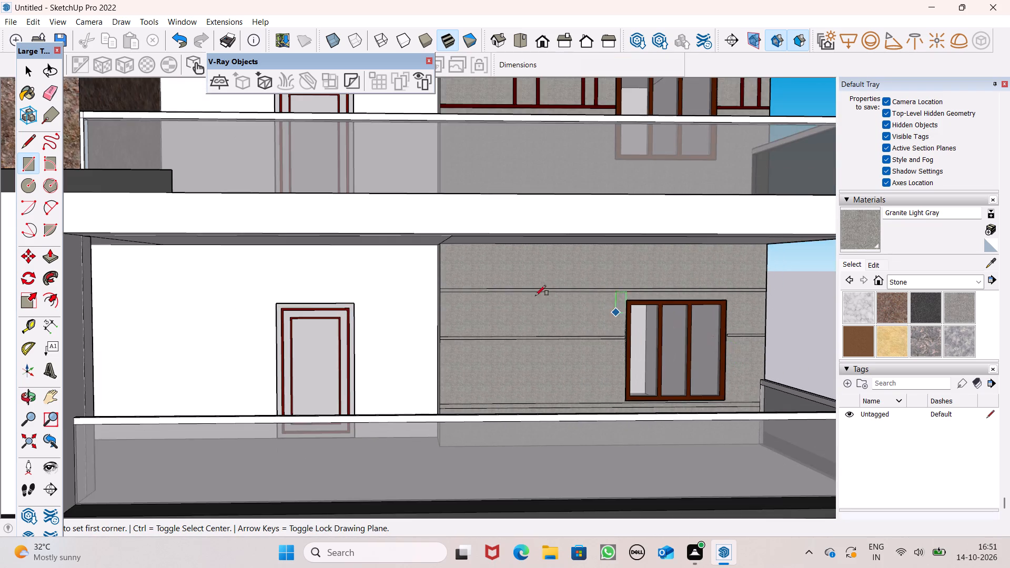
pyautogui.scroll(1, 459, 247)
pyautogui.scroll(4, 527, 248)
pyautogui.scroll(6, 477, 250)
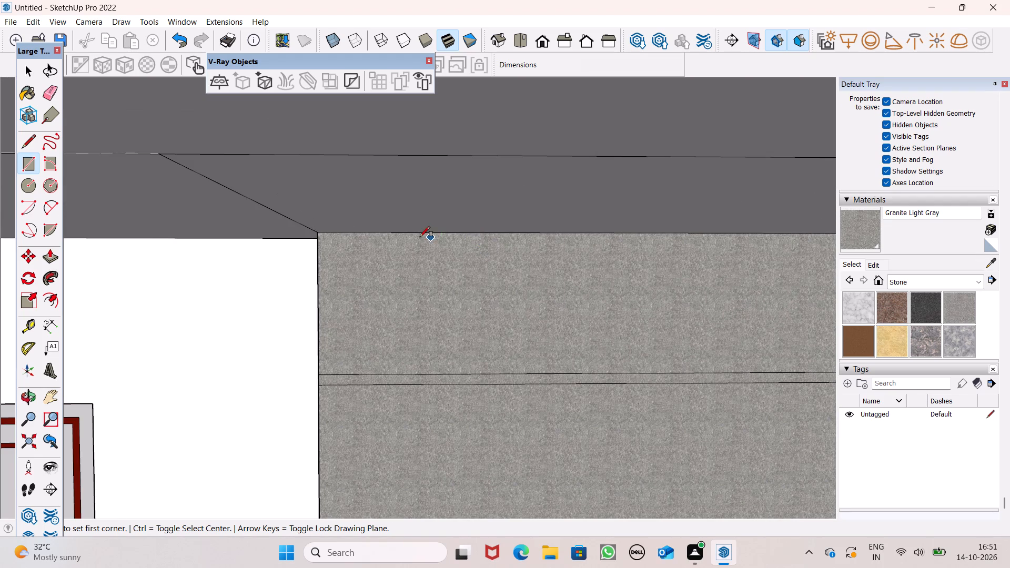
pyautogui.click(400, 235)
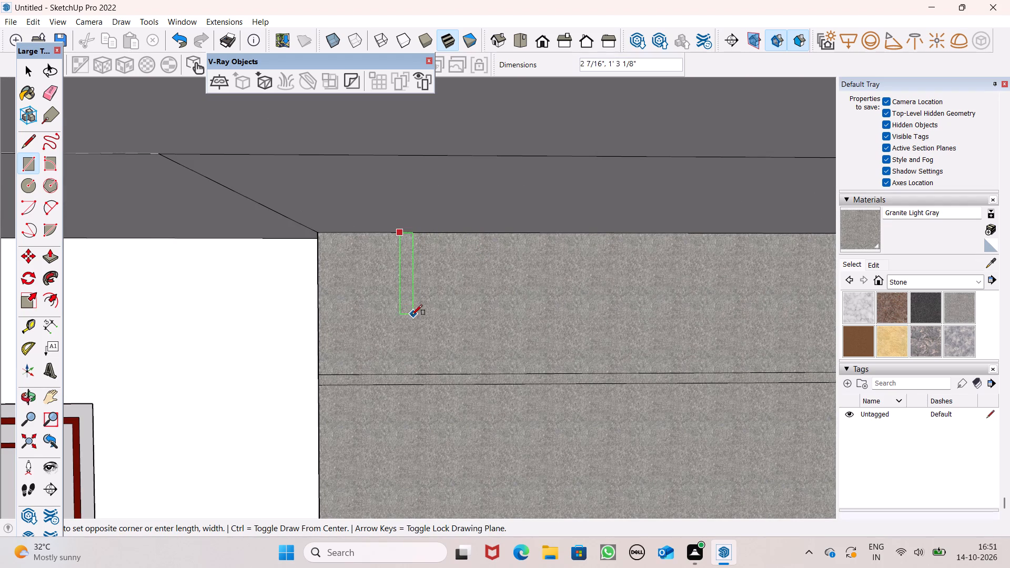
pyautogui.click(409, 372)
# Copy the vertical strip a short distance toward the wall's outer edge to form the first pair in the top band.
pyautogui.press('space')
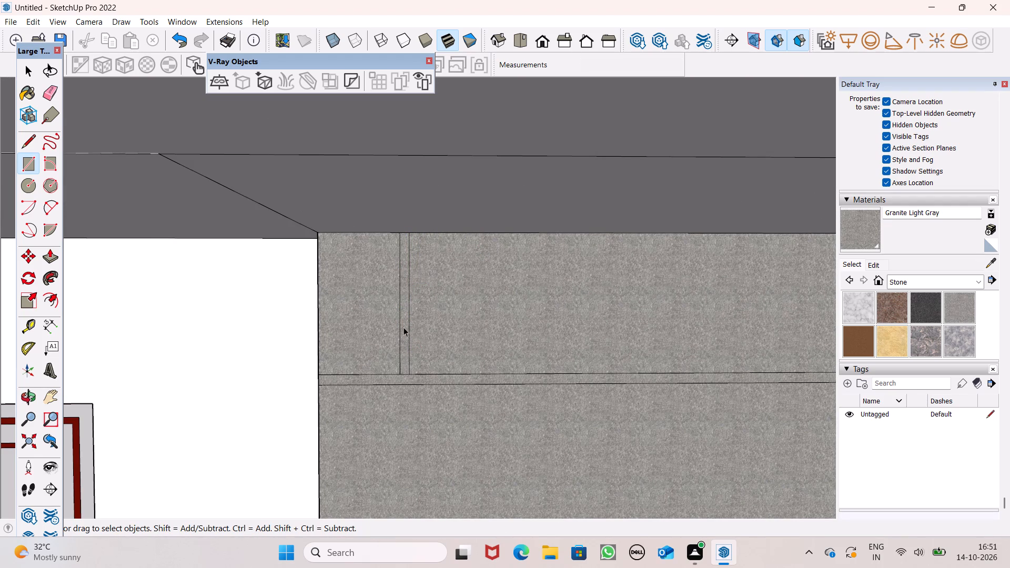
pyautogui.doubleClick(403, 323)
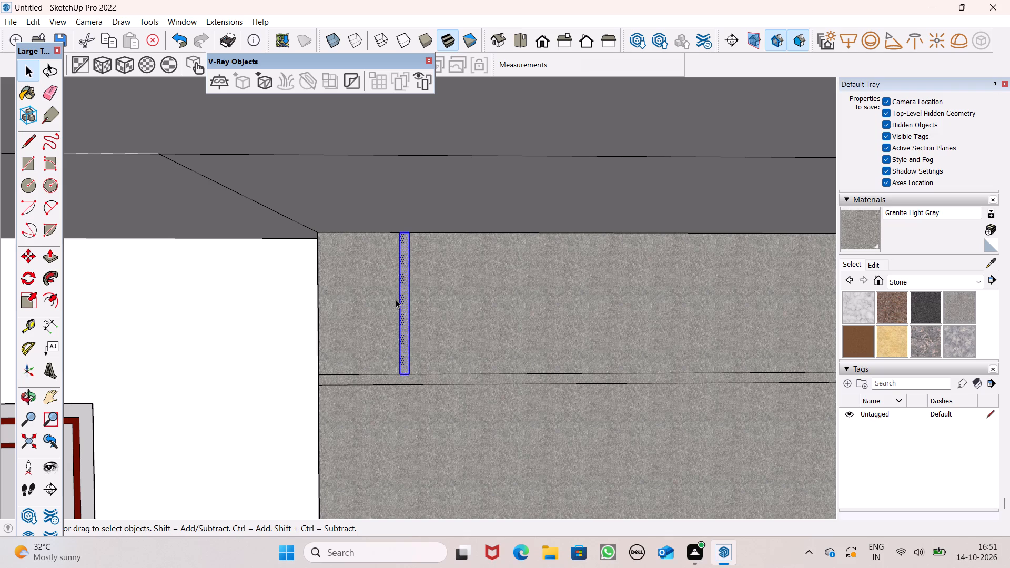
pyautogui.press('m')
pyautogui.press('Return')
pyautogui.moveTo(411, 302); pyautogui.dragTo(457, 300)
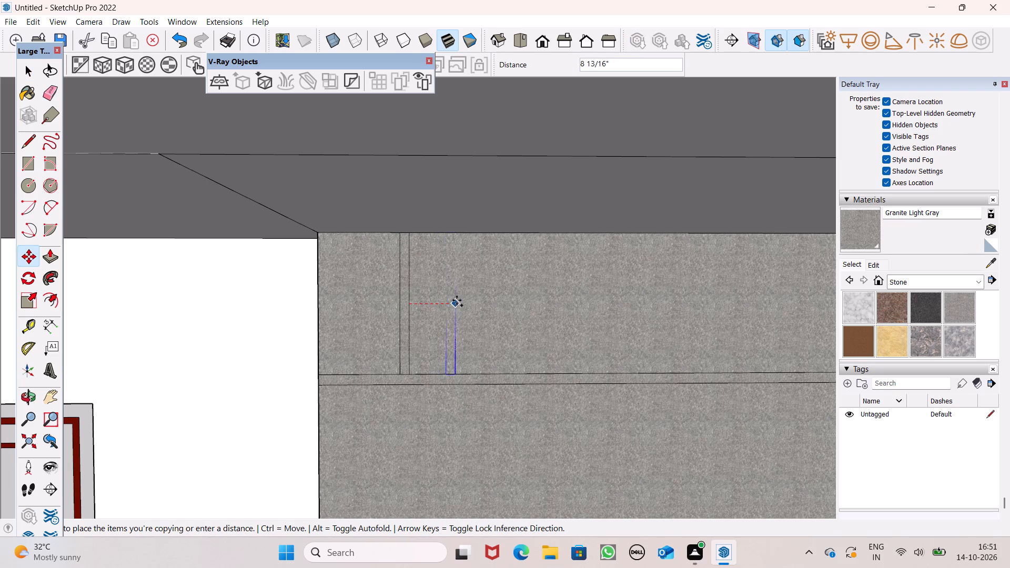
pyautogui.moveTo(457, 300); pyautogui.dragTo(469, 311)
pyautogui.scroll(1, 419, 296)
pyautogui.scroll(-5, 417, 298)
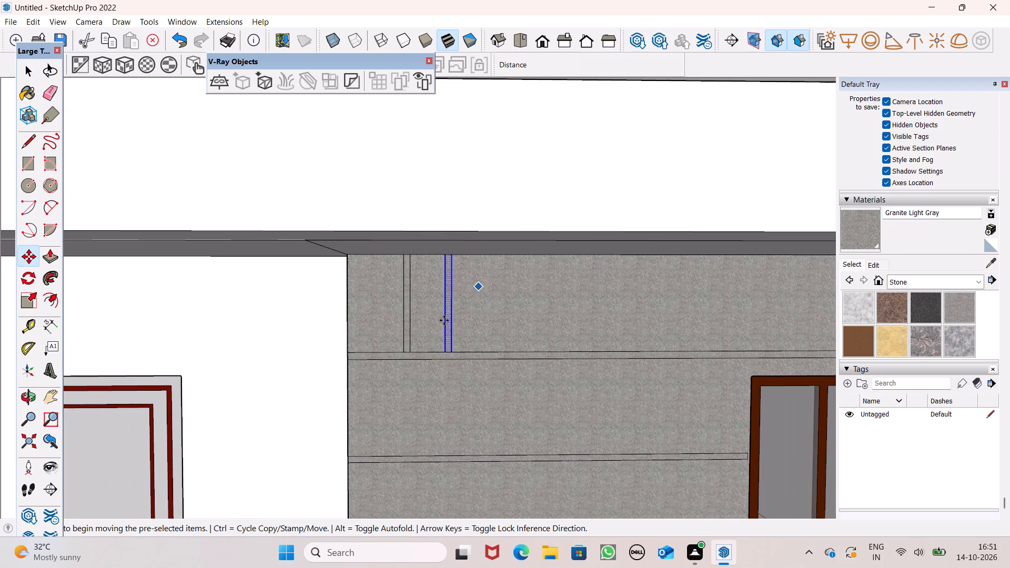
# Place a third strip copy farther along the top band, then copy it about 1' 11/16" outward to complete a second pair.
pyautogui.scroll(-8, 455, 311)
pyautogui.scroll(3, 579, 326)
pyautogui.scroll(5, 514, 312)
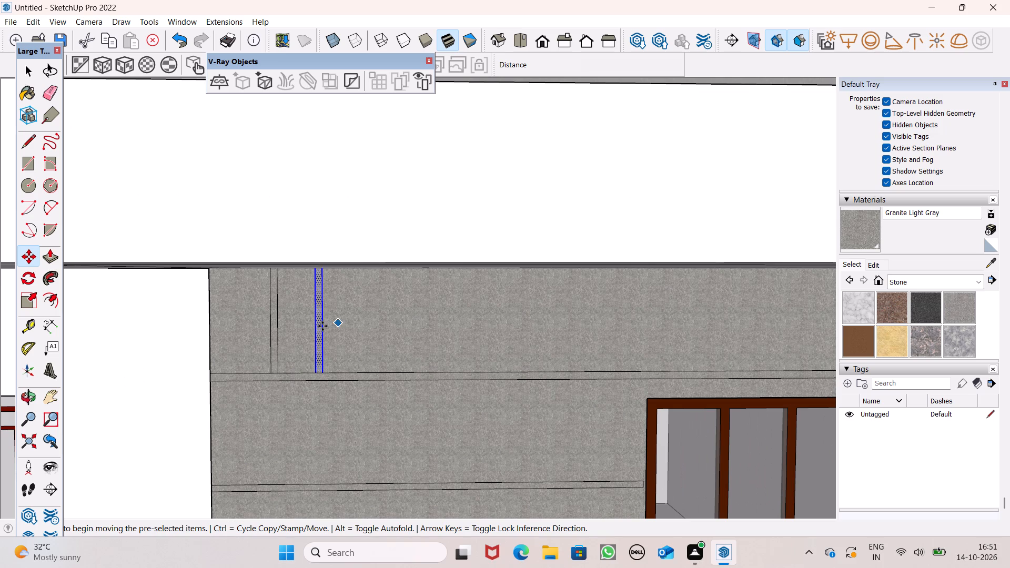
pyautogui.moveTo(322, 326); pyautogui.dragTo(427, 319)
pyautogui.scroll(-6, 412, 325)
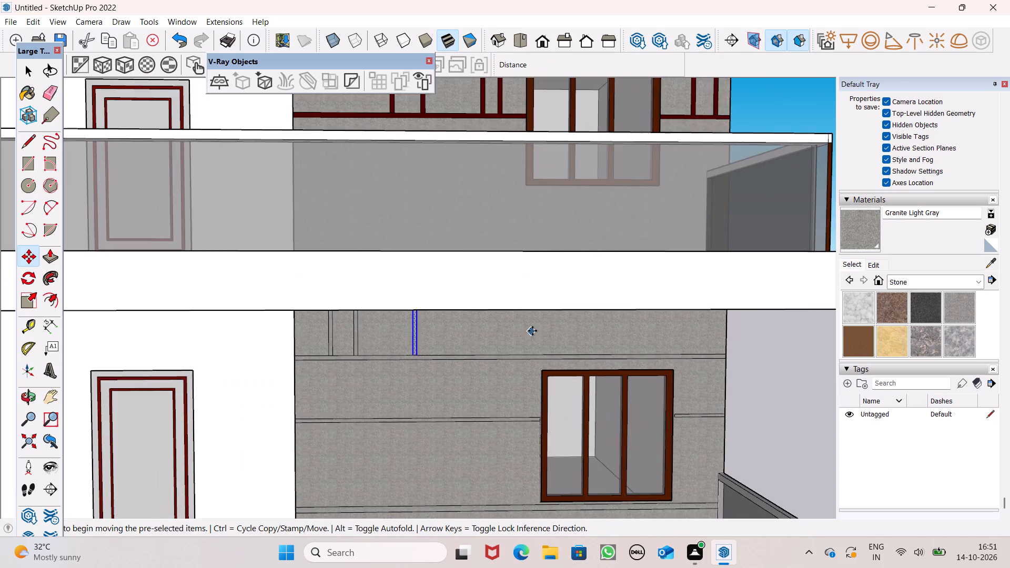
pyautogui.scroll(6, 536, 330)
pyautogui.click(317, 328)
pyautogui.moveTo(317, 328); pyautogui.dragTo(357, 331)
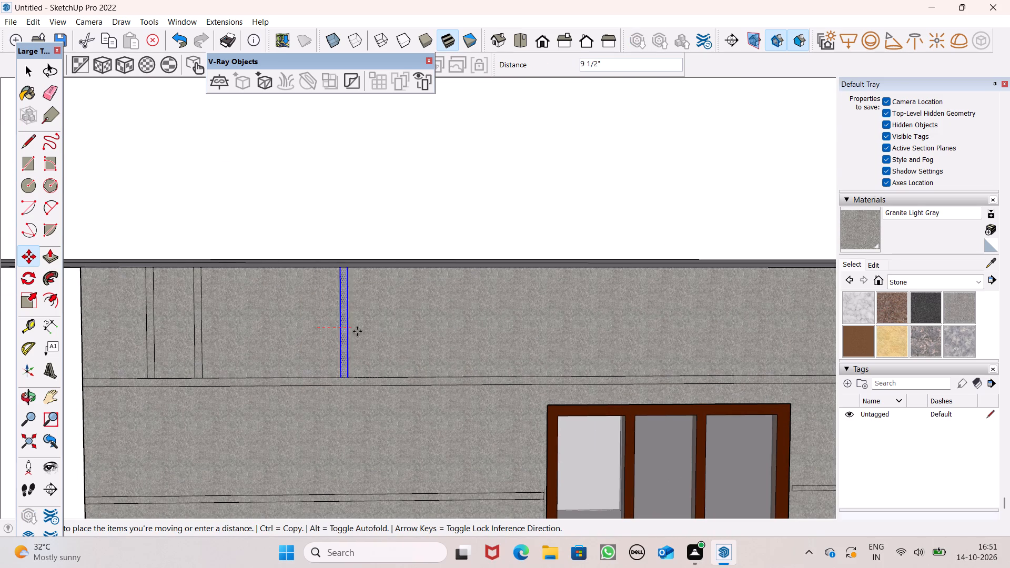
pyautogui.moveTo(357, 331); pyautogui.dragTo(359, 332)
pyautogui.click(356, 329)
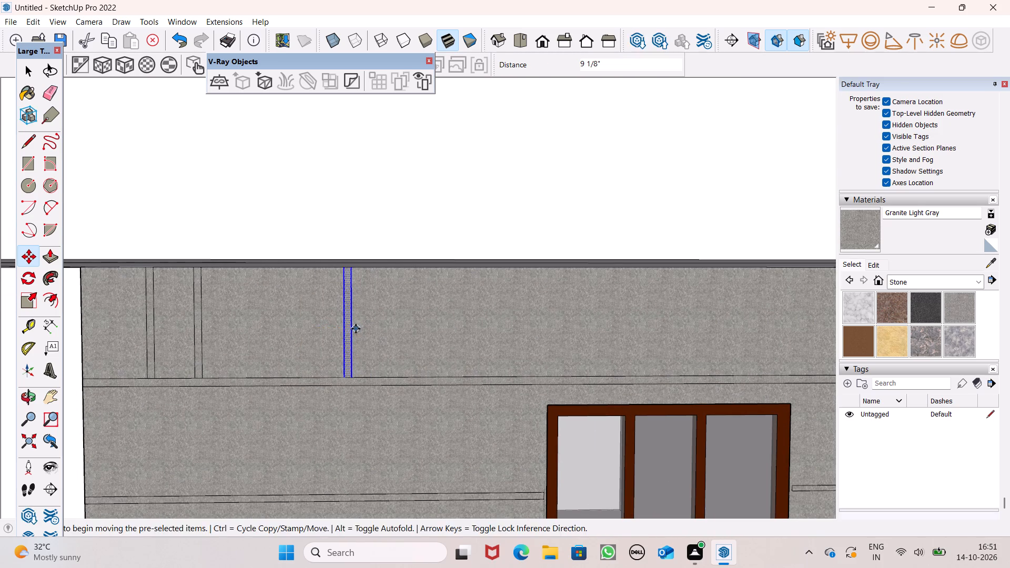
pyautogui.moveTo(350, 330); pyautogui.dragTo(405, 332)
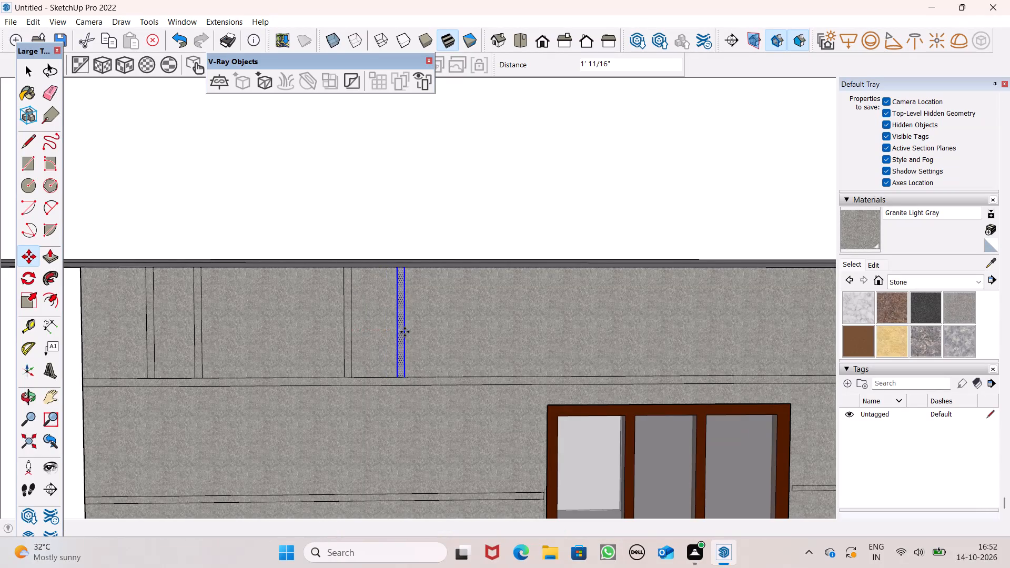
# Add a third pair of vertical strips to the top band, with its first strip copied about 2' 3 1/2" beyond the second pair.
pyautogui.moveTo(405, 331); pyautogui.dragTo(519, 331)
pyautogui.keyDown('ctrl'); pyautogui.moveTo(519, 331); pyautogui.dragTo(521, 331); pyautogui.keyUp('ctrl')
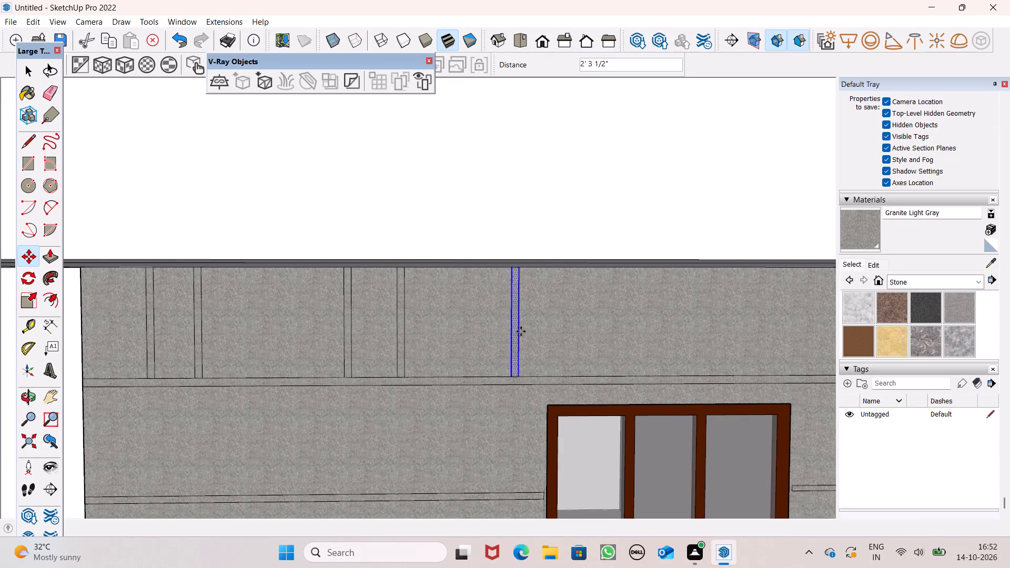
pyautogui.keyDown('ctrl'); pyautogui.moveTo(521, 331); pyautogui.dragTo(568, 332); pyautogui.keyUp('ctrl')
# Add a fourth pair of vertical strip copies near the wall's outer edge in the top band, then clear the selection.
pyautogui.scroll(-8, 400, 335)
pyautogui.scroll(6, 654, 327)
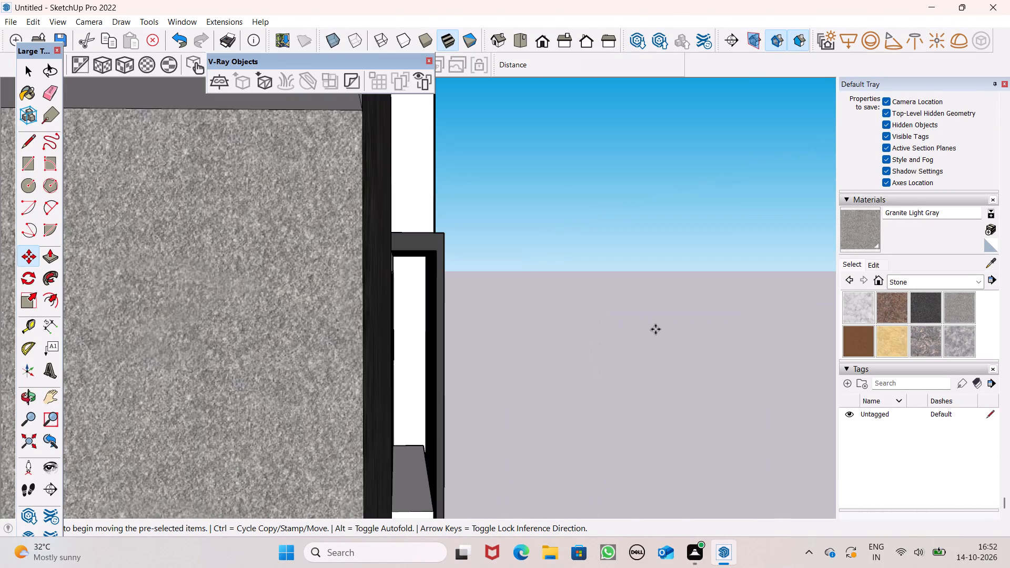
pyautogui.scroll(-5, 619, 327)
pyautogui.scroll(3, 565, 331)
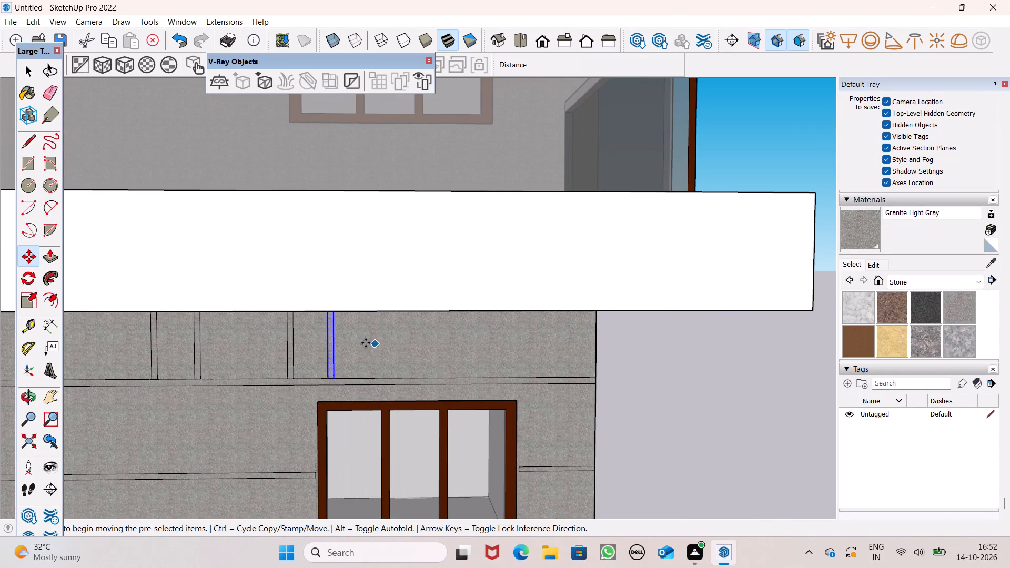
pyautogui.moveTo(334, 346); pyautogui.dragTo(453, 348)
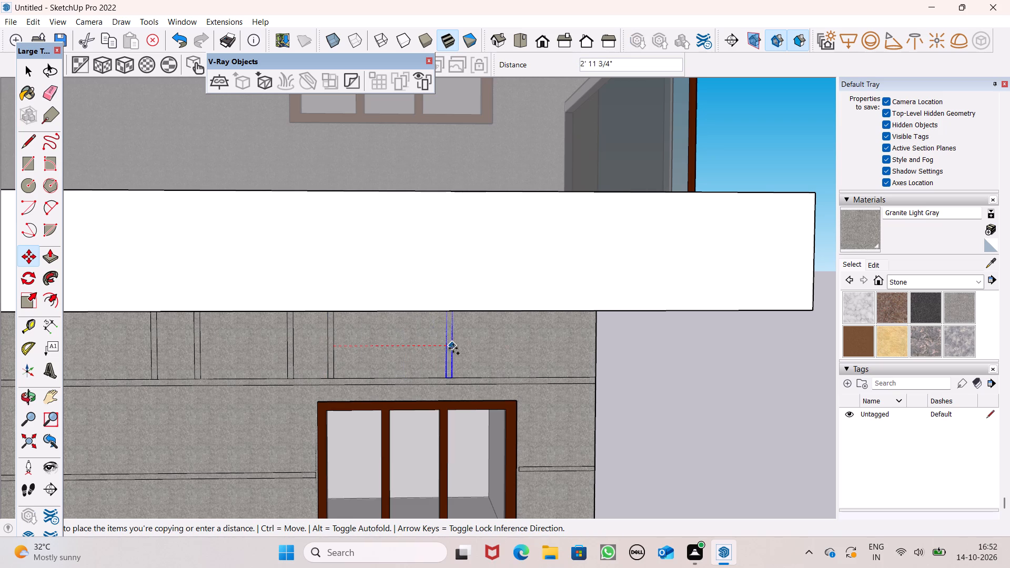
pyautogui.moveTo(453, 348); pyautogui.dragTo(485, 352)
pyautogui.moveTo(486, 352); pyautogui.dragTo(493, 352)
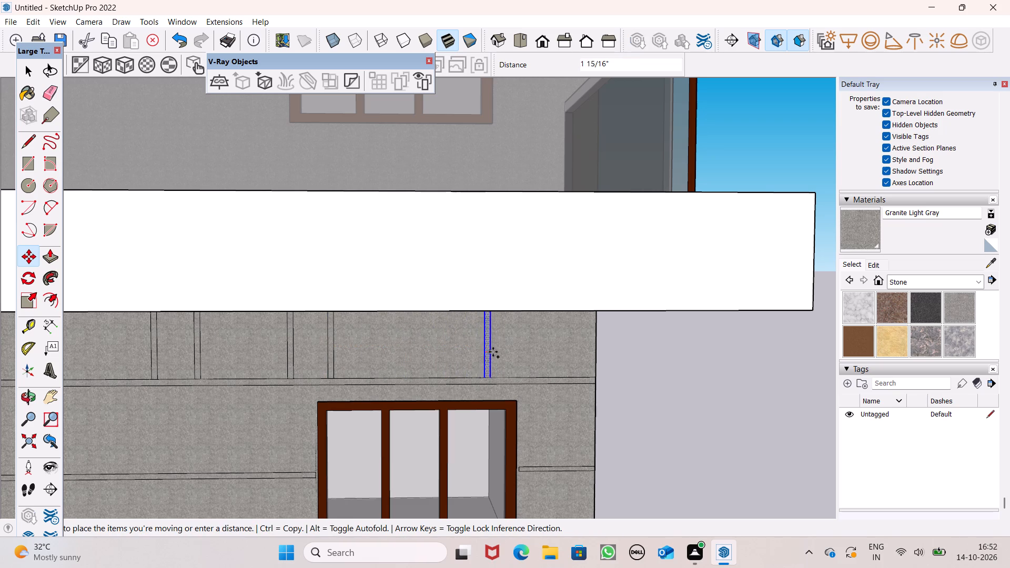
pyautogui.moveTo(493, 352); pyautogui.dragTo(516, 344)
pyautogui.scroll(-6, 570, 310)
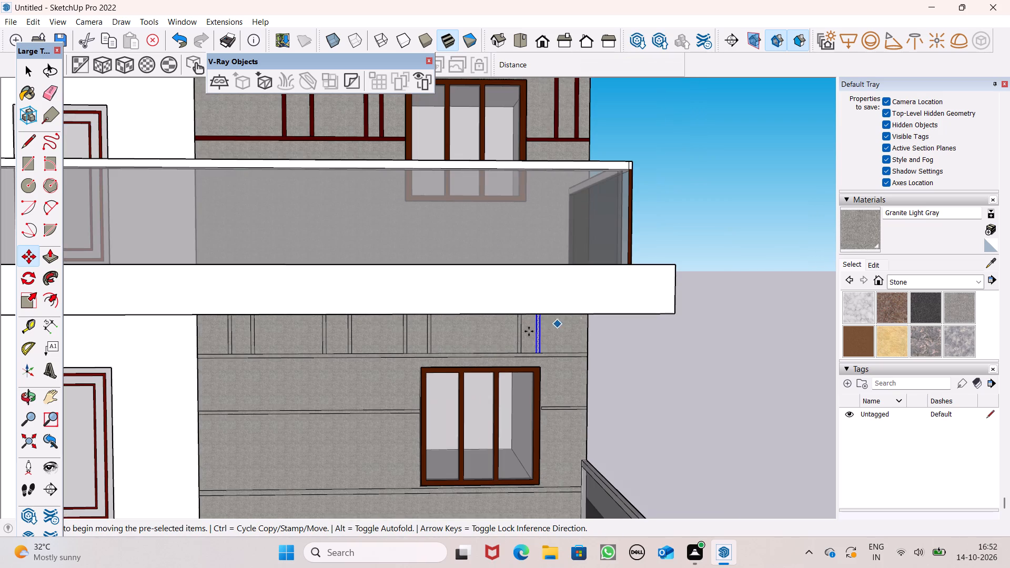
pyautogui.scroll(-1, 477, 347)
pyautogui.scroll(1, 479, 349)
pyautogui.scroll(-1, 480, 349)
pyautogui.click(663, 370)
pyautogui.press('space')
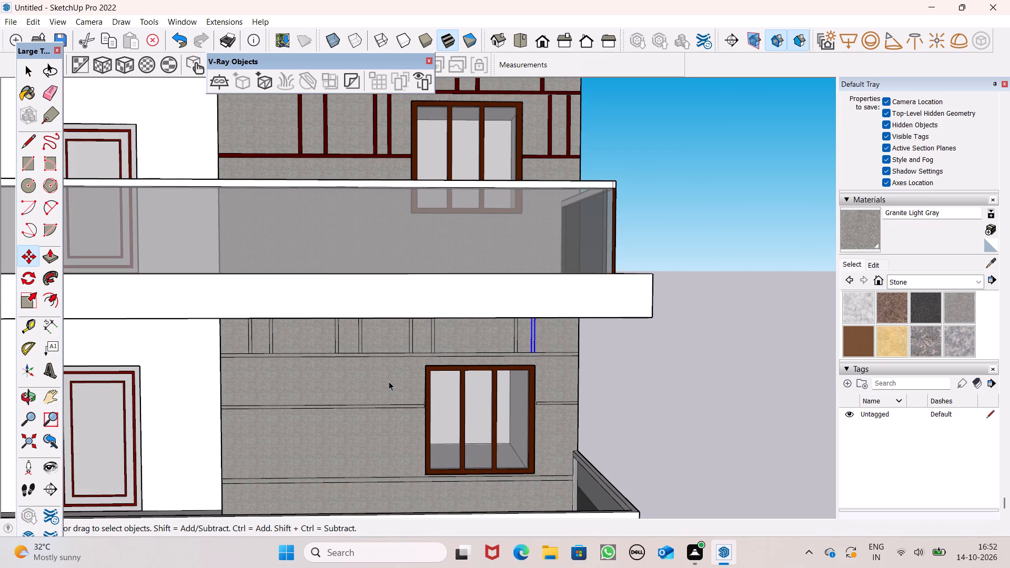
pyautogui.press('space')
pyautogui.click(631, 398)
# Draw a vertical strip rectangle about 2 1/8" wide and 2' 2 3/8" tall between the upper two horizontal strips, below the gap after the first pair.
pyautogui.scroll(2, 260, 400)
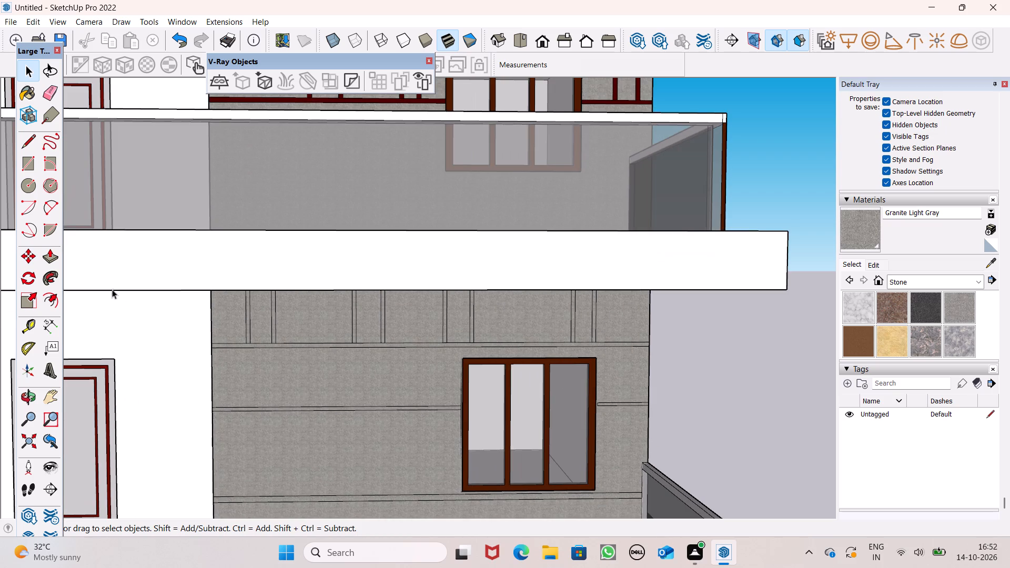
pyautogui.click(27, 171)
pyautogui.scroll(2, 183, 285)
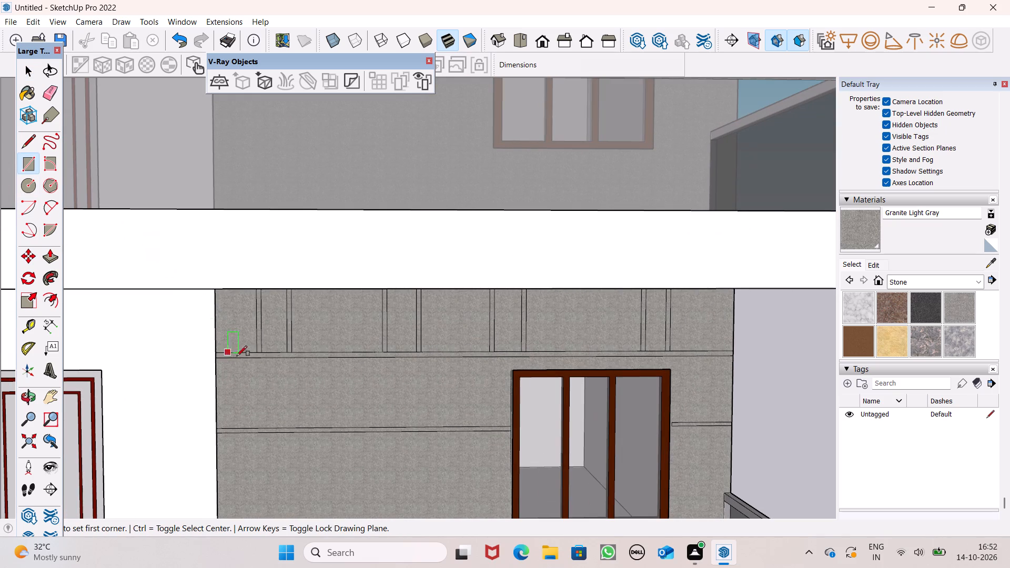
pyautogui.click(318, 360)
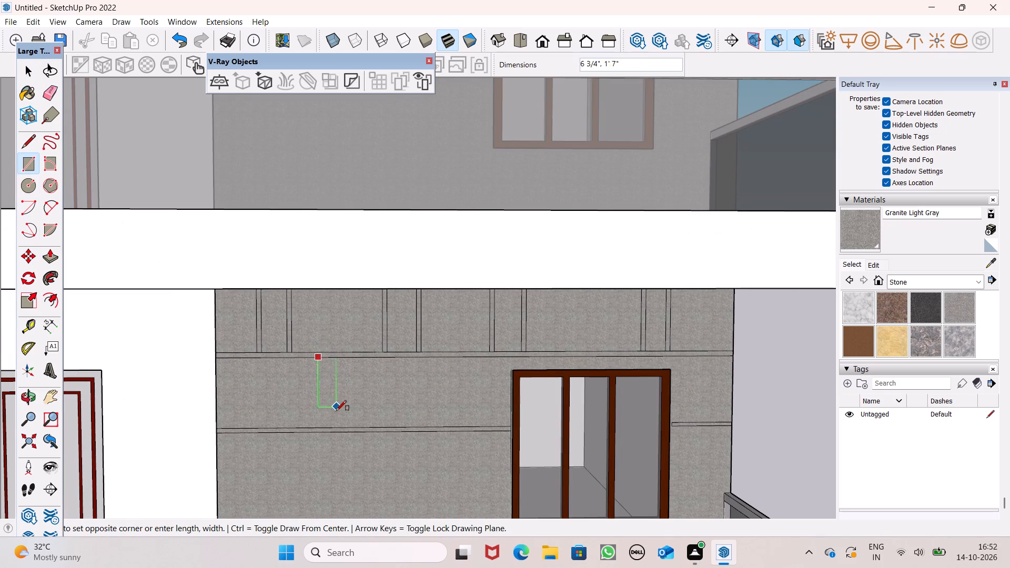
pyautogui.scroll(4, 329, 424)
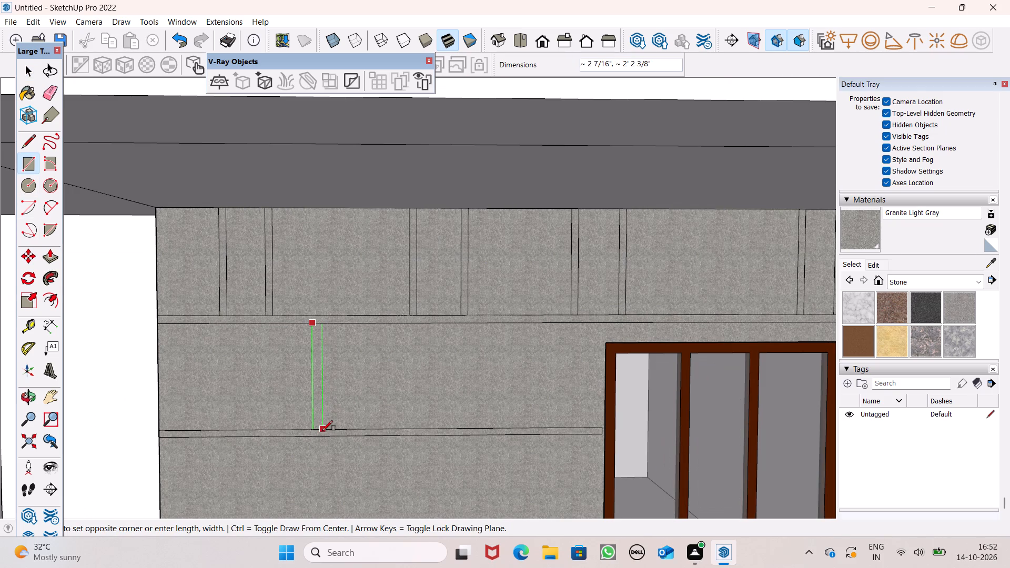
pyautogui.click(321, 429)
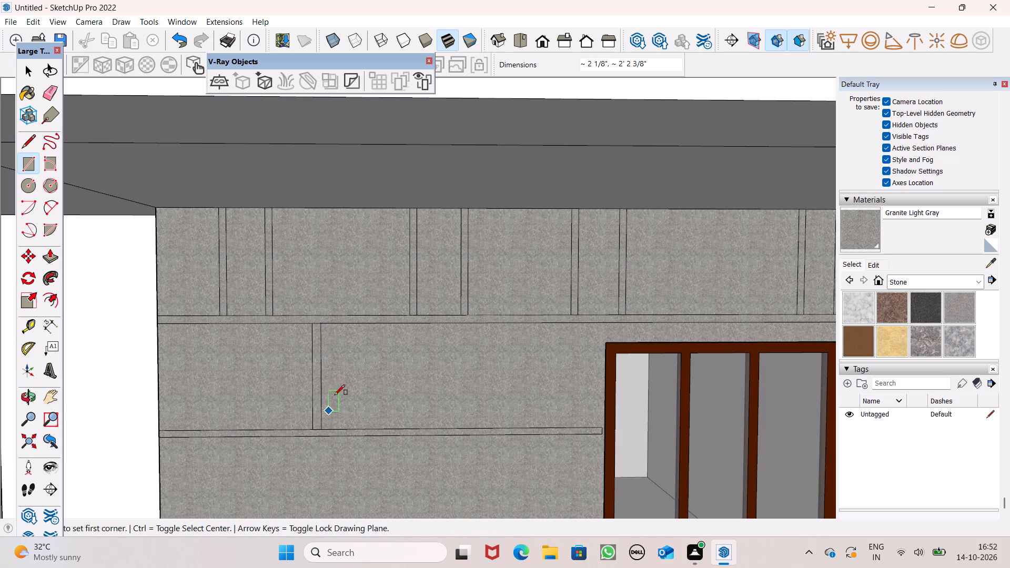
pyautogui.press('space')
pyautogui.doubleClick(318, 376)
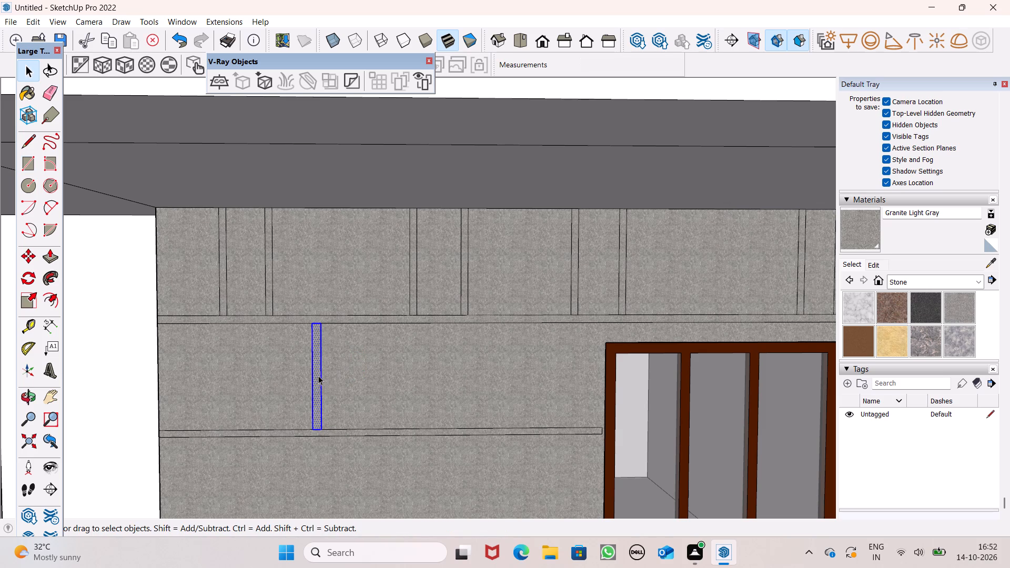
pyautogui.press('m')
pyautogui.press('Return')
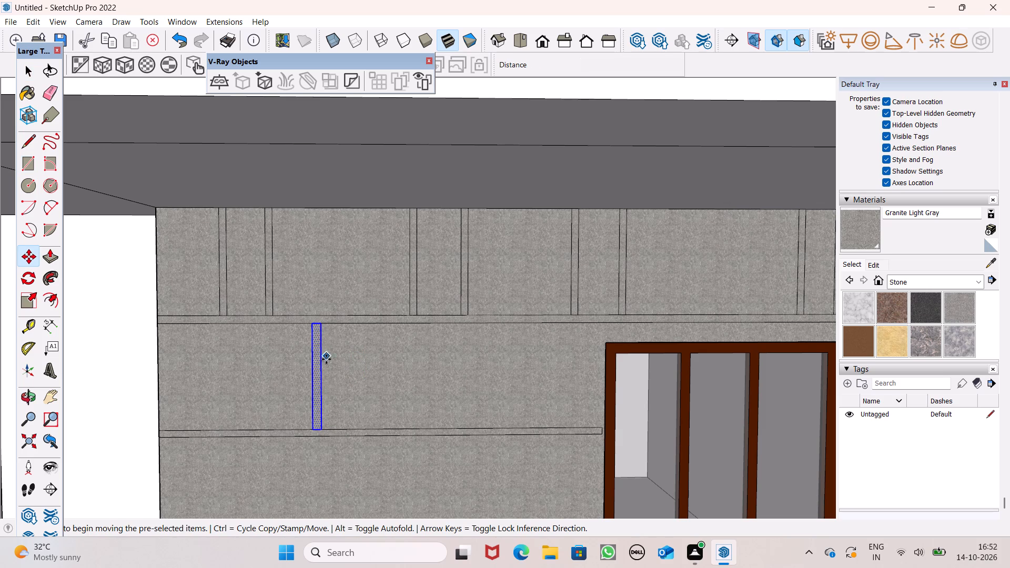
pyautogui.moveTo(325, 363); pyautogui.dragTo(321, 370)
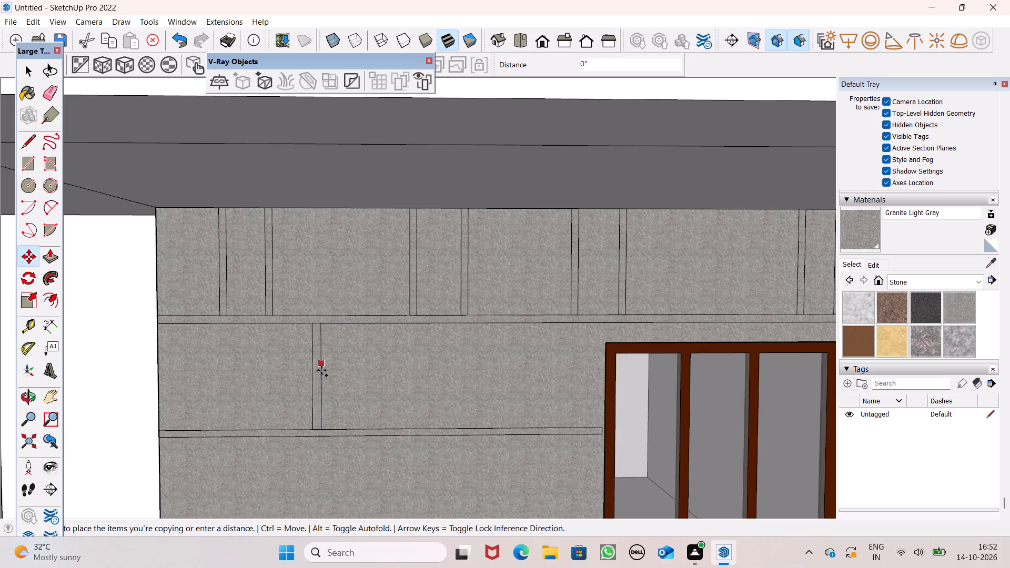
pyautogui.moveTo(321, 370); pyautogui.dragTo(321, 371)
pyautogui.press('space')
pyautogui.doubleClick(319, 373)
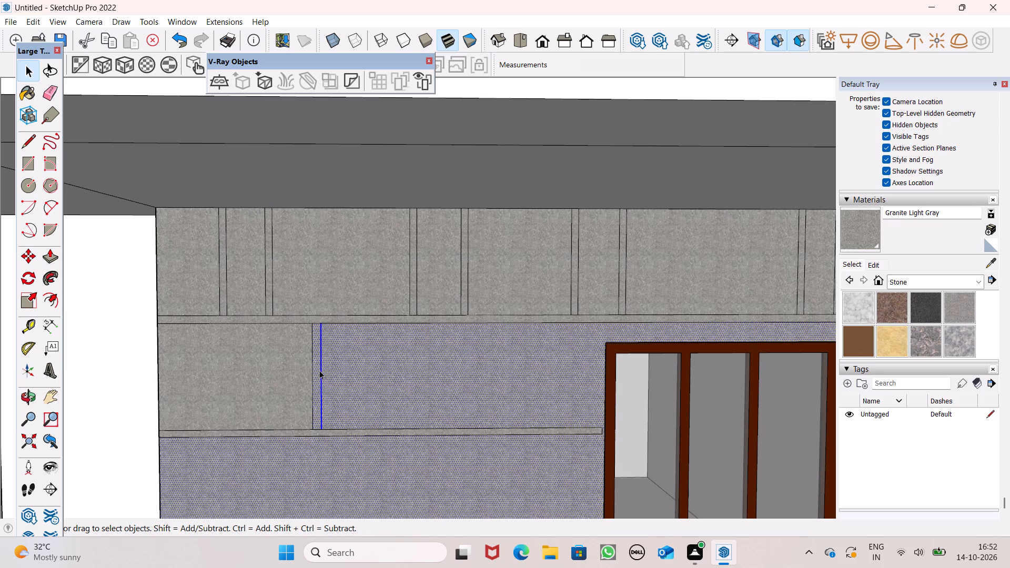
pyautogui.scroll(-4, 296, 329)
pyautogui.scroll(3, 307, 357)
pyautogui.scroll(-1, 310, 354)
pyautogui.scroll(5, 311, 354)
# Copy the second band's vertical strip a short distance toward the window to form a pair.
pyautogui.doubleClick(314, 356)
pyautogui.doubleClick(315, 356)
pyautogui.scroll(-3, 314, 346)
pyautogui.press('m')
pyautogui.press('Return')
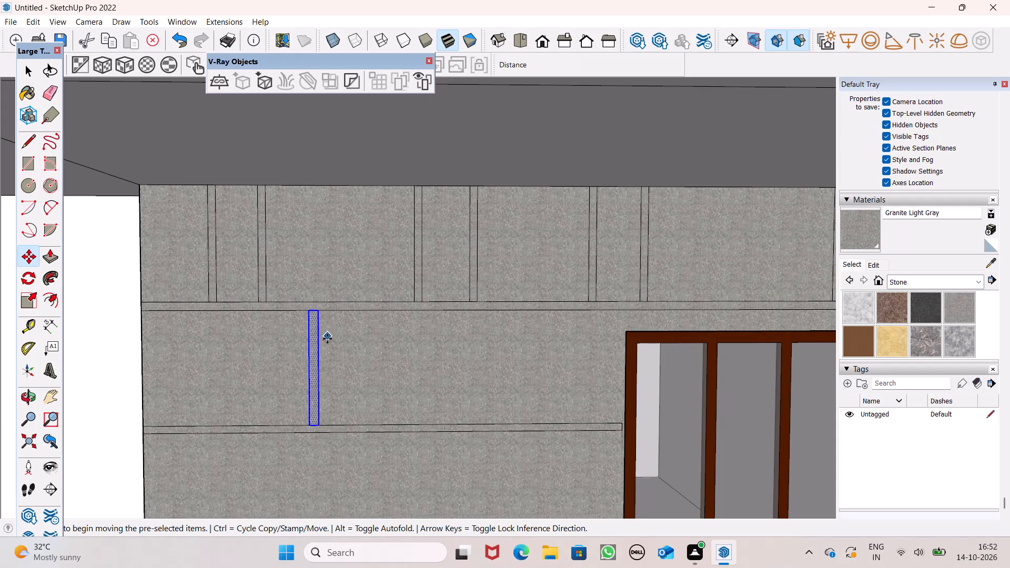
pyautogui.moveTo(319, 366); pyautogui.dragTo(354, 358)
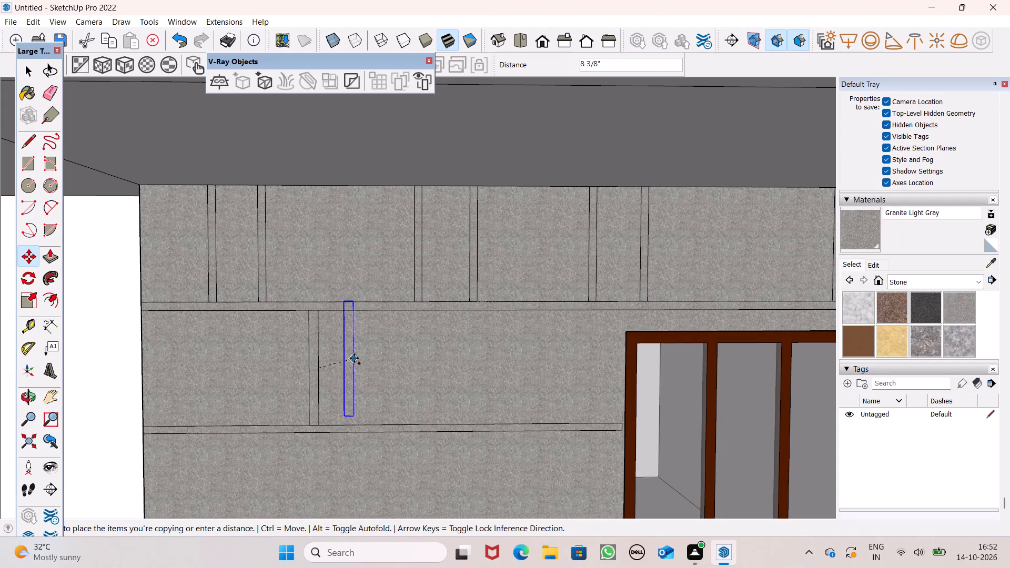
pyautogui.moveTo(354, 358); pyautogui.dragTo(359, 364)
# Add a second pair of vertical strips to the second band, copied about 3' 1" beyond the first pair and about 7 3/16" apart.
pyautogui.moveTo(361, 367); pyautogui.dragTo(520, 361)
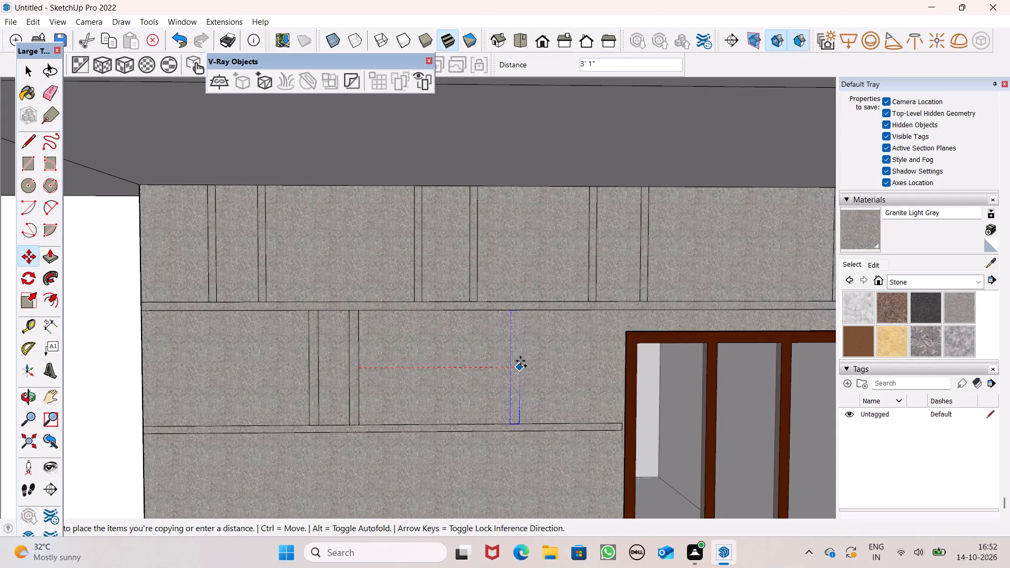
pyautogui.moveTo(520, 361); pyautogui.dragTo(521, 361)
pyautogui.moveTo(521, 361); pyautogui.dragTo(552, 361)
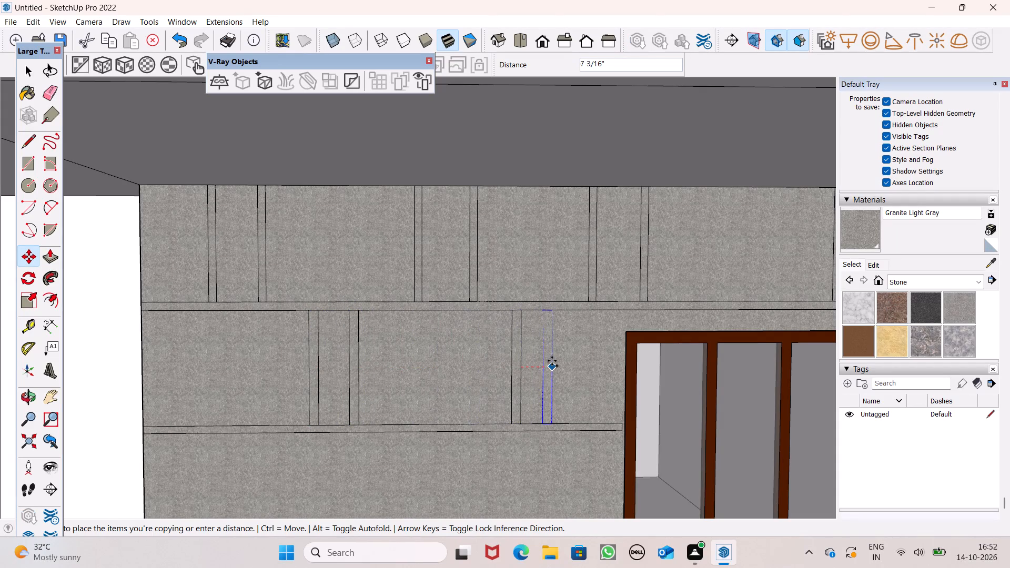
pyautogui.moveTo(552, 361); pyautogui.dragTo(553, 363)
pyautogui.scroll(-7, 399, 332)
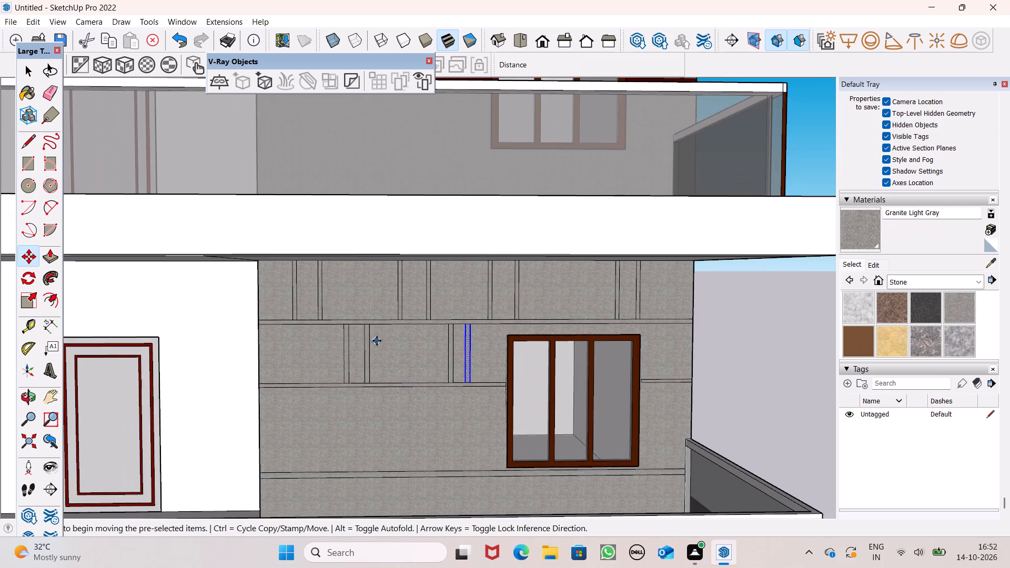
pyautogui.scroll(-2, 377, 333)
pyautogui.scroll(4, 659, 350)
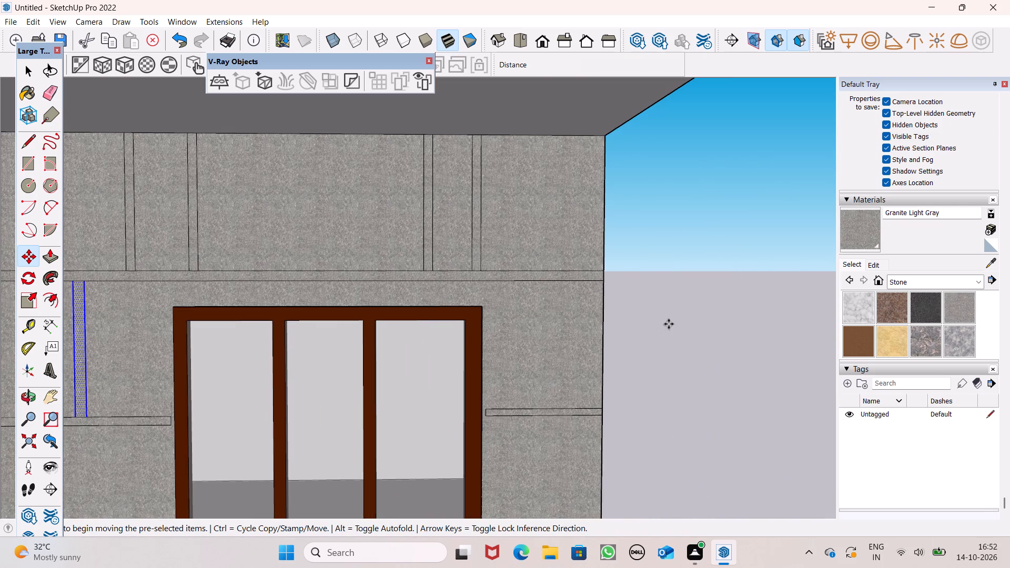
pyautogui.scroll(-6, 672, 324)
pyautogui.press('space')
pyautogui.click(684, 315)
# Draw a narrow vertical strip rectangle about 3' 2" tall near the wall's door-side edge, between the second and third horizontal strips.
pyautogui.scroll(-1, 552, 344)
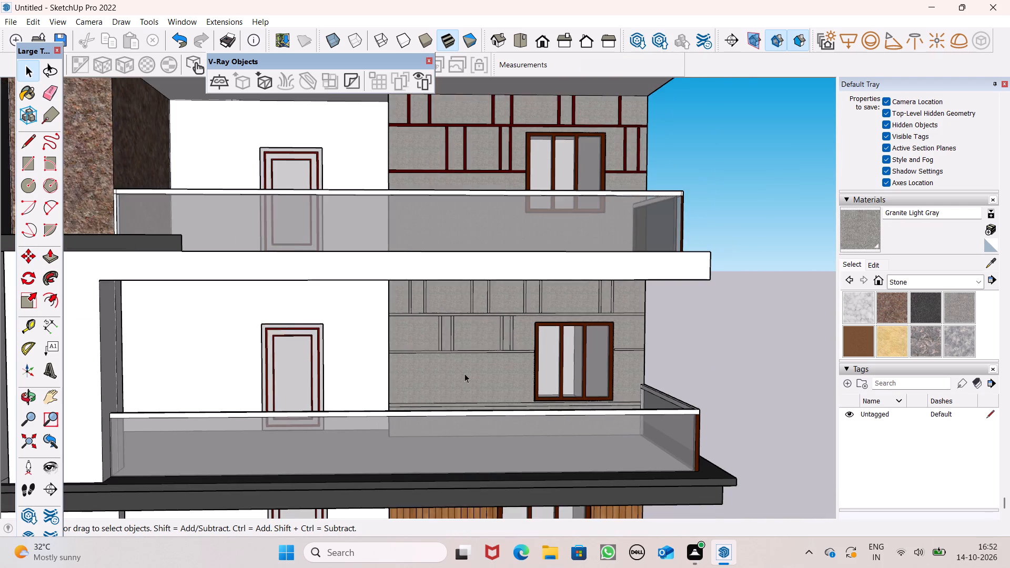
pyautogui.scroll(6, 464, 373)
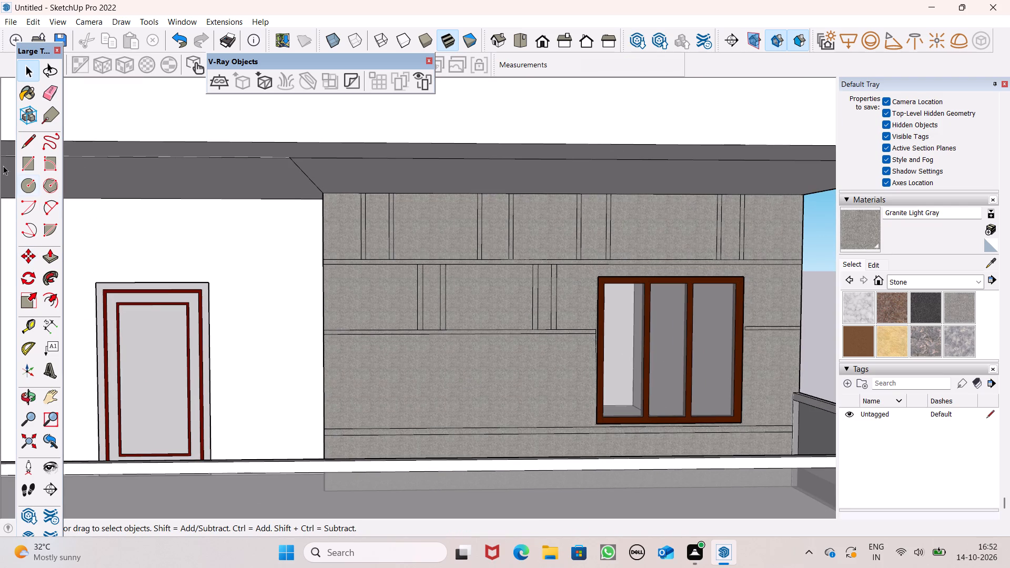
pyautogui.click(22, 163)
pyautogui.scroll(2, 279, 342)
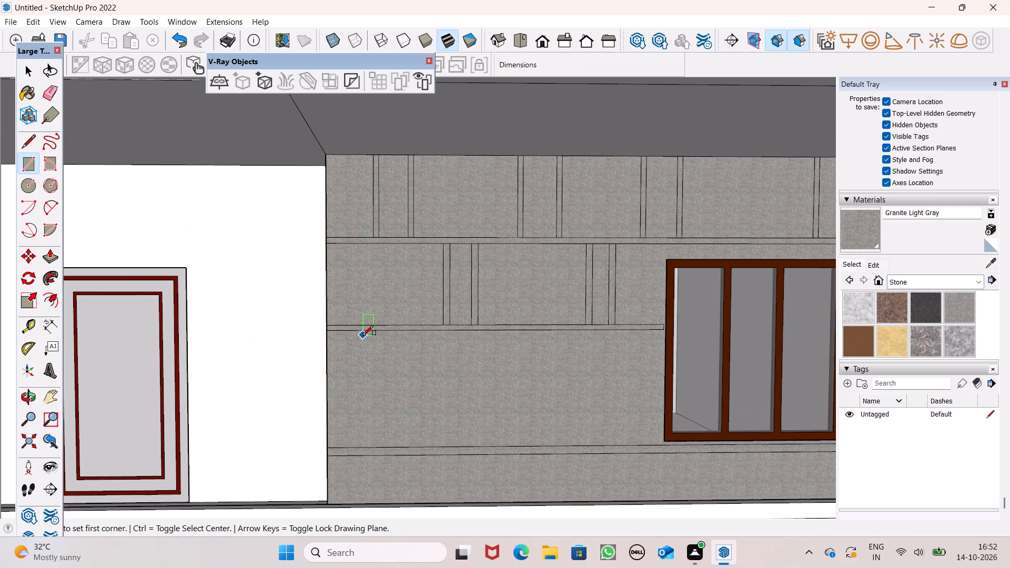
pyautogui.click(363, 334)
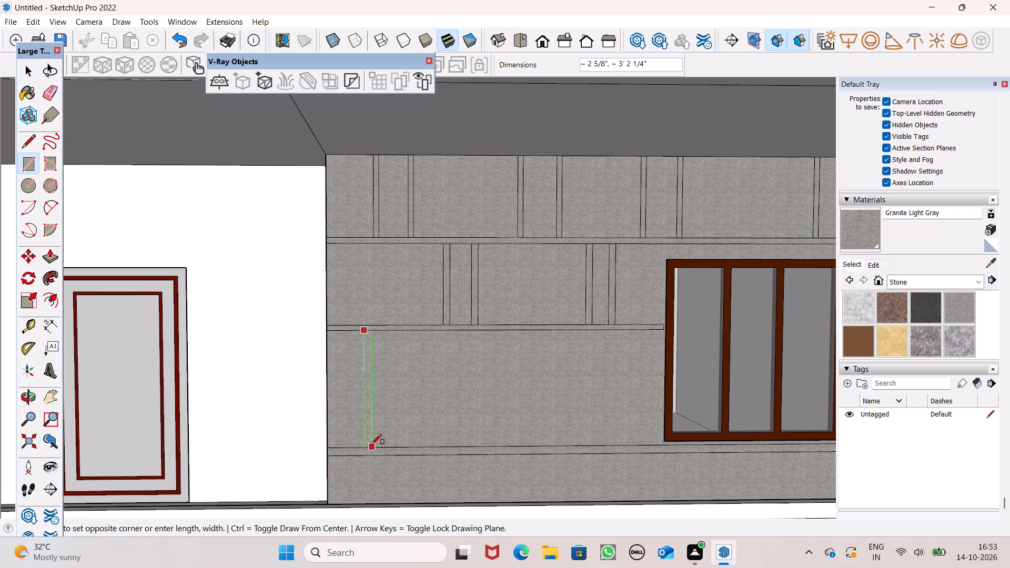
pyautogui.click(370, 444)
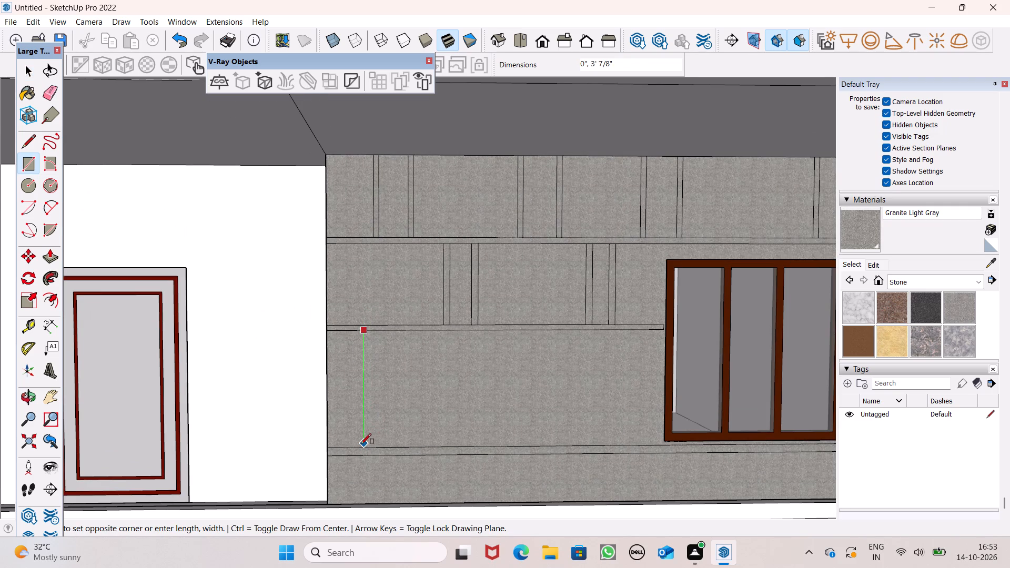
pyautogui.scroll(3, 361, 444)
pyautogui.scroll(-1, 370, 450)
pyautogui.scroll(1, 371, 450)
pyautogui.click(373, 449)
pyautogui.press('space')
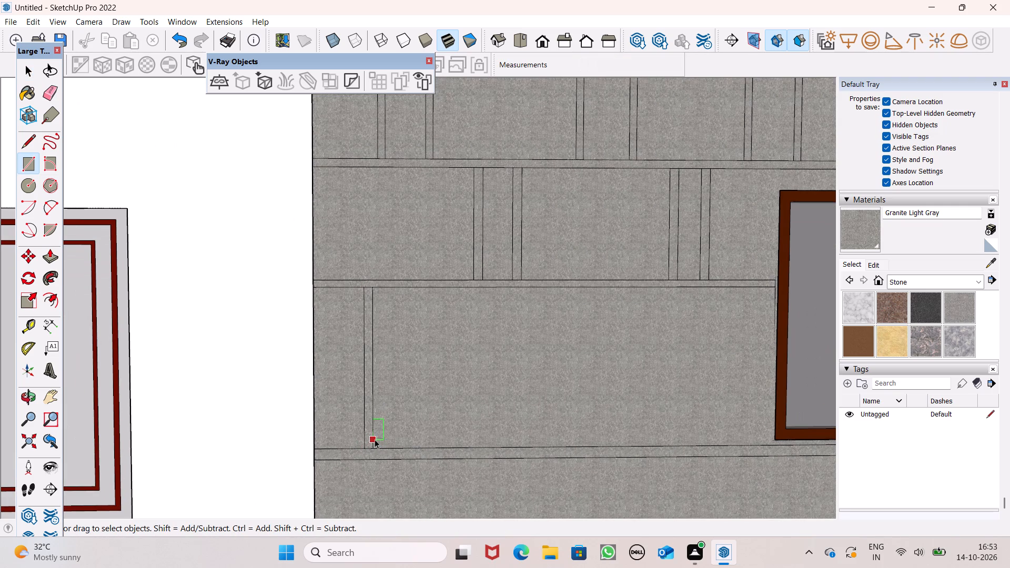
# Copy the third band's vertical strip a short distance toward the window to form a pair.
pyautogui.doubleClick(369, 439)
pyautogui.scroll(-1, 345, 405)
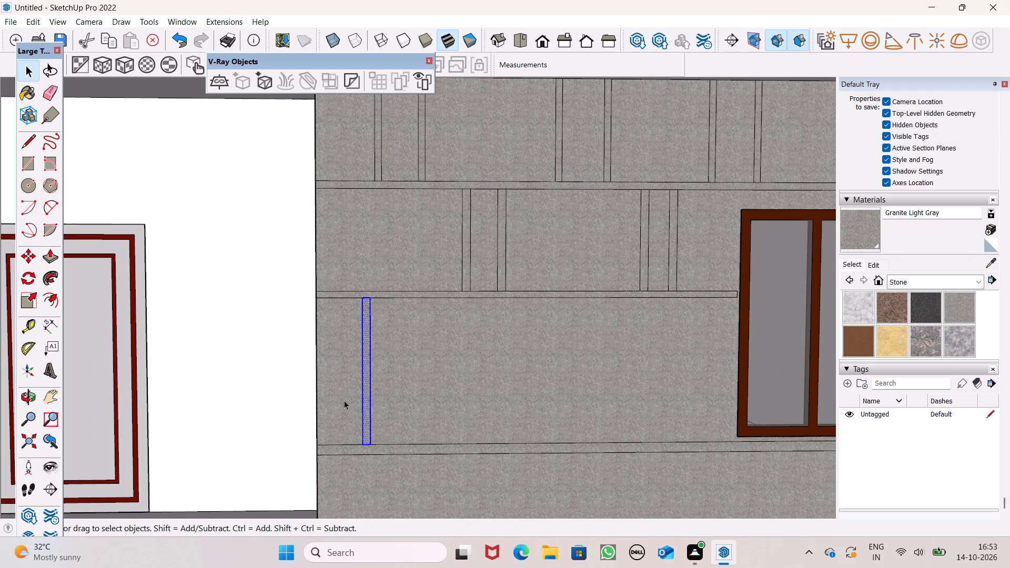
pyautogui.press('m')
pyautogui.press('Return')
pyautogui.moveTo(372, 383); pyautogui.dragTo(419, 388)
# Add a second strip pair to the third band, its first strip copied about 2' 9" beyond the first pair, and clear the selection.
pyautogui.keyDown('ctrl'); pyautogui.moveTo(419, 388); pyautogui.dragTo(545, 388); pyautogui.keyUp('ctrl')
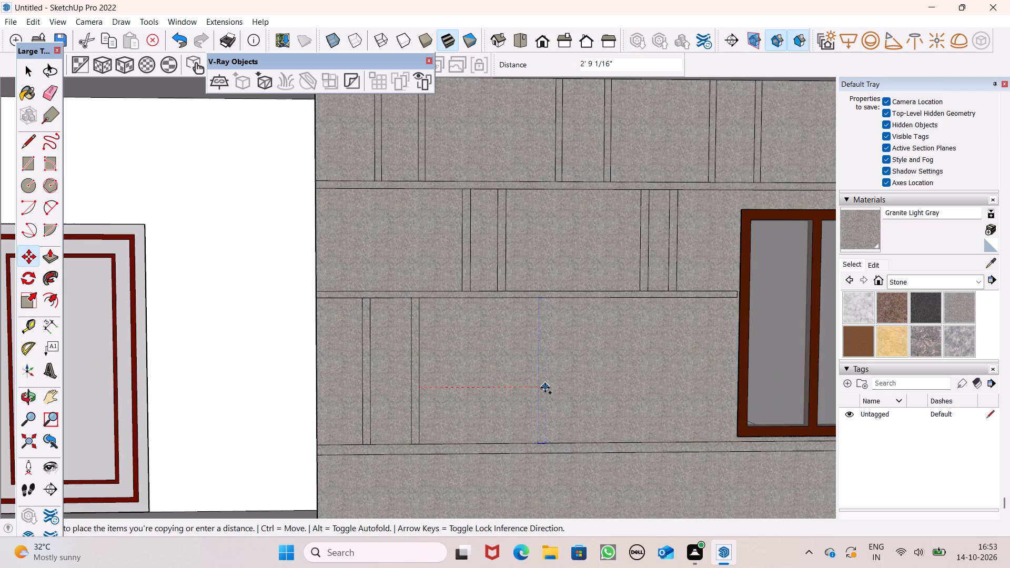
pyautogui.keyDown('ctrl'); pyautogui.moveTo(545, 388); pyautogui.dragTo(546, 387); pyautogui.keyUp('ctrl')
pyautogui.keyDown('ctrl'); pyautogui.moveTo(546, 387); pyautogui.dragTo(547, 387); pyautogui.keyUp('ctrl')
pyautogui.moveTo(548, 384); pyautogui.dragTo(591, 376)
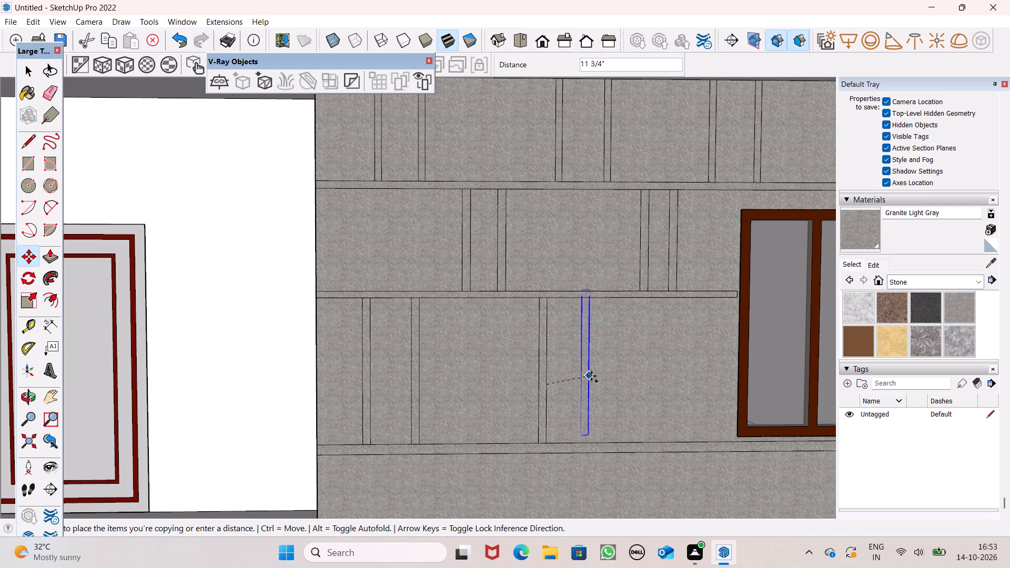
pyautogui.moveTo(591, 376); pyautogui.dragTo(602, 382)
pyautogui.press('space')
pyautogui.scroll(-6, 483, 350)
pyautogui.scroll(-6, 438, 333)
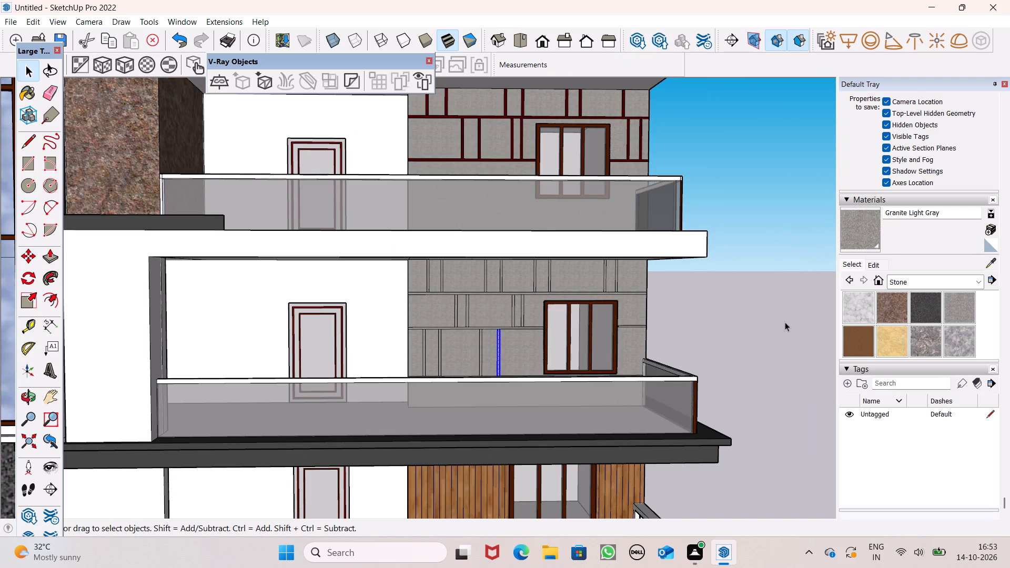
pyautogui.click(787, 319)
# Pick the dark red Color A08 from the Colors material collection for painting.
pyautogui.scroll(2, 700, 324)
pyautogui.click(917, 286)
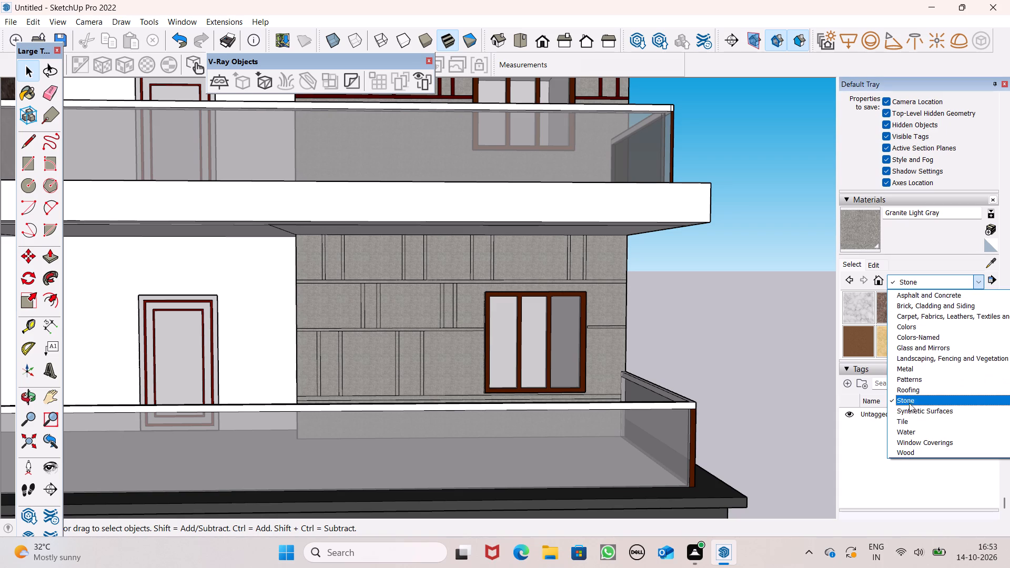
pyautogui.click(933, 333)
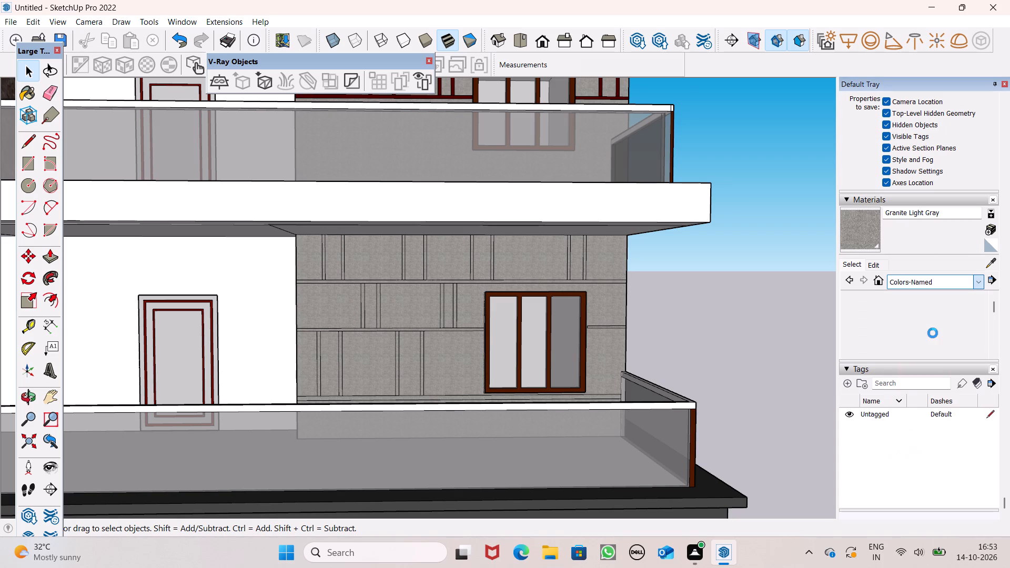
pyautogui.scroll(-2, 969, 307)
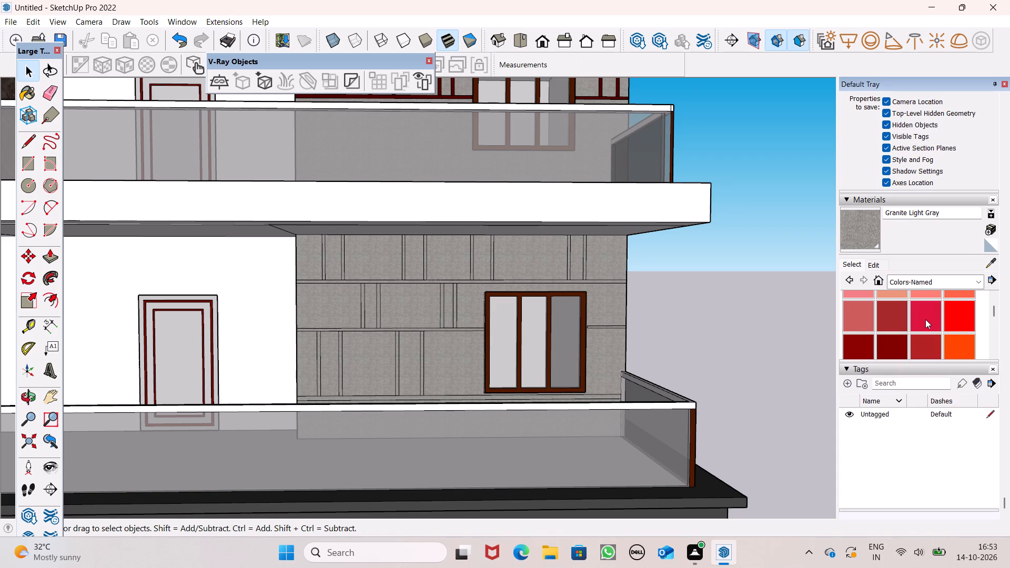
pyautogui.scroll(4, 910, 335)
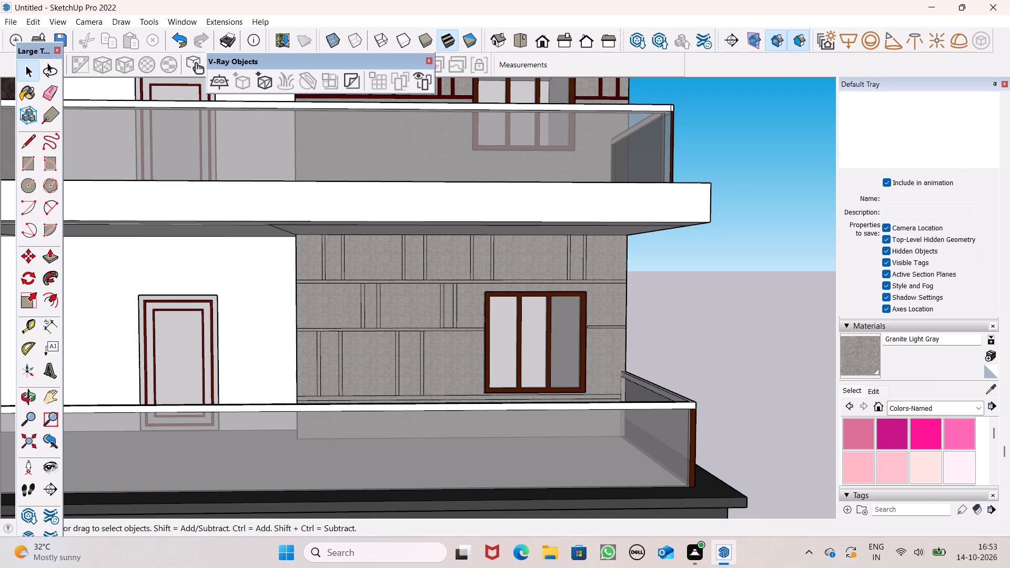
pyautogui.moveTo(934, 408); pyautogui.dragTo(936, 402)
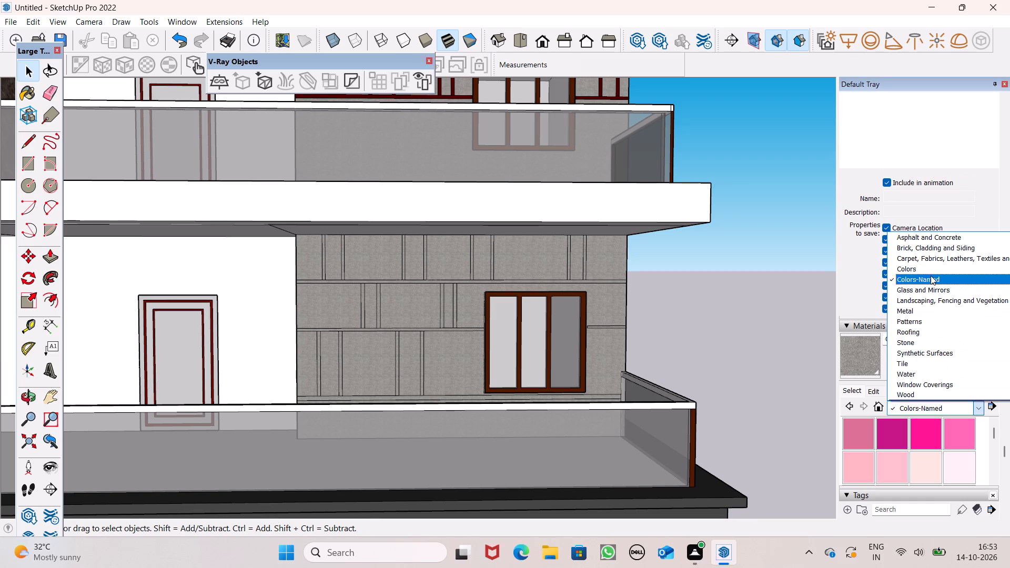
pyautogui.click(932, 270)
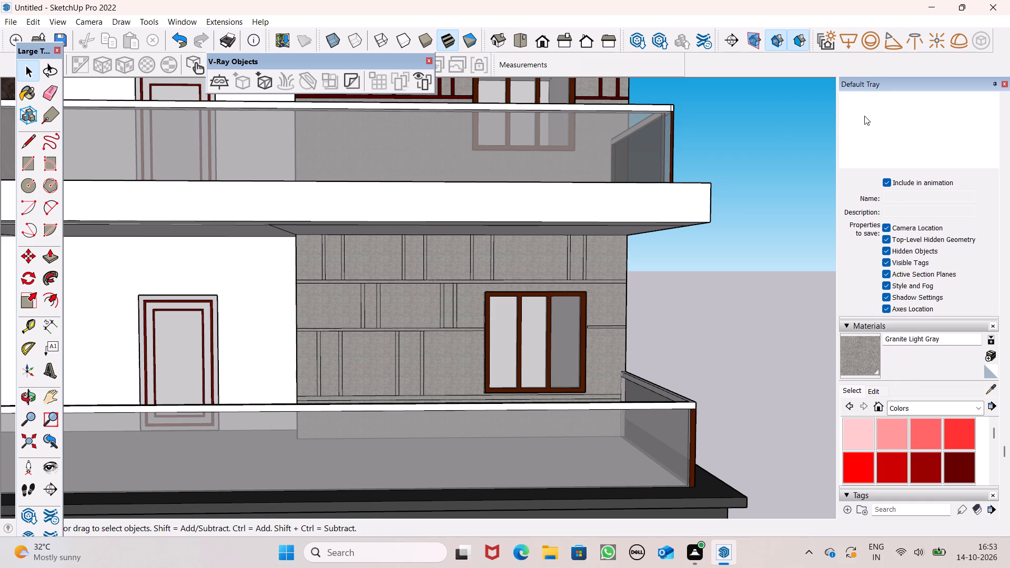
pyautogui.scroll(-5, 900, 302)
pyautogui.scroll(-2, 887, 410)
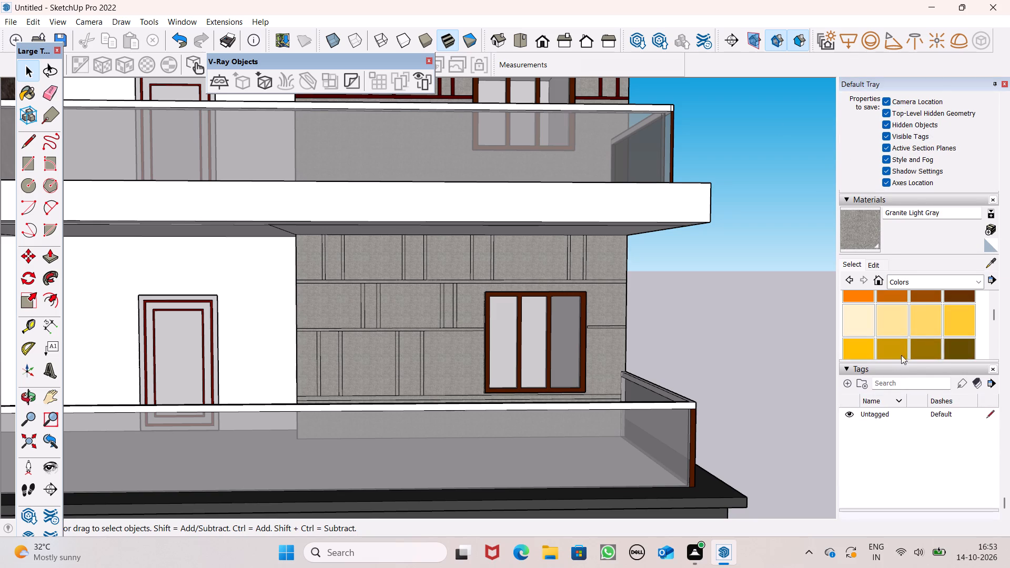
pyautogui.scroll(3, 969, 322)
pyautogui.click(955, 336)
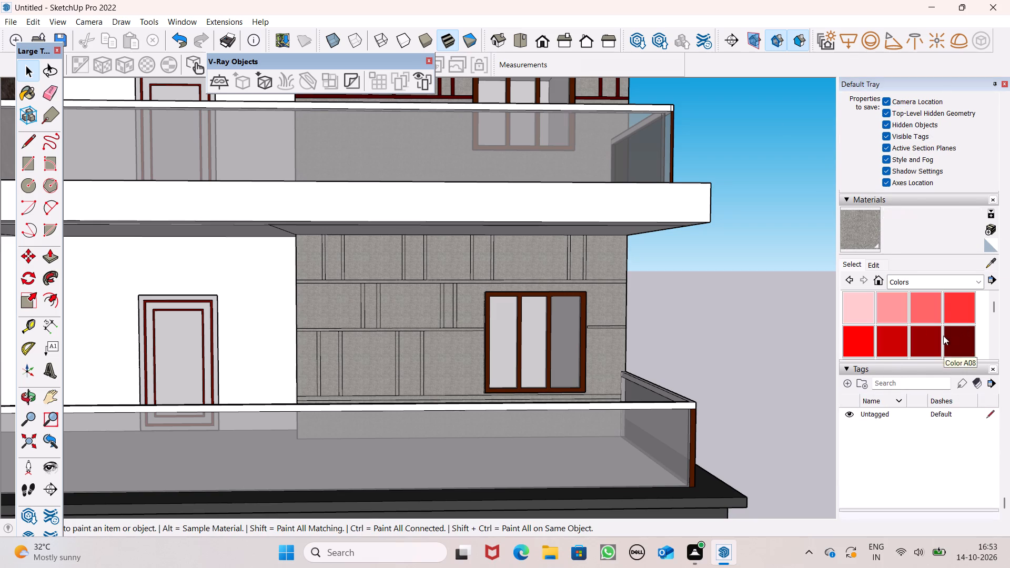
# Paint the upper two horizontal strips, the top band's second and third pairs, and the second band's pair nearest the window with Color A08.
pyautogui.scroll(6, 486, 330)
pyautogui.scroll(1, 397, 286)
pyautogui.scroll(-1, 397, 286)
pyautogui.scroll(3, 397, 286)
pyautogui.scroll(3, 403, 217)
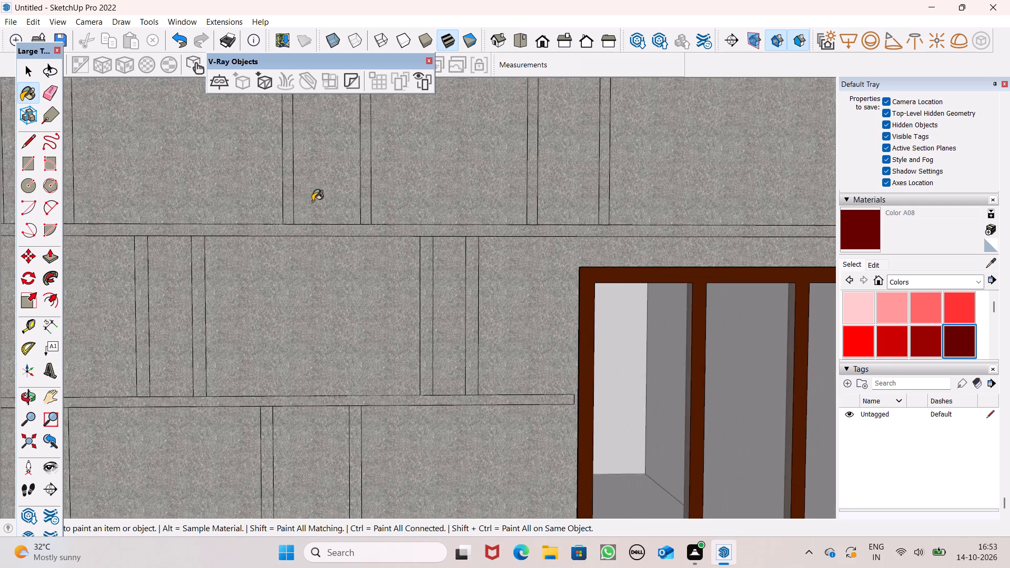
pyautogui.scroll(4, 341, 218)
pyautogui.scroll(-1, 352, 222)
pyautogui.scroll(1, 352, 222)
pyautogui.scroll(-1, 352, 222)
pyautogui.click(372, 217)
pyautogui.click(373, 234)
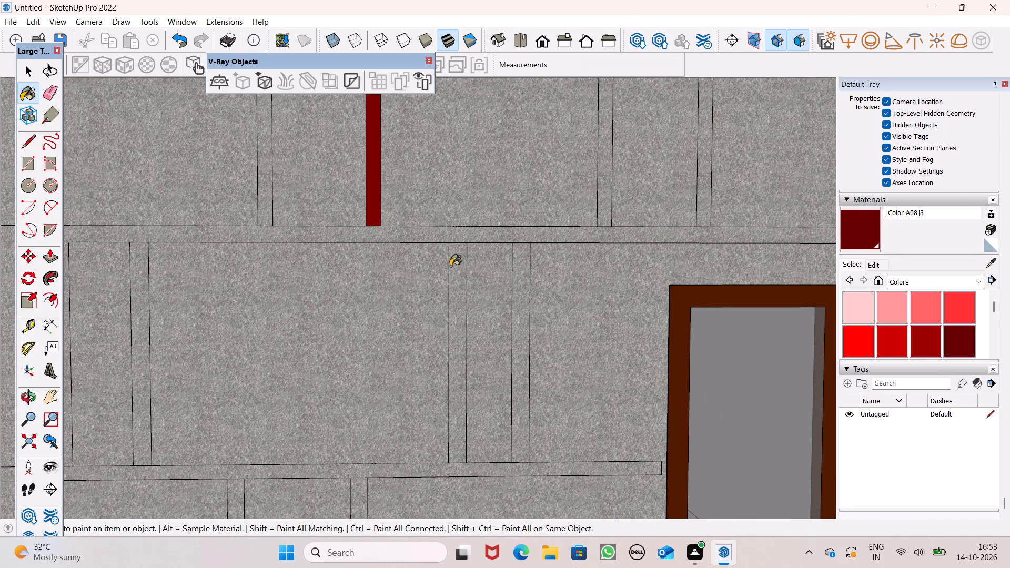
pyautogui.click(457, 277)
pyautogui.click(519, 269)
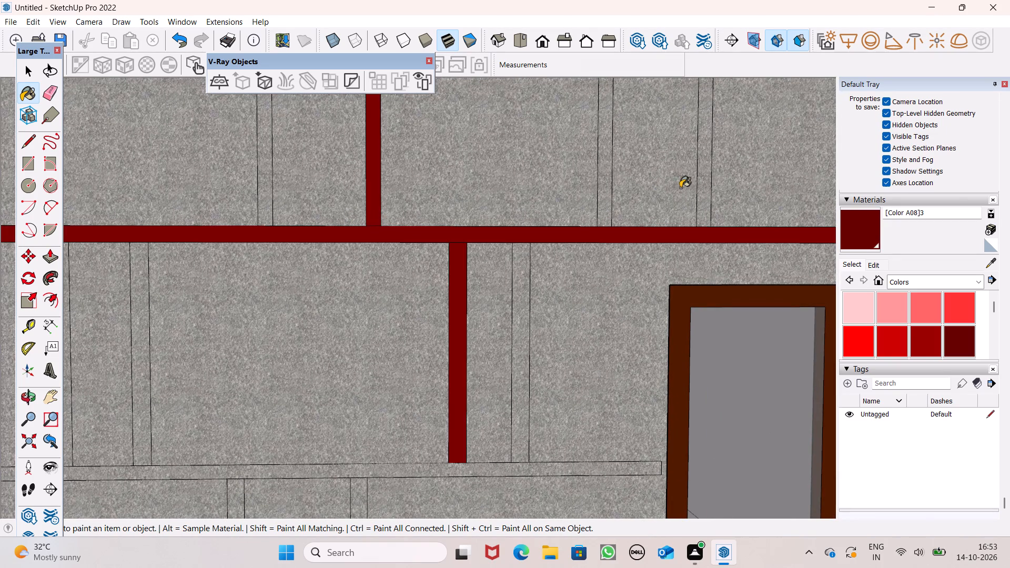
pyautogui.click(705, 189)
pyautogui.click(605, 207)
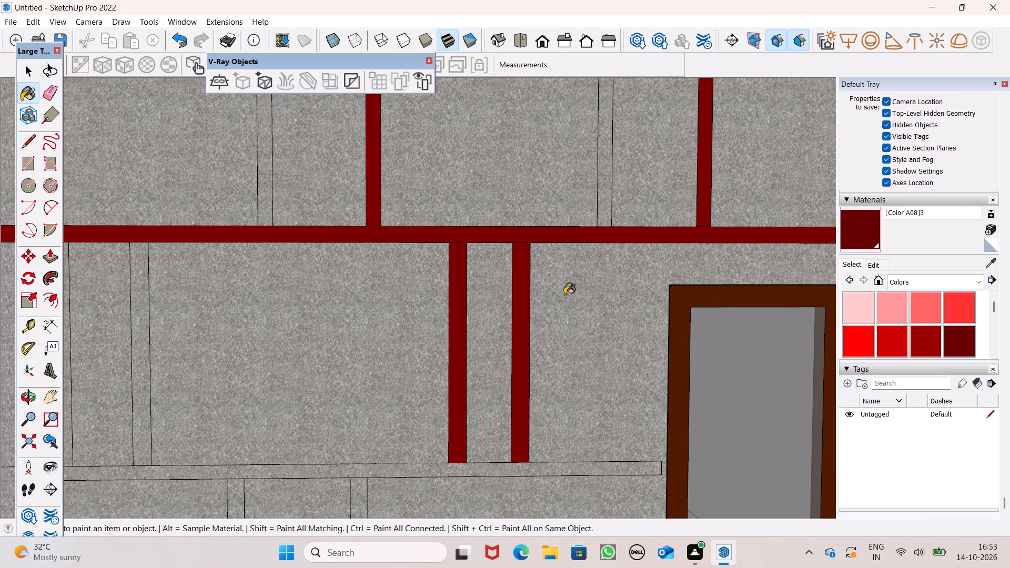
pyautogui.moveTo(531, 471); pyautogui.dragTo(531, 464)
pyautogui.scroll(-3, 685, 243)
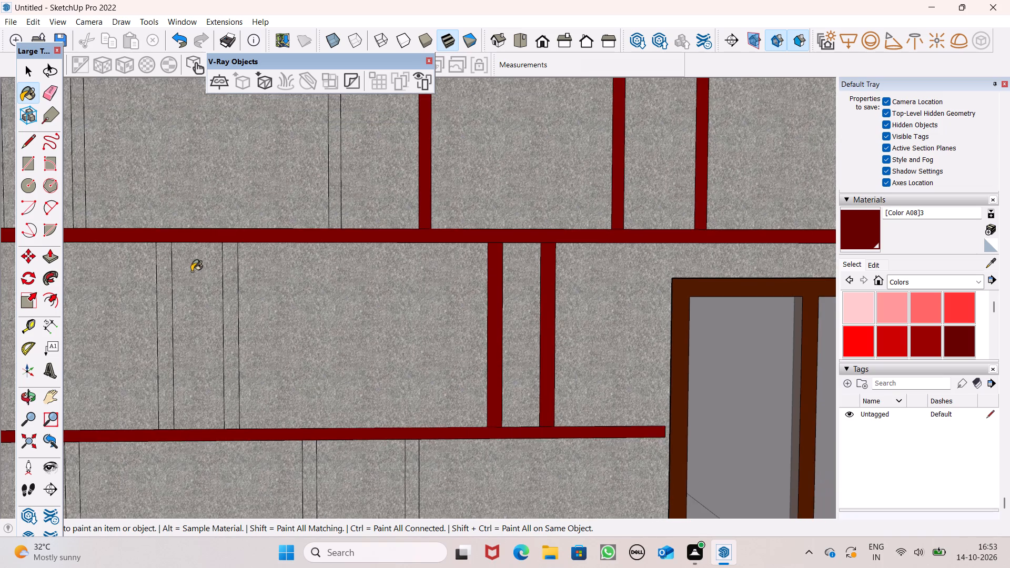
pyautogui.scroll(4, 235, 188)
pyautogui.click(416, 211)
# Paint the first vertical strip pair in both the top band and the second band with Color A08.
pyautogui.scroll(-5, 482, 184)
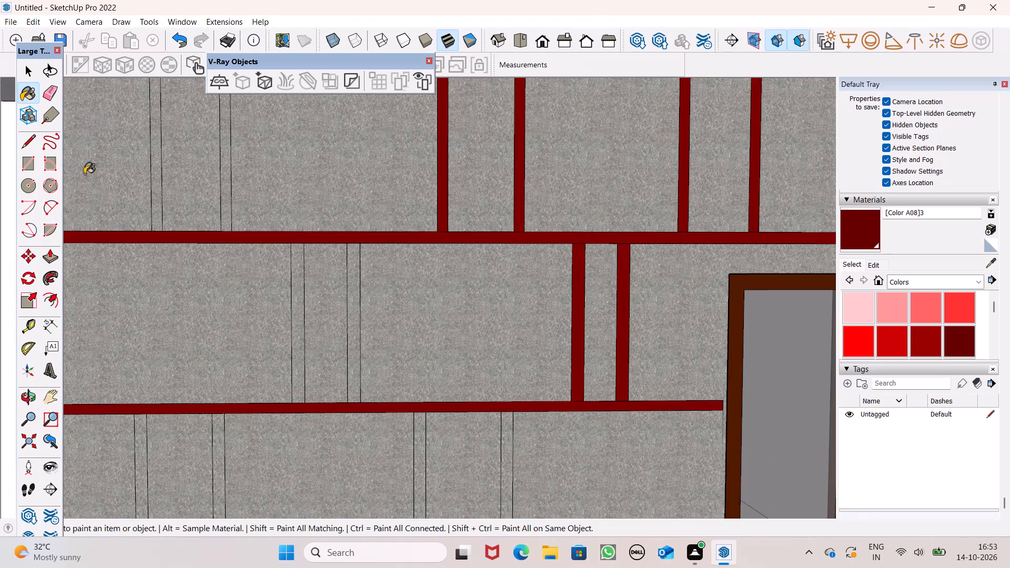
pyautogui.scroll(6, 84, 174)
pyautogui.moveTo(204, 190); pyautogui.dragTo(209, 190)
pyautogui.click(321, 199)
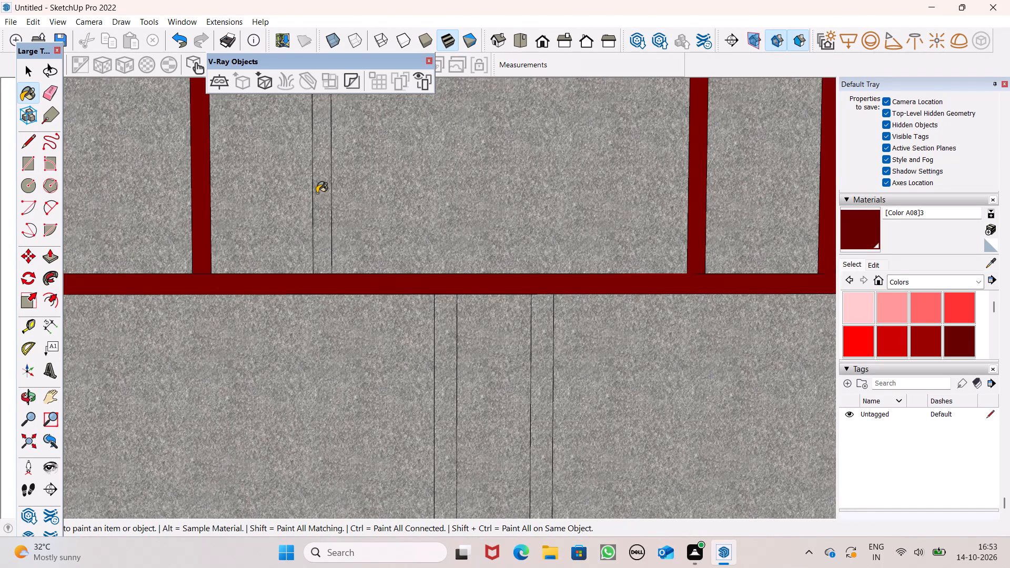
pyautogui.click(444, 345)
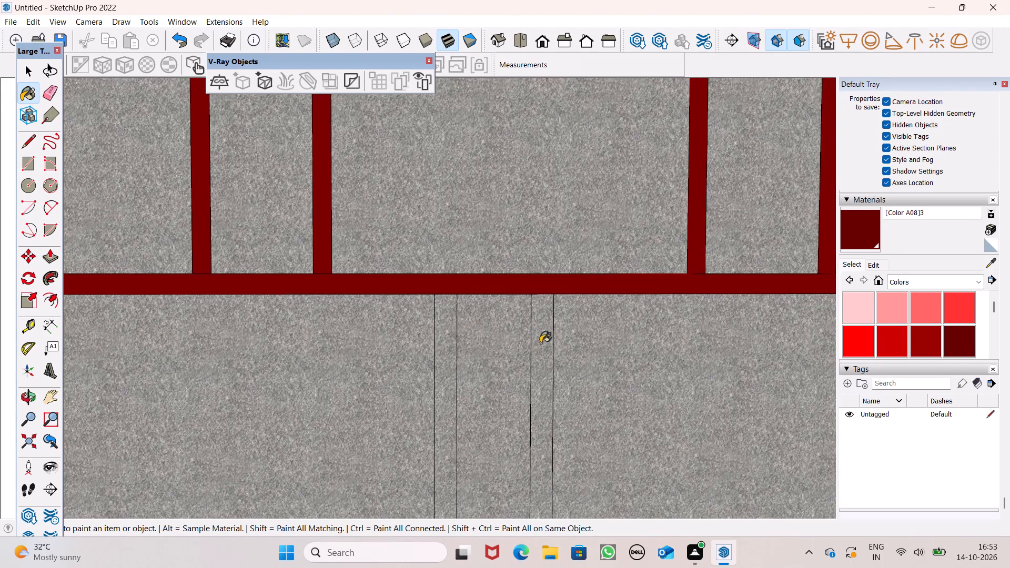
pyautogui.click(540, 343)
# Paint both pairs of vertical strips in the third band with Color A08.
pyautogui.scroll(-7, 685, 280)
pyautogui.scroll(4, 421, 490)
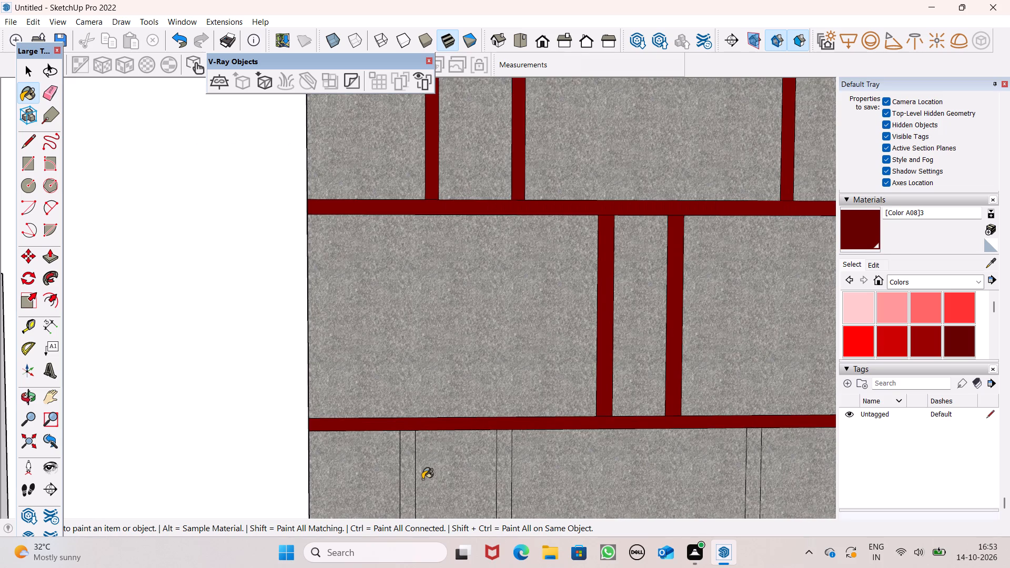
pyautogui.moveTo(405, 472); pyautogui.dragTo(425, 464)
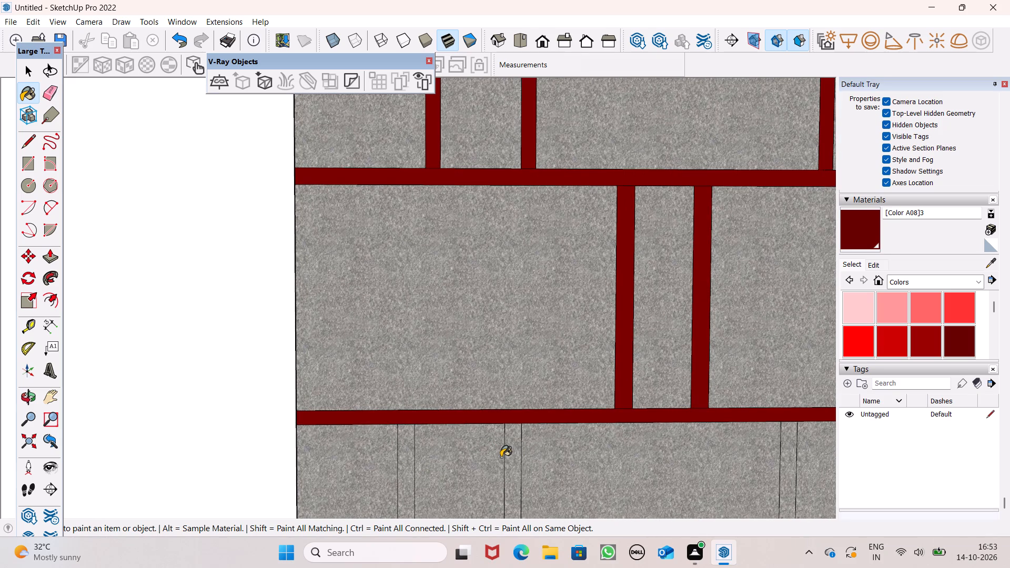
pyautogui.hotkey('ctrl', 'z')
pyautogui.click(403, 472)
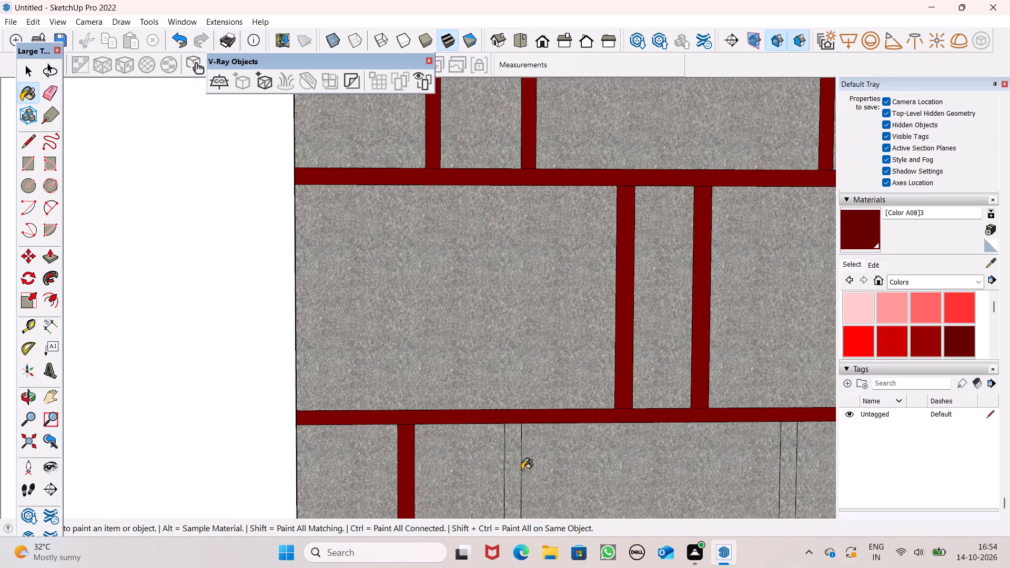
pyautogui.click(509, 473)
pyautogui.scroll(-4, 413, 328)
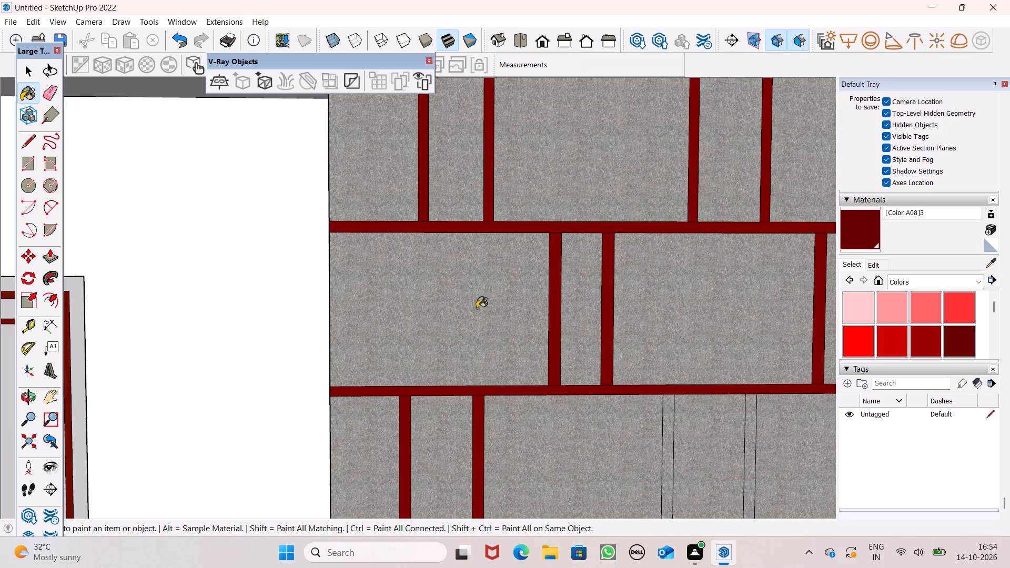
pyautogui.scroll(-5, 371, 285)
pyautogui.scroll(7, 605, 438)
pyautogui.scroll(-1, 609, 421)
pyautogui.scroll(1, 609, 421)
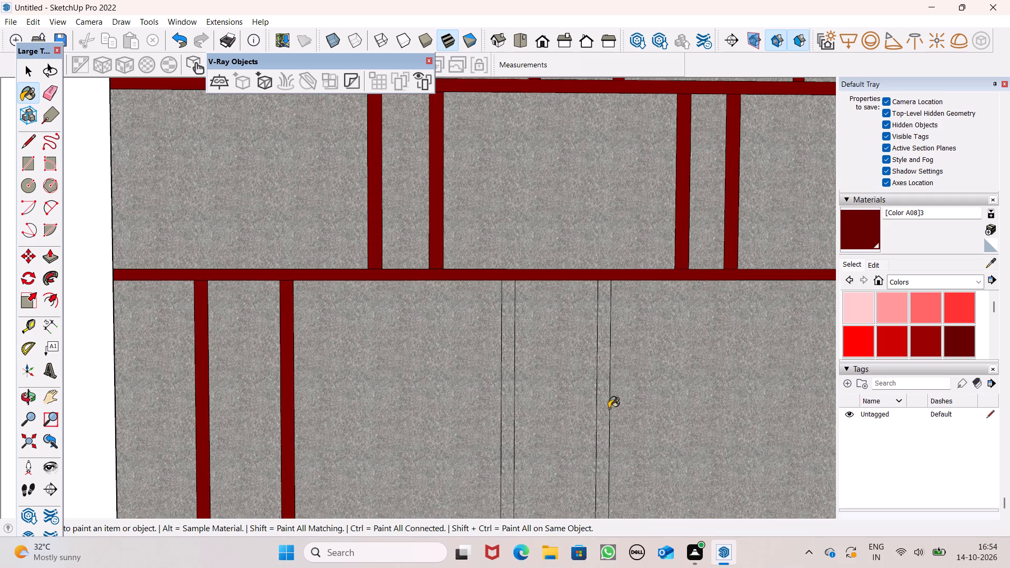
pyautogui.click(599, 402)
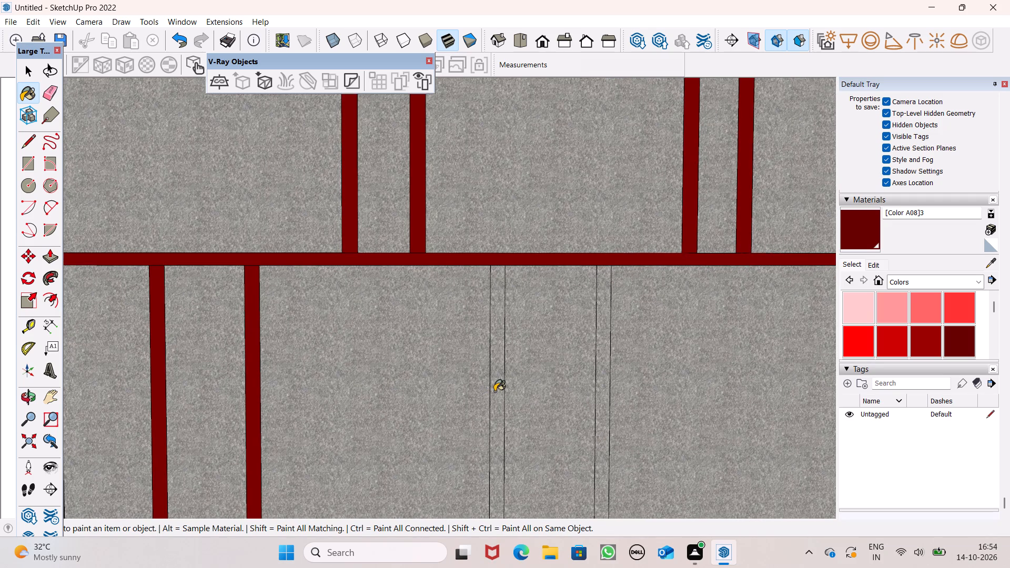
pyautogui.click(494, 391)
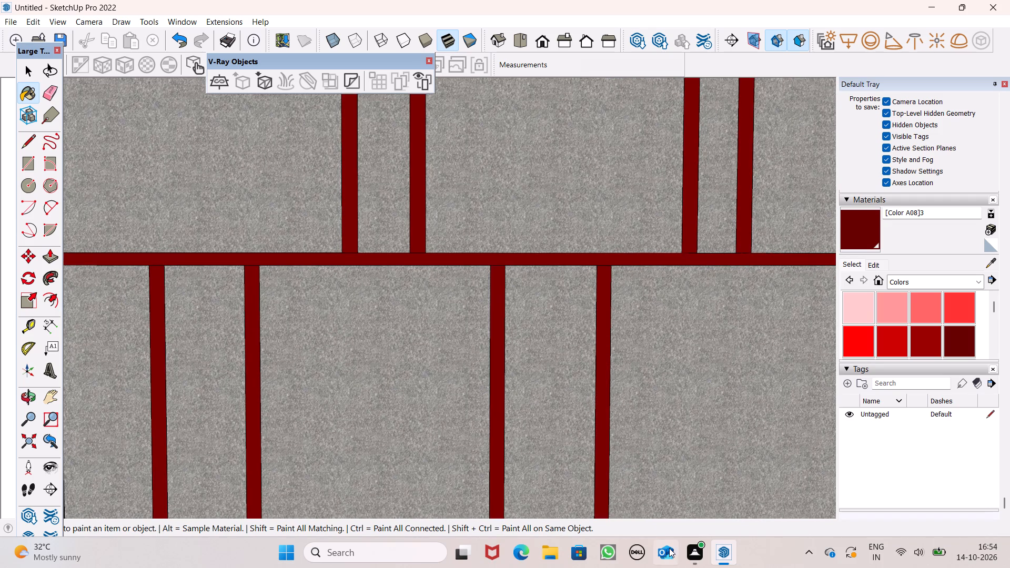
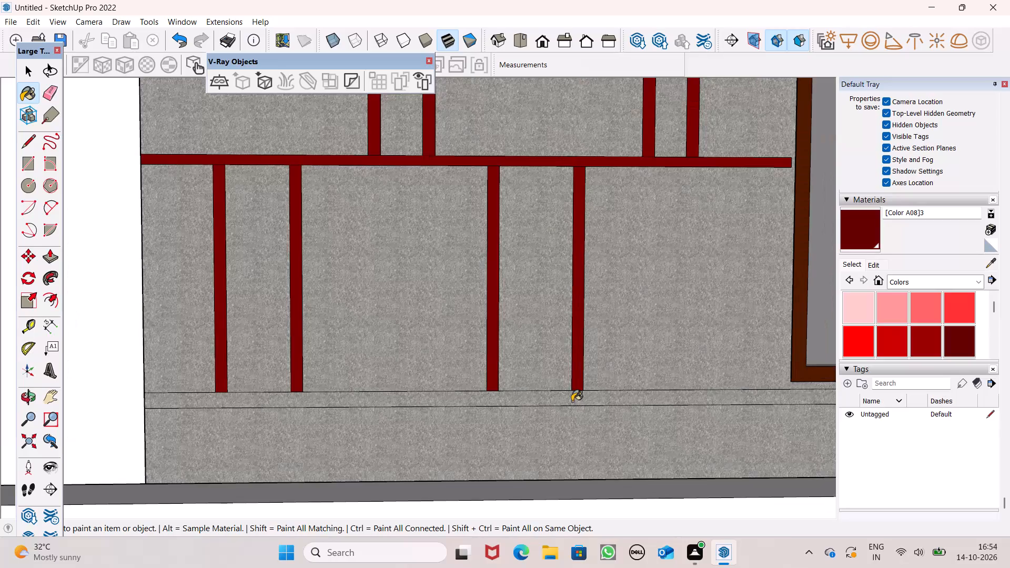
# Paint the bottom horizontal strip, the short strip beyond the window and the top band's last vertical pair with Color A08.
pyautogui.click(572, 401)
pyautogui.scroll(-10, 415, 207)
pyautogui.scroll(1, 503, 253)
pyautogui.moveTo(654, 232); pyautogui.dragTo(653, 302, button='middle')
pyautogui.scroll(4, 819, 230)
pyautogui.scroll(6, 750, 305)
pyautogui.click(682, 322)
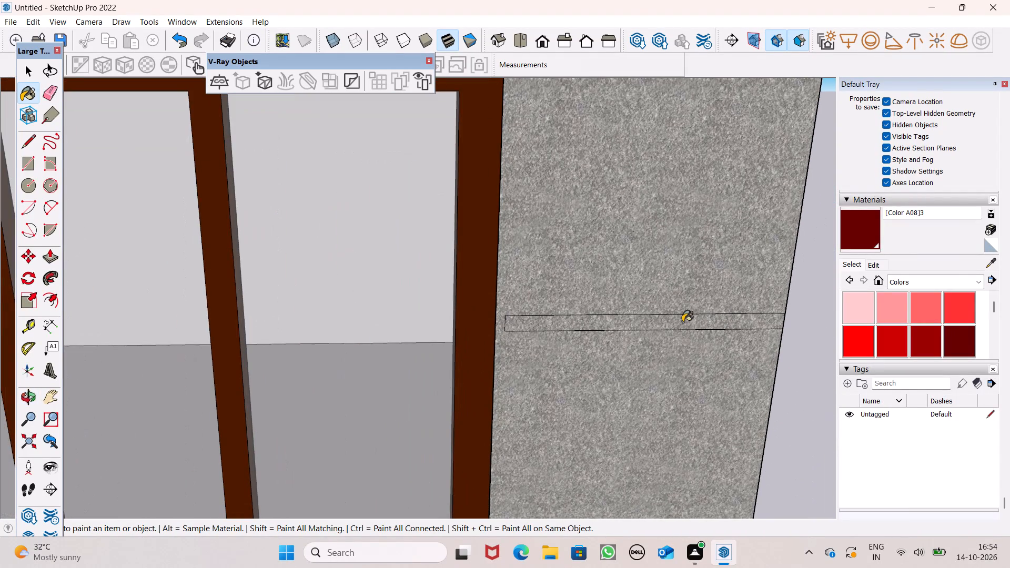
pyautogui.scroll(-7, 666, 273)
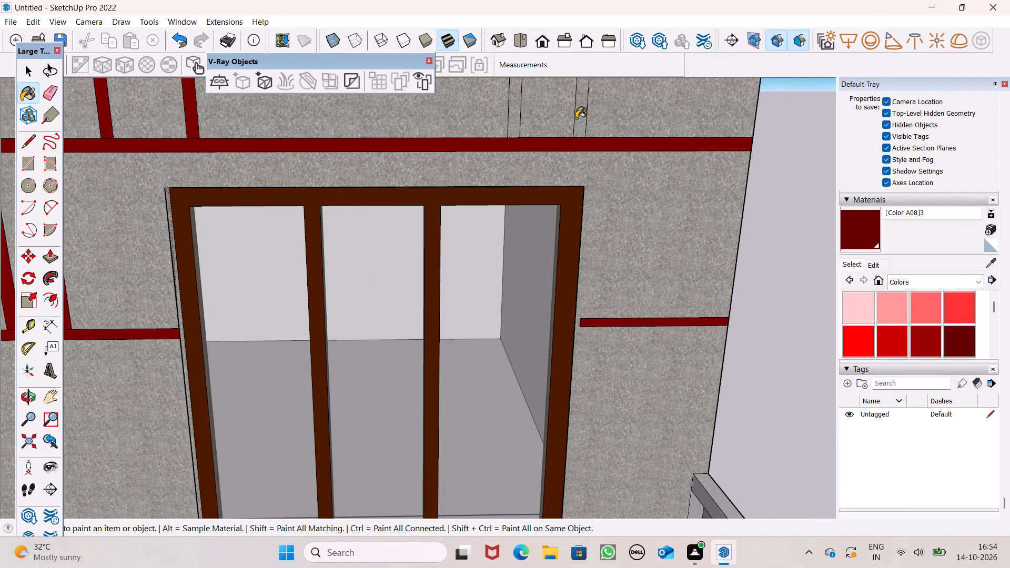
pyautogui.click(578, 117)
pyautogui.click(510, 121)
pyautogui.scroll(-4, 600, 153)
pyautogui.scroll(-2, 634, 235)
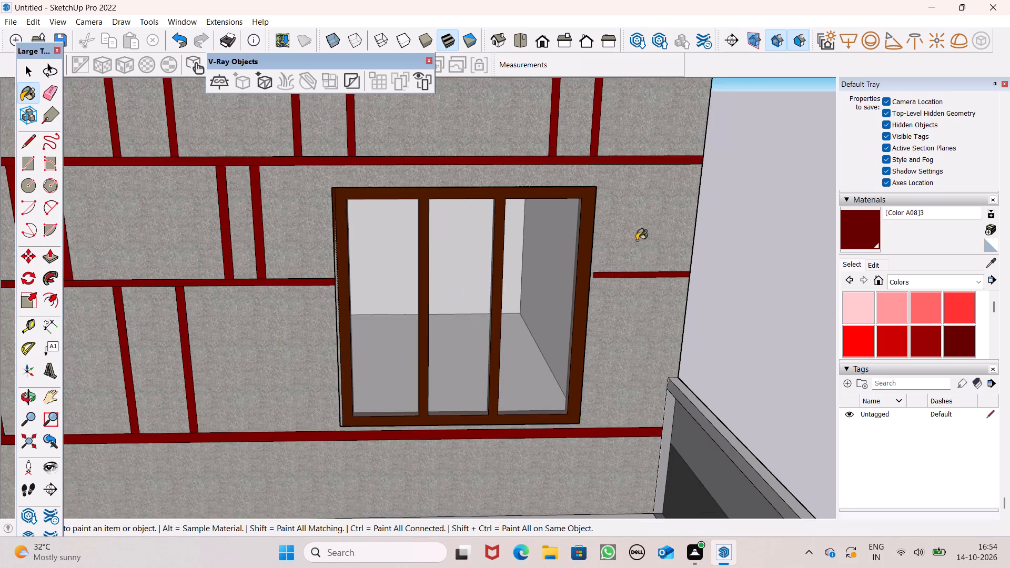
pyautogui.scroll(-5, 648, 226)
pyautogui.scroll(-5, 709, 261)
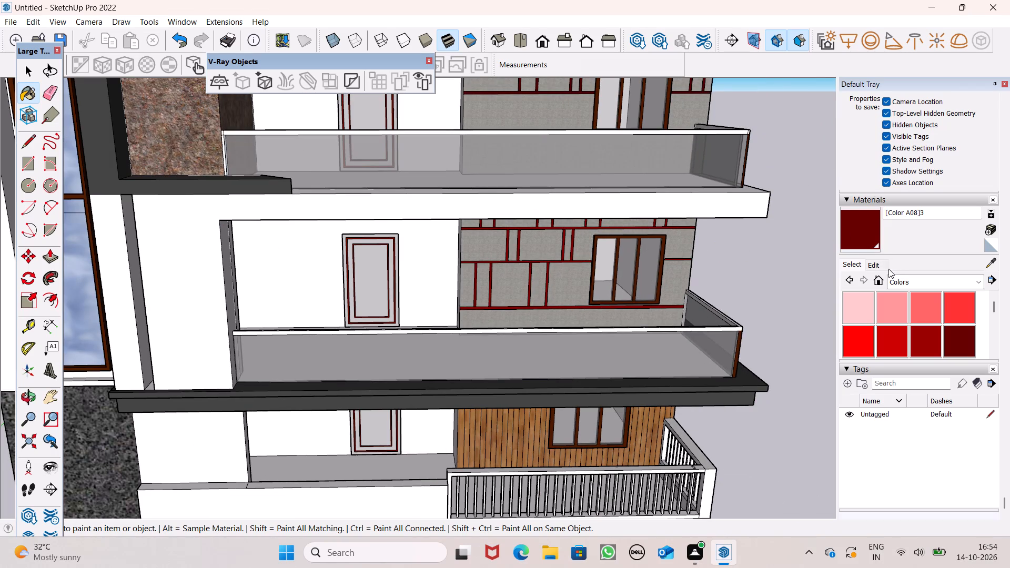
# Darken the Color A08 material by lowering its RGB red value to 60.
pyautogui.click(870, 267)
pyautogui.scroll(1, 870, 332)
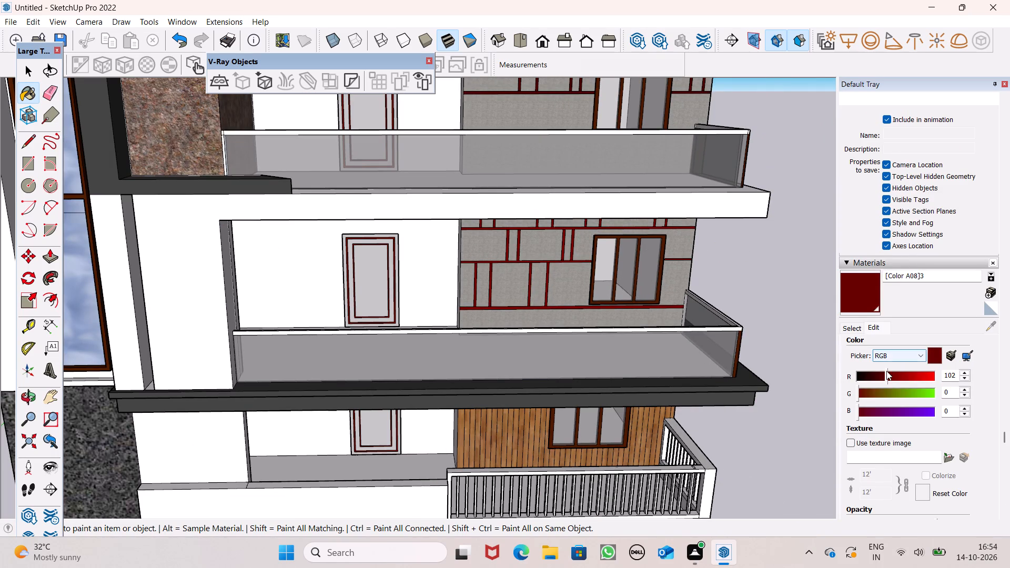
pyautogui.click(888, 373)
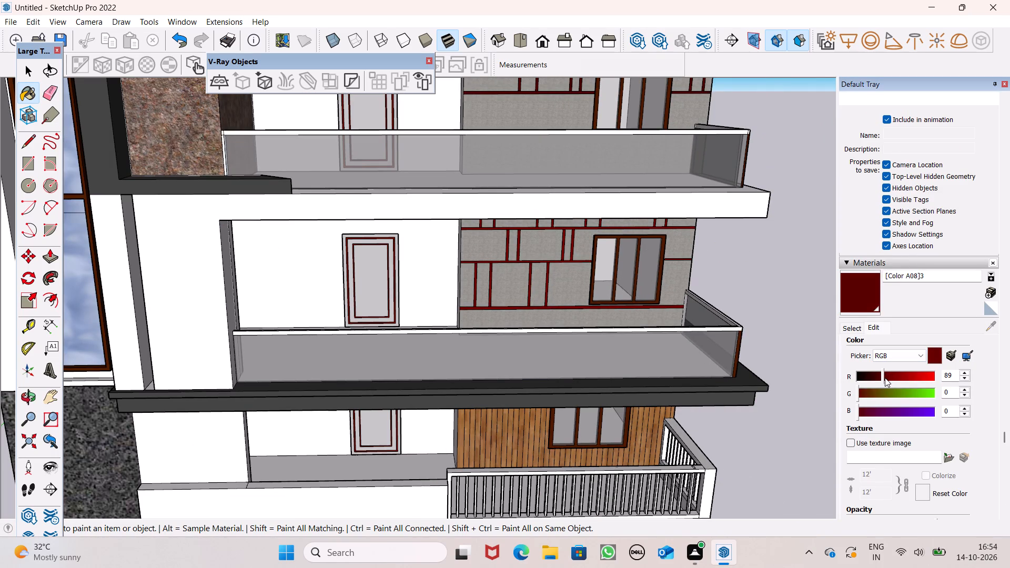
pyautogui.scroll(7, 600, 242)
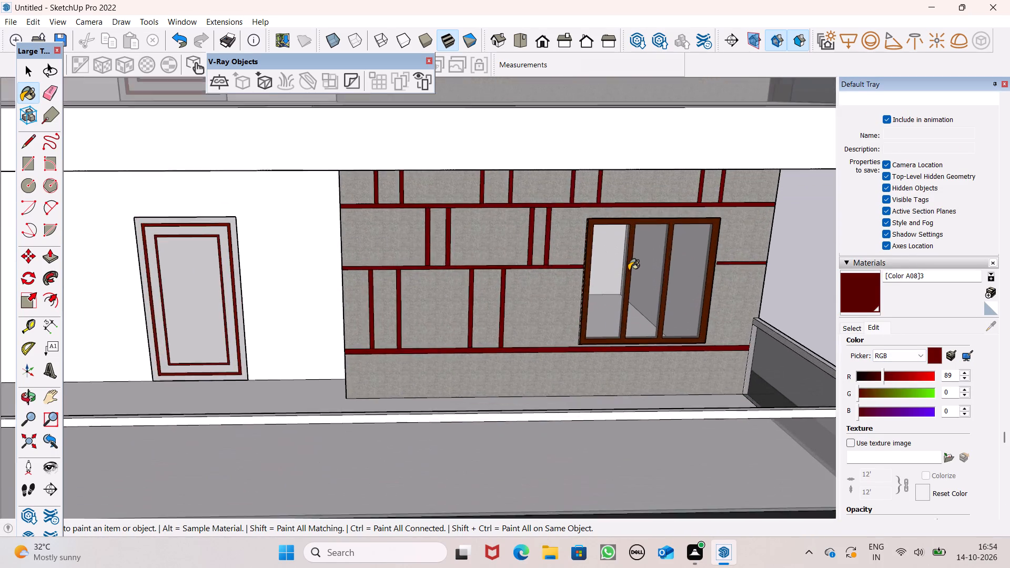
pyautogui.scroll(2, 629, 270)
pyautogui.moveTo(881, 376); pyautogui.dragTo(882, 377)
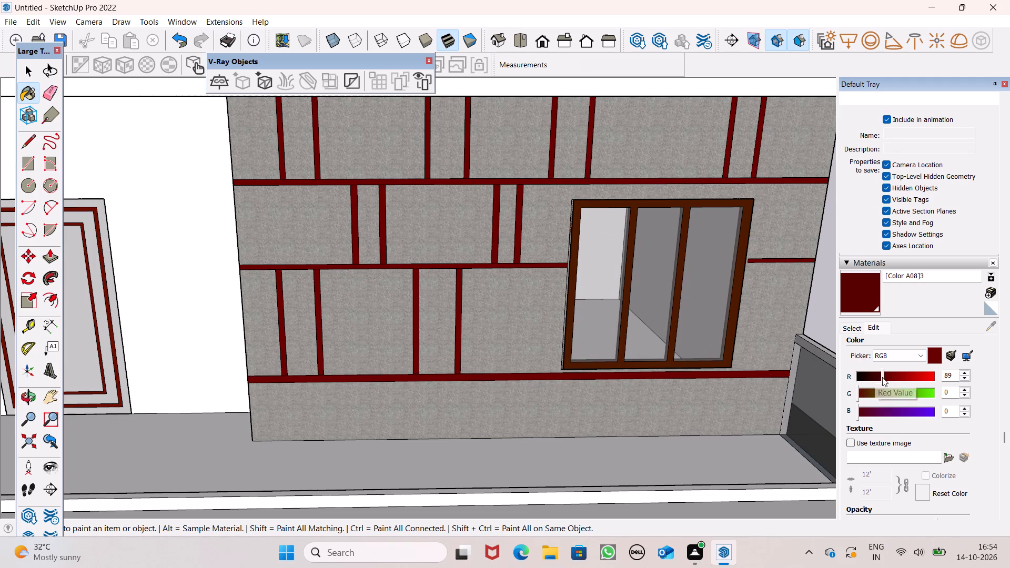
pyautogui.moveTo(882, 377); pyautogui.dragTo(876, 380)
# Examine the darkened strip colour on both granite floors and across the whole front facade.
pyautogui.scroll(-1, 548, 264)
pyautogui.scroll(1, 544, 265)
pyautogui.scroll(-1, 540, 266)
pyautogui.scroll(-4, 482, 225)
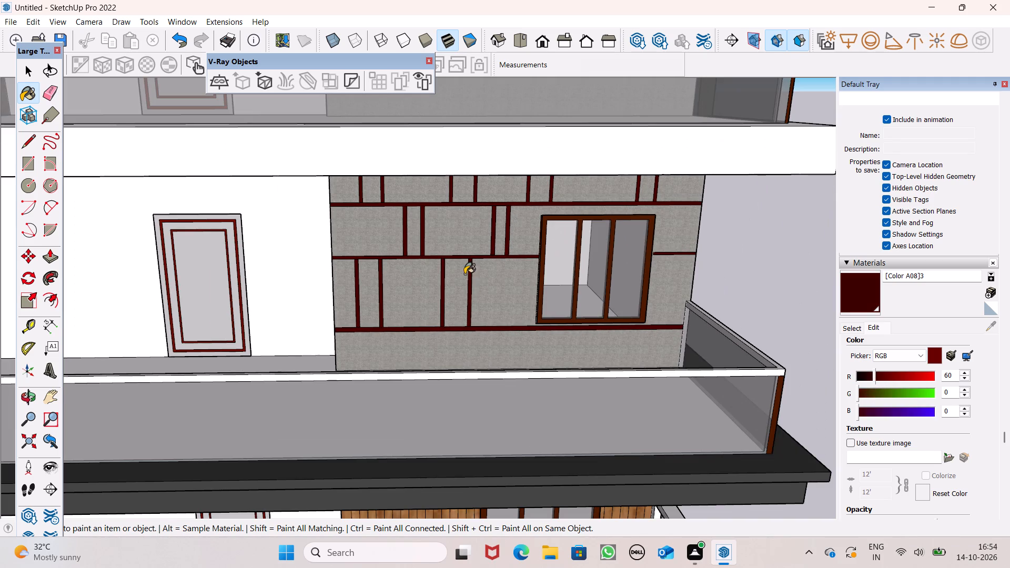
pyautogui.scroll(-9, 558, 352)
pyautogui.moveTo(669, 373); pyautogui.dragTo(674, 322, button='middle')
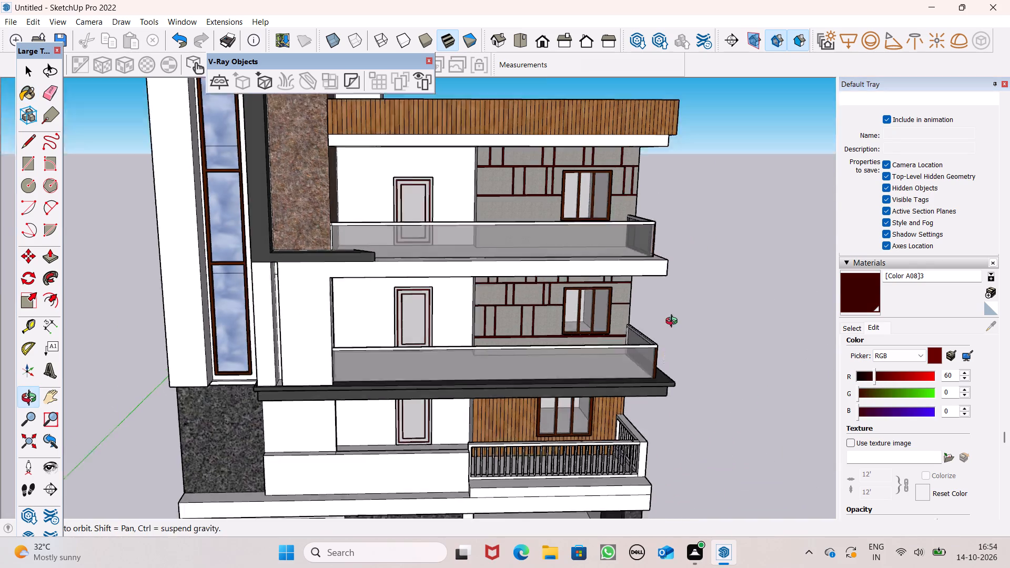
pyautogui.moveTo(674, 322); pyautogui.dragTo(674, 296, button='middle')
pyautogui.press('space')
pyautogui.click(718, 267)
pyautogui.scroll(1, 656, 276)
pyautogui.scroll(-2, 656, 258)
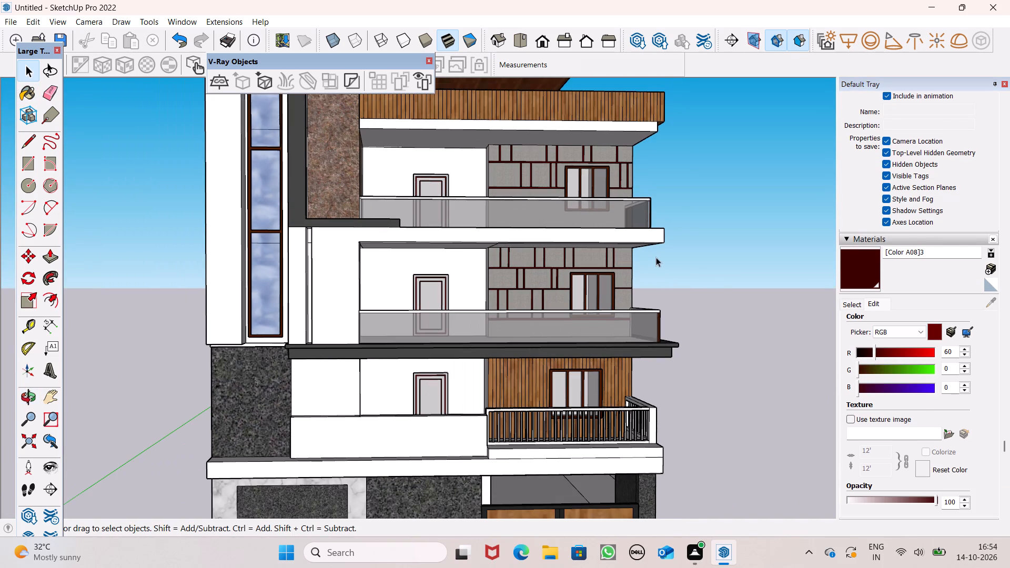
pyautogui.scroll(-7, 588, 234)
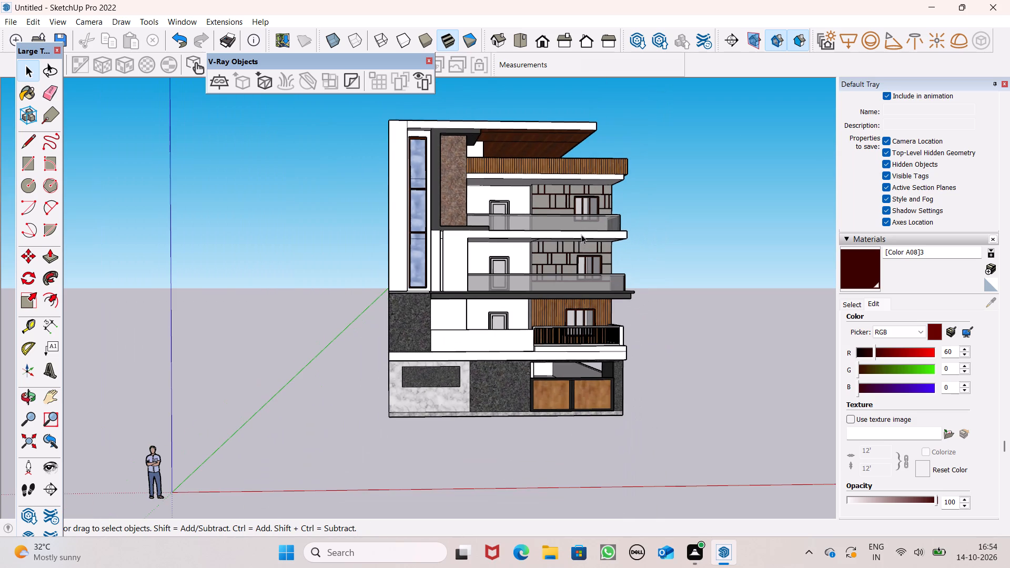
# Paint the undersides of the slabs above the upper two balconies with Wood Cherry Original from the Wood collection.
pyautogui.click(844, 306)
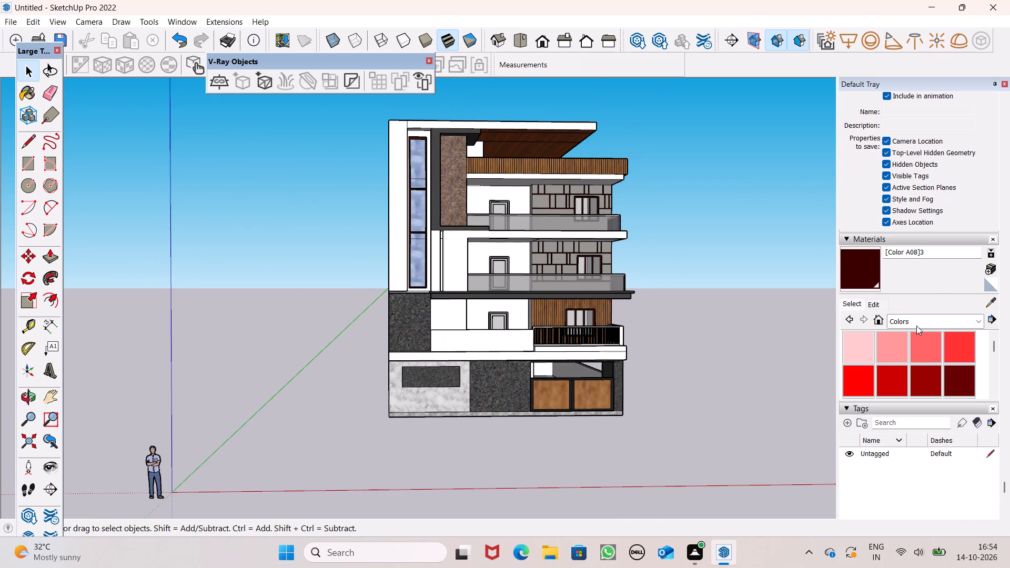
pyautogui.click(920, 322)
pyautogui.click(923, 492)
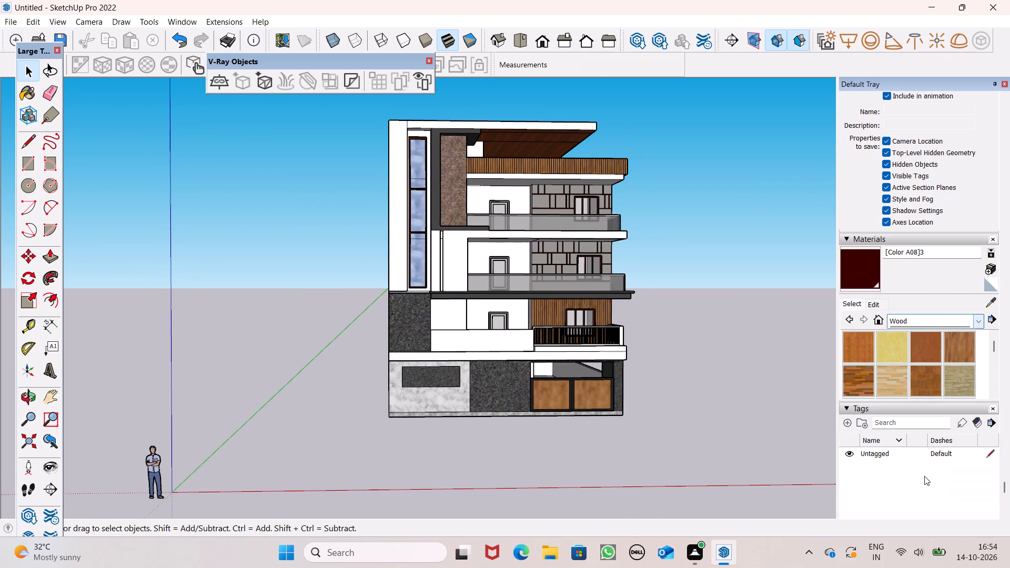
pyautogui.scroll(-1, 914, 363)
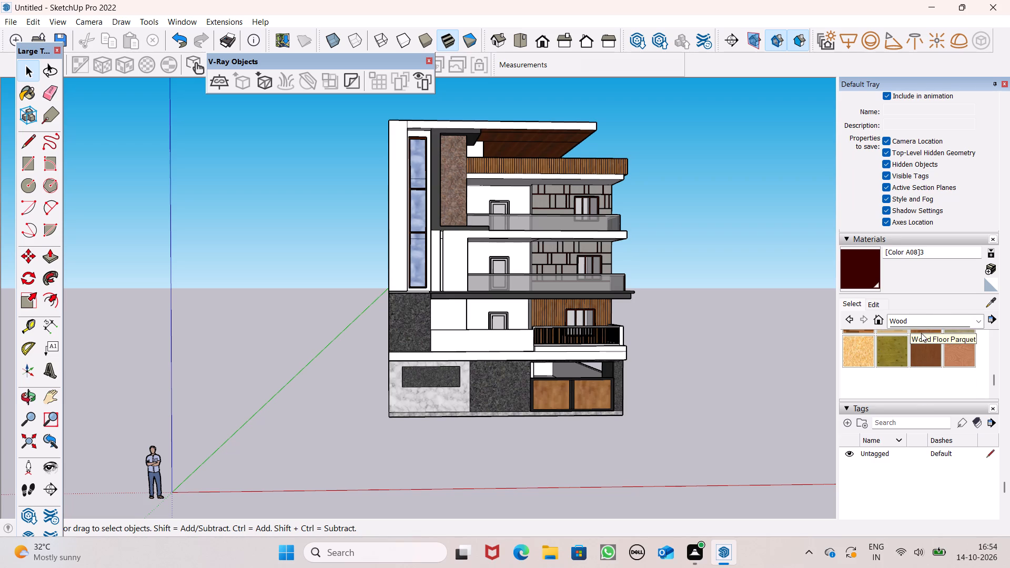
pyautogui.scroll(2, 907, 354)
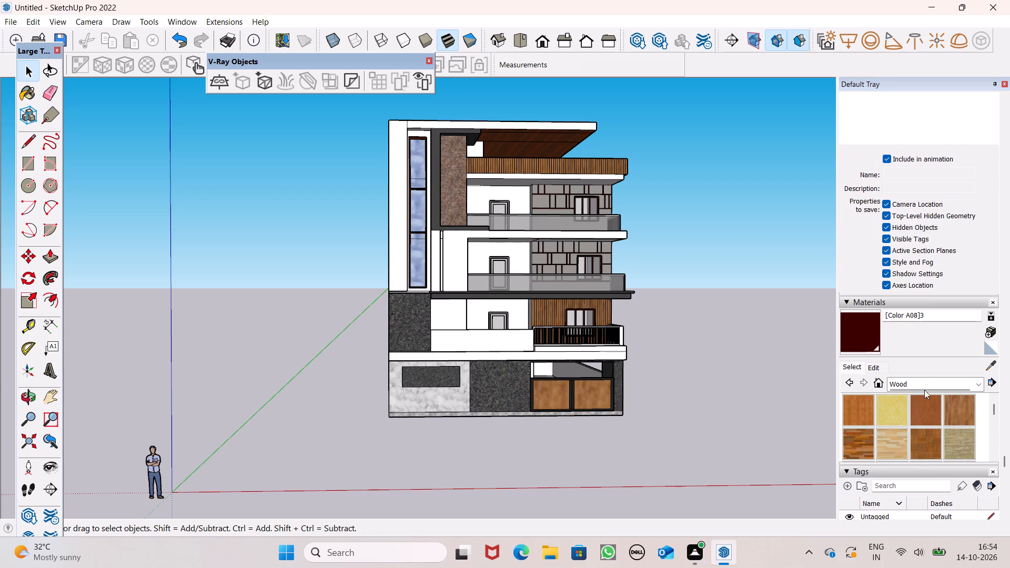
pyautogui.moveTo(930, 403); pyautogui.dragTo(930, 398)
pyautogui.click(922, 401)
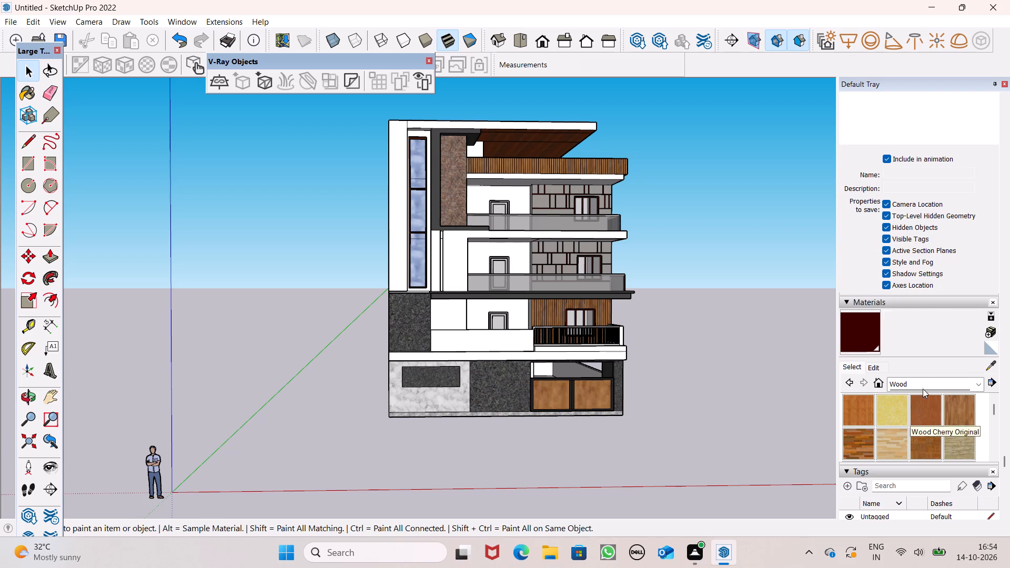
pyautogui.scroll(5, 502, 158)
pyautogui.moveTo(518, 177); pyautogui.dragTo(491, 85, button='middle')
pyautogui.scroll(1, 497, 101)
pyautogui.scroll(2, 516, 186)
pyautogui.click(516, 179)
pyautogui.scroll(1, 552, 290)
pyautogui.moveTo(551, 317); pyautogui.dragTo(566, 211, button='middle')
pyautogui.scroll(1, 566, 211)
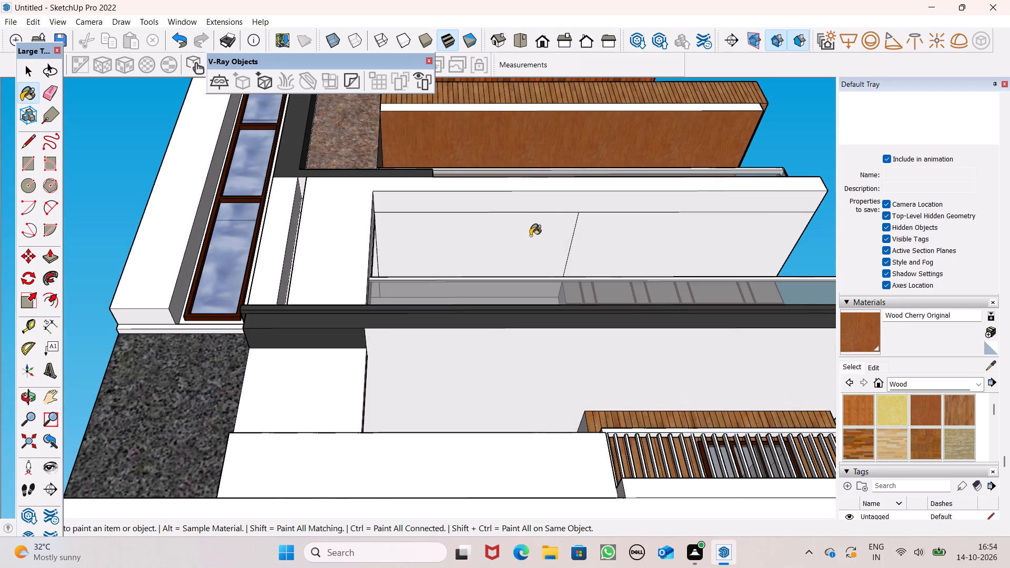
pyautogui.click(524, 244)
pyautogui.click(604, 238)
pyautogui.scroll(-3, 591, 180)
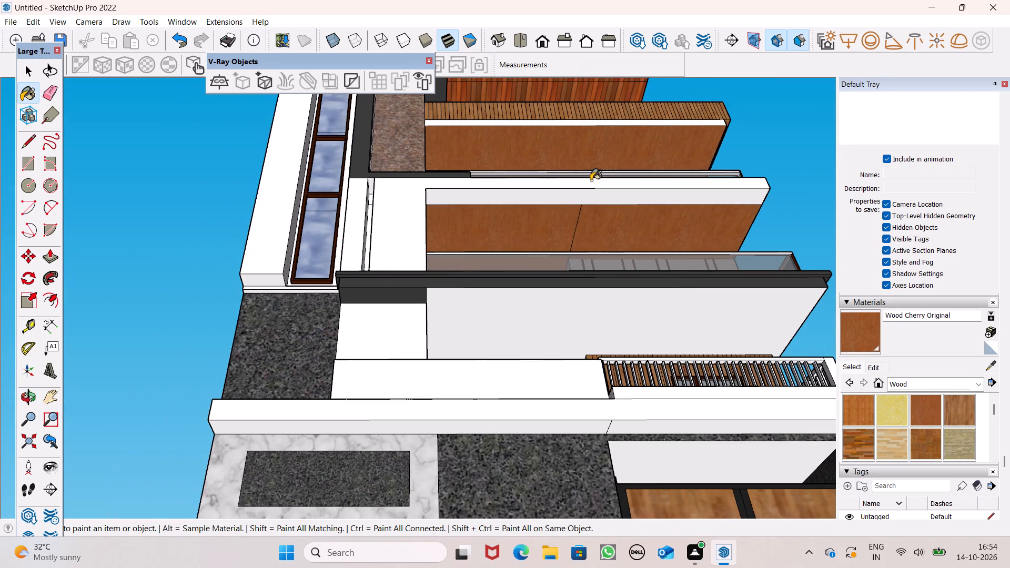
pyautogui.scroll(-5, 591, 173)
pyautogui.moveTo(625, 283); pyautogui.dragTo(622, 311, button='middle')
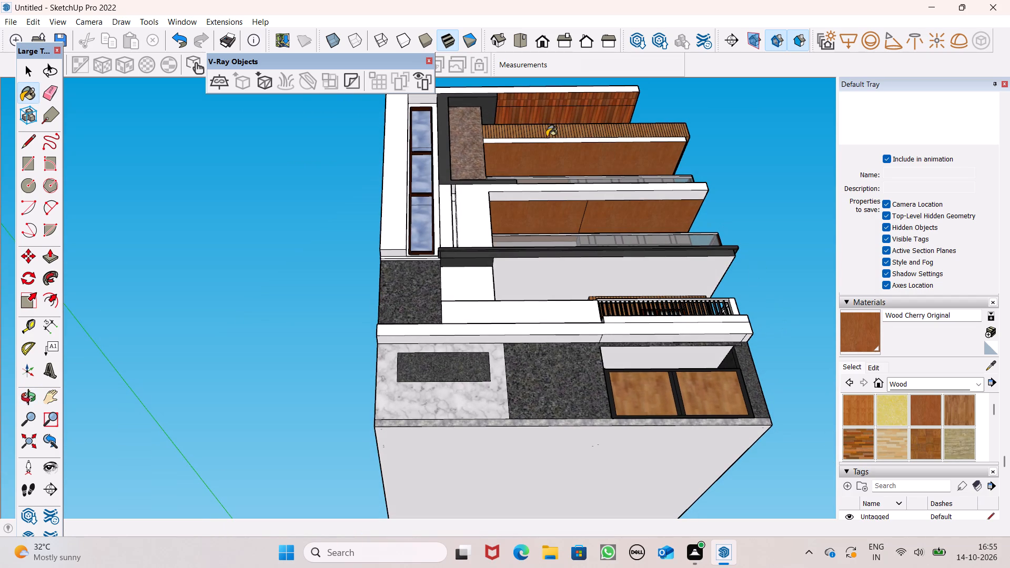
# Erase the dividing line on the underside of the slab above the middle balcony.
pyautogui.click(54, 87)
pyautogui.scroll(2, 582, 176)
pyautogui.scroll(-1, 592, 176)
pyautogui.scroll(3, 592, 176)
pyautogui.click(585, 219)
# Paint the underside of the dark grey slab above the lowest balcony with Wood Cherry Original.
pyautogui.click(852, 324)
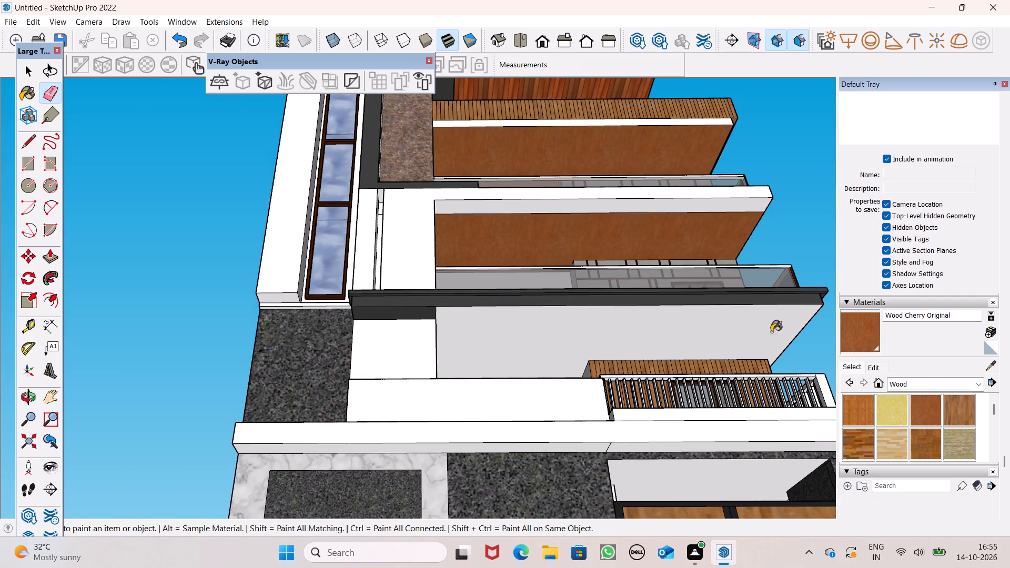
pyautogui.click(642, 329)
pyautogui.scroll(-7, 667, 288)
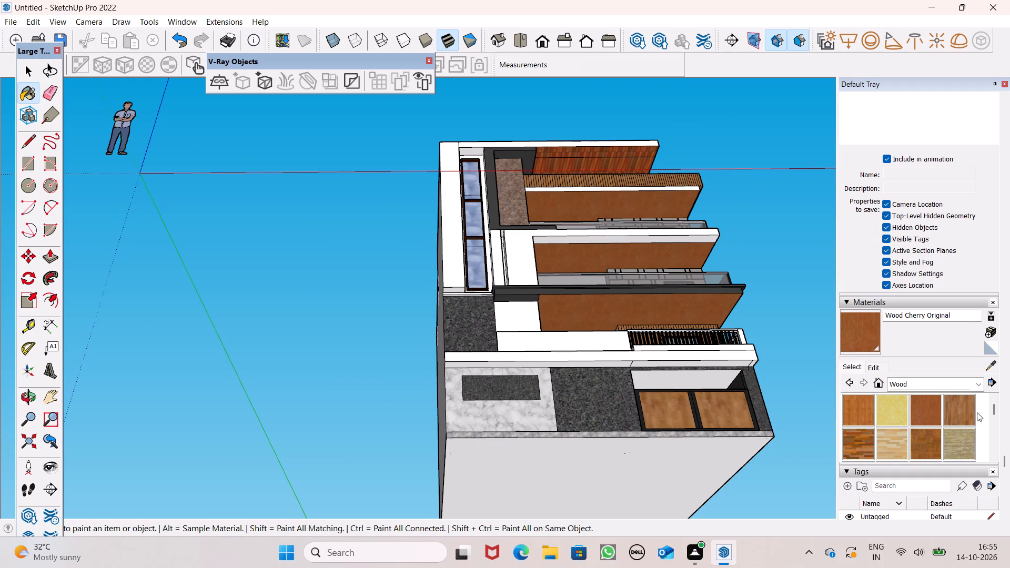
# Paint the undersides of the slabs above all three balconies with the Wood Floor material.
pyautogui.click(961, 412)
pyautogui.scroll(4, 771, 367)
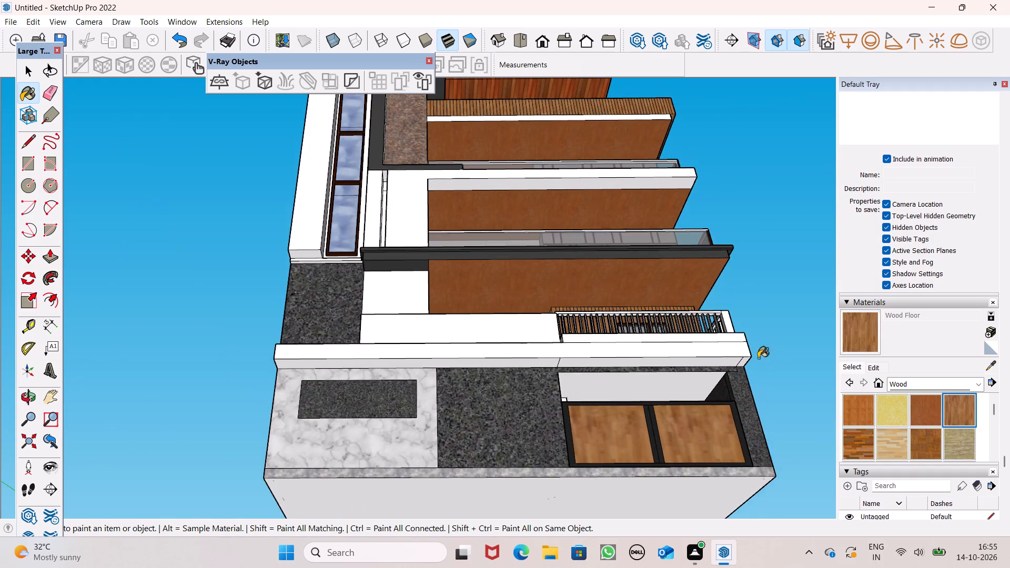
pyautogui.scroll(3, 758, 358)
pyautogui.moveTo(669, 350); pyautogui.dragTo(682, 443, button='middle')
pyautogui.scroll(2, 488, 340)
pyautogui.scroll(-1, 488, 340)
pyautogui.scroll(1, 488, 340)
pyautogui.scroll(-1, 488, 340)
pyautogui.click(497, 310)
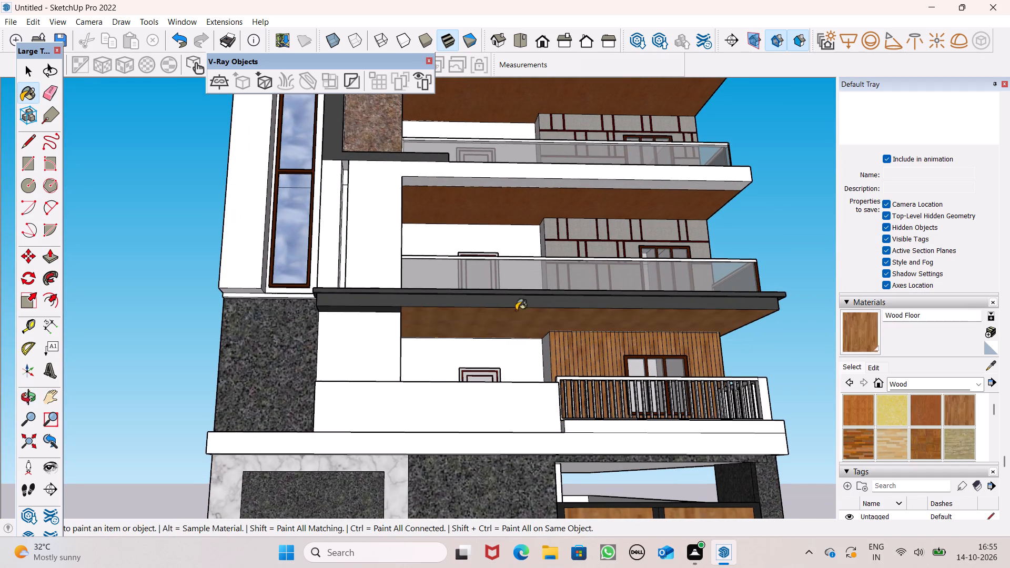
pyautogui.moveTo(591, 370); pyautogui.dragTo(581, 287, button='middle')
pyautogui.scroll(1, 591, 370)
pyautogui.click(533, 147)
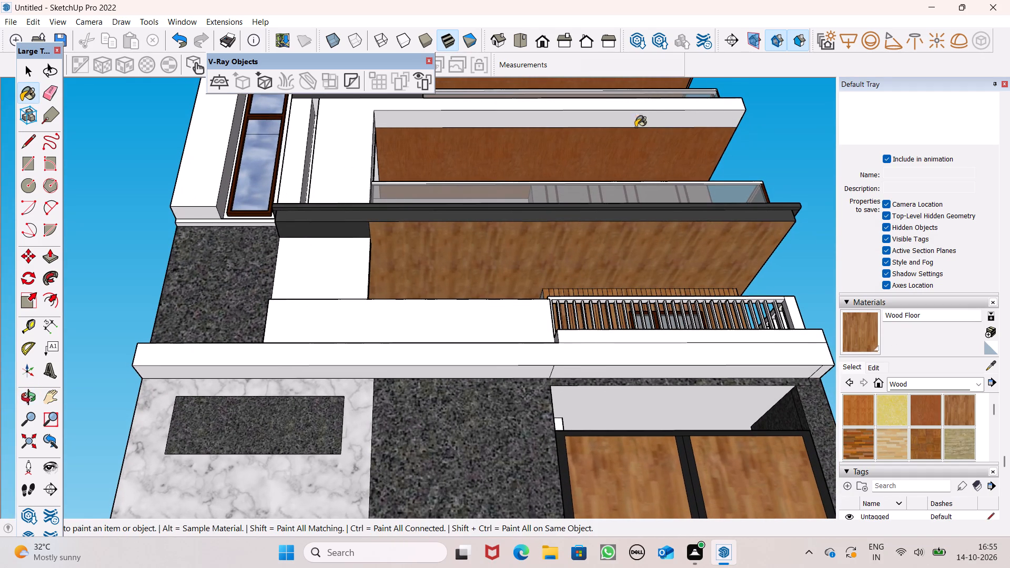
pyautogui.scroll(-1, 676, 246)
pyautogui.scroll(-9, 680, 327)
pyautogui.scroll(1, 649, 144)
pyautogui.scroll(-1, 649, 144)
pyautogui.scroll(2, 649, 144)
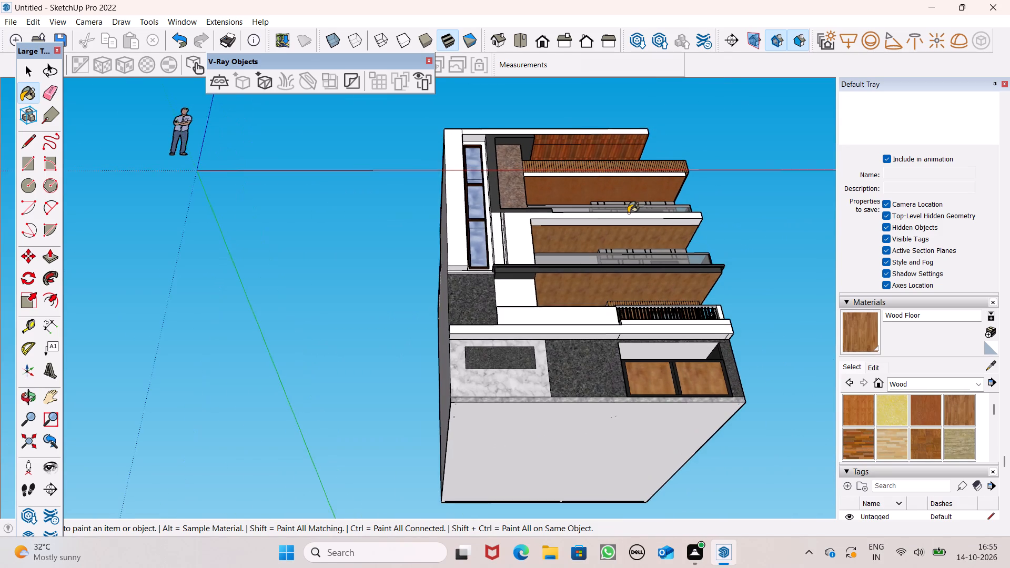
pyautogui.scroll(1, 628, 213)
pyautogui.click(628, 184)
# Inspect the whole front facade and its lower floors after painting the slab undersides.
pyautogui.scroll(-1, 649, 155)
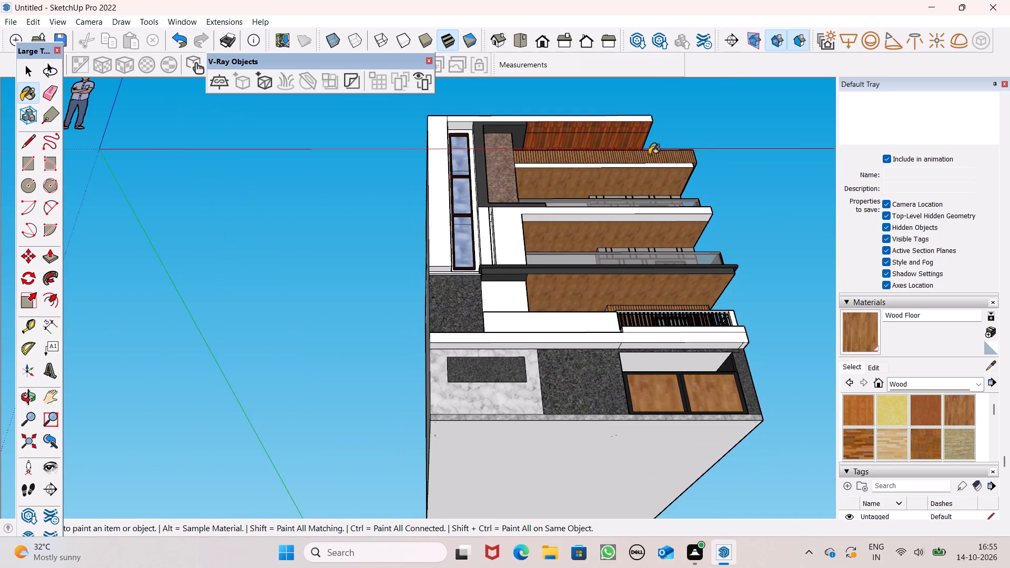
pyautogui.scroll(-4, 649, 155)
pyautogui.scroll(-5, 603, 197)
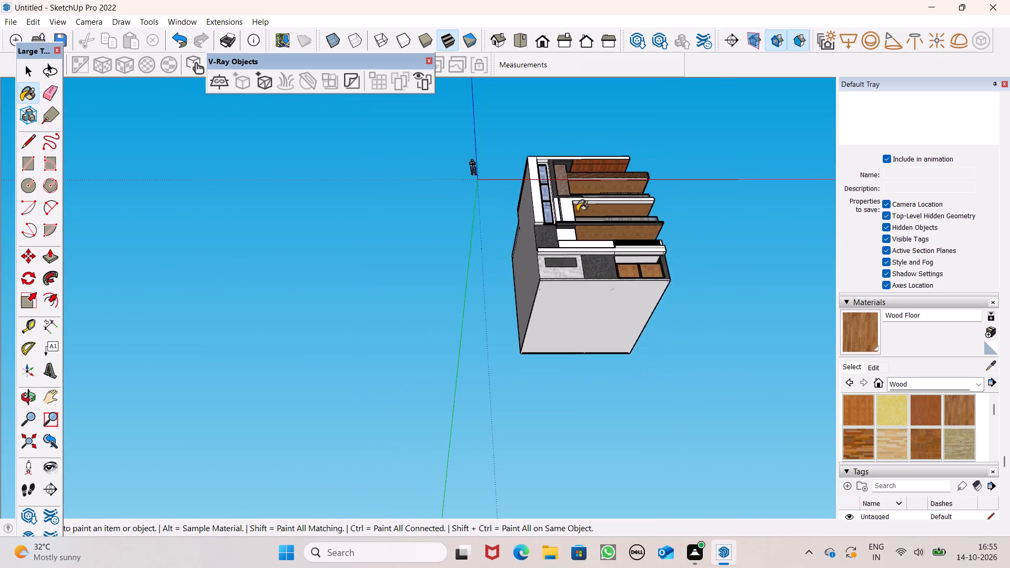
pyautogui.scroll(-4, 563, 211)
pyautogui.moveTo(588, 279); pyautogui.dragTo(618, 499, button='middle')
pyautogui.scroll(8, 642, 263)
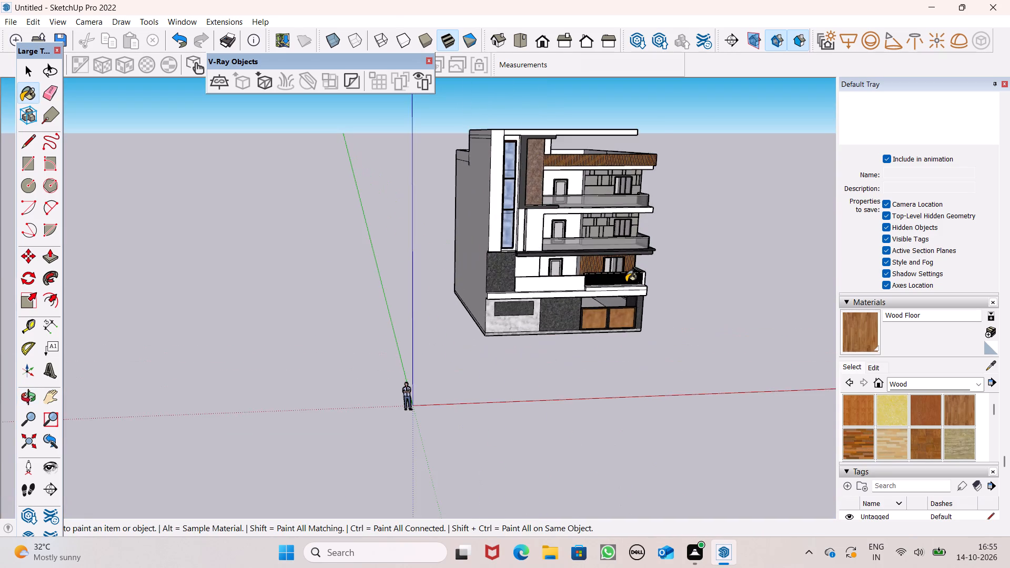
pyautogui.scroll(2, 626, 282)
pyautogui.scroll(-1, 626, 282)
pyautogui.scroll(5, 626, 282)
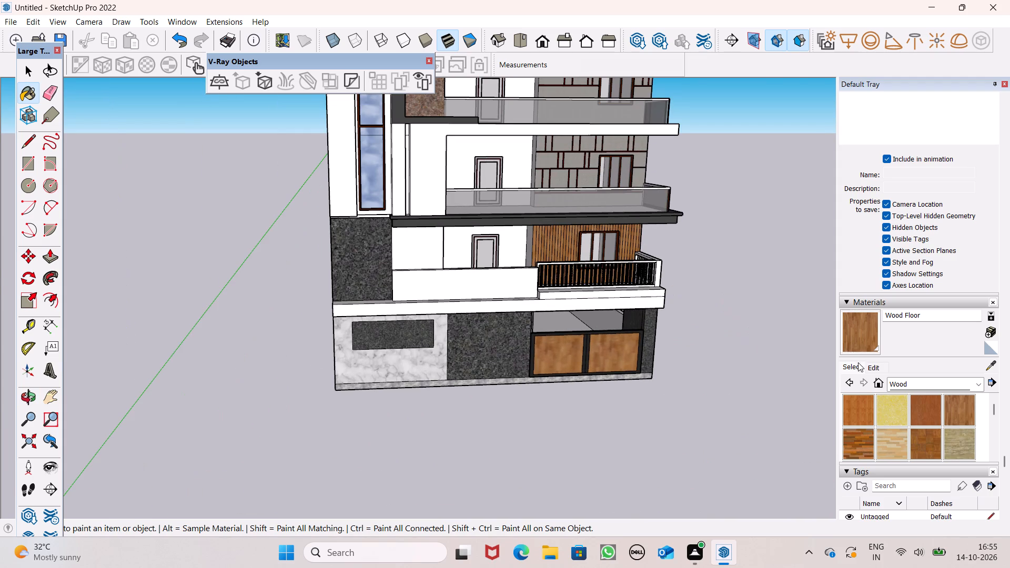
# Paint the front of the lowest balcony's solid parapet with Modern Siding from the Brick, Cladding and Siding collection.
pyautogui.scroll(-2, 957, 420)
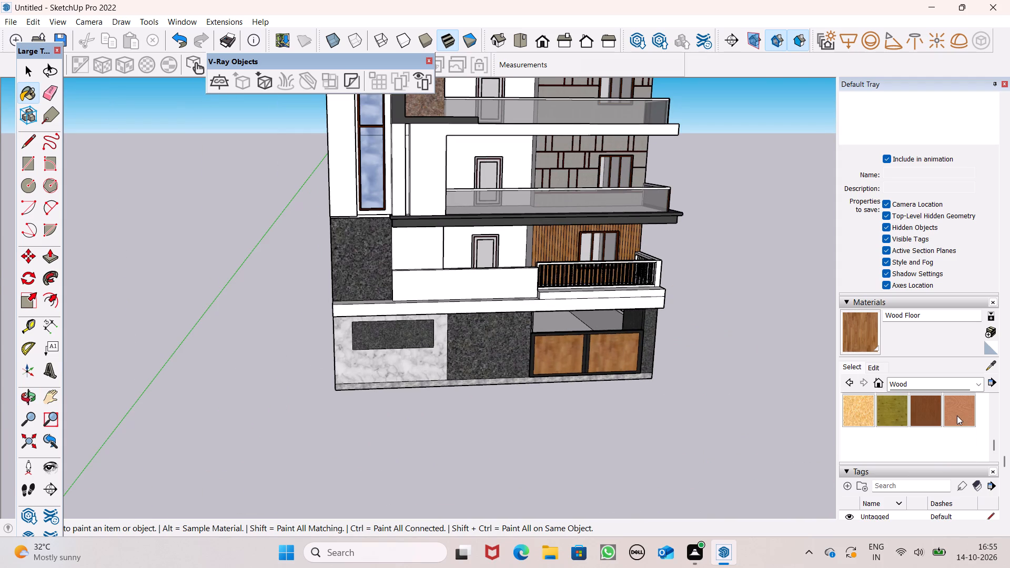
pyautogui.scroll(1, 957, 415)
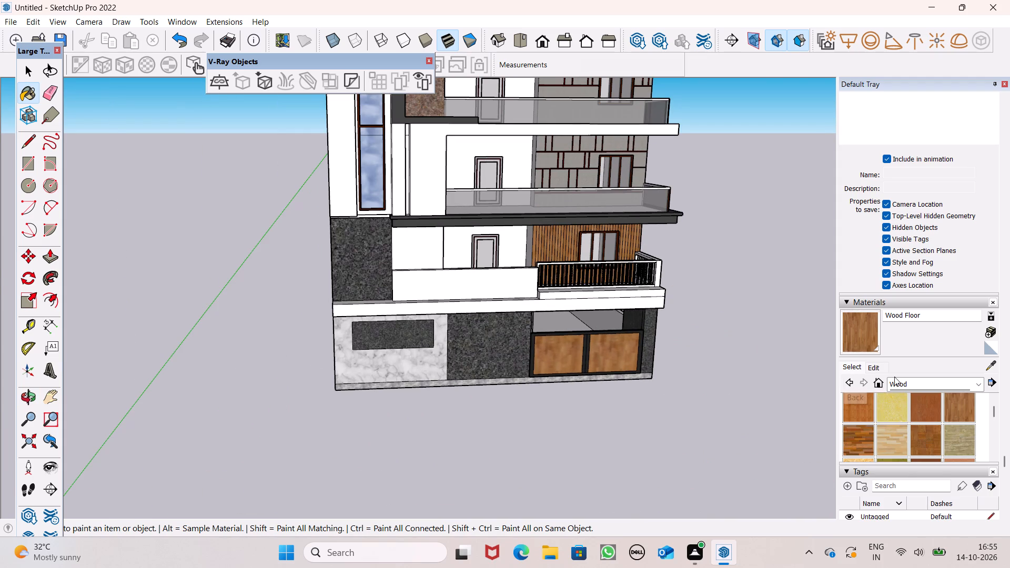
pyautogui.click(905, 381)
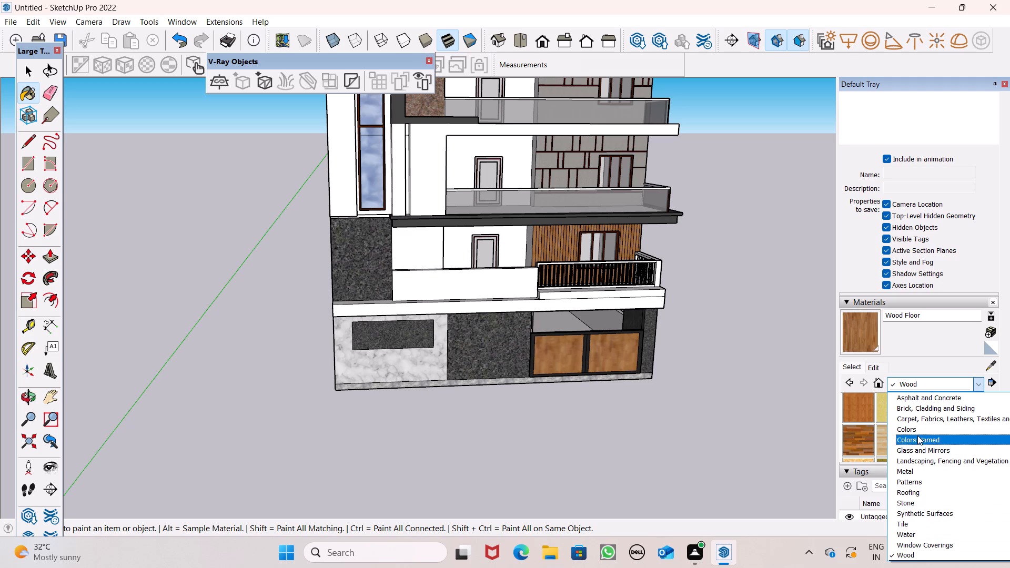
pyautogui.click(927, 412)
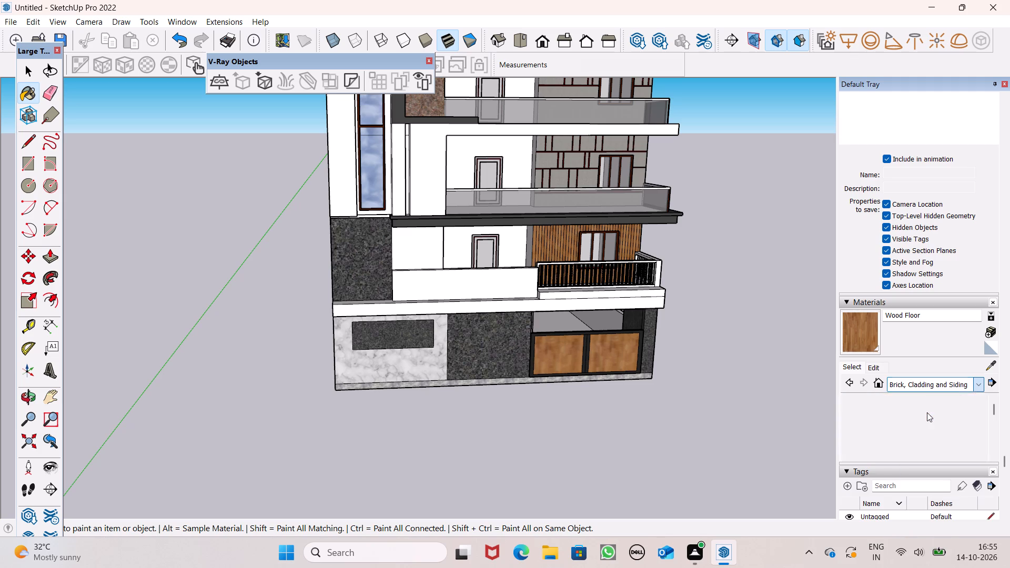
pyautogui.scroll(-3, 930, 437)
pyautogui.scroll(3, 928, 432)
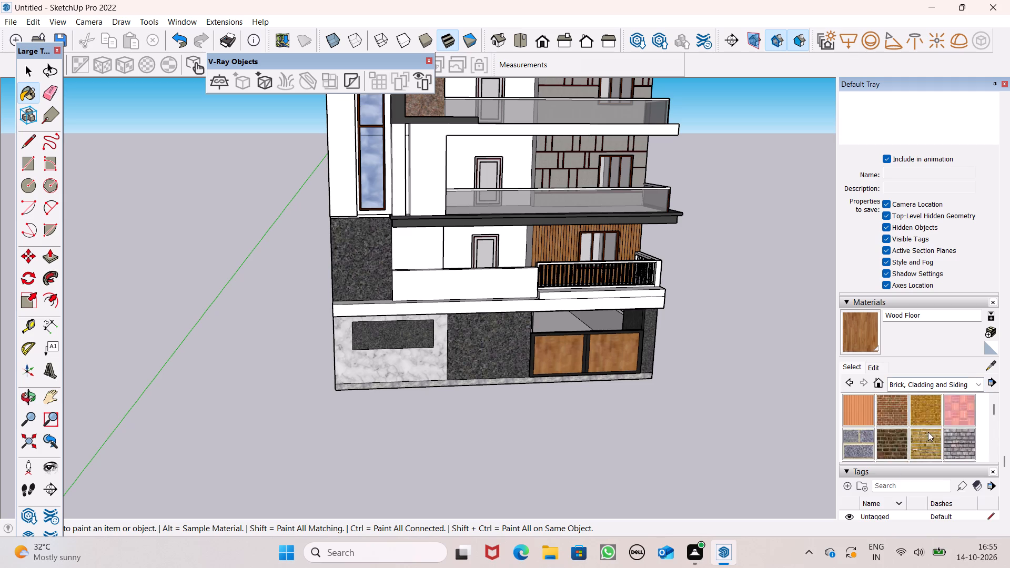
pyautogui.scroll(-2, 928, 432)
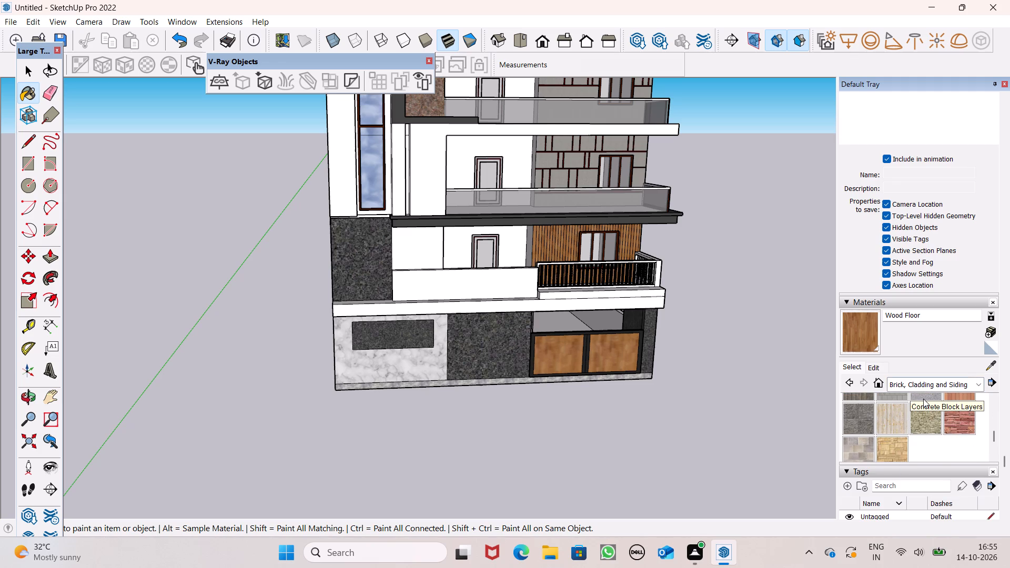
pyautogui.scroll(-1, 940, 402)
pyautogui.scroll(2, 940, 402)
pyautogui.scroll(-1, 952, 420)
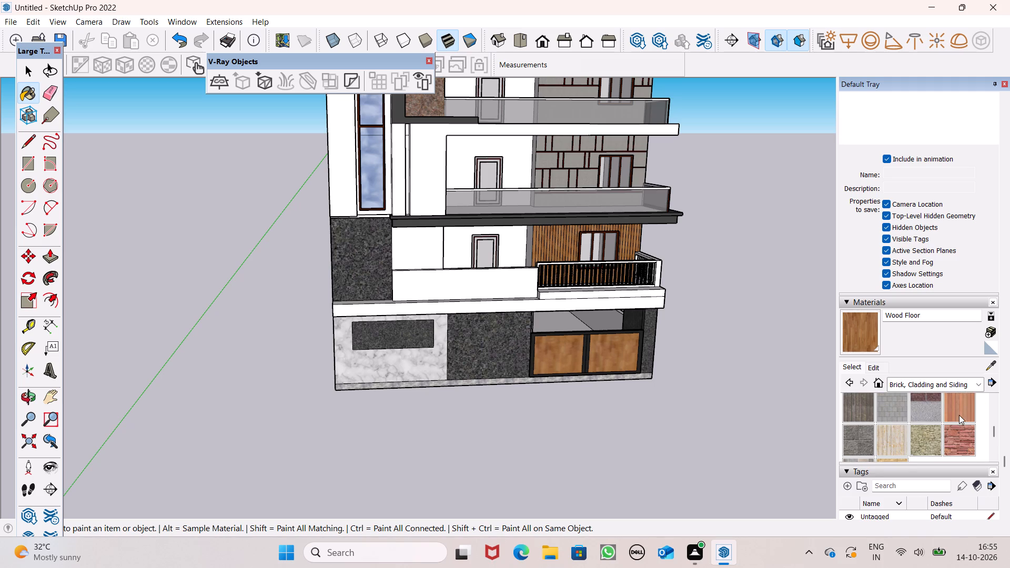
pyautogui.click(959, 415)
pyautogui.scroll(1, 462, 211)
pyautogui.scroll(-1, 462, 209)
pyautogui.scroll(3, 462, 208)
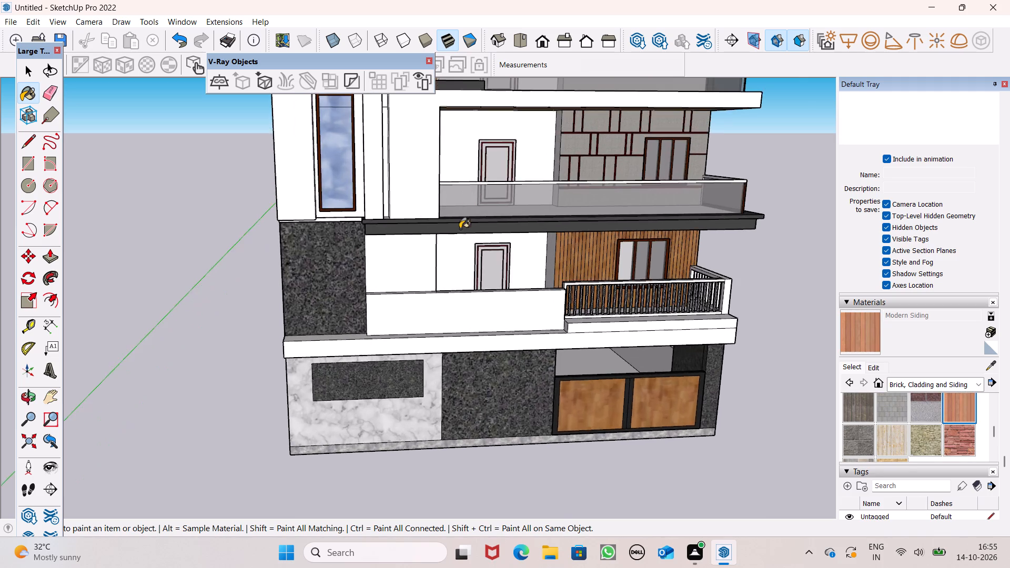
pyautogui.scroll(5, 454, 275)
pyautogui.moveTo(451, 360); pyautogui.dragTo(450, 355)
pyautogui.scroll(-3, 488, 354)
pyautogui.scroll(1, 488, 361)
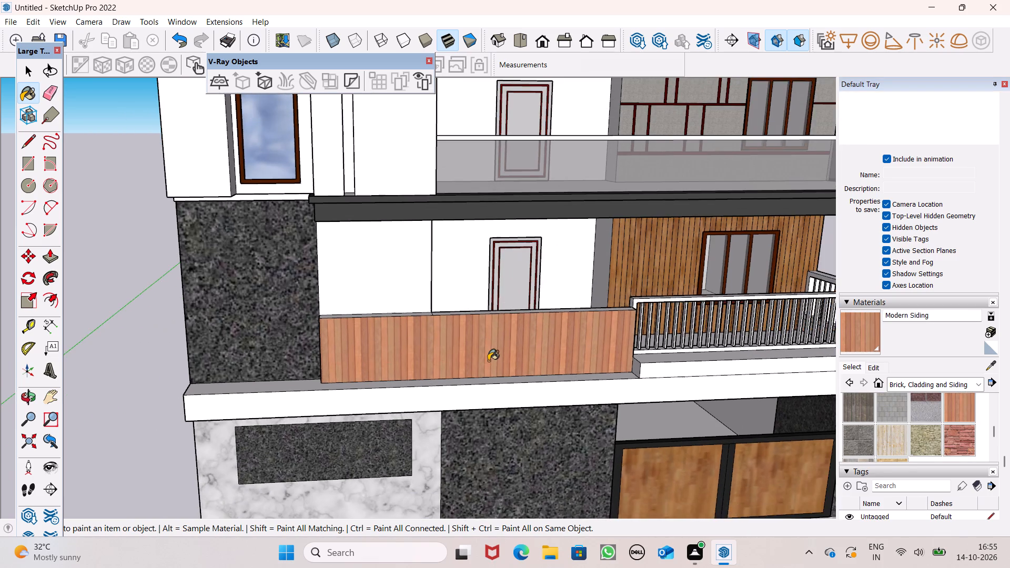
# Paint all sections of the underside of the topmost roof slab with the Modern Siding material.
pyautogui.scroll(-1, 488, 362)
pyautogui.scroll(-8, 547, 352)
pyautogui.scroll(1, 548, 358)
pyautogui.moveTo(563, 352); pyautogui.dragTo(558, 299, button='middle')
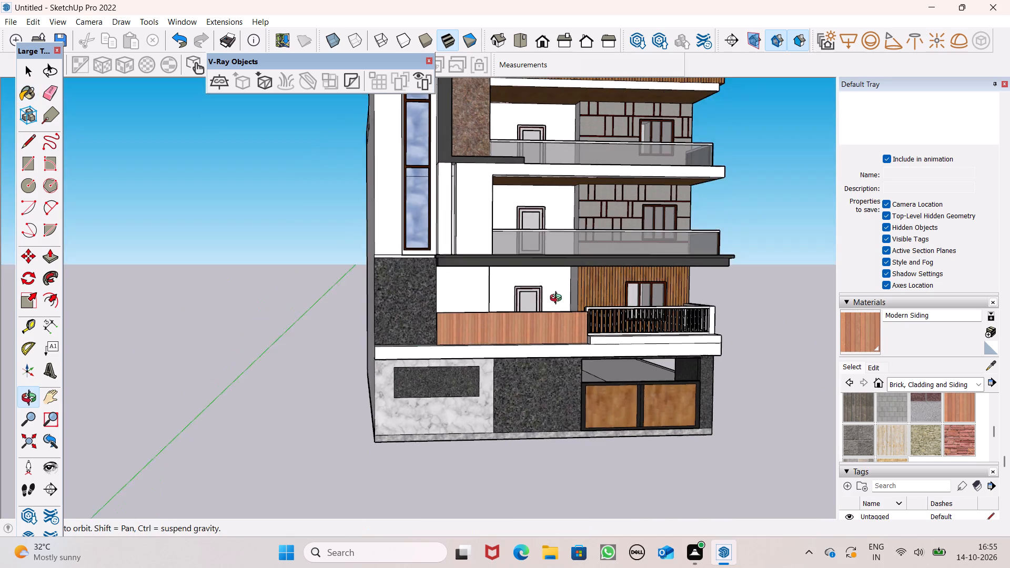
pyautogui.moveTo(558, 299); pyautogui.dragTo(555, 293, button='middle')
pyautogui.scroll(-1, 561, 402)
pyautogui.scroll(2, 578, 147)
pyautogui.scroll(-7, 534, 320)
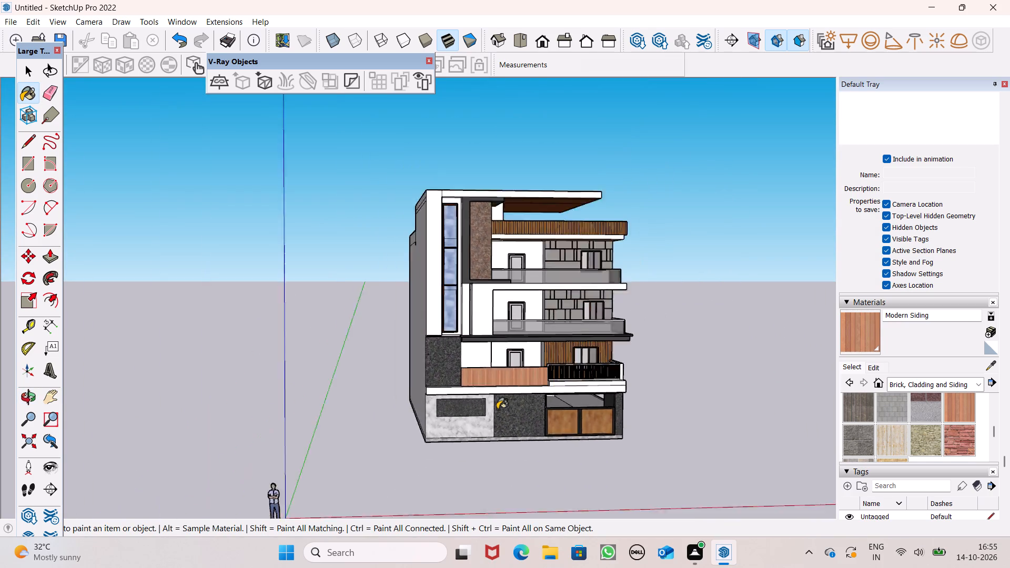
pyautogui.scroll(-2, 497, 409)
pyautogui.scroll(1, 489, 221)
pyautogui.scroll(-1, 492, 218)
pyautogui.scroll(7, 492, 218)
pyautogui.moveTo(516, 238); pyautogui.dragTo(506, 90, button='middle')
pyautogui.scroll(2, 546, 219)
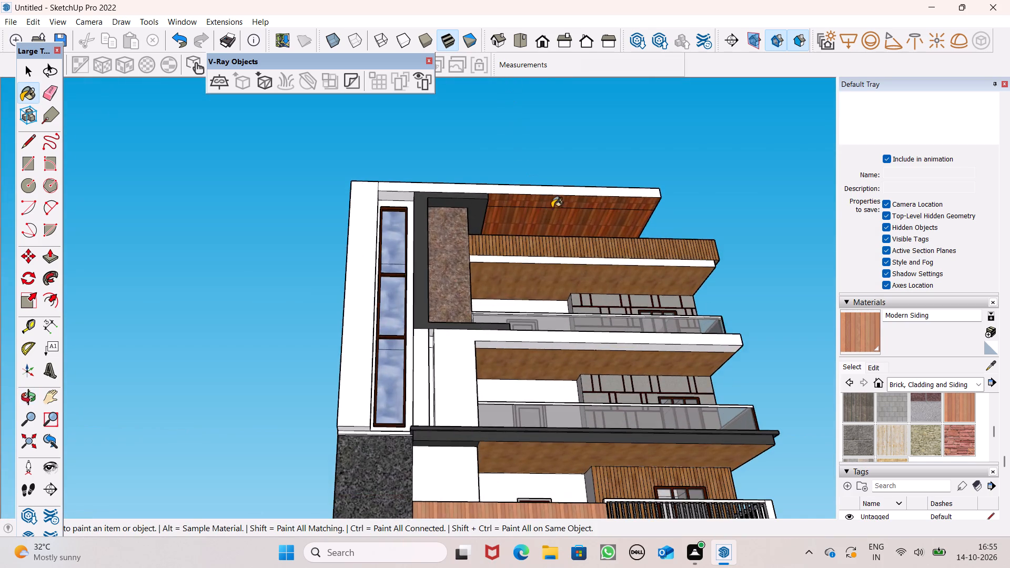
pyautogui.scroll(8, 563, 209)
pyautogui.click(590, 194)
pyautogui.click(584, 232)
pyautogui.scroll(6, 590, 237)
pyautogui.moveTo(603, 255); pyautogui.dragTo(620, 331, button='middle')
pyautogui.scroll(1, 622, 333)
pyautogui.click(513, 315)
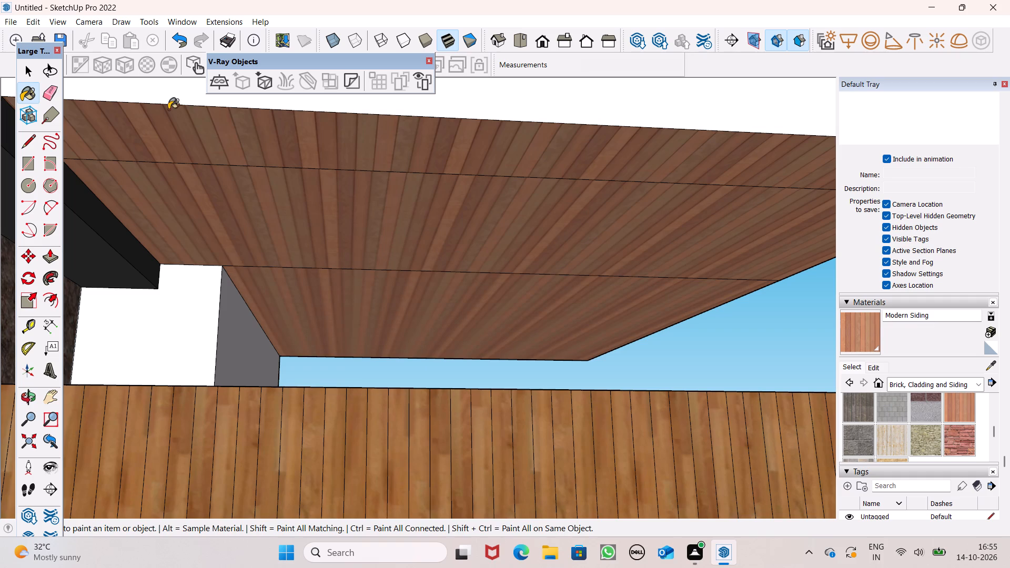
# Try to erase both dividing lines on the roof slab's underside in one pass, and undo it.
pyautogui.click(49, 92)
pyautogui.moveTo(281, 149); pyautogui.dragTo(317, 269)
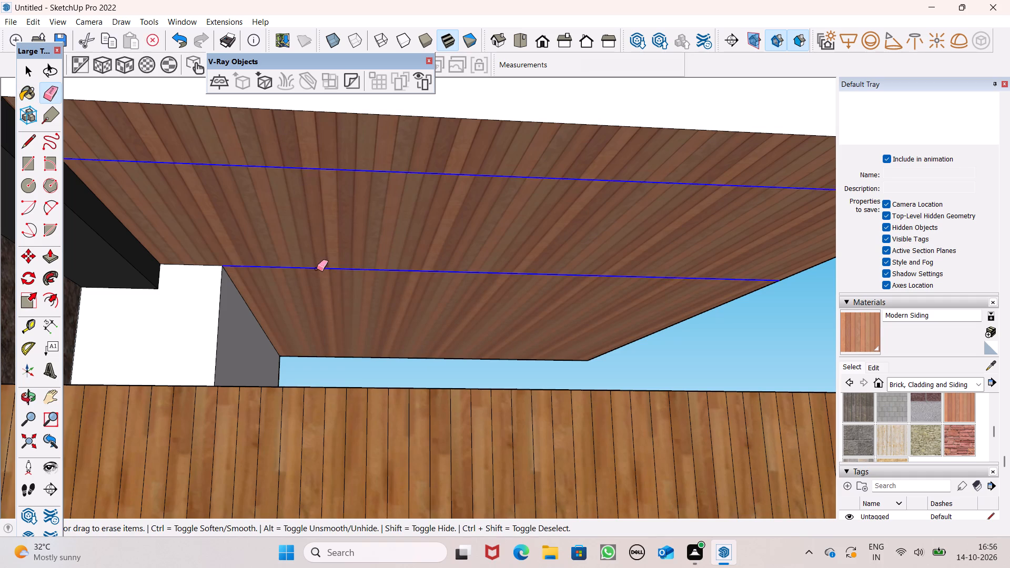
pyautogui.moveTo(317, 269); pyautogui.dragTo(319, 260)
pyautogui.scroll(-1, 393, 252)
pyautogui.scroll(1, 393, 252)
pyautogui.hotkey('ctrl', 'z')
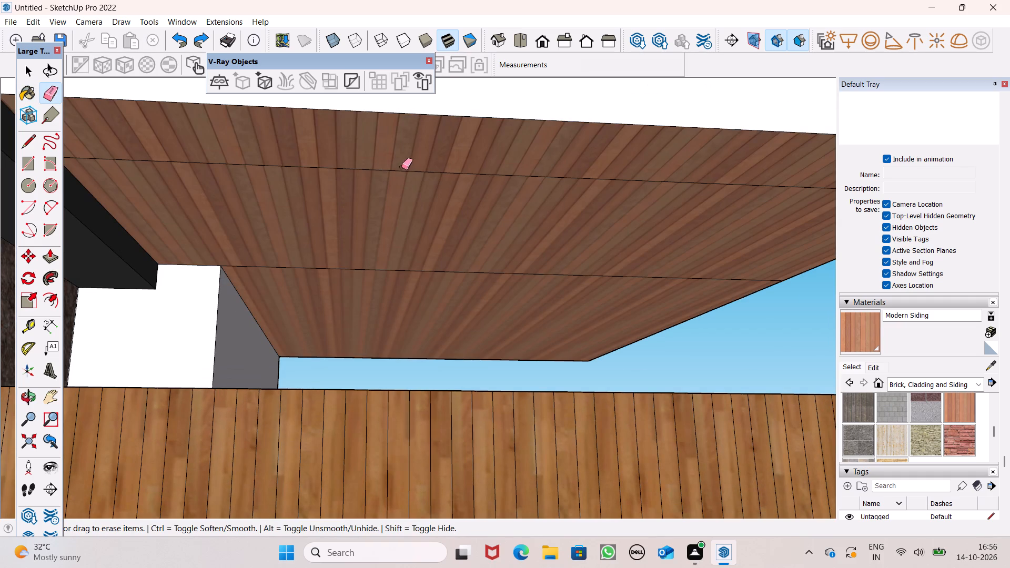
# Erase the dividing line nearest the front edge on the underside of the roof slab.
pyautogui.moveTo(407, 168); pyautogui.dragTo(411, 189)
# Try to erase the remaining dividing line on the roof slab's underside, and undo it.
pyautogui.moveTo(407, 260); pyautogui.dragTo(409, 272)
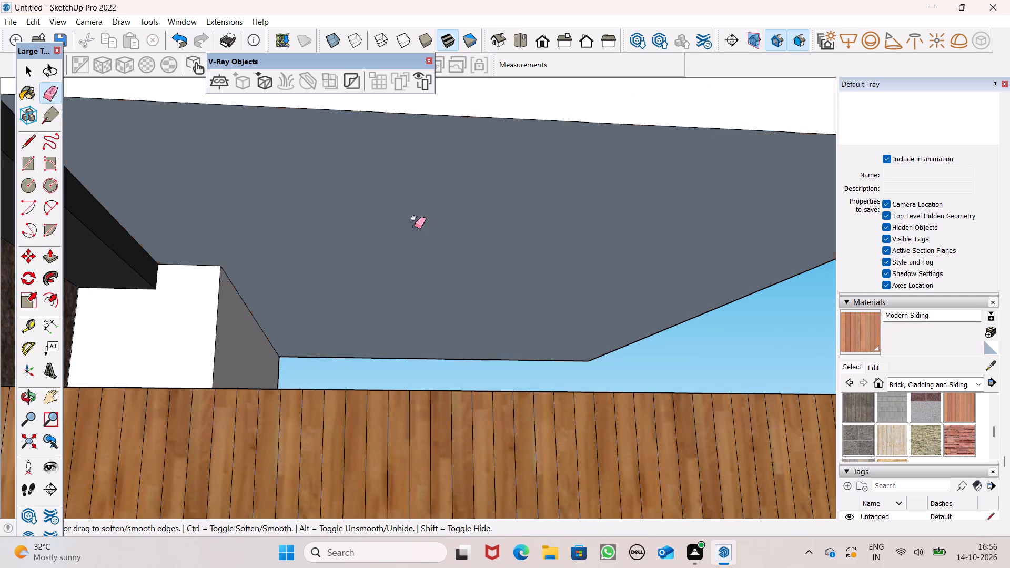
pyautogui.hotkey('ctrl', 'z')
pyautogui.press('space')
# Inspect the whole front facade from below and above with the siding applied to the roof underside and balcony parapet.
pyautogui.scroll(-1, 125, 205)
pyautogui.scroll(1, 125, 253)
pyautogui.scroll(-4, 134, 209)
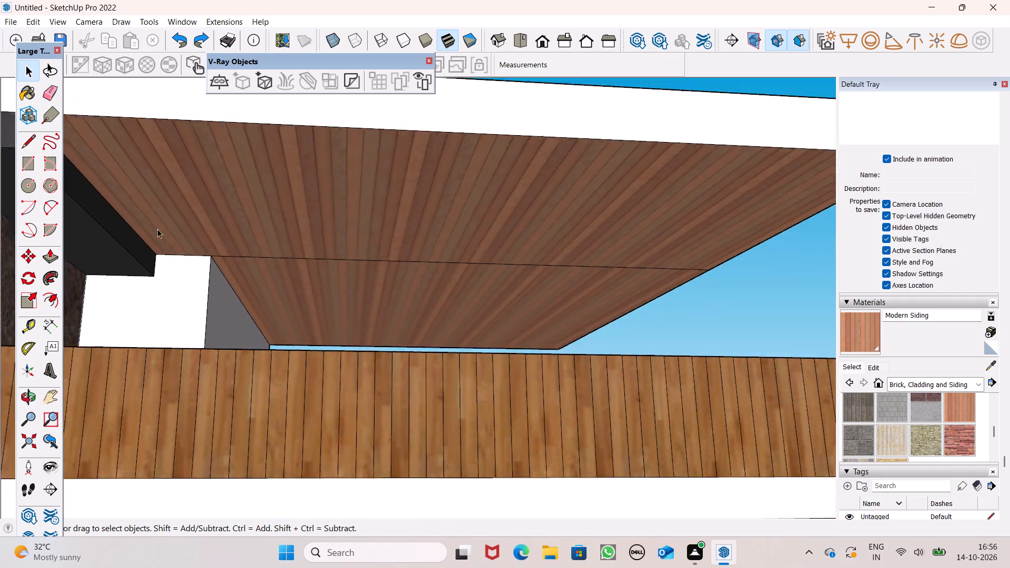
pyautogui.scroll(-6, 157, 229)
pyautogui.scroll(-7, 344, 156)
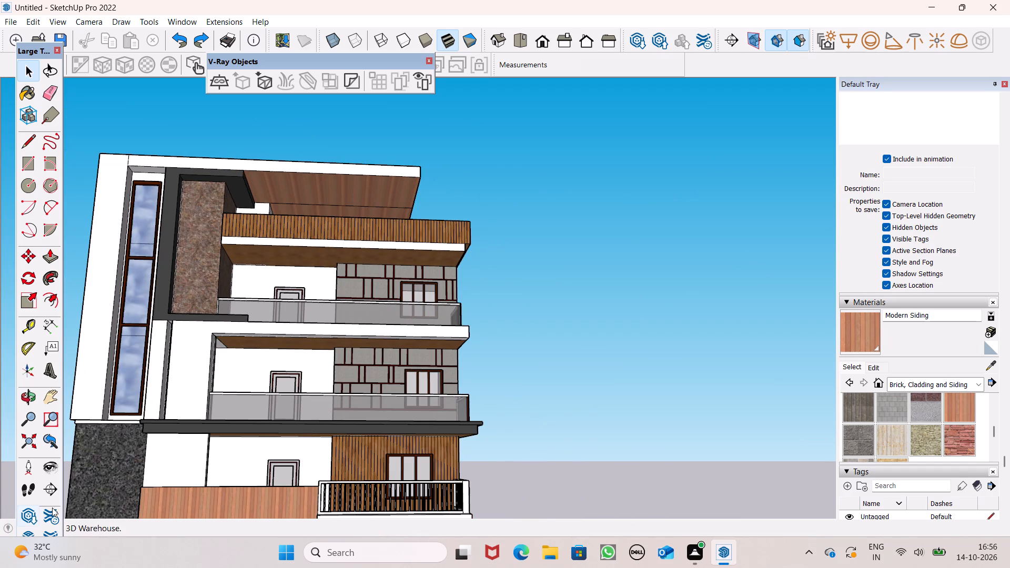
pyautogui.scroll(-3, 262, 239)
pyautogui.moveTo(262, 355); pyautogui.dragTo(387, 476, button='middle')
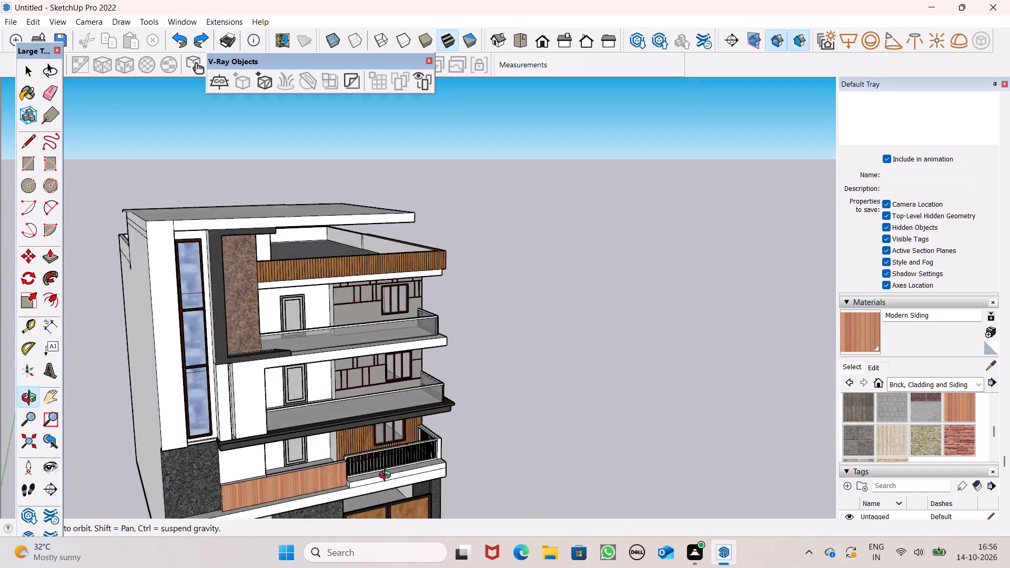
pyautogui.moveTo(387, 476); pyautogui.dragTo(411, 440, button='middle')
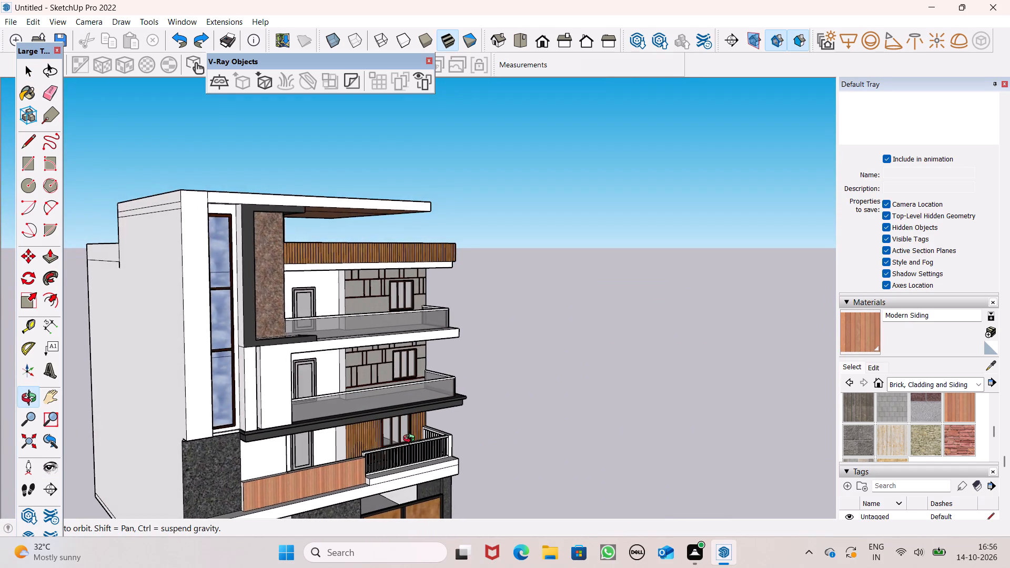
pyautogui.moveTo(411, 440); pyautogui.dragTo(326, 459, button='middle')
pyautogui.scroll(-3, 342, 331)
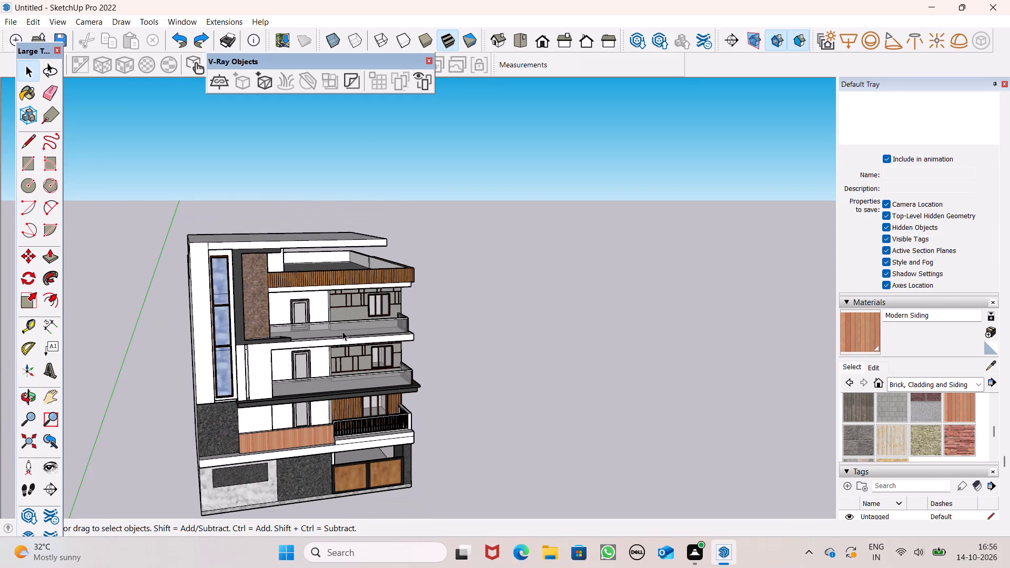
pyautogui.scroll(3, 168, 167)
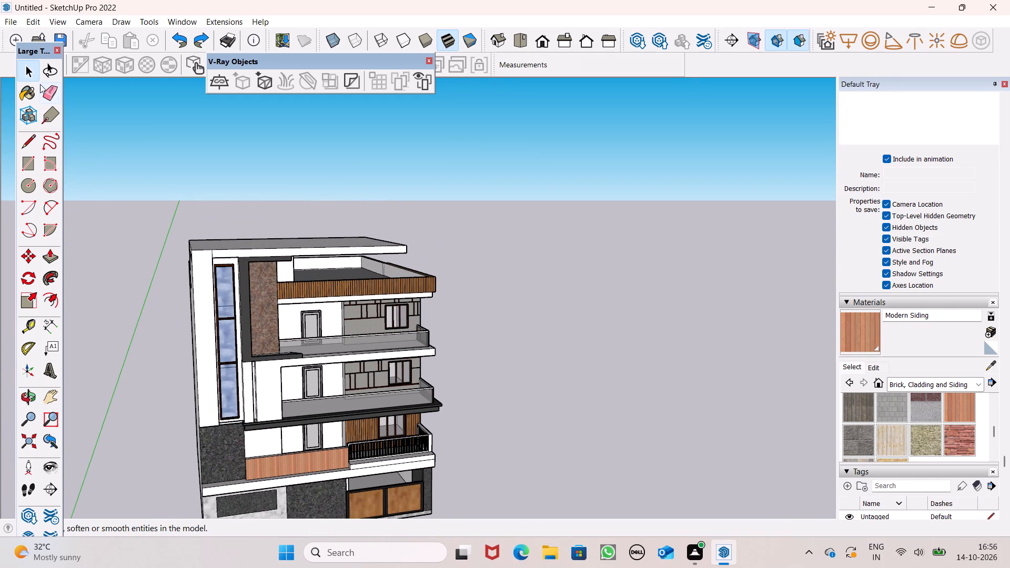
# Erase the short vertical line between the roof slab's front edge and the white wall strip beside the tall window.
pyautogui.click(40, 84)
pyautogui.scroll(3, 180, 254)
pyautogui.scroll(-1, 199, 265)
pyautogui.scroll(12, 199, 265)
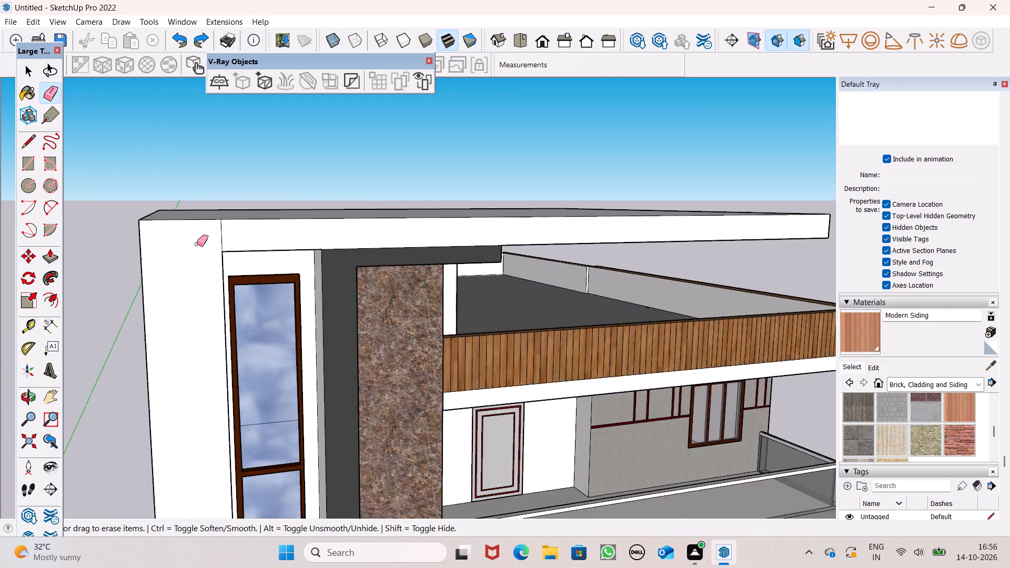
pyautogui.scroll(1, 197, 244)
pyautogui.moveTo(217, 239); pyautogui.dragTo(231, 231)
# Inspect the full facade and the lowest balcony's siding-clad parapet, railing and slab edge up close.
pyautogui.scroll(-6, 220, 147)
pyautogui.scroll(-1, 329, 255)
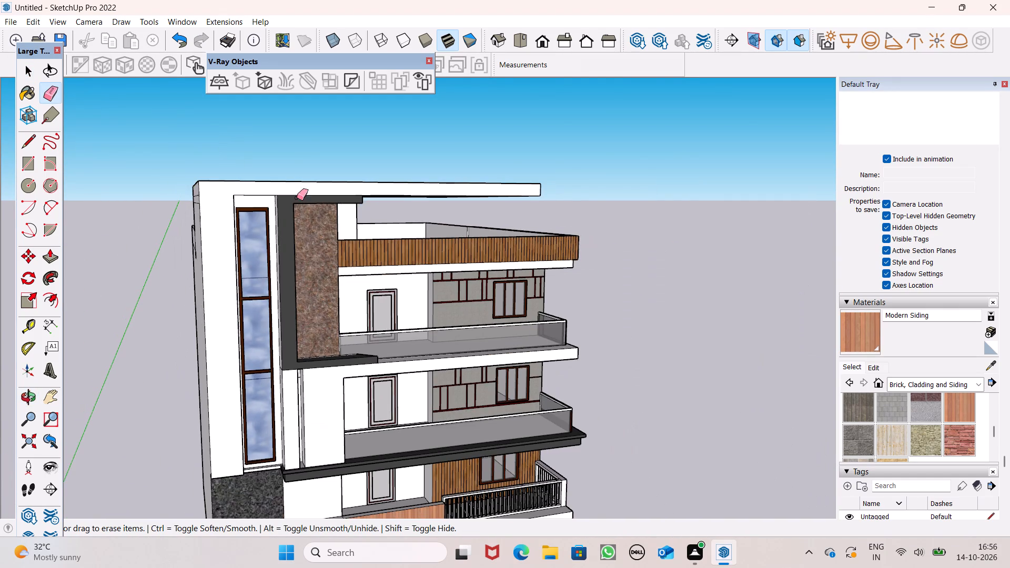
pyautogui.scroll(-3, 309, 186)
pyautogui.scroll(-1, 555, 244)
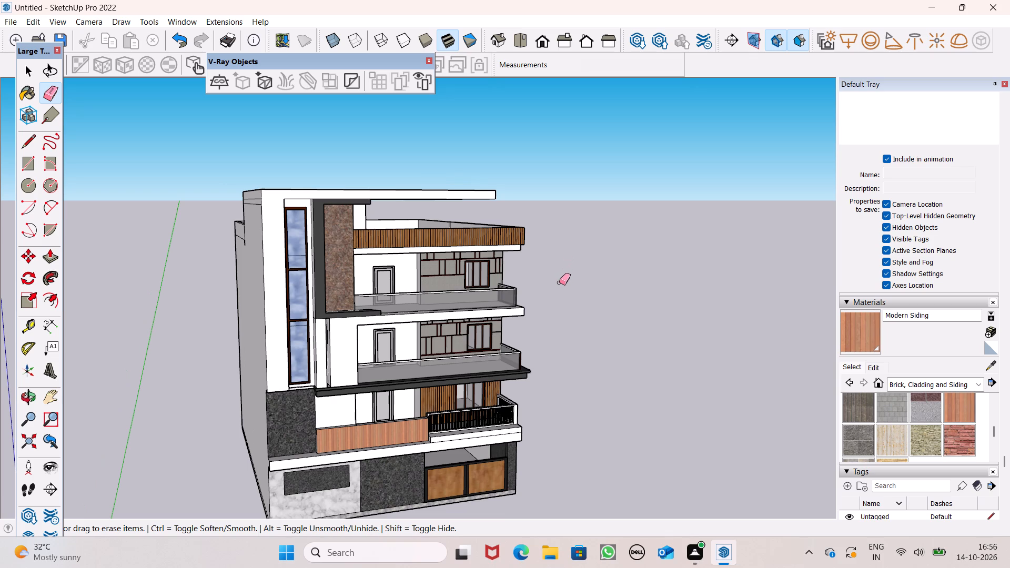
pyautogui.moveTo(585, 352); pyautogui.dragTo(523, 383, button='middle')
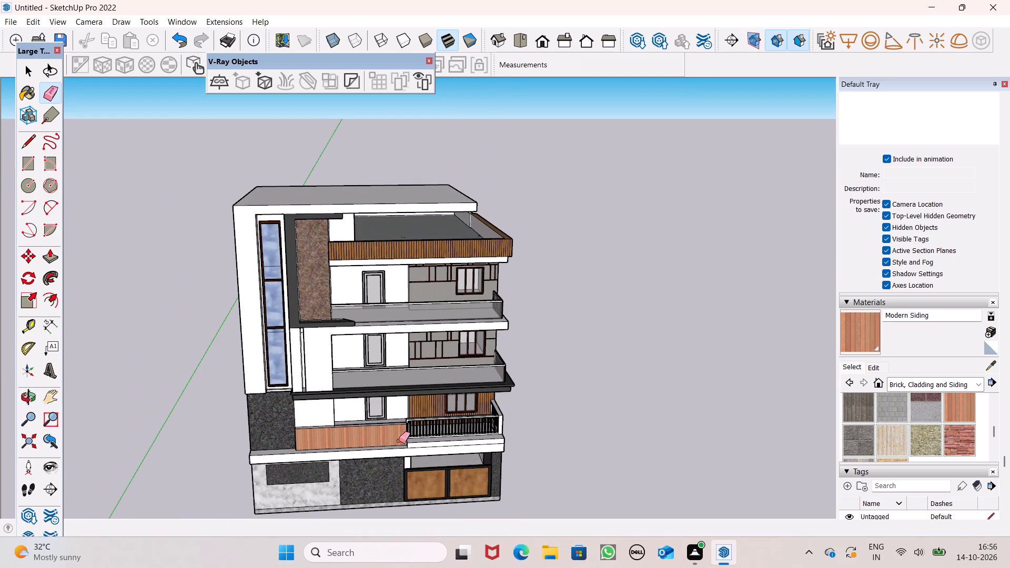
pyautogui.scroll(6, 355, 487)
pyautogui.scroll(6, 357, 431)
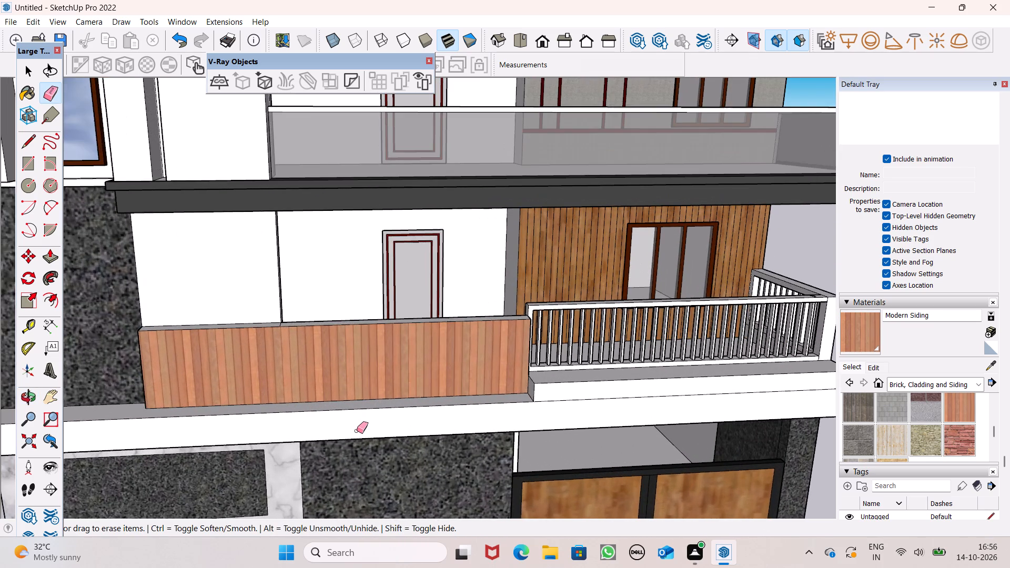
pyautogui.moveTo(357, 430); pyautogui.dragTo(432, 401, button='middle')
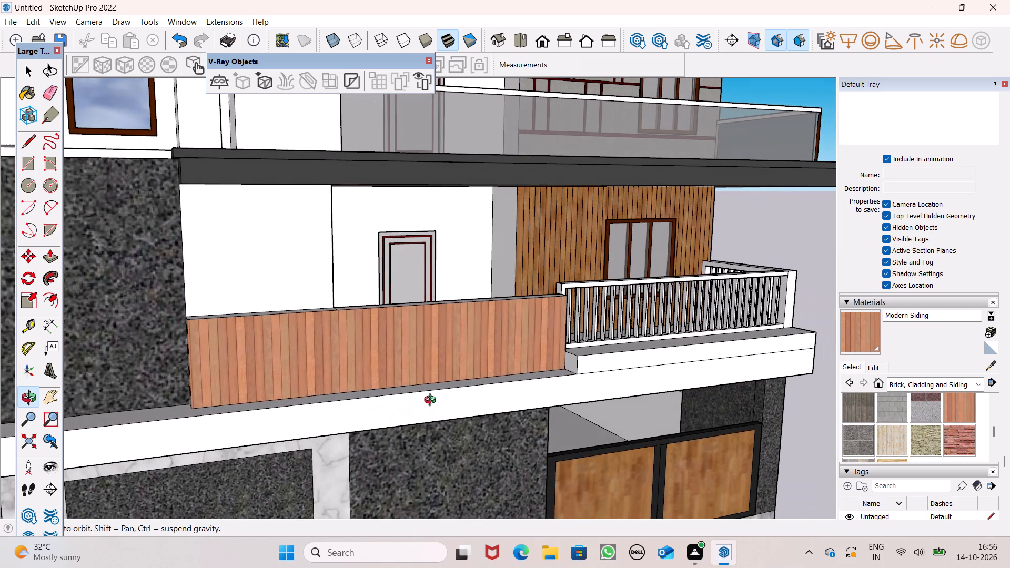
pyautogui.moveTo(432, 401); pyautogui.dragTo(398, 425, button='middle')
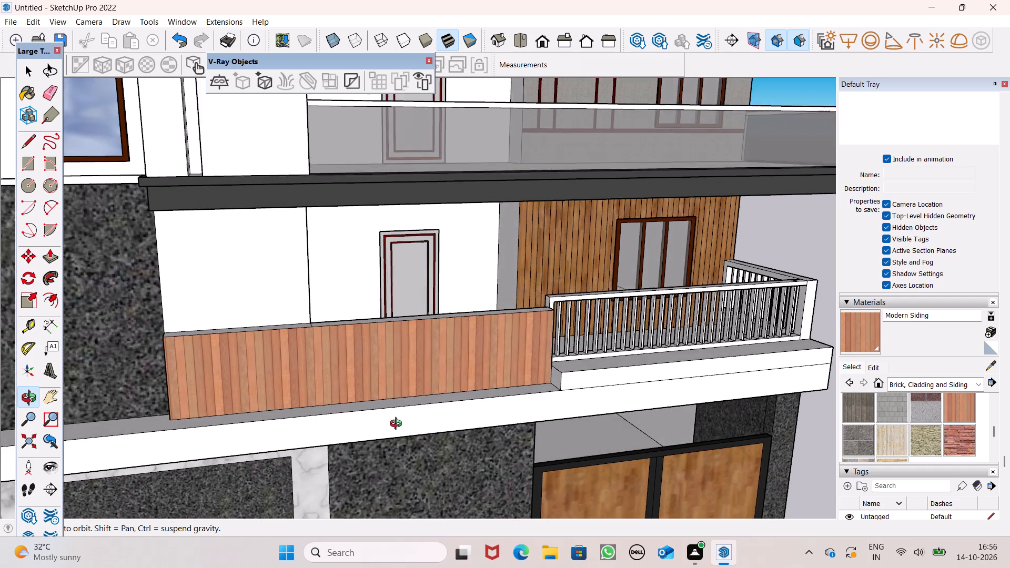
pyautogui.moveTo(398, 425); pyautogui.dragTo(397, 425, button='middle')
pyautogui.scroll(1, 397, 425)
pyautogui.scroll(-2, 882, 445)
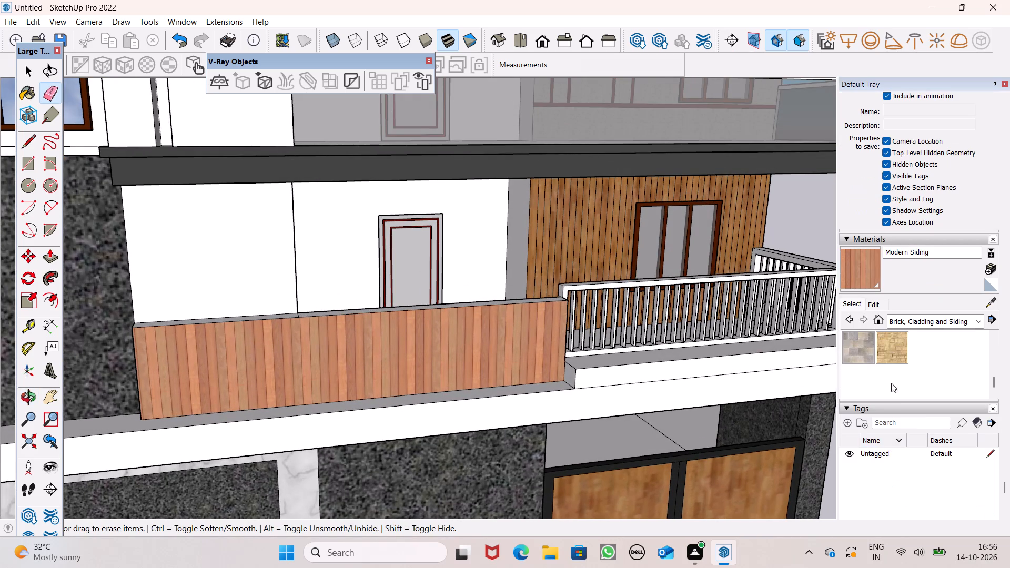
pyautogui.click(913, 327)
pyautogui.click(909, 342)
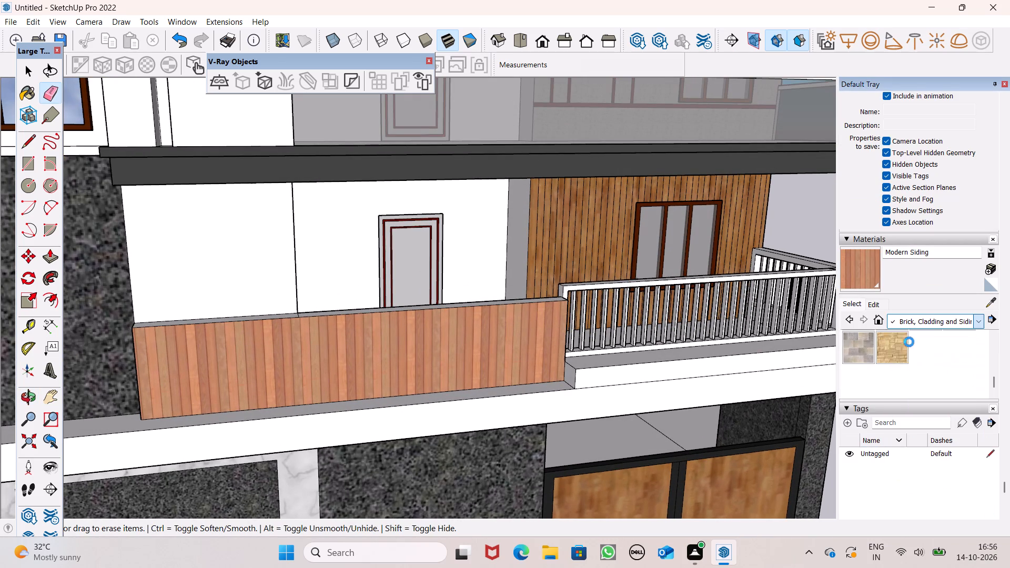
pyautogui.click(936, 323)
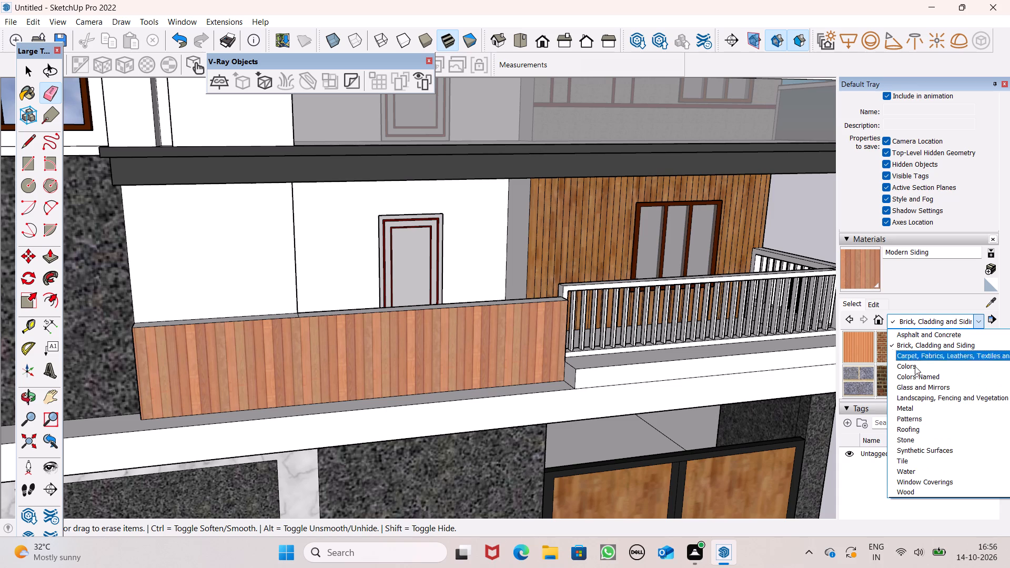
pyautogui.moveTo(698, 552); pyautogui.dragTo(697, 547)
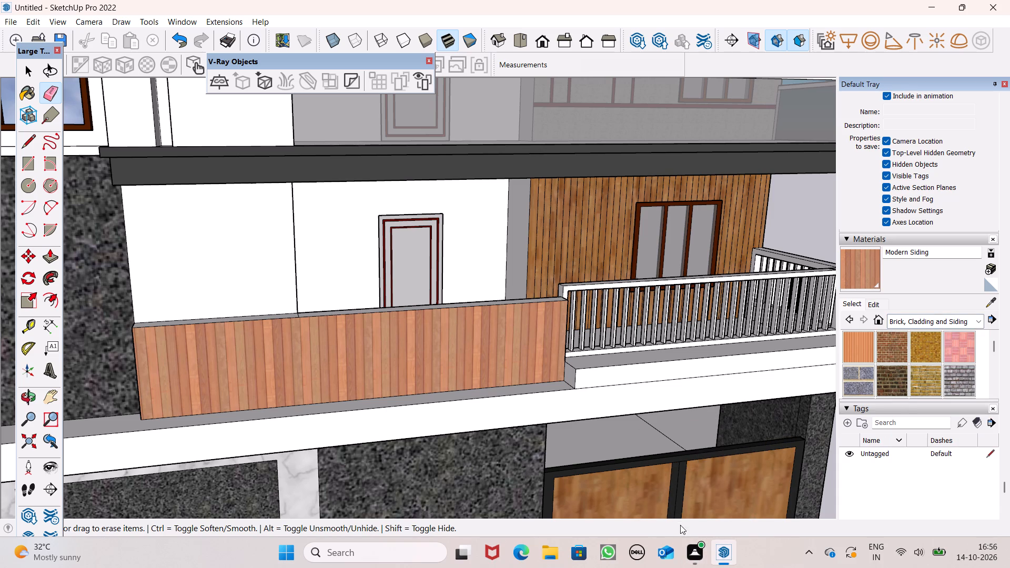
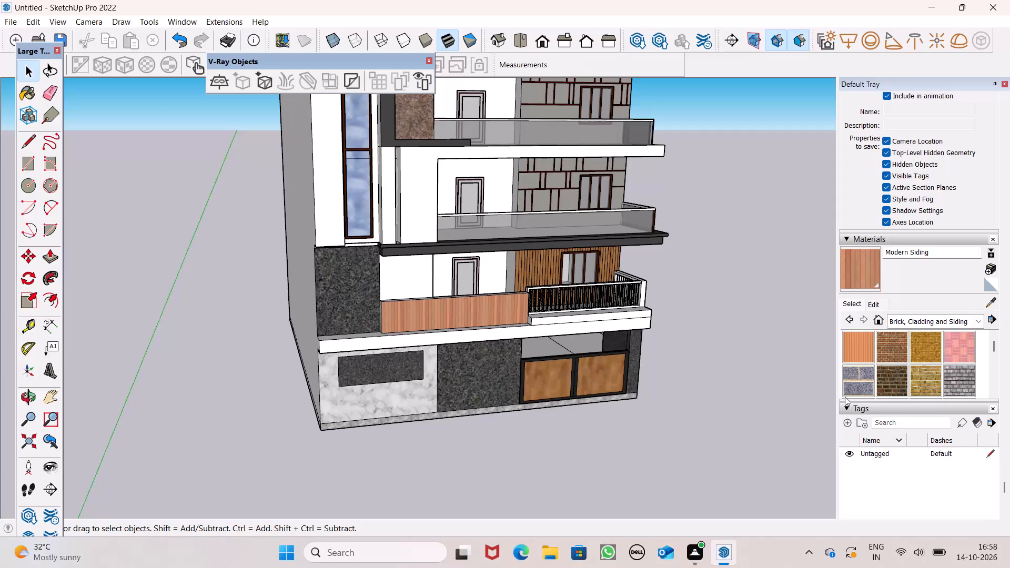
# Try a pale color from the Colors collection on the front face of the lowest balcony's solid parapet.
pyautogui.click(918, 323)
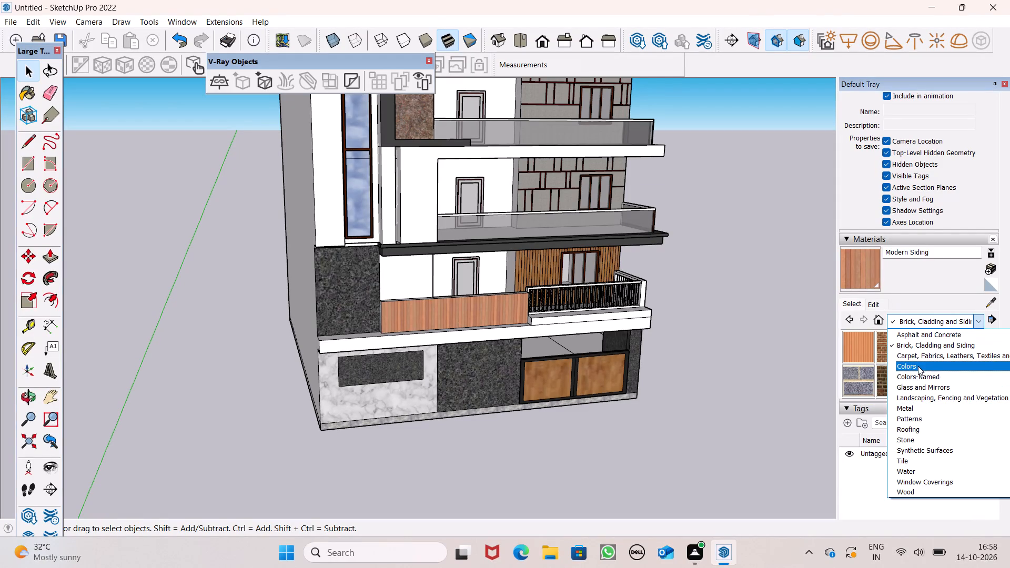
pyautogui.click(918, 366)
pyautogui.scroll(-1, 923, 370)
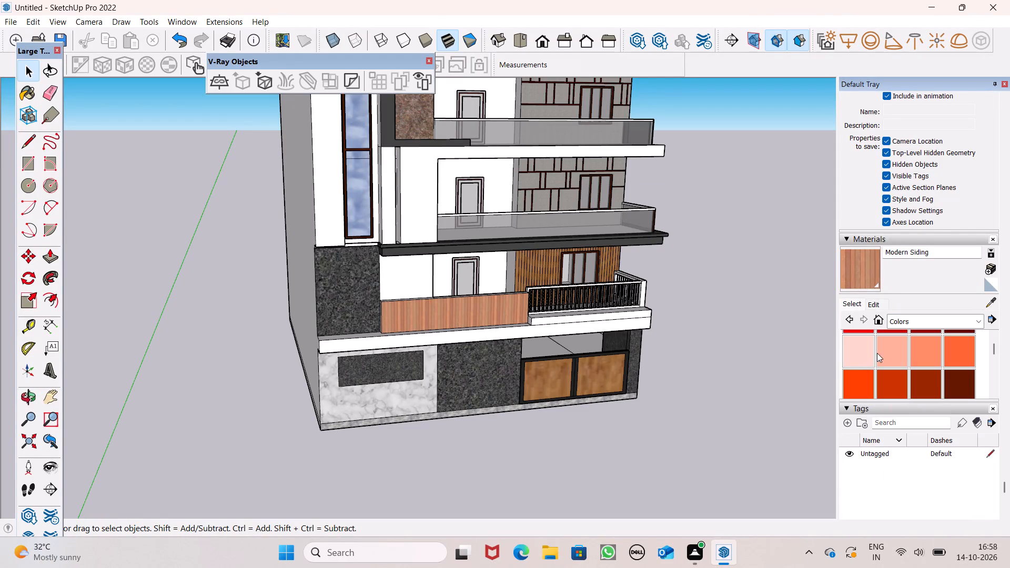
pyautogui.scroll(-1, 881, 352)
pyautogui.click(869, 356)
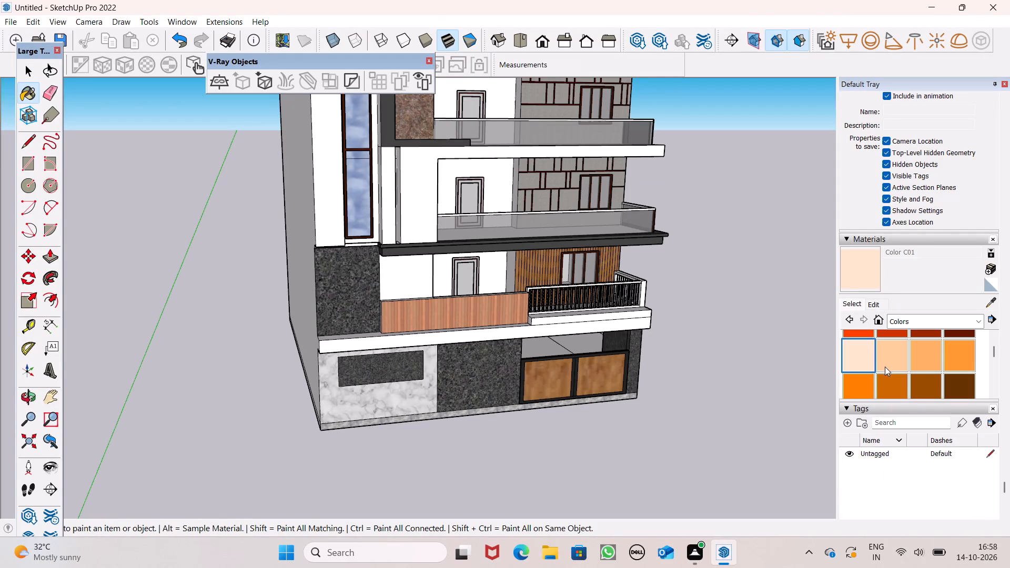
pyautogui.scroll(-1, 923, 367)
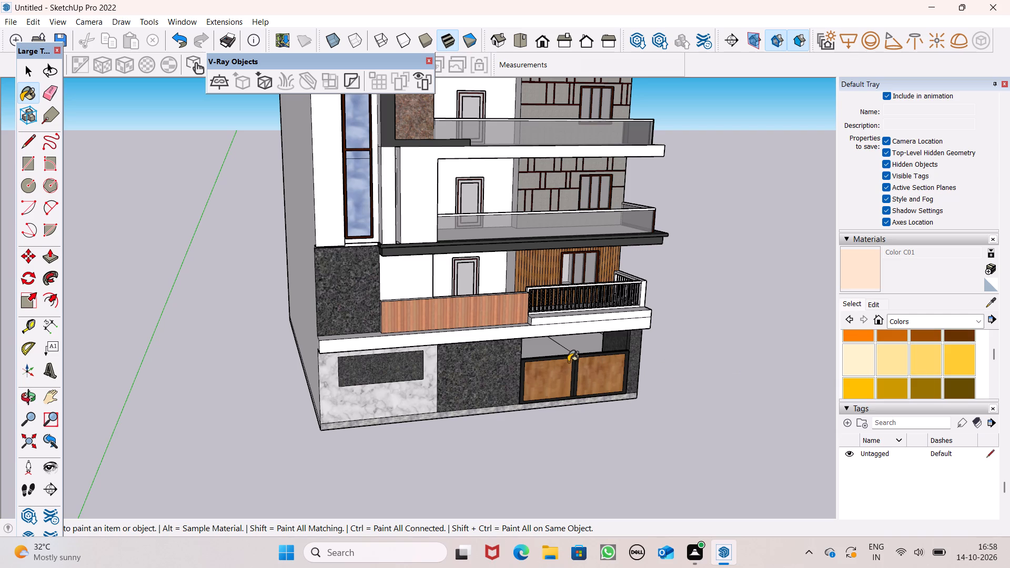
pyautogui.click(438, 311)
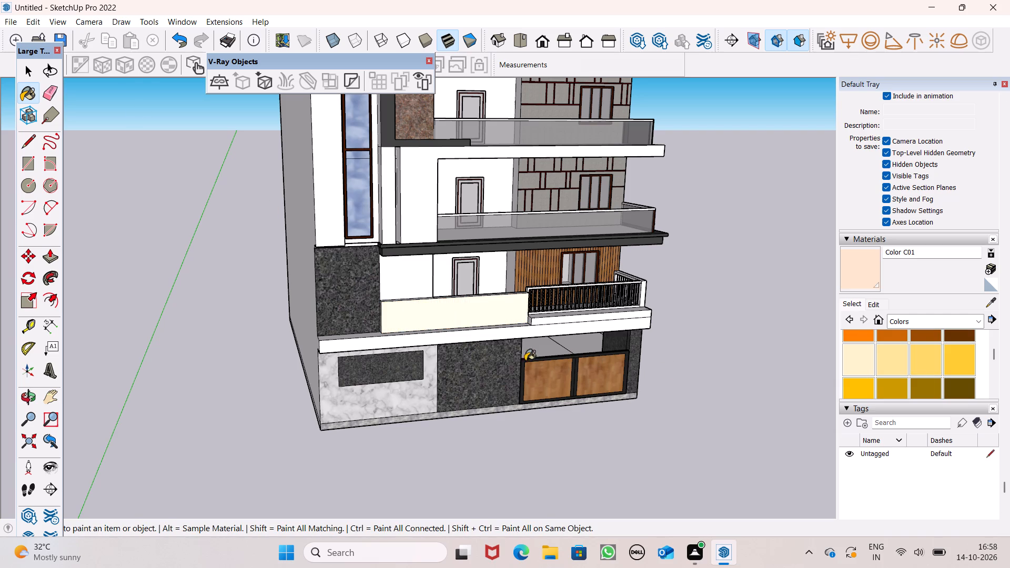
# Paint the front face of the lowest balcony's solid parapet with Wood Lumber ButtJoined.
pyautogui.click(935, 317)
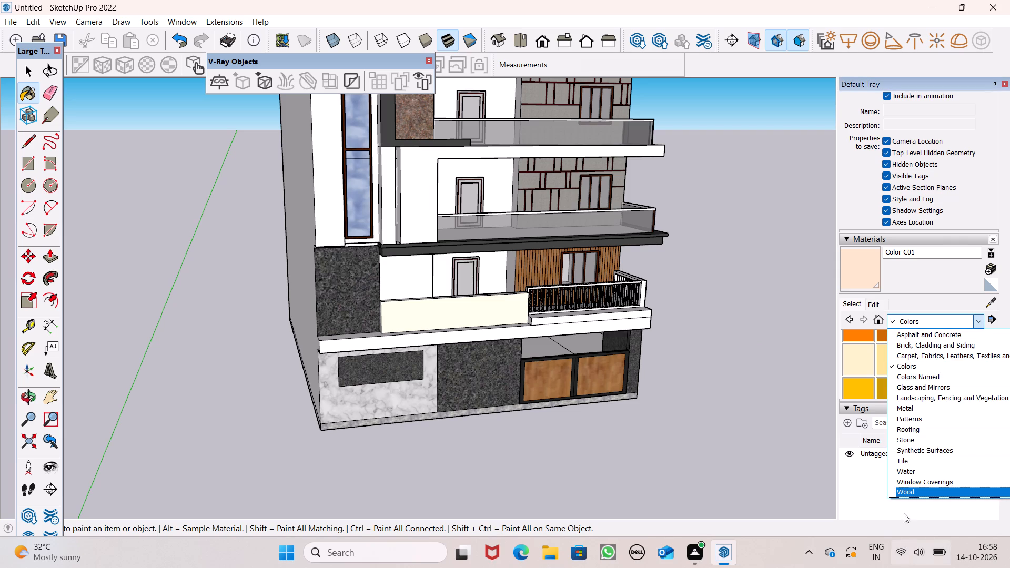
pyautogui.click(911, 494)
pyautogui.click(958, 374)
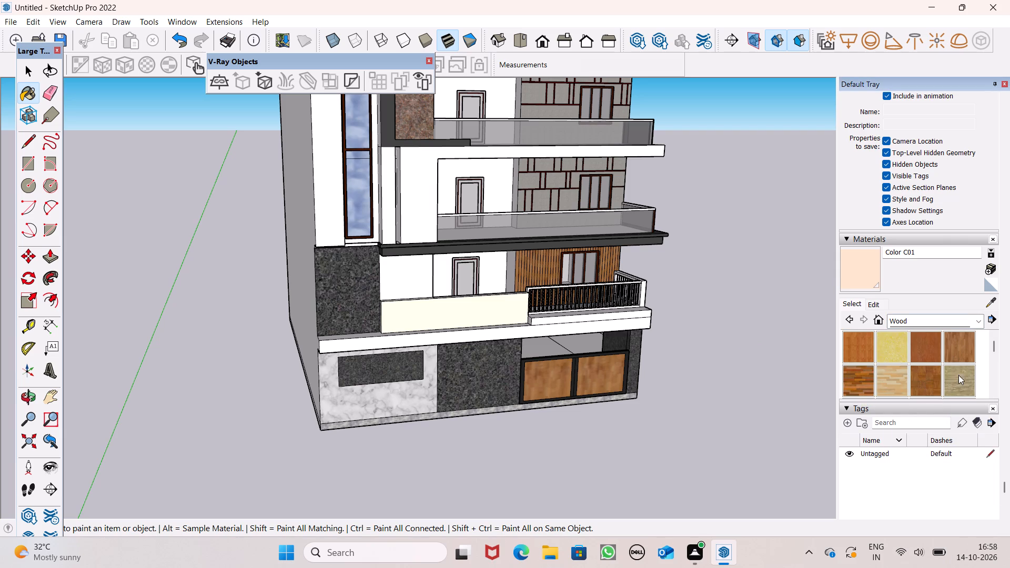
pyautogui.click(469, 321)
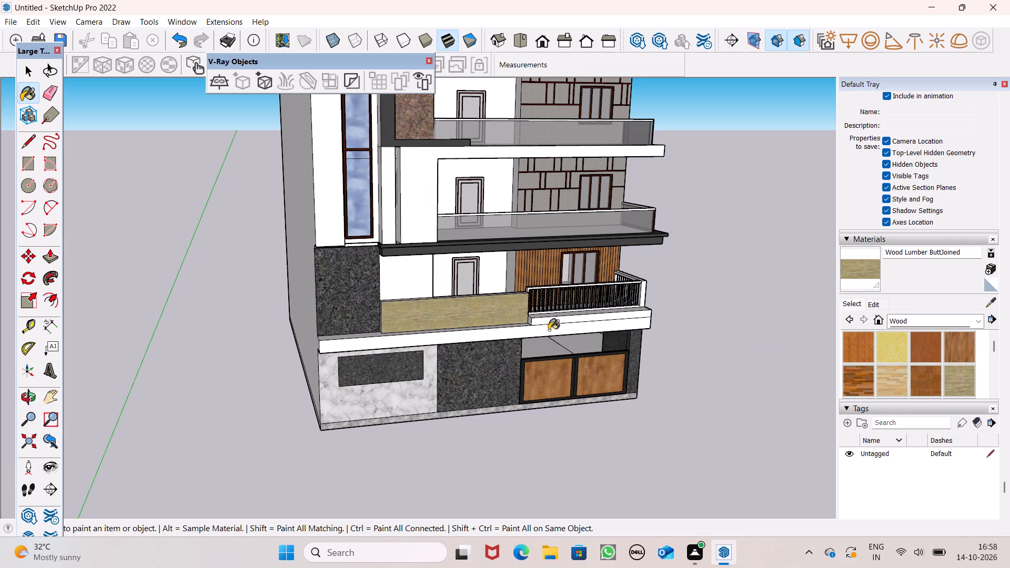
# Inspect the front facade with the lumber-finished parapet and the lowest balcony's railing up close.
pyautogui.scroll(1, 549, 331)
pyautogui.moveTo(549, 331); pyautogui.dragTo(448, 290, button='middle')
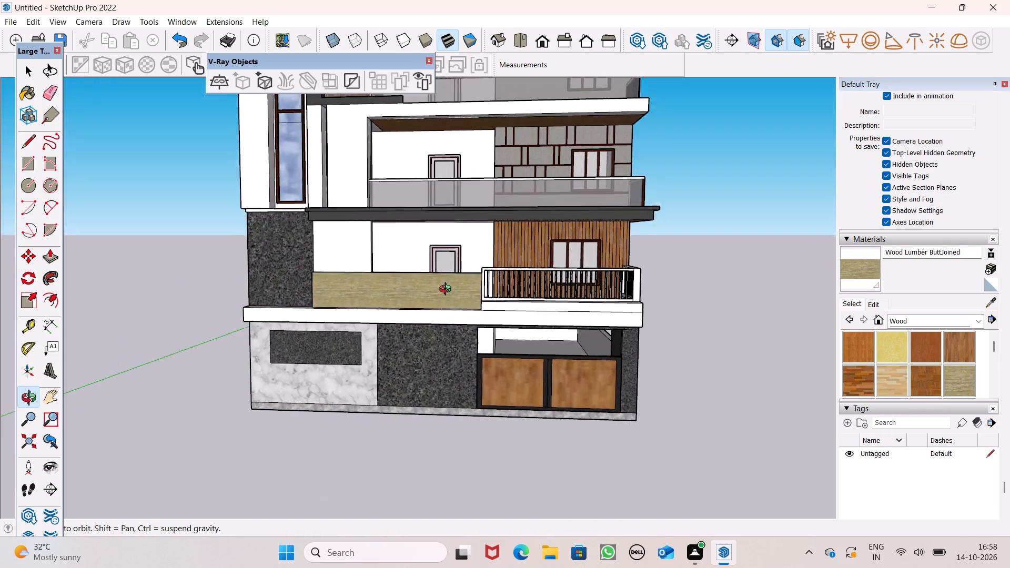
pyautogui.moveTo(448, 290); pyautogui.dragTo(470, 259, button='middle')
pyautogui.moveTo(460, 278); pyautogui.dragTo(481, 466, button='middle')
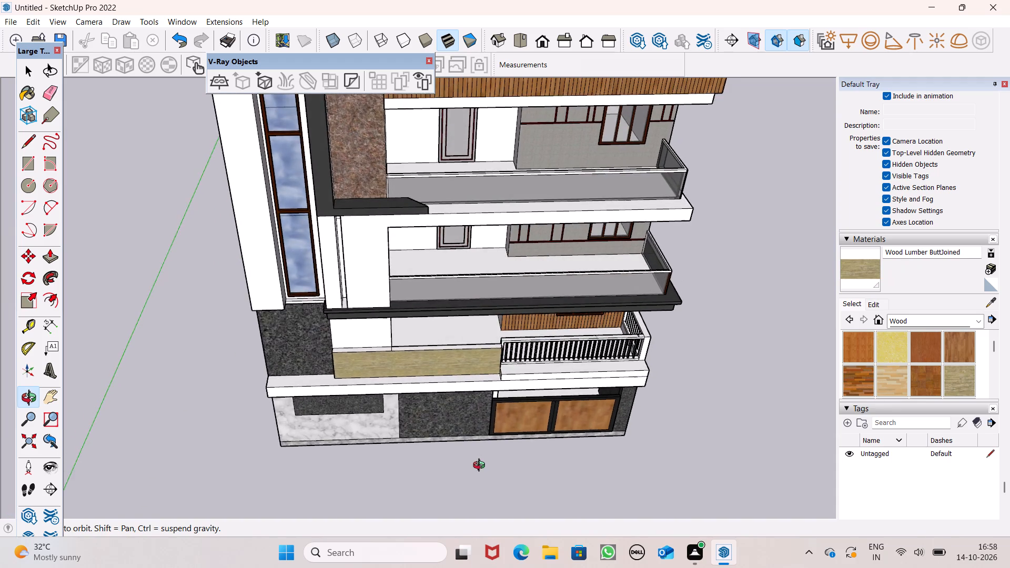
pyautogui.moveTo(481, 466); pyautogui.dragTo(468, 417, button='middle')
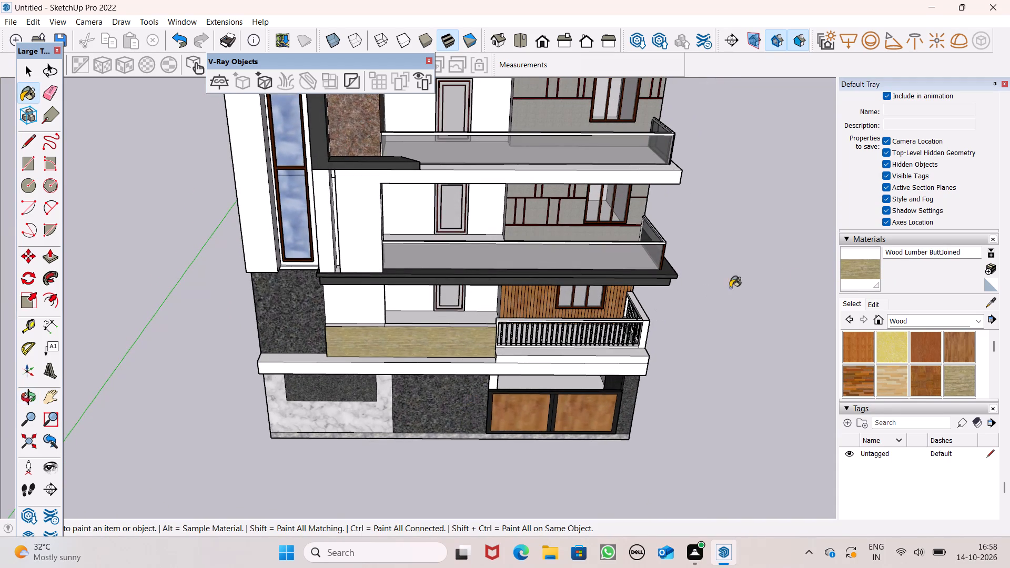
pyautogui.scroll(6, 516, 342)
pyautogui.middleClick(518, 326)
pyautogui.moveTo(626, 341); pyautogui.dragTo(596, 266, button='middle')
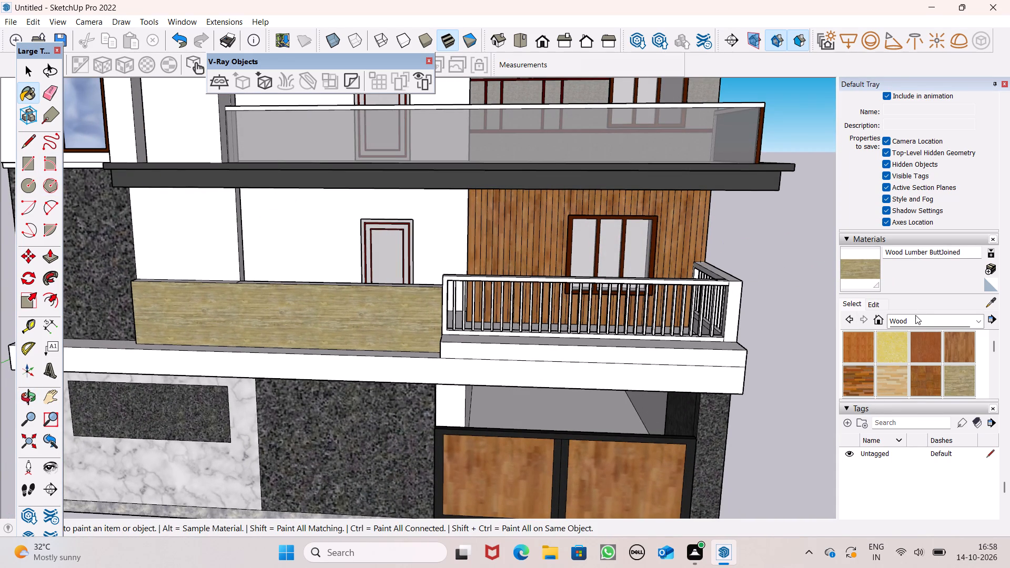
pyautogui.click(915, 316)
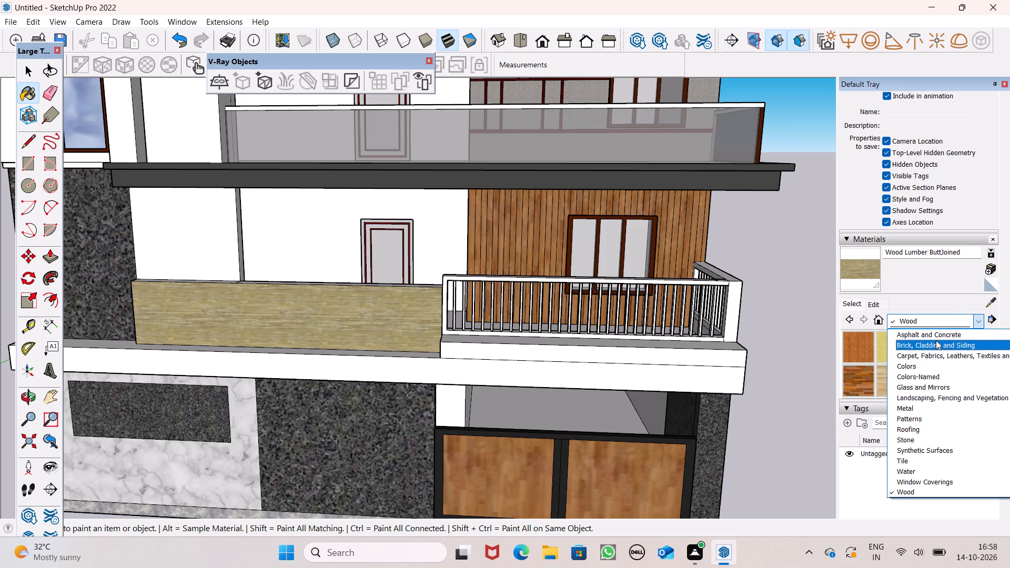
pyautogui.scroll(1, 611, 287)
pyautogui.moveTo(569, 319); pyautogui.dragTo(601, 459, button='middle')
pyautogui.scroll(-3, 637, 281)
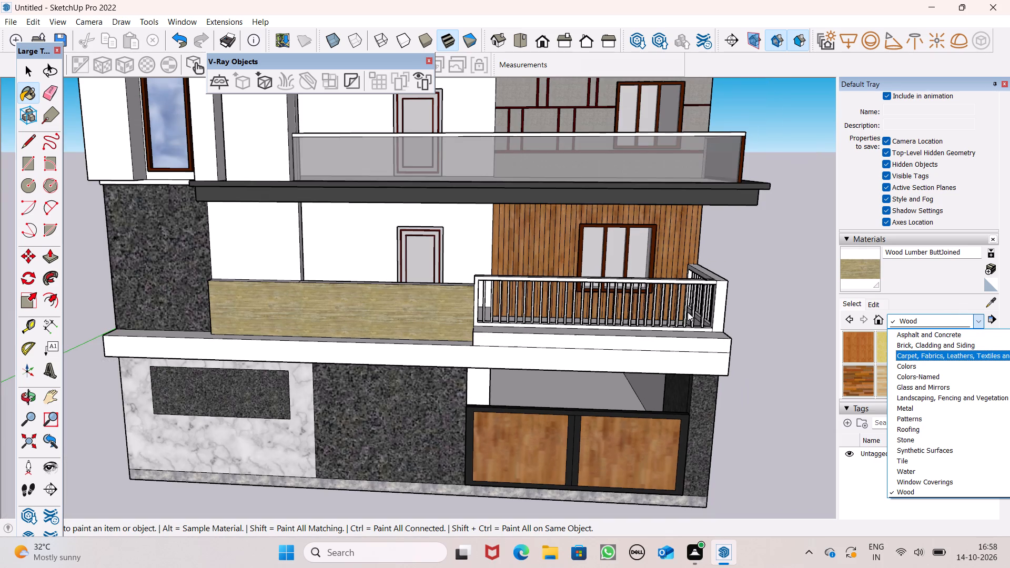
pyautogui.moveTo(694, 322); pyautogui.dragTo(726, 428, button='middle')
pyautogui.scroll(-5, 674, 248)
pyautogui.moveTo(698, 260); pyautogui.dragTo(685, 354, button='middle')
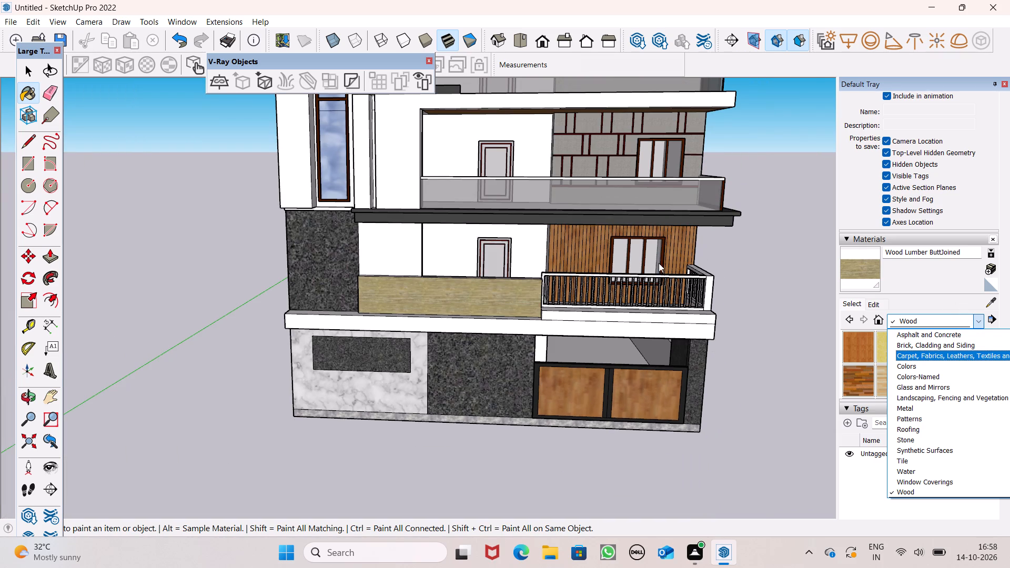
pyautogui.scroll(8, 659, 262)
pyautogui.moveTo(695, 331); pyautogui.dragTo(742, 393, button='middle')
pyautogui.scroll(2, 724, 404)
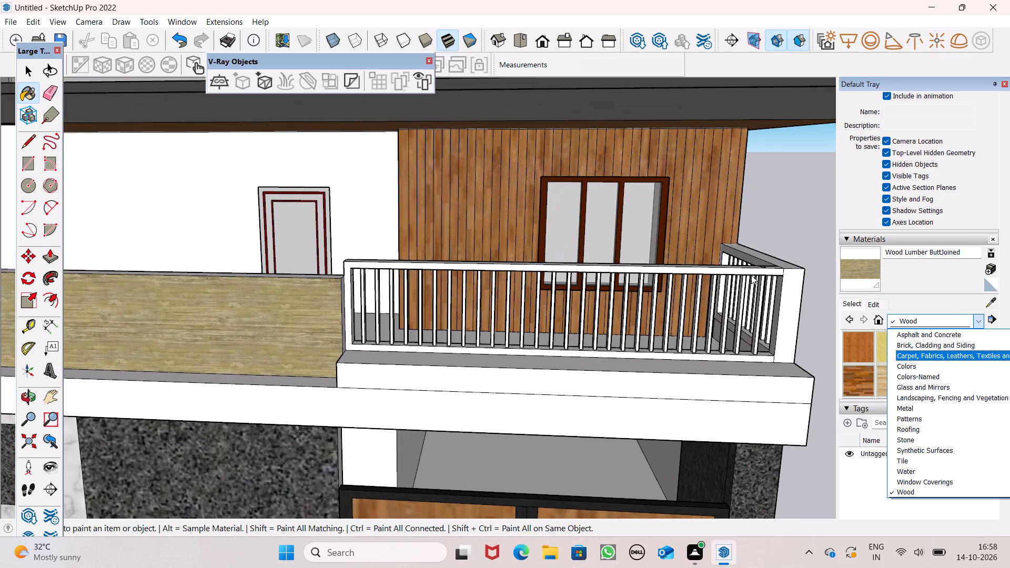
pyautogui.scroll(-3, 739, 250)
pyautogui.moveTo(731, 268); pyautogui.dragTo(781, 361, button='middle')
pyautogui.scroll(1, 781, 361)
pyautogui.scroll(6, 772, 216)
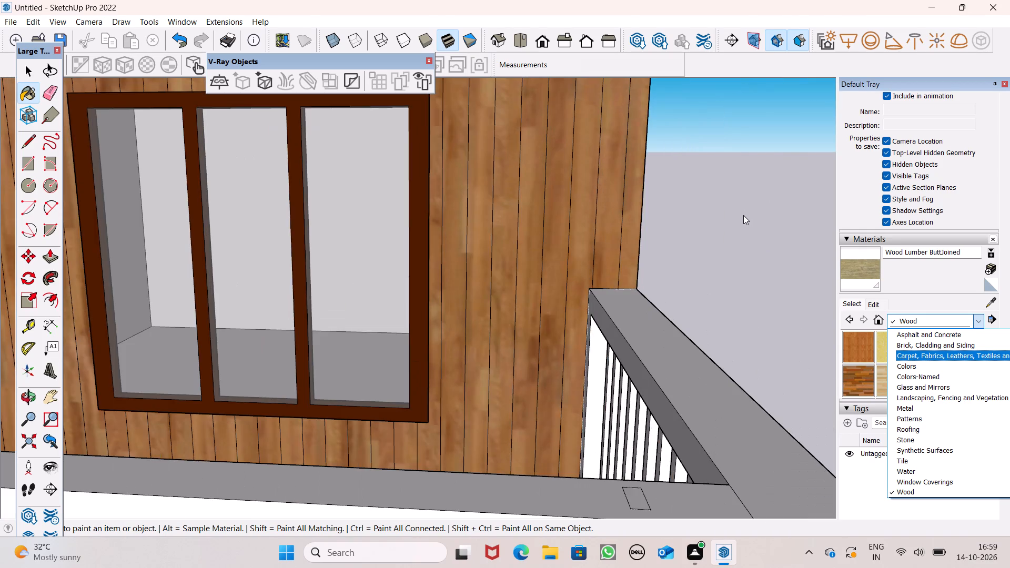
pyautogui.scroll(-3, 743, 215)
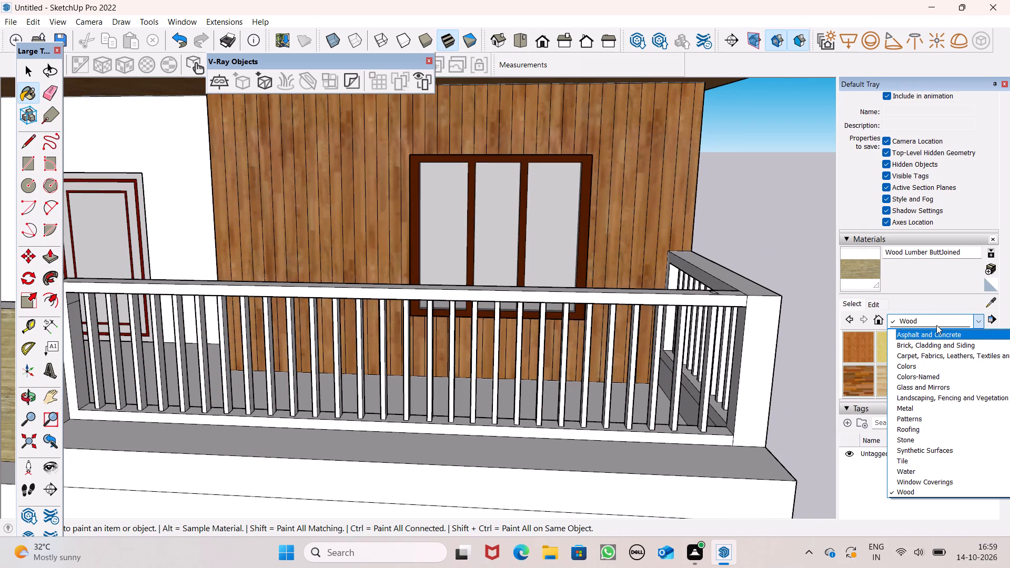
# Paint the lowest balcony railing's corner post, front frame and top faces with Color M07 from the Colors collection.
pyautogui.click(921, 366)
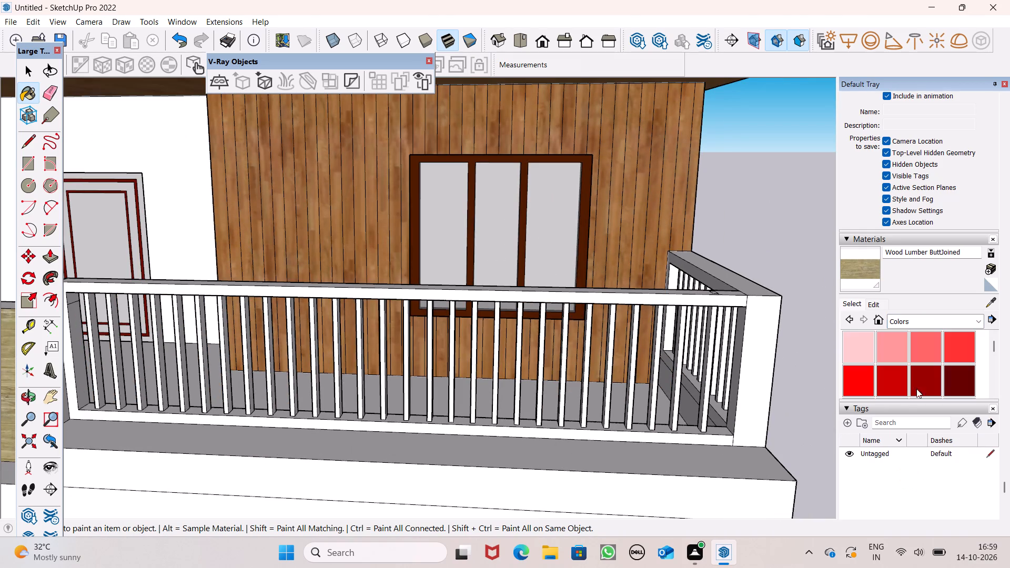
pyautogui.scroll(-11, 944, 374)
pyautogui.scroll(1, 944, 360)
pyautogui.scroll(-4, 945, 361)
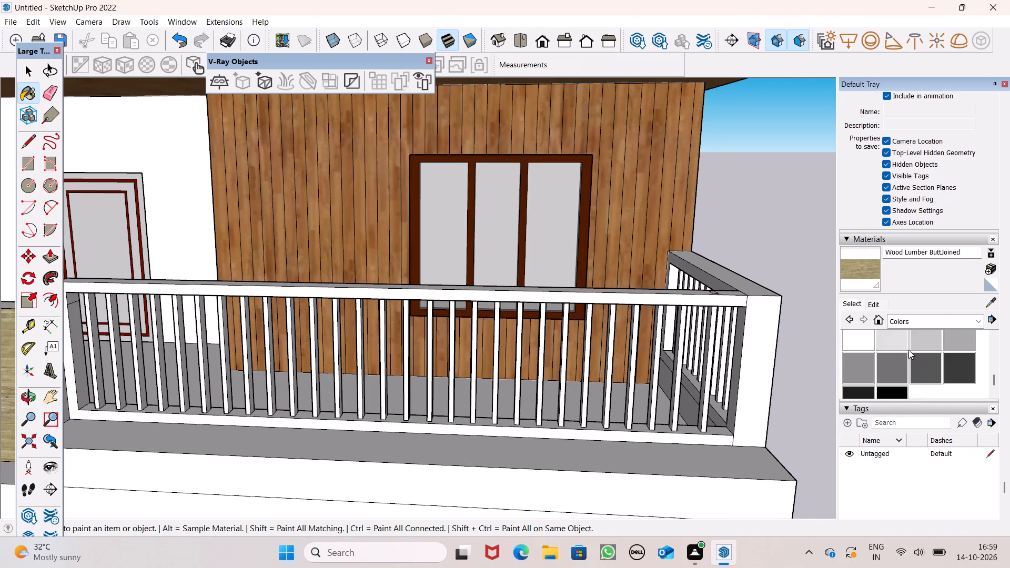
pyautogui.scroll(1, 912, 360)
pyautogui.click(956, 372)
pyautogui.click(775, 311)
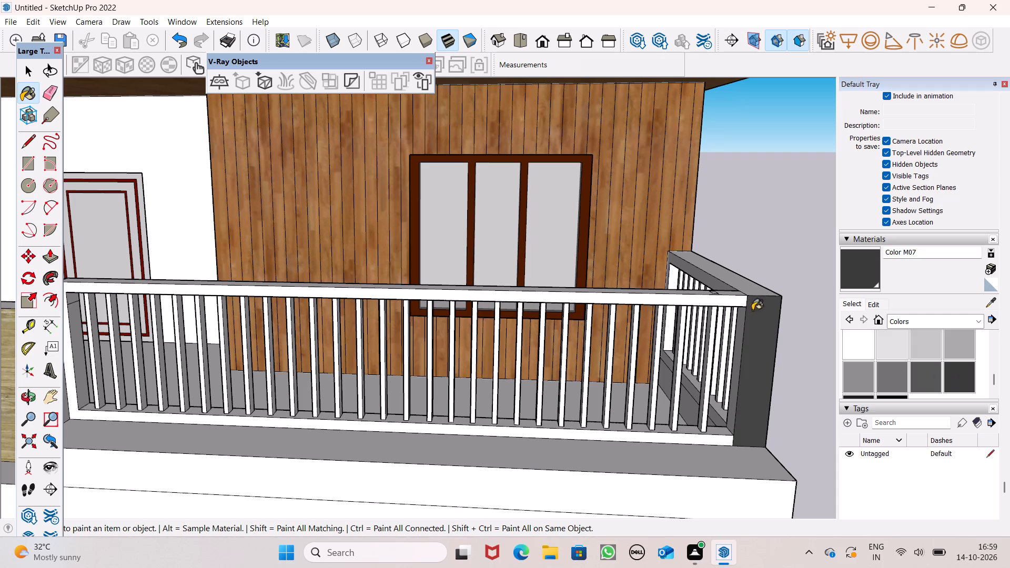
pyautogui.click(731, 304)
pyautogui.scroll(1, 738, 303)
pyautogui.moveTo(739, 303); pyautogui.dragTo(488, 390, button='middle')
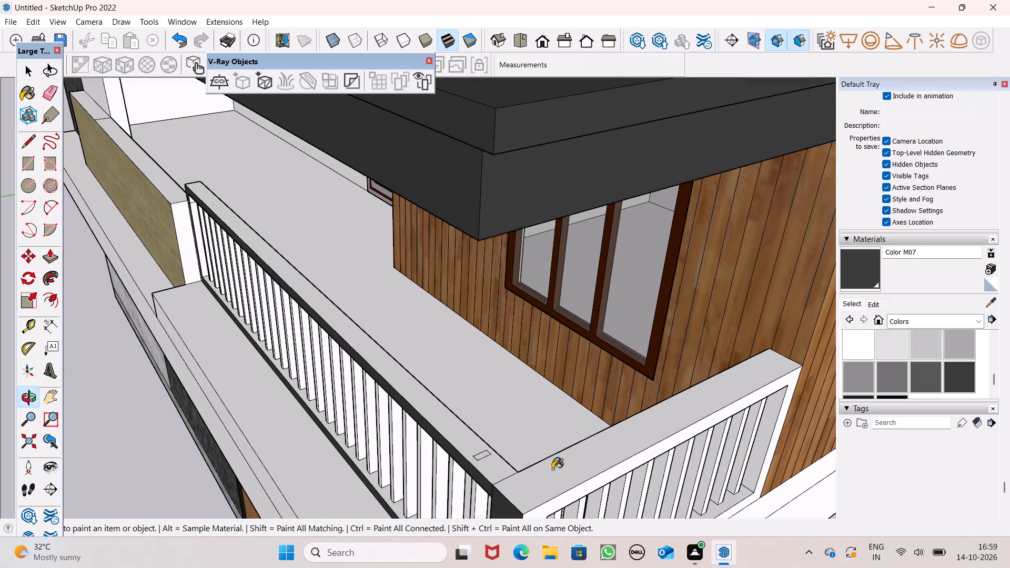
pyautogui.moveTo(554, 471); pyautogui.dragTo(543, 471)
pyautogui.click(476, 471)
pyautogui.click(482, 461)
pyautogui.click(484, 453)
# Paint the railing's side frame with Color M07, including the inner faces of its end post and bottom rail.
pyautogui.scroll(-1, 482, 378)
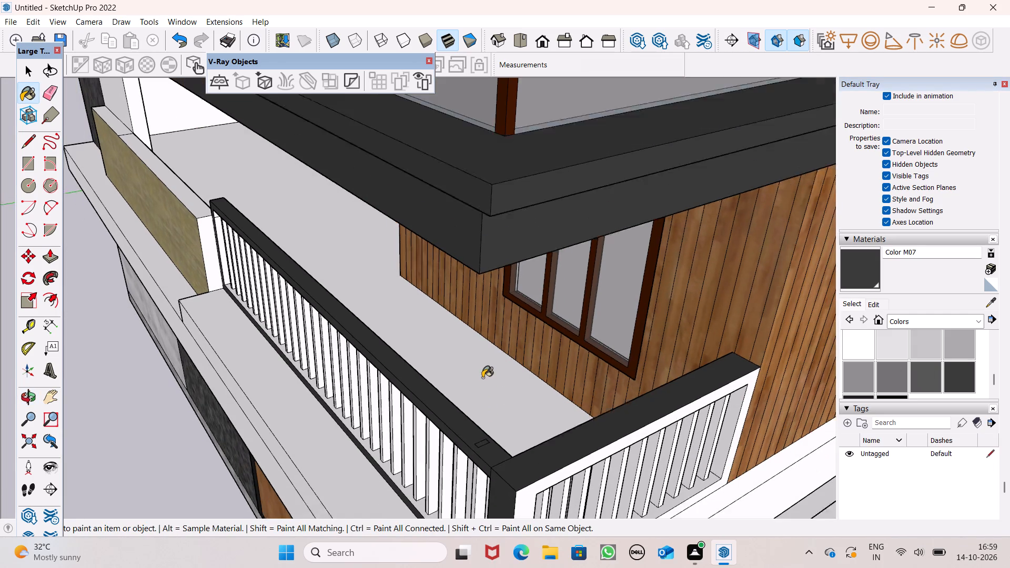
pyautogui.scroll(-2, 482, 378)
pyautogui.moveTo(548, 469); pyautogui.dragTo(467, 353, button='middle')
pyautogui.click(417, 379)
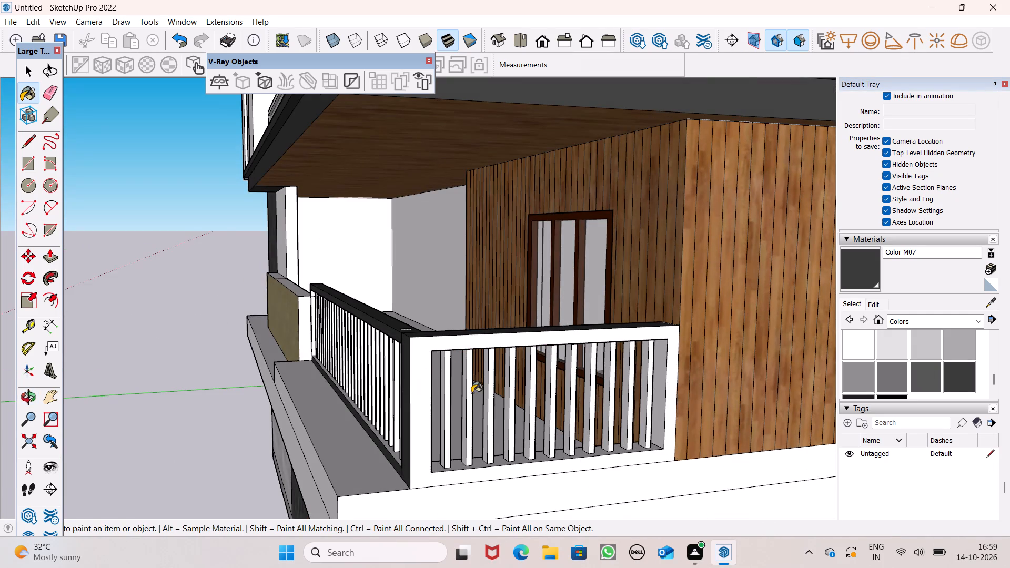
pyautogui.scroll(4, 472, 394)
pyautogui.scroll(-1, 429, 449)
pyautogui.click(454, 494)
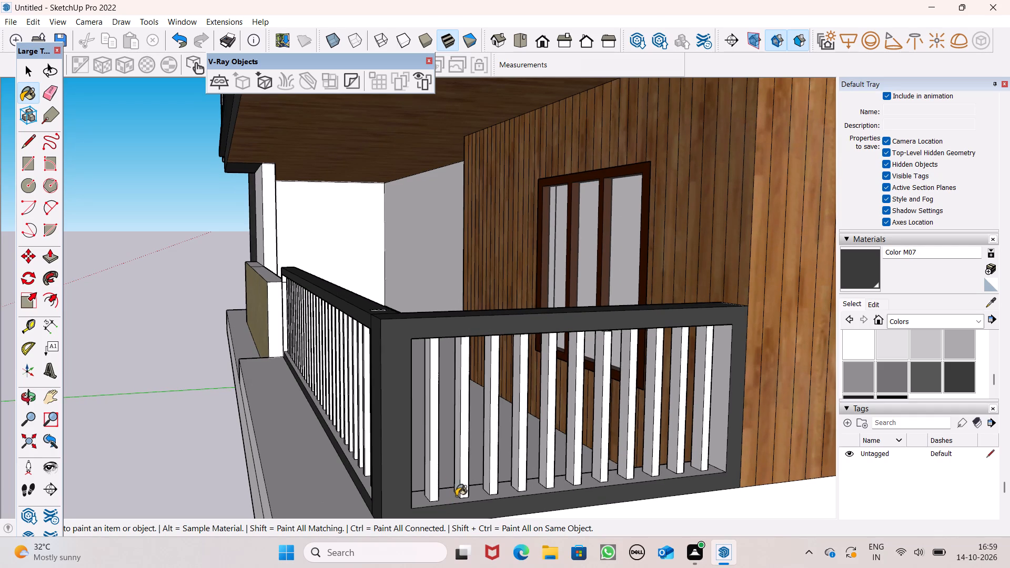
pyautogui.click(720, 430)
pyautogui.click(651, 476)
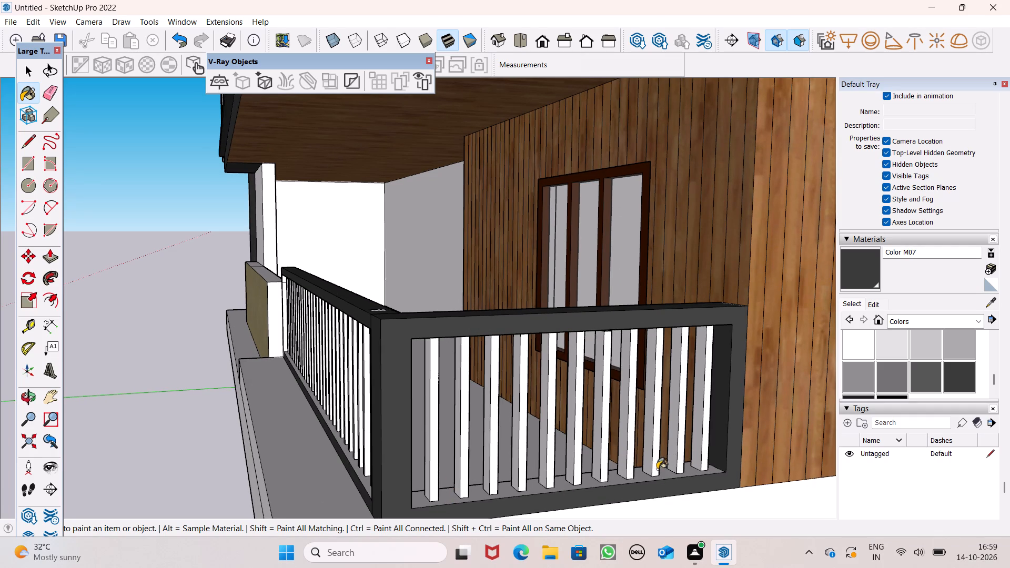
pyautogui.click(635, 476)
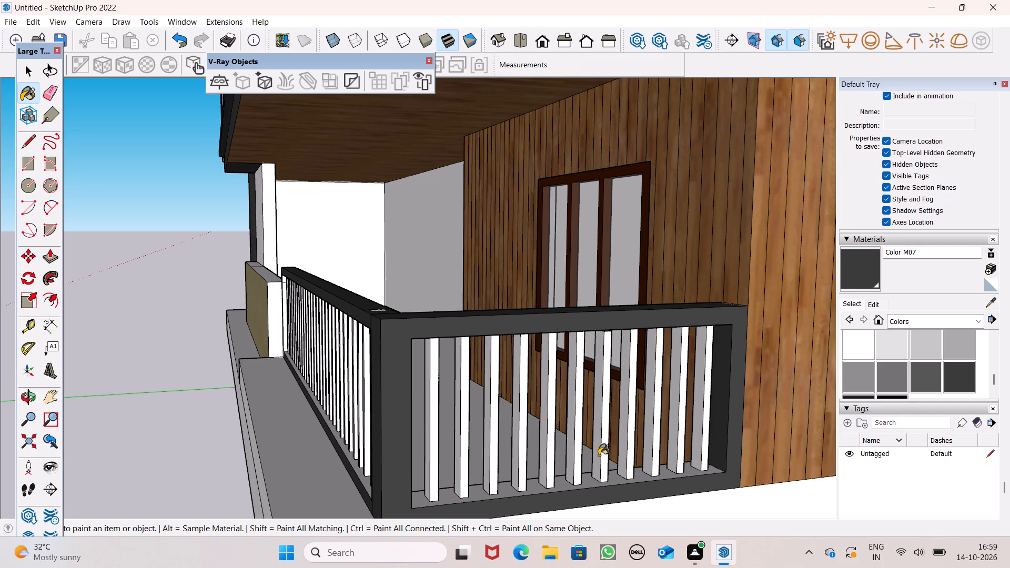
# Paint the front and side faces of the five side-railing balusters nearest the wood-clad wall with Color M07.
pyautogui.click(599, 455)
pyautogui.scroll(6, 608, 457)
pyautogui.click(588, 459)
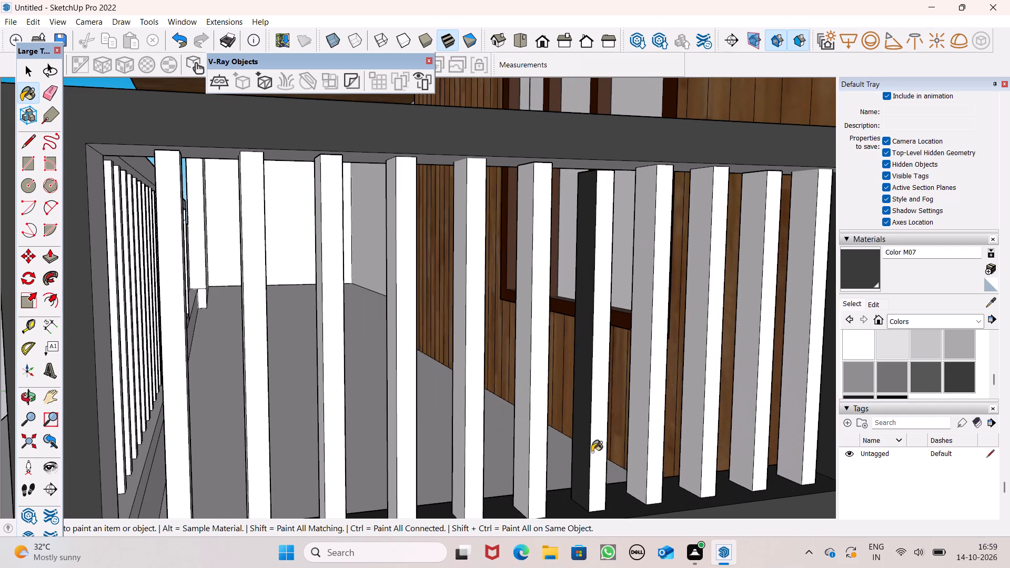
pyautogui.click(592, 452)
pyautogui.click(638, 444)
pyautogui.click(653, 439)
pyautogui.moveTo(690, 433); pyautogui.dragTo(706, 431)
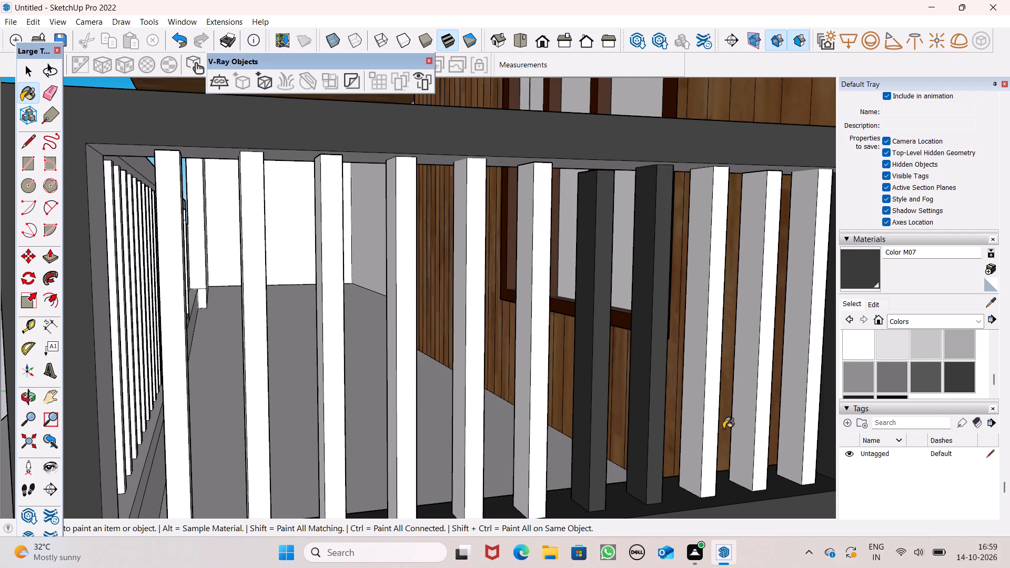
pyautogui.click(703, 429)
pyautogui.click(692, 430)
pyautogui.click(756, 419)
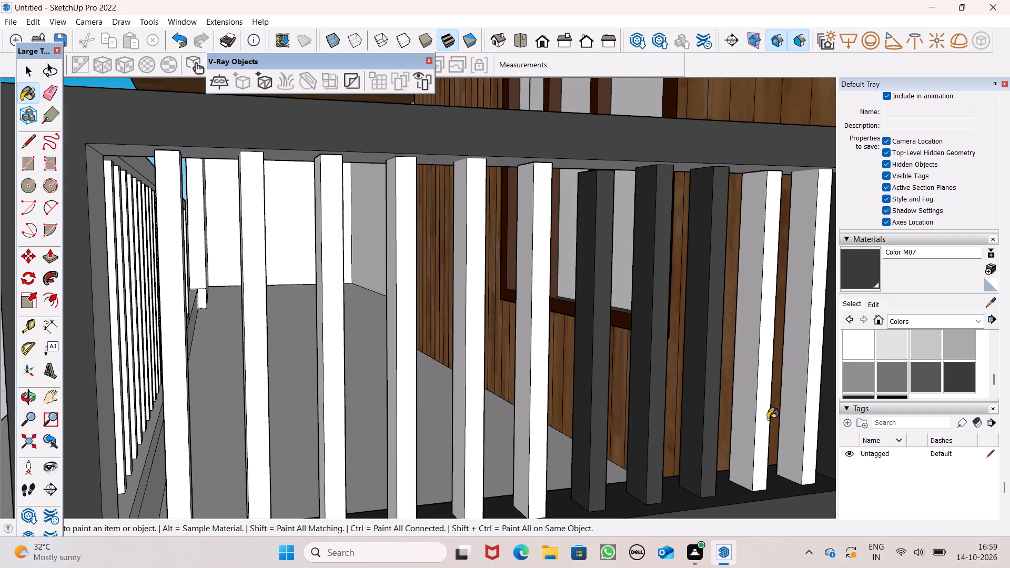
pyautogui.moveTo(767, 419); pyautogui.dragTo(761, 419)
pyautogui.click(756, 419)
pyautogui.click(750, 418)
pyautogui.click(809, 399)
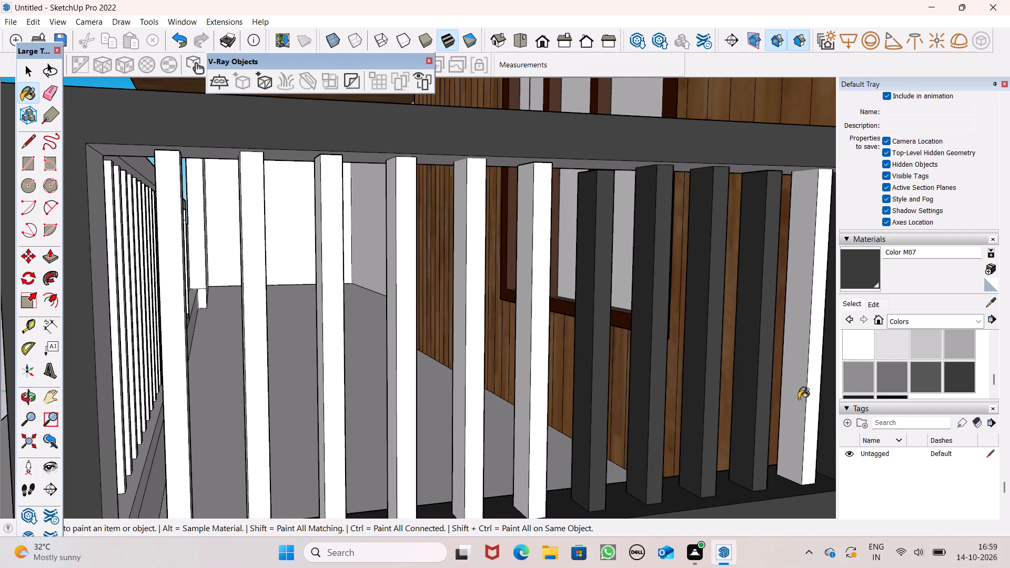
pyautogui.click(799, 399)
# Paint the front and side faces of the next four side-railing balusters toward the corner post with Color M07.
pyautogui.click(538, 355)
pyautogui.click(521, 355)
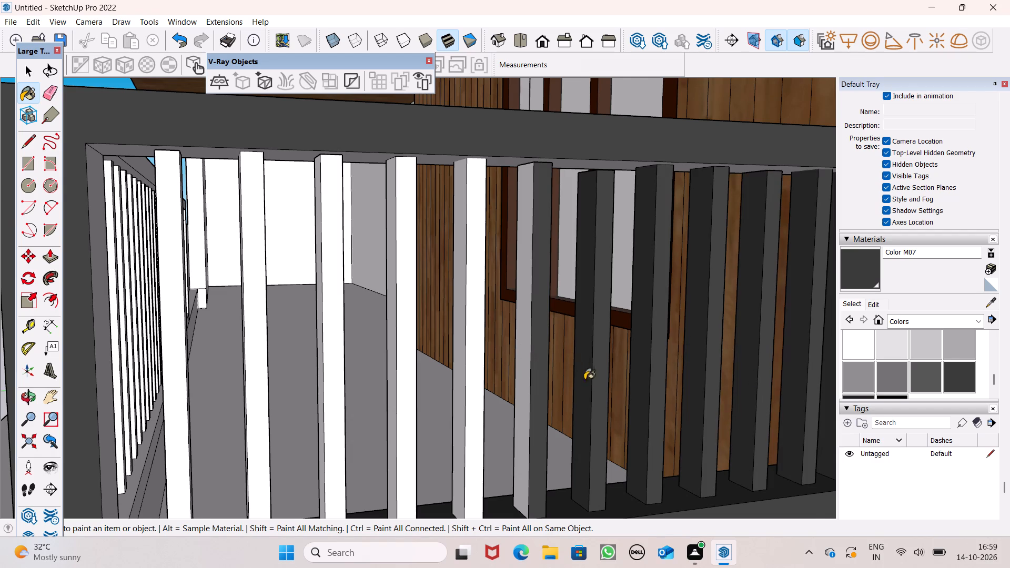
pyautogui.moveTo(589, 383); pyautogui.dragTo(662, 386, button='middle')
pyautogui.click(524, 358)
pyautogui.click(537, 358)
pyautogui.moveTo(466, 358); pyautogui.dragTo(474, 358)
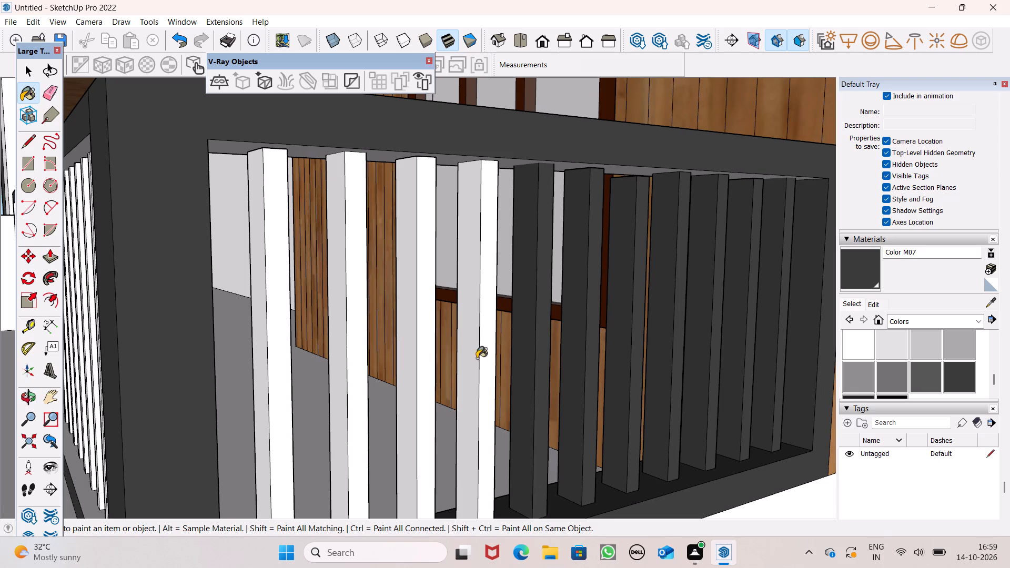
pyautogui.click(485, 357)
pyautogui.click(422, 355)
pyautogui.click(418, 354)
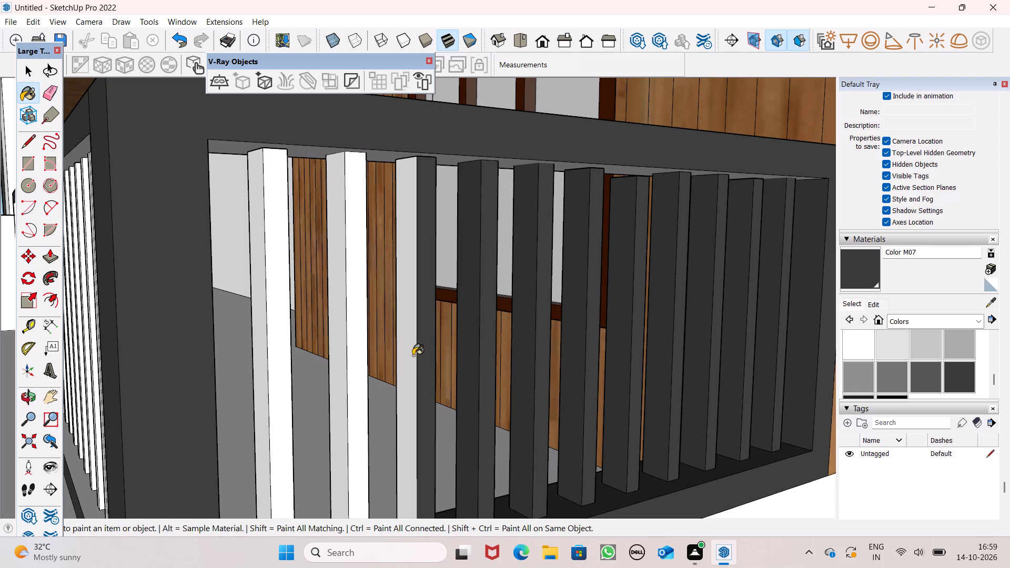
pyautogui.click(413, 356)
# Paint the front and side faces of the two side-railing balusters nearest the corner post with Color M07.
pyautogui.scroll(-5, 453, 321)
pyautogui.moveTo(447, 360); pyautogui.dragTo(550, 362, button='middle')
pyautogui.moveTo(547, 364); pyautogui.dragTo(529, 364, button='middle')
pyautogui.scroll(4, 478, 364)
pyautogui.scroll(-1, 479, 364)
pyautogui.scroll(1, 479, 364)
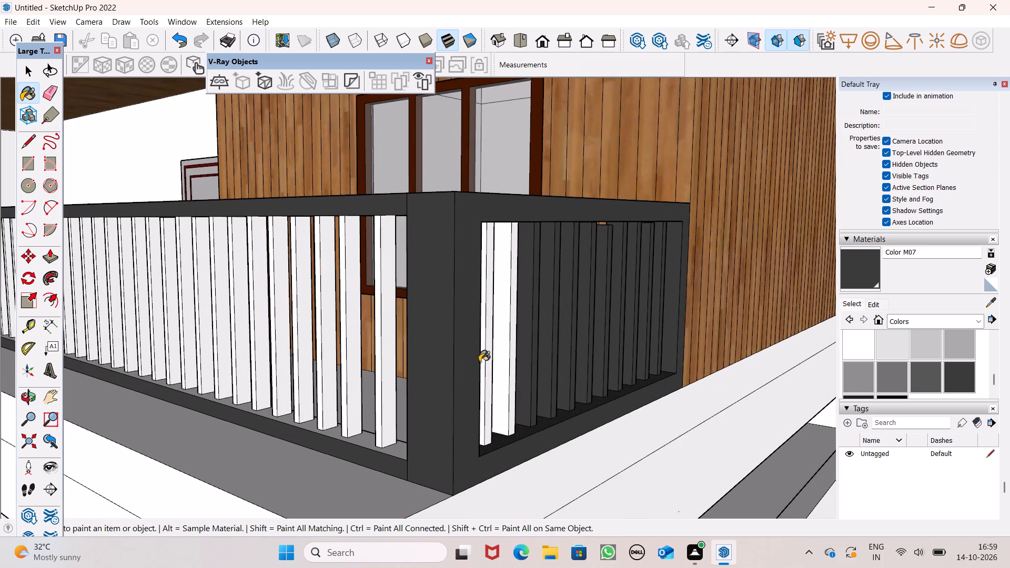
pyautogui.scroll(3, 482, 362)
pyautogui.moveTo(556, 366); pyautogui.dragTo(484, 377, button='middle')
pyautogui.scroll(6, 367, 382)
pyautogui.click(365, 379)
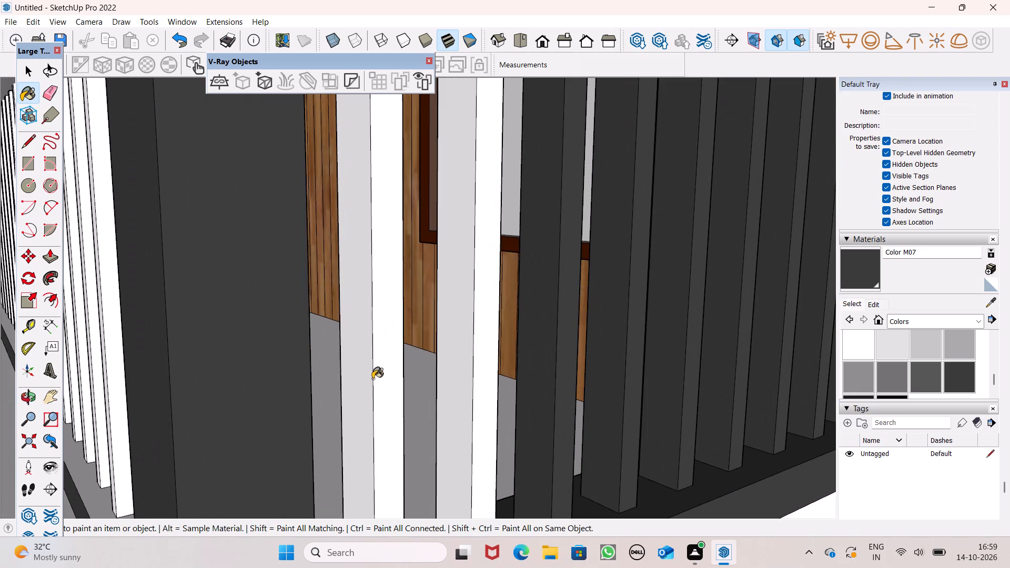
pyautogui.click(380, 374)
pyautogui.moveTo(448, 363); pyautogui.dragTo(454, 363)
pyautogui.click(485, 363)
# Paint the unpainted opposite side faces of the side-railing balusters with Color M07, working from the corner post toward the wall.
pyautogui.scroll(-3, 541, 369)
pyautogui.scroll(1, 541, 369)
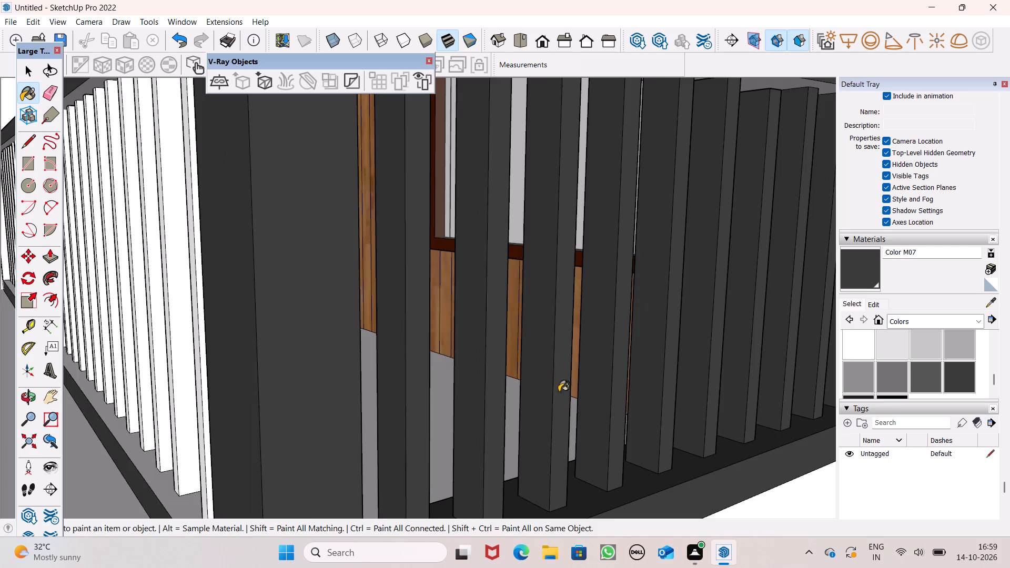
pyautogui.moveTo(559, 392); pyautogui.dragTo(247, 396, button='middle')
pyautogui.click(218, 351)
pyautogui.click(175, 341)
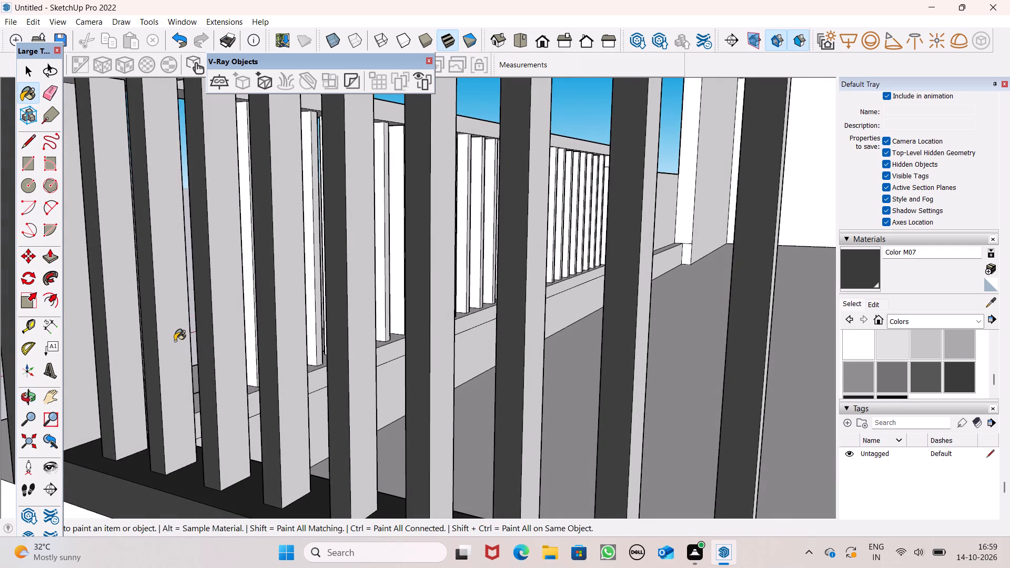
pyautogui.click(114, 340)
pyautogui.click(295, 330)
pyautogui.click(367, 335)
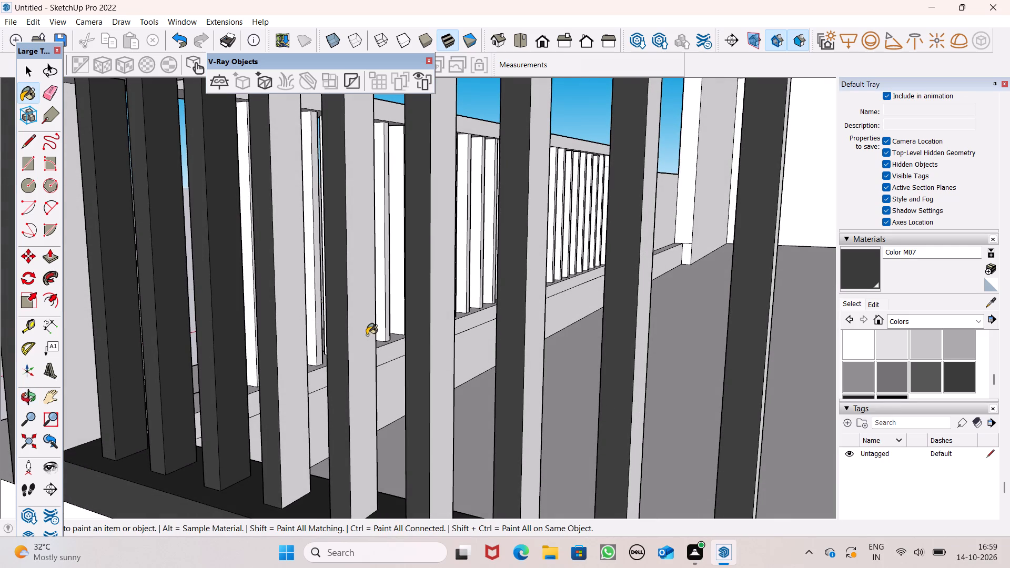
pyautogui.click(431, 332)
pyautogui.click(533, 336)
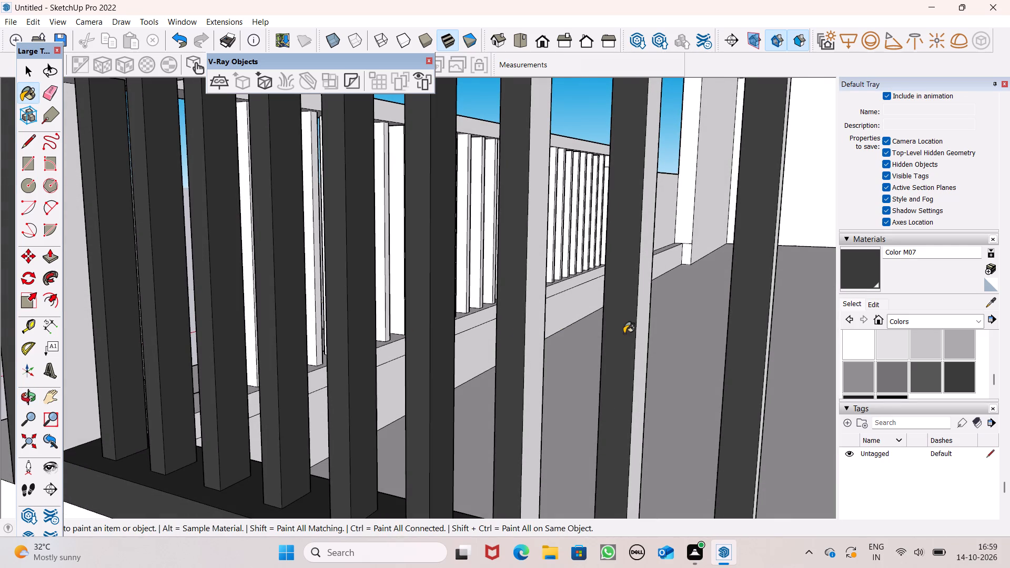
pyautogui.click(645, 342)
# Paint the corner post's inner face and the remaining side faces of the balusters nearest the wood-clad wall with Color M07.
pyautogui.scroll(-3, 644, 324)
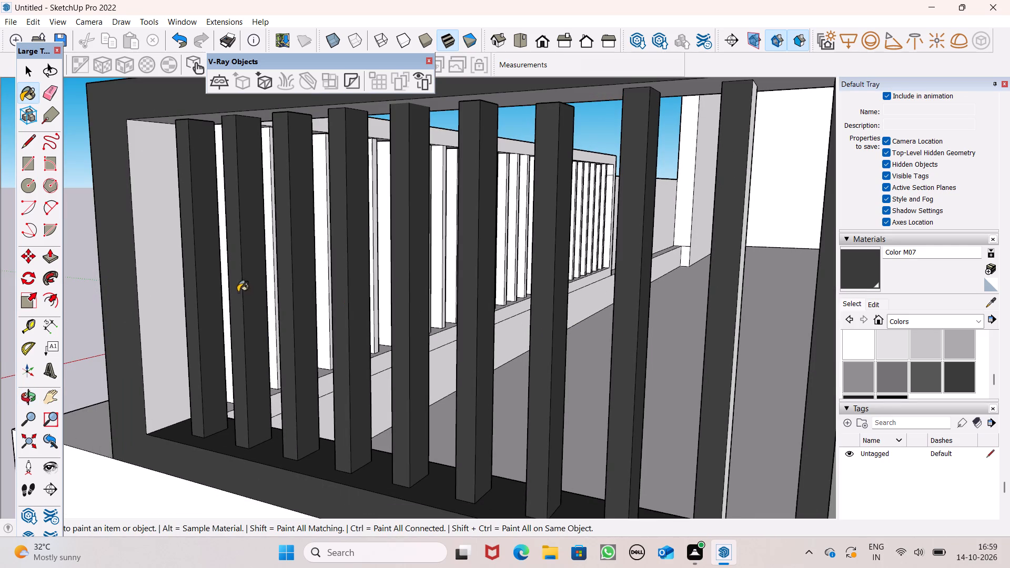
pyautogui.click(156, 284)
pyautogui.scroll(-4, 240, 269)
pyautogui.moveTo(455, 354); pyautogui.dragTo(381, 365, button='middle')
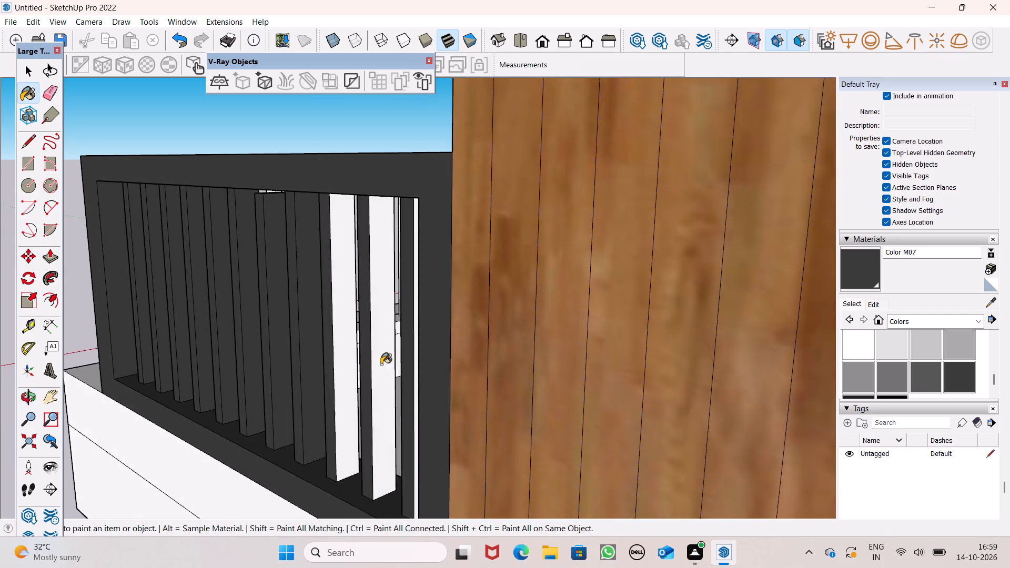
pyautogui.scroll(5, 381, 364)
pyautogui.moveTo(381, 363); pyautogui.dragTo(374, 361)
pyautogui.click(321, 352)
pyautogui.moveTo(462, 409); pyautogui.dragTo(493, 409, button='middle')
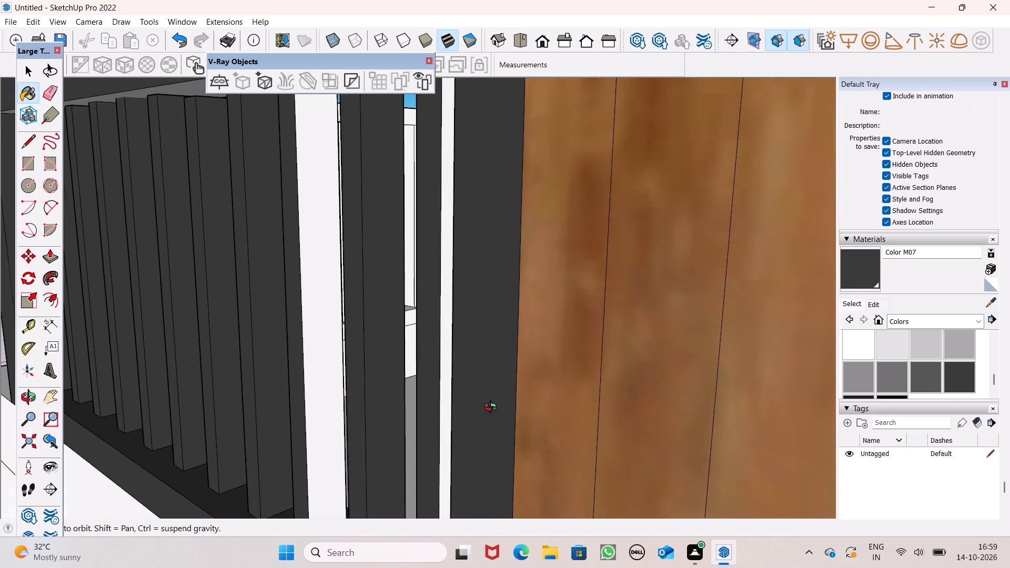
pyautogui.moveTo(493, 409); pyautogui.dragTo(506, 407, button='middle')
pyautogui.scroll(1, 506, 407)
pyautogui.click(521, 389)
# Examine the side railing from several angles, including where the balusters meet the underside of the top rail.
pyautogui.scroll(-6, 517, 367)
pyautogui.moveTo(491, 394); pyautogui.dragTo(573, 394, button='middle')
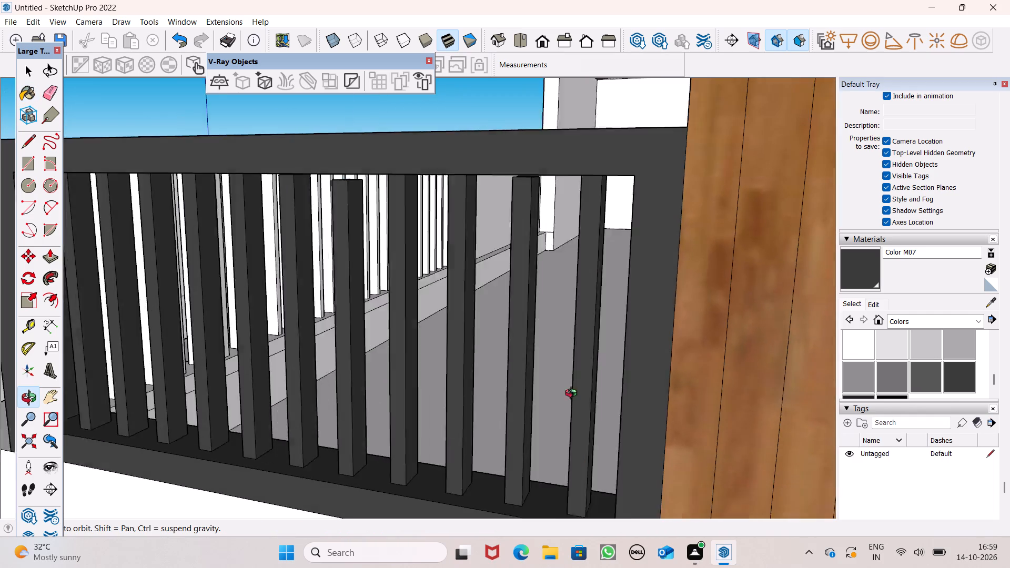
pyautogui.moveTo(573, 394); pyautogui.dragTo(684, 418, button='middle')
pyautogui.scroll(6, 465, 308)
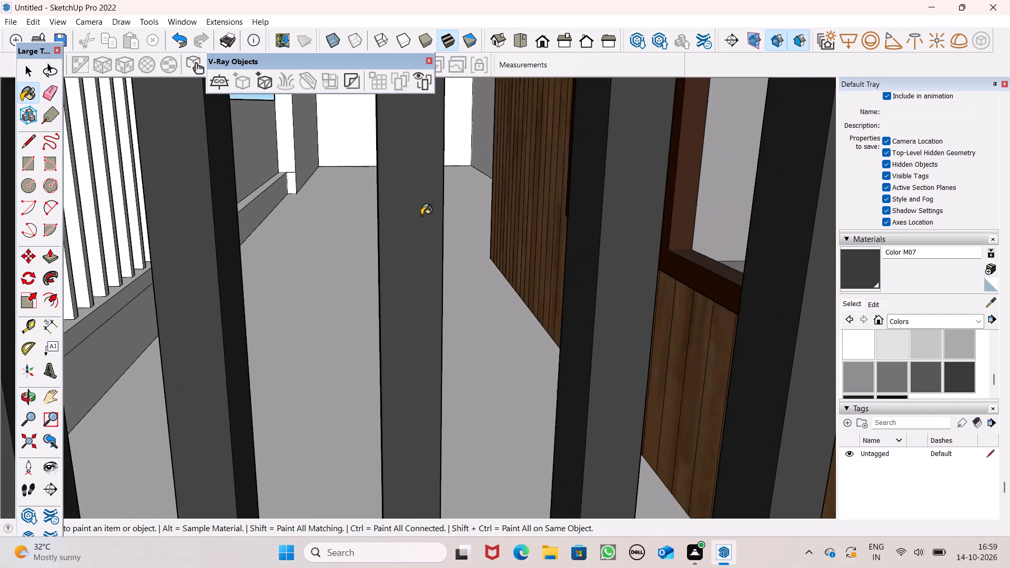
pyautogui.scroll(-4, 421, 215)
pyautogui.scroll(-4, 422, 258)
pyautogui.scroll(1, 428, 302)
pyautogui.scroll(-2, 443, 306)
pyautogui.scroll(1, 451, 292)
pyautogui.moveTo(454, 298); pyautogui.dragTo(504, 397, button='middle')
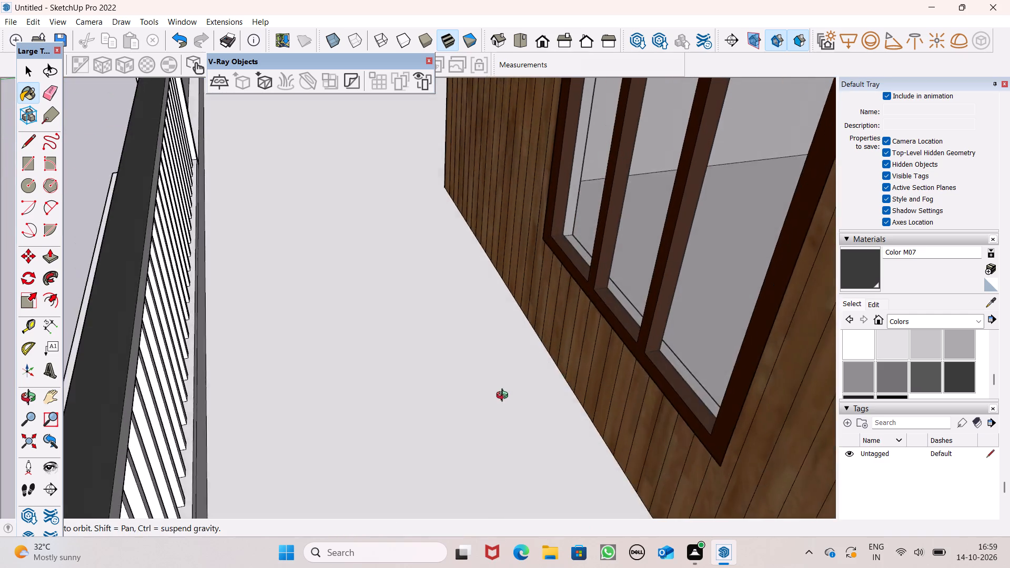
pyautogui.moveTo(504, 397); pyautogui.dragTo(504, 393, button='middle')
pyautogui.moveTo(504, 387); pyautogui.dragTo(507, 310, button='middle')
pyautogui.scroll(2, 507, 307)
pyautogui.moveTo(571, 326); pyautogui.dragTo(558, 225, button='middle')
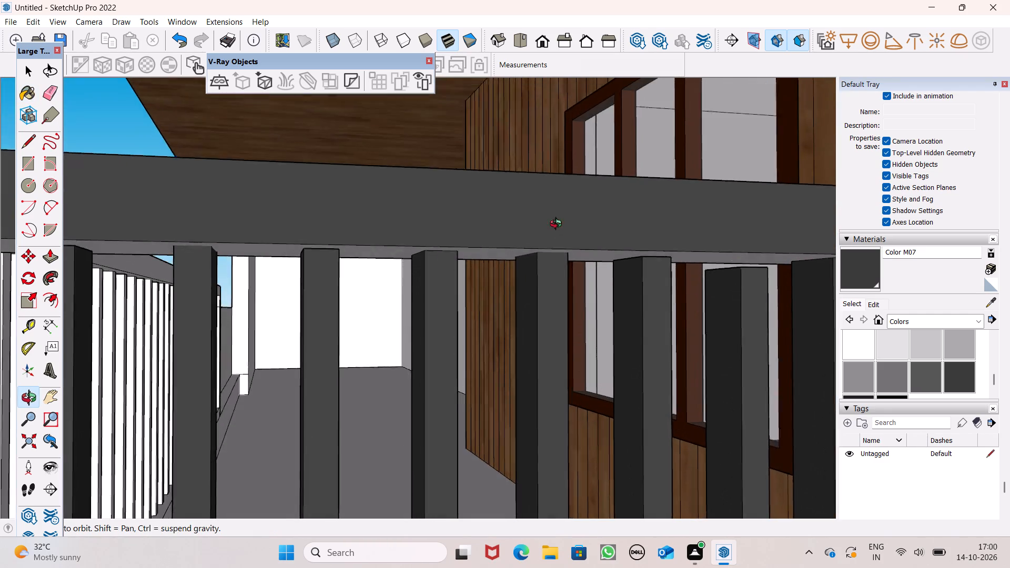
pyautogui.moveTo(558, 225); pyautogui.dragTo(558, 217, button='middle')
# Push/Pull the tops of the two short side-railing balusters up to the top rail, by 7/8" and 1/4".
pyautogui.click(60, 262)
pyautogui.scroll(1, 629, 256)
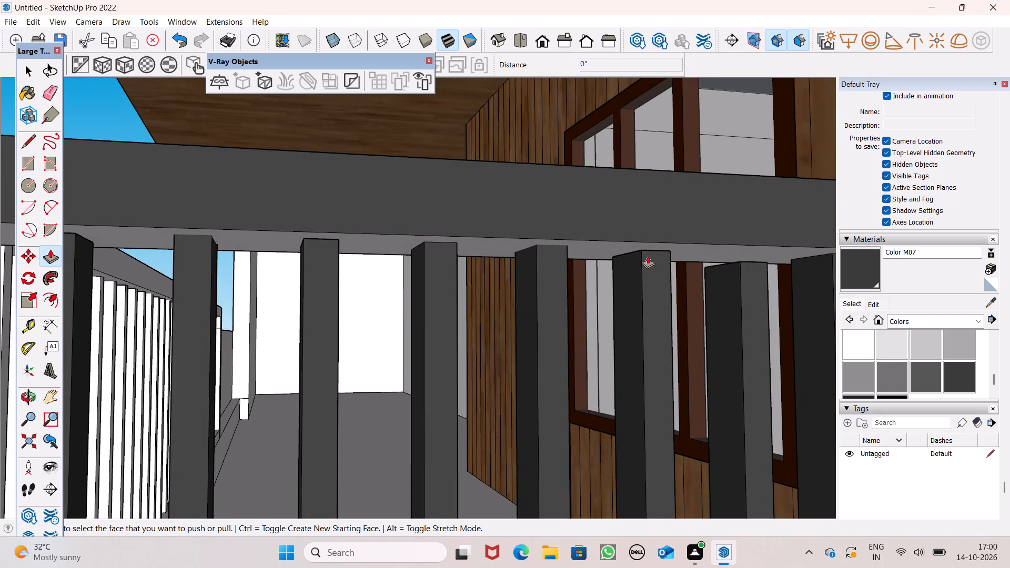
pyautogui.scroll(3, 648, 256)
pyautogui.scroll(1, 774, 257)
pyautogui.moveTo(774, 267); pyautogui.dragTo(781, 312, button='middle')
pyautogui.scroll(8, 777, 272)
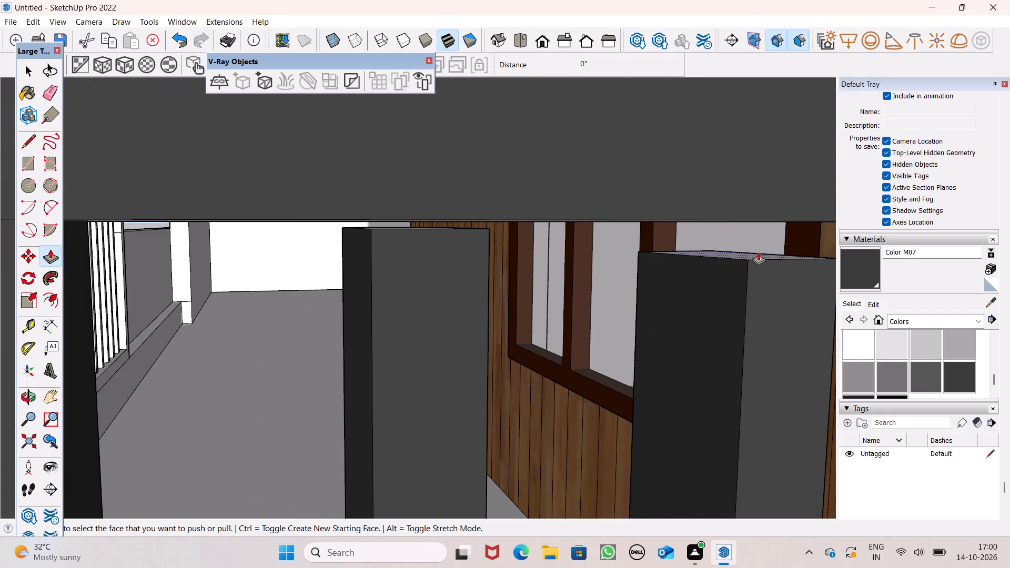
pyautogui.moveTo(756, 254); pyautogui.dragTo(736, 211)
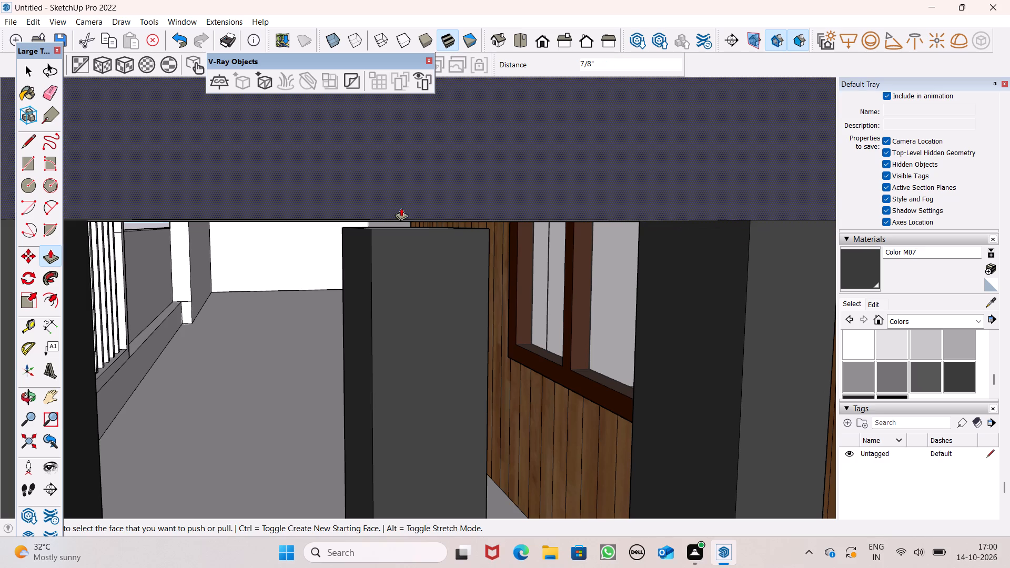
pyautogui.moveTo(390, 256); pyautogui.dragTo(403, 265, button='middle')
pyautogui.scroll(4, 395, 248)
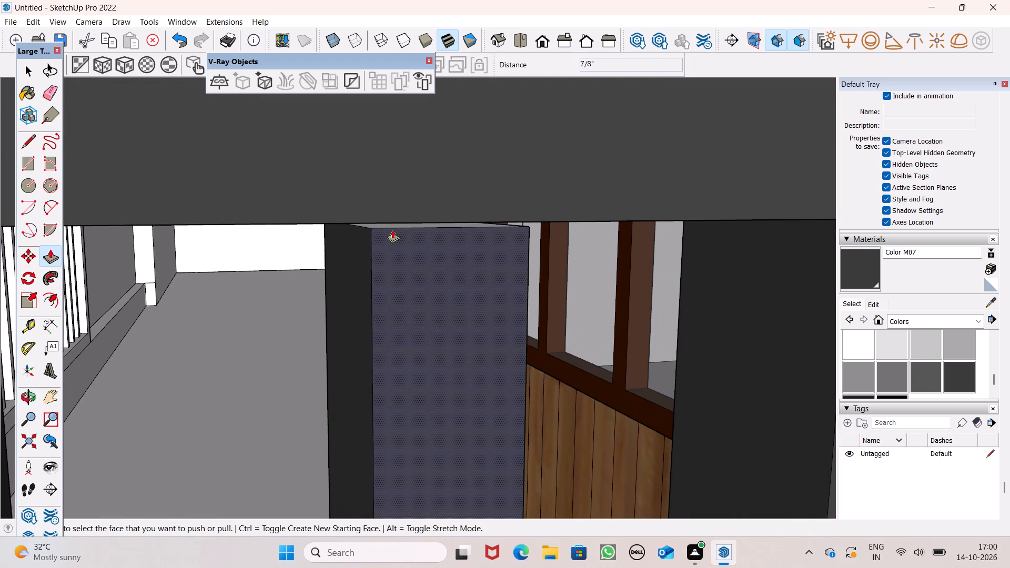
pyautogui.moveTo(393, 222); pyautogui.dragTo(393, 203)
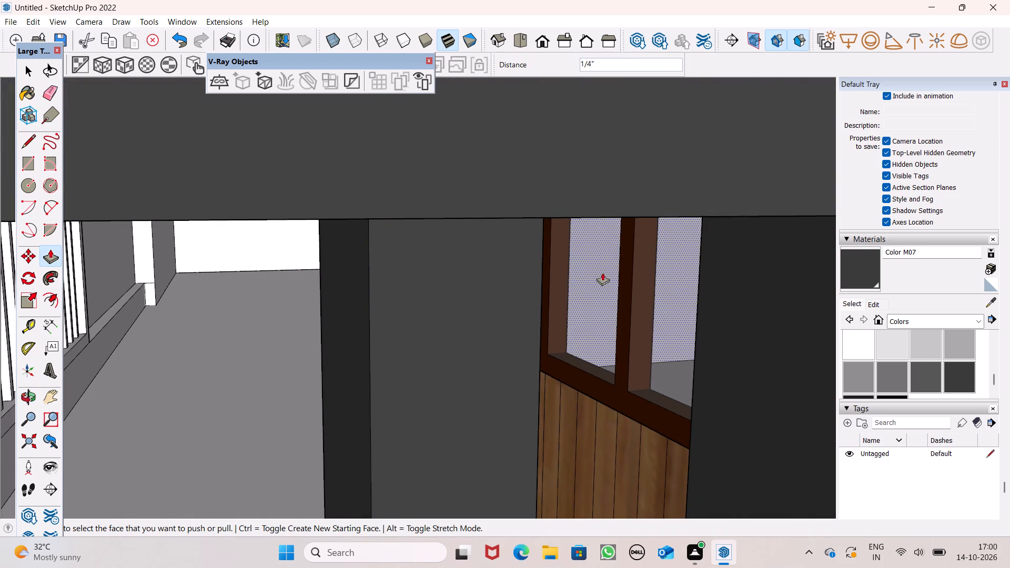
# Paint the inner face of the front railing's far end post and the top face of its bottom rail with Color M07.
pyautogui.scroll(-8, 643, 305)
pyautogui.scroll(-2, 578, 286)
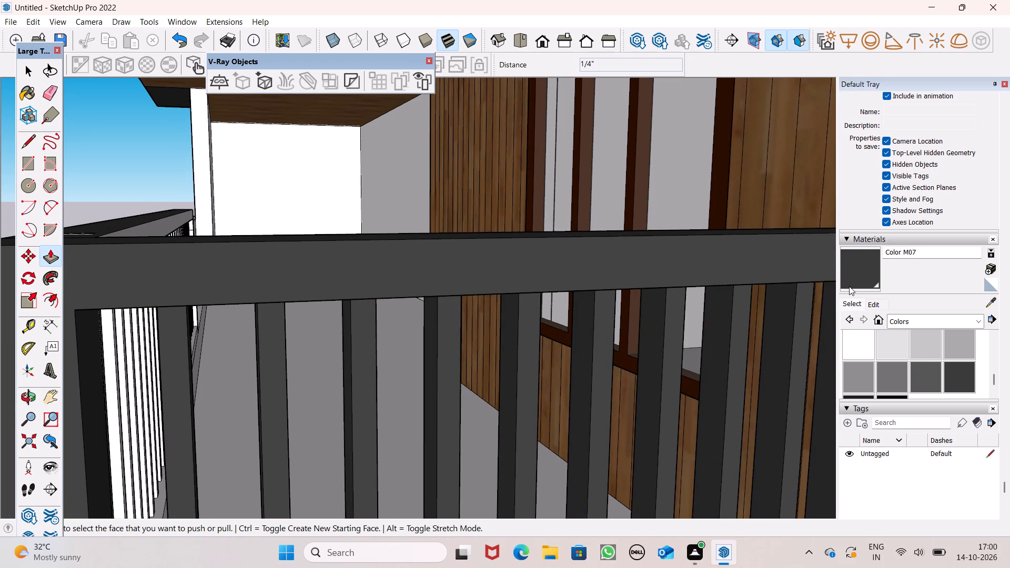
pyautogui.click(842, 278)
pyautogui.scroll(-8, 308, 243)
pyautogui.moveTo(284, 359); pyautogui.dragTo(624, 354, button='middle')
pyautogui.middleClick(624, 354)
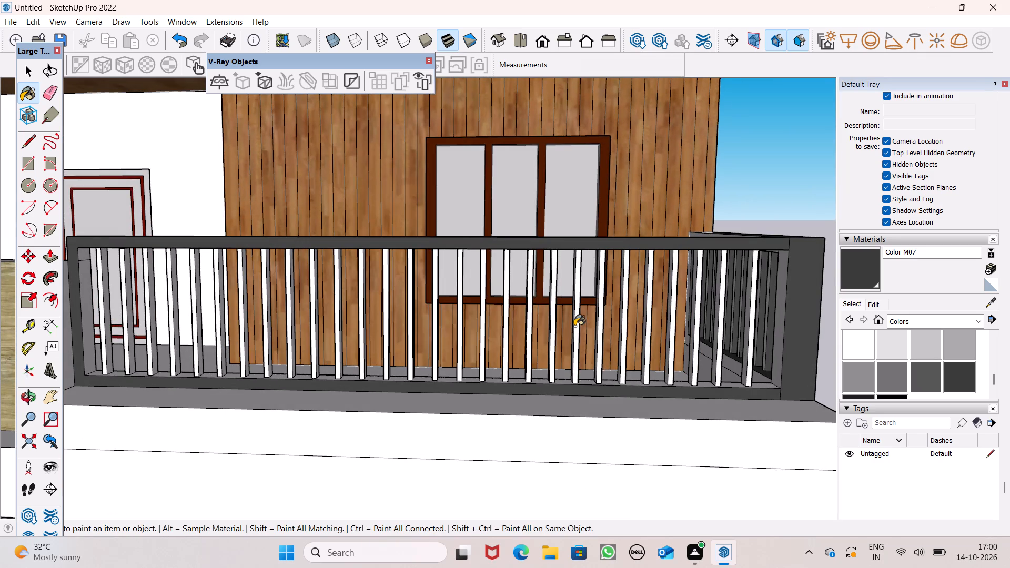
pyautogui.scroll(-2, 362, 318)
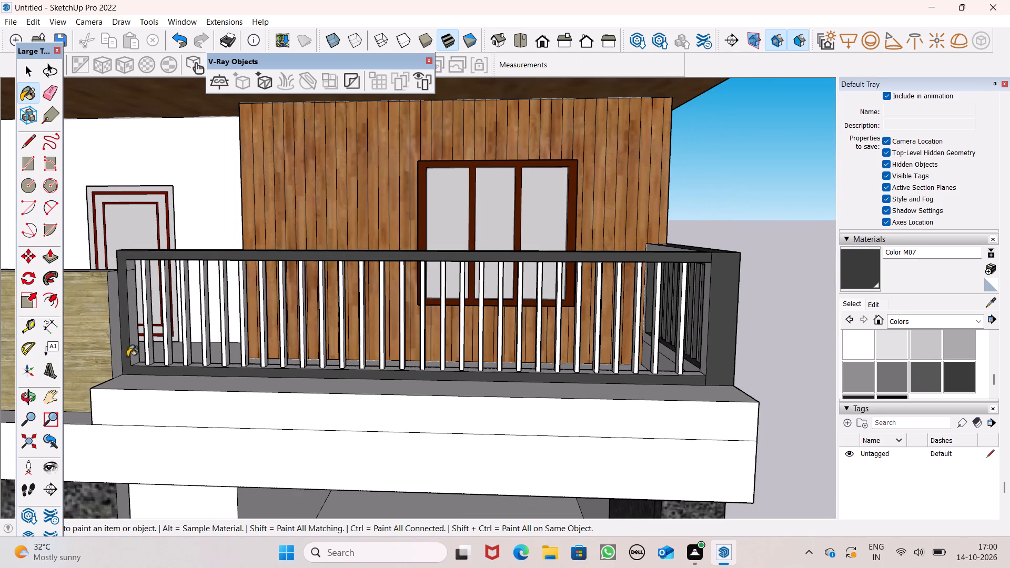
pyautogui.scroll(1, 102, 354)
pyautogui.scroll(-1, 102, 353)
pyautogui.scroll(8, 102, 353)
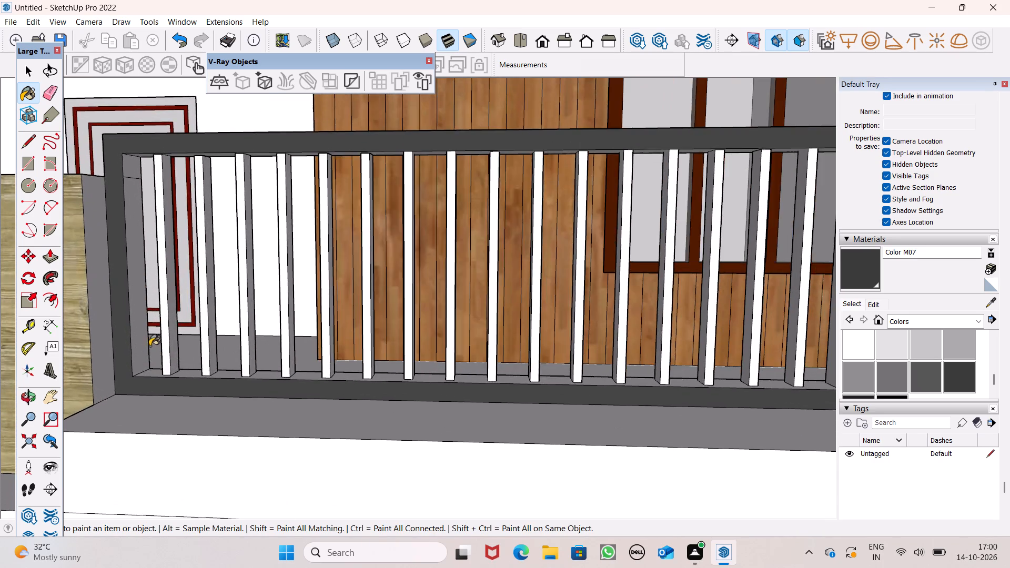
pyautogui.scroll(6, 147, 346)
pyautogui.click(124, 344)
pyautogui.moveTo(153, 395); pyautogui.dragTo(161, 395)
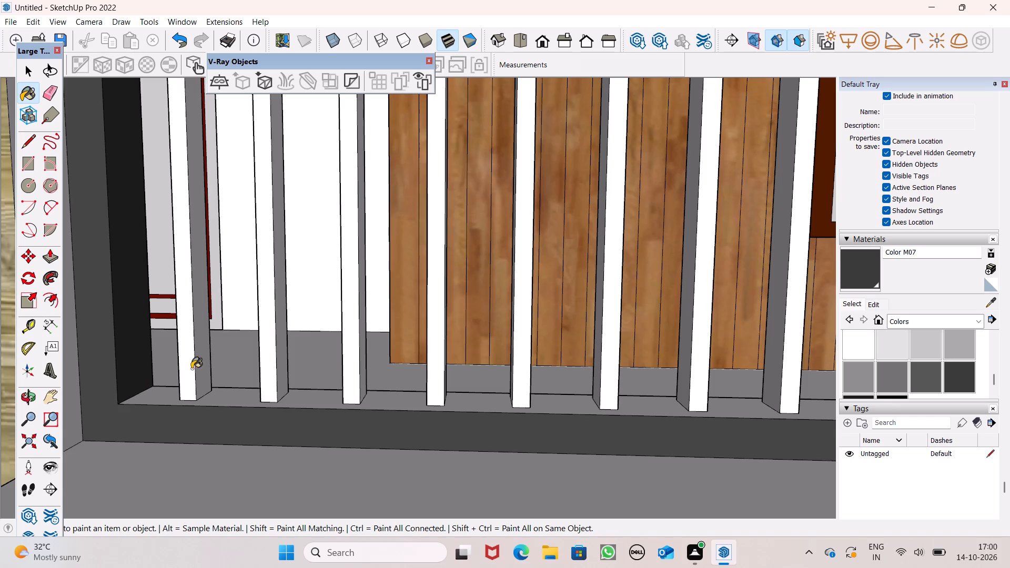
# Paint the front and side faces of the three front-railing balusters nearest the far end post with Color M07.
pyautogui.click(200, 361)
pyautogui.click(188, 364)
pyautogui.click(273, 367)
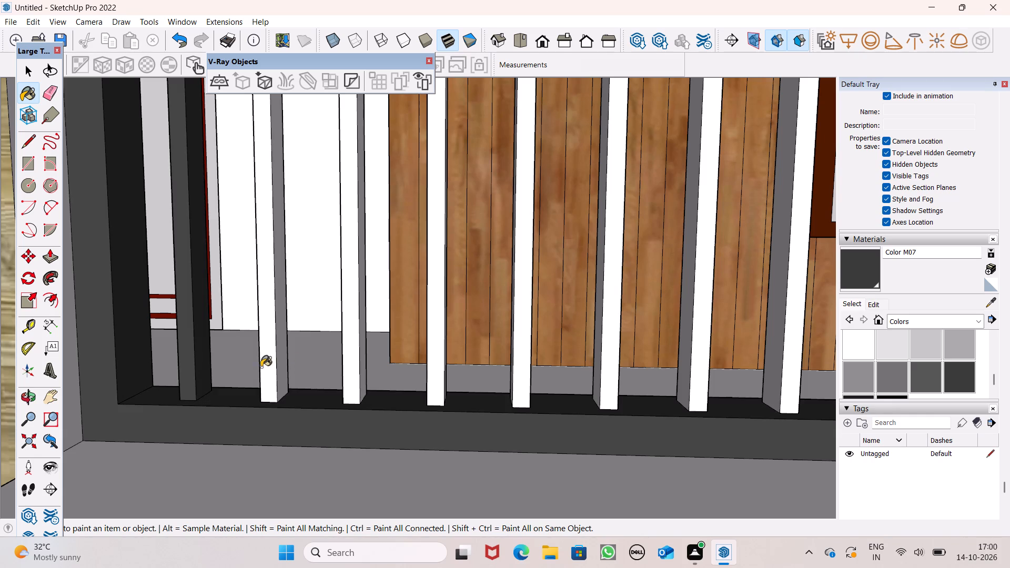
pyautogui.click(278, 361)
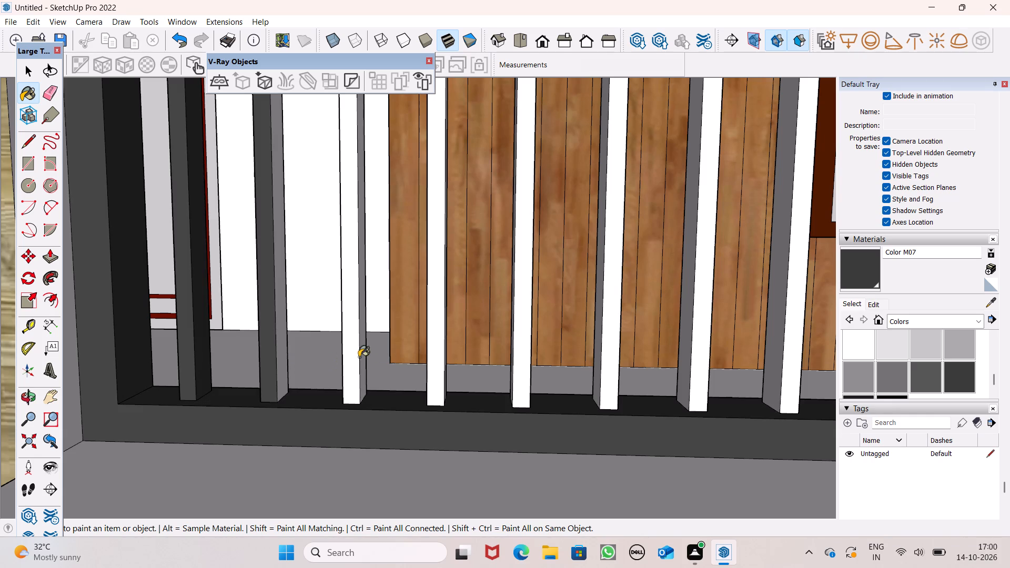
pyautogui.click(350, 360)
pyautogui.click(358, 360)
pyautogui.click(360, 360)
# Paint the front and side faces of the next four front-railing balusters toward the corner post with Color M07.
pyautogui.moveTo(388, 388); pyautogui.dragTo(259, 392, button='middle')
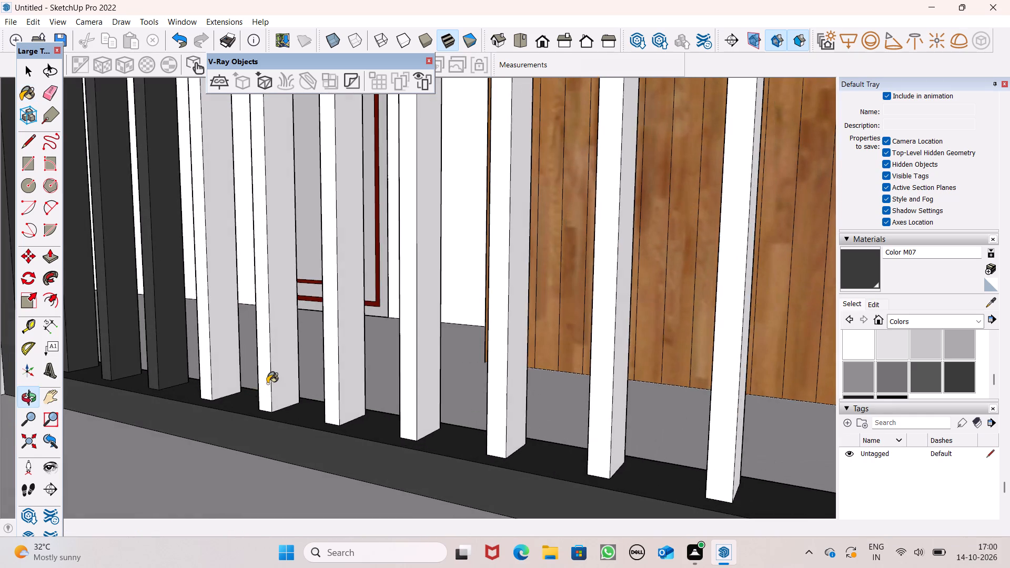
pyautogui.scroll(4, 268, 382)
pyautogui.click(208, 366)
pyautogui.click(173, 358)
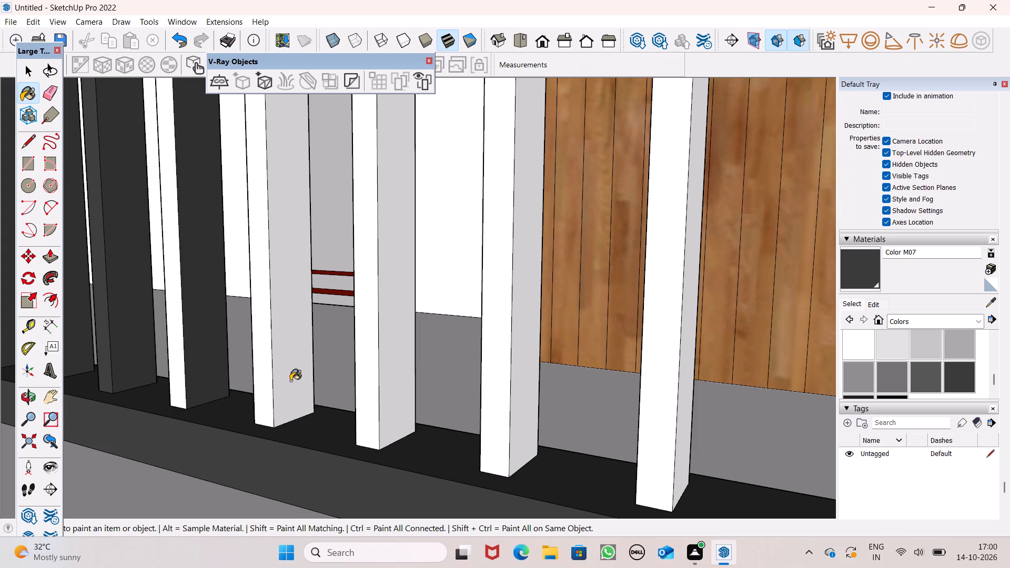
pyautogui.click(290, 381)
pyautogui.click(254, 380)
pyautogui.moveTo(401, 368); pyautogui.dragTo(392, 368)
pyautogui.moveTo(351, 368); pyautogui.dragTo(360, 368)
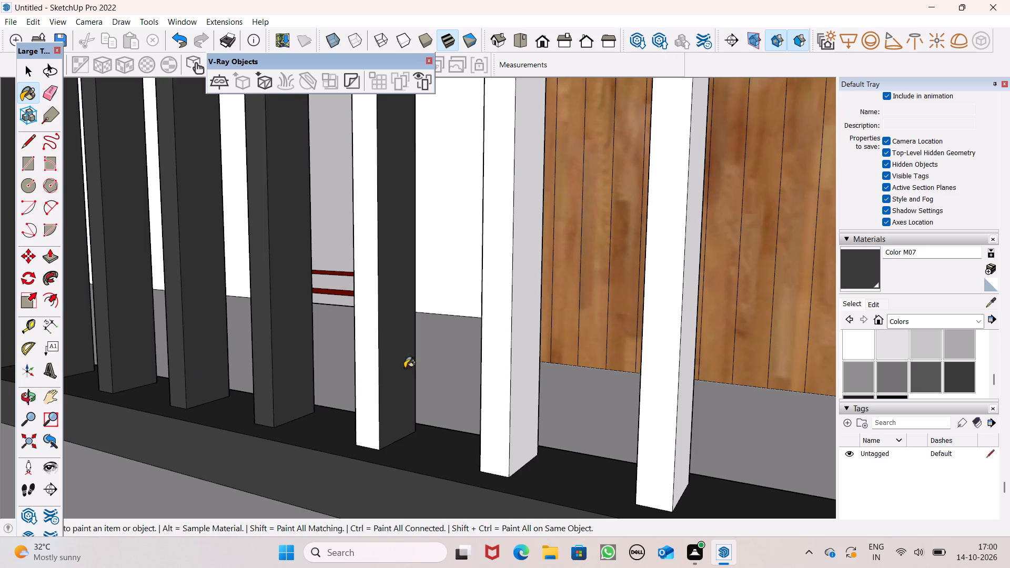
pyautogui.click(514, 370)
pyautogui.moveTo(486, 374); pyautogui.dragTo(498, 374)
# Paint the front and side faces of the following three front-railing balusters toward the corner post with Color M07.
pyautogui.scroll(-3, 226, 384)
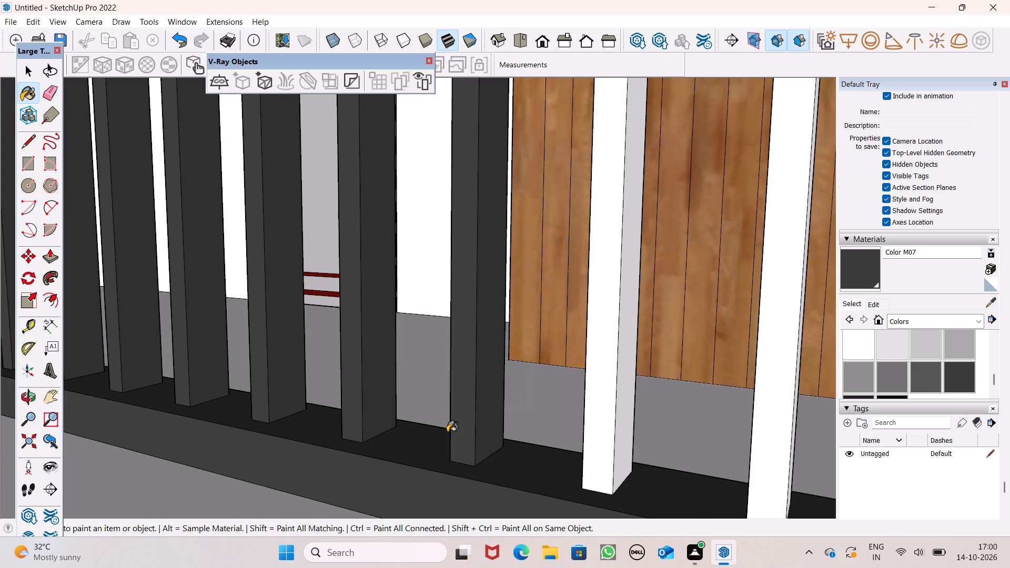
pyautogui.click(592, 427)
pyautogui.moveTo(624, 458); pyautogui.dragTo(537, 465, button='middle')
pyautogui.click(543, 450)
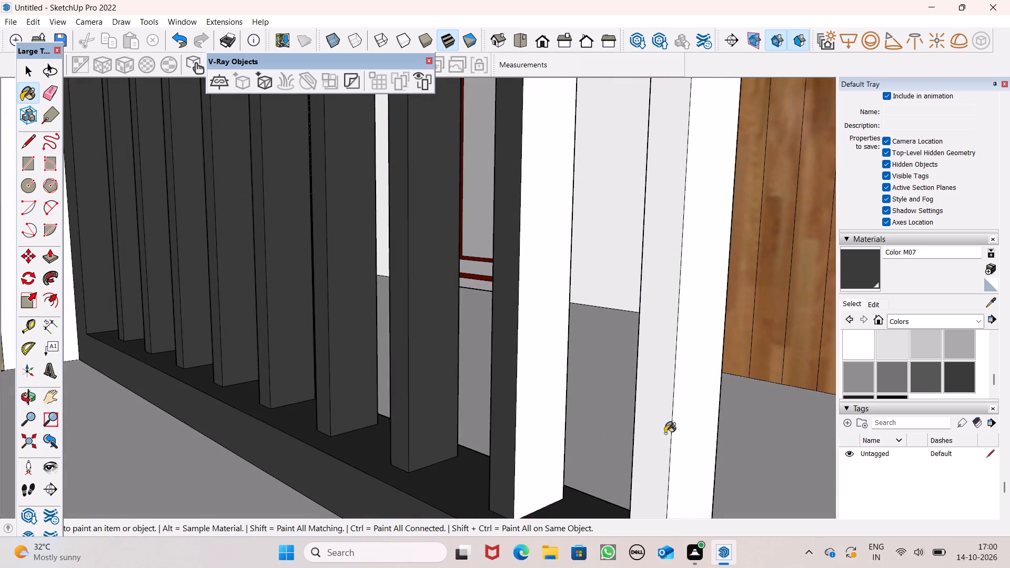
pyautogui.click(679, 432)
pyautogui.click(663, 433)
pyautogui.scroll(-6, 390, 385)
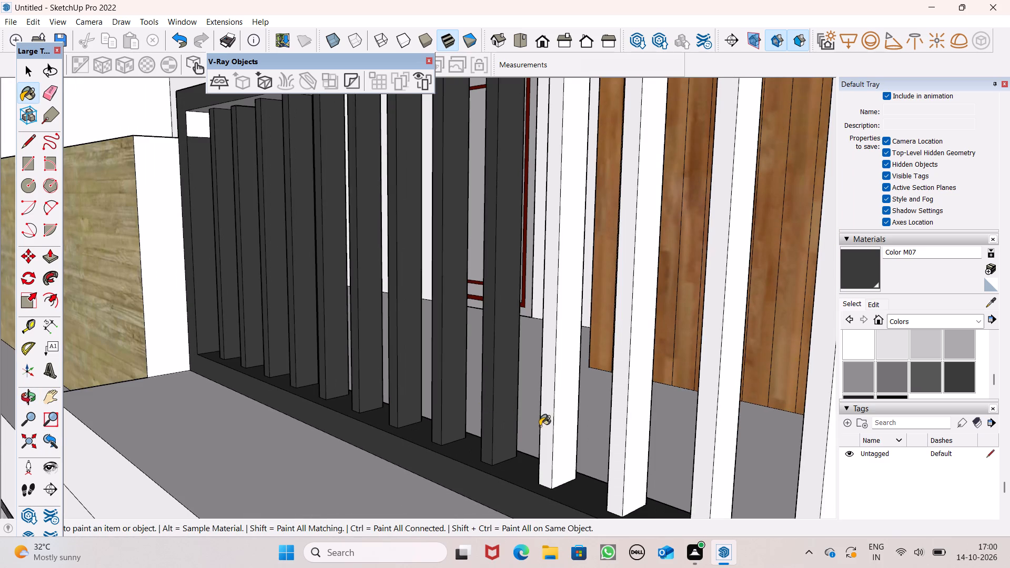
pyautogui.scroll(4, 540, 426)
pyautogui.click(561, 428)
pyautogui.click(558, 428)
pyautogui.scroll(-2, 495, 365)
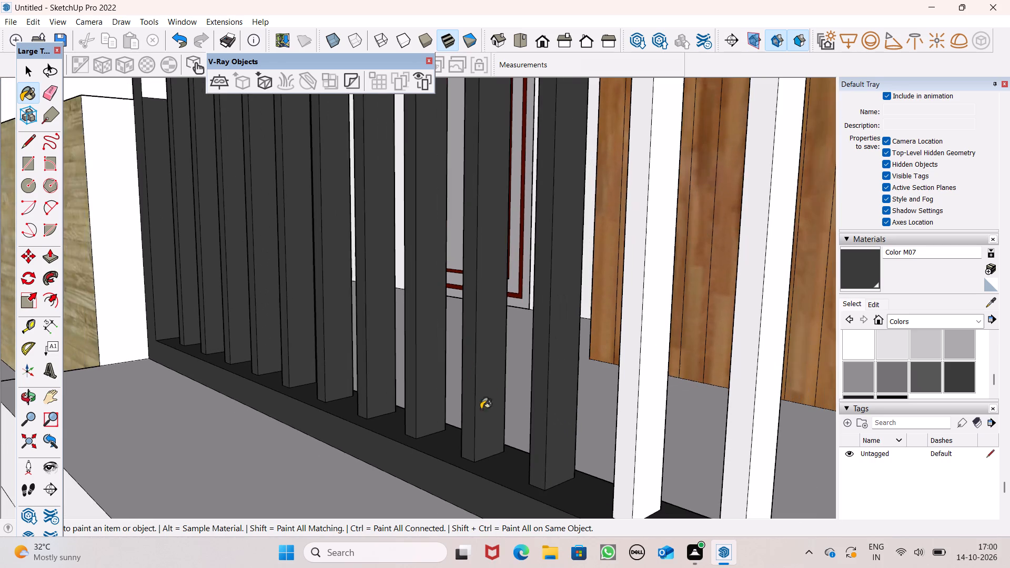
# Paint the front and side faces of the next three front-railing balusters toward the corner post with Color M07.
pyautogui.scroll(-4, 439, 360)
pyautogui.scroll(-1, 703, 414)
pyautogui.scroll(5, 703, 414)
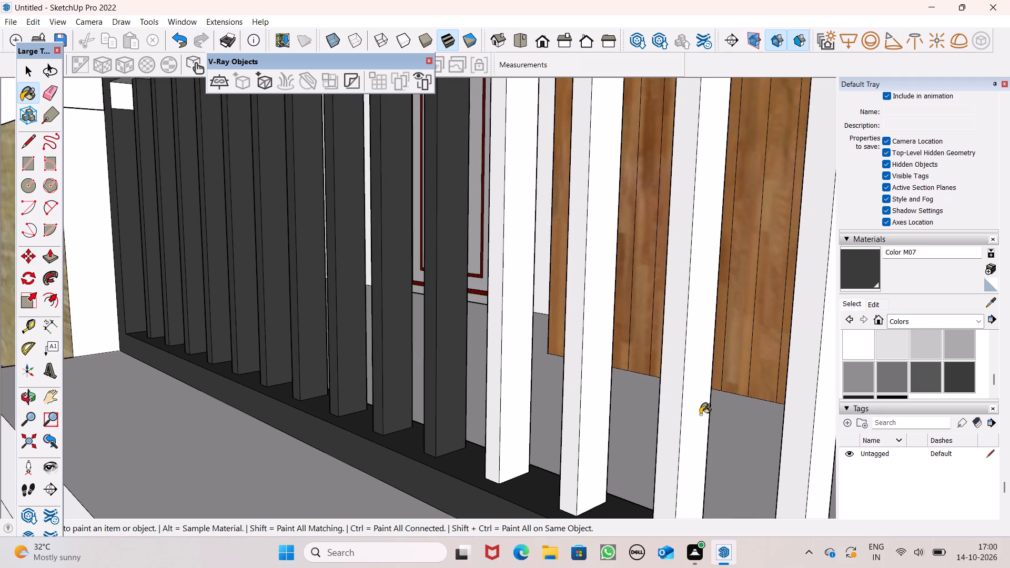
pyautogui.click(698, 416)
pyautogui.click(675, 413)
pyautogui.moveTo(599, 394); pyautogui.dragTo(594, 393)
pyautogui.click(572, 389)
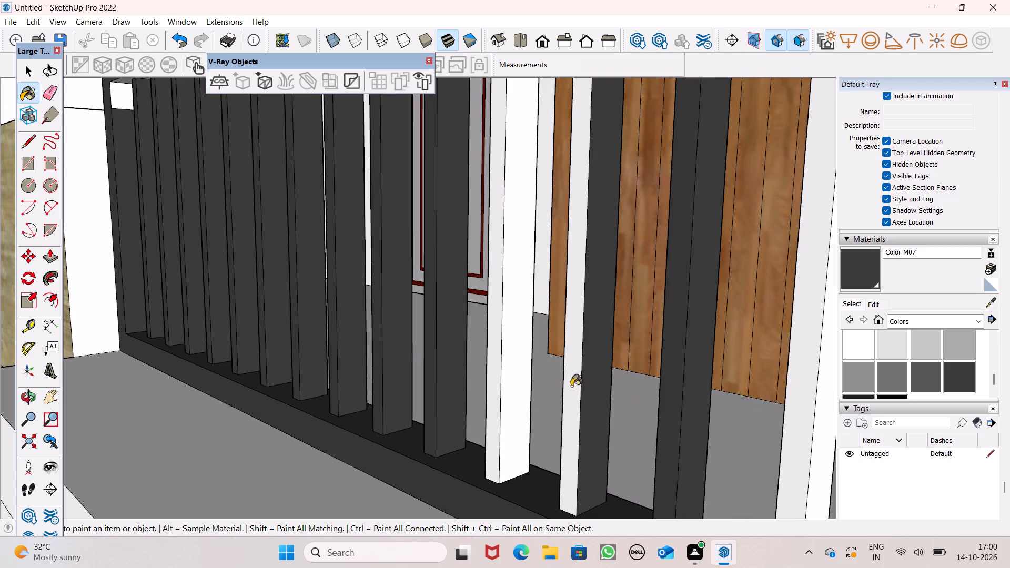
pyautogui.moveTo(532, 379); pyautogui.dragTo(521, 379)
pyautogui.click(498, 374)
# Continue toward the corner post, painting the front and side faces of the next four front-railing balusters with Color M07.
pyautogui.scroll(-7, 498, 374)
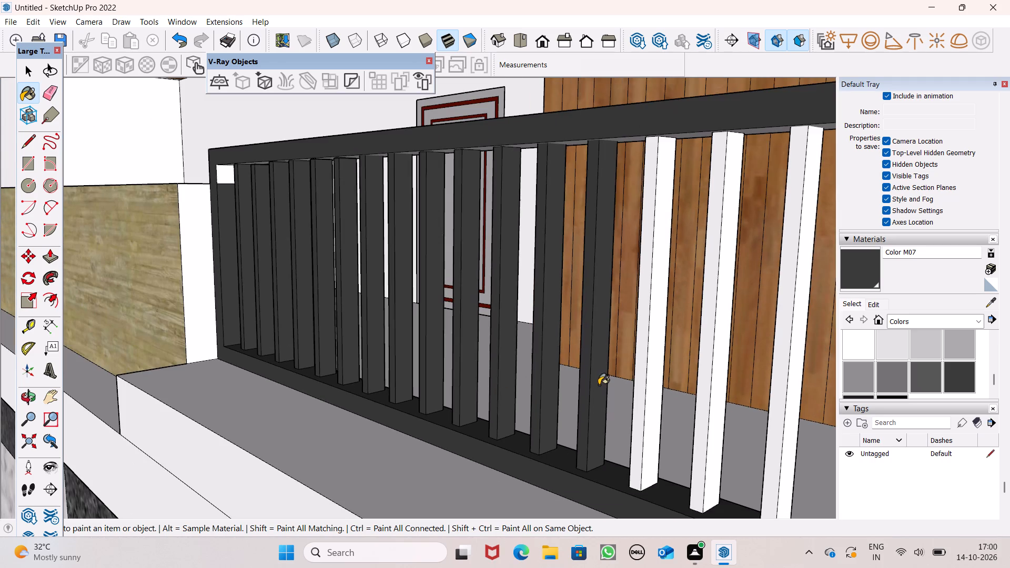
pyautogui.scroll(5, 660, 388)
pyautogui.click(540, 388)
pyautogui.click(467, 381)
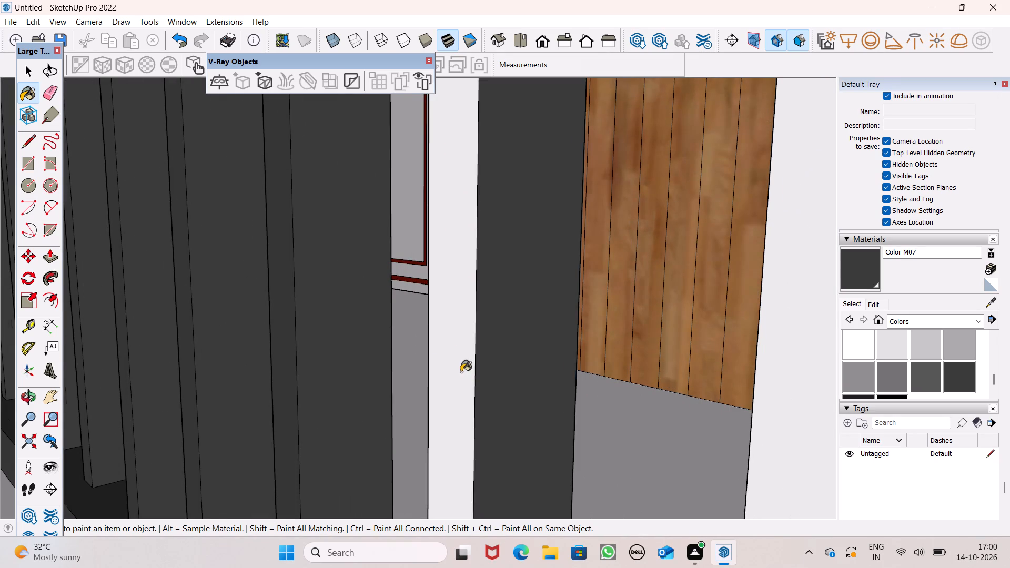
pyautogui.scroll(-10, 461, 372)
pyautogui.click(602, 393)
pyautogui.click(575, 392)
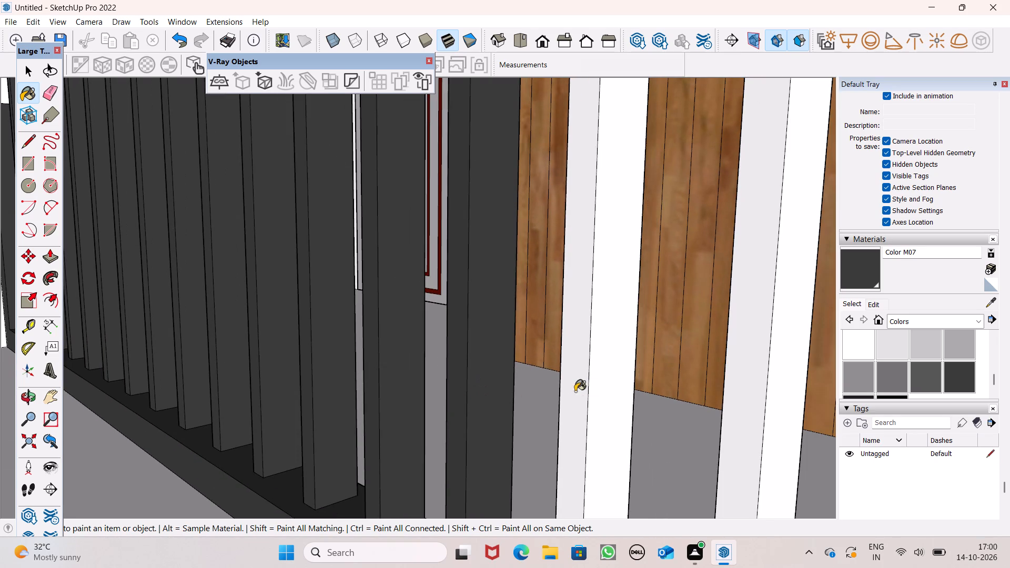
pyautogui.scroll(-8, 278, 540)
pyautogui.scroll(-5, 298, 371)
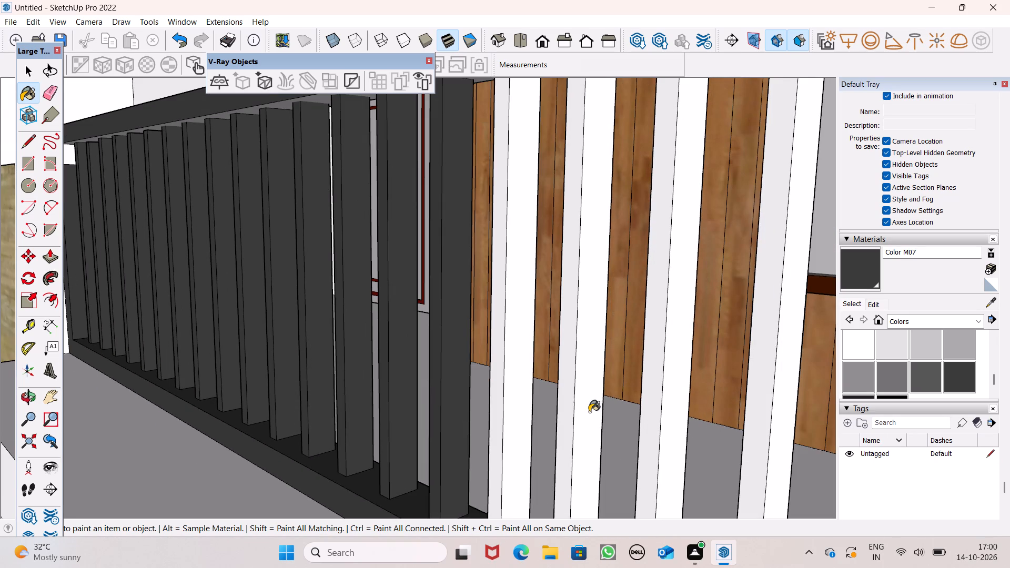
pyautogui.click(590, 412)
pyautogui.click(565, 412)
pyautogui.click(516, 400)
pyautogui.click(494, 391)
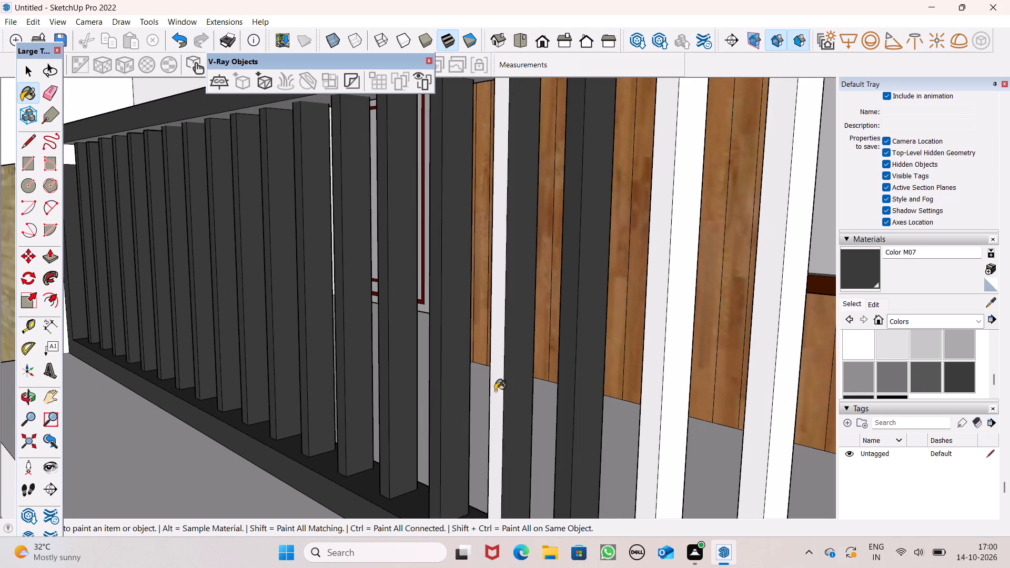
# Paint the front and side faces of the following four front-railing balusters, up to the window's near edge, with Color M07.
pyautogui.scroll(-3, 503, 415)
pyautogui.click(625, 428)
pyautogui.click(611, 428)
pyautogui.scroll(-7, 498, 412)
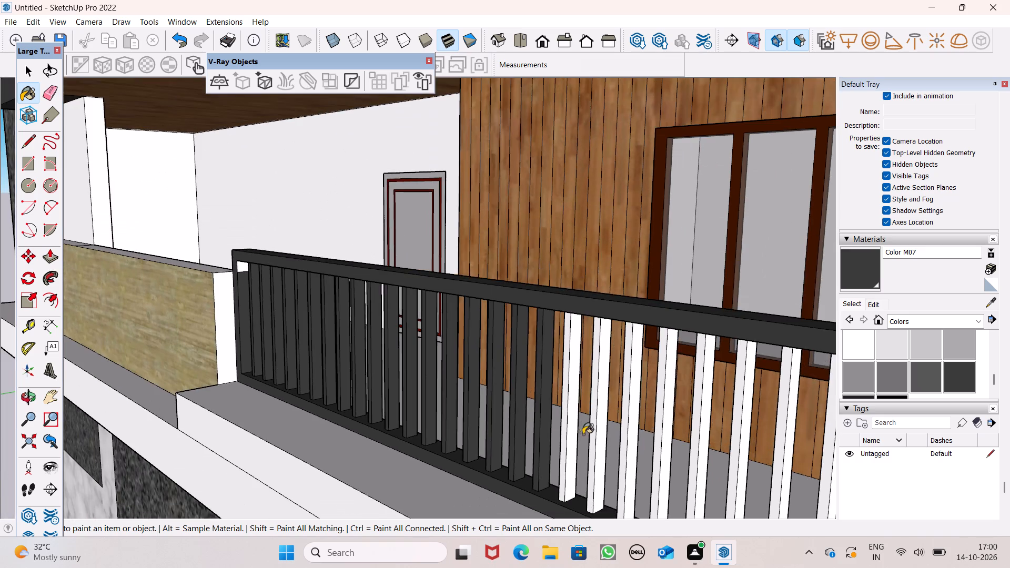
pyautogui.scroll(4, 622, 442)
pyautogui.click(612, 440)
pyautogui.click(592, 432)
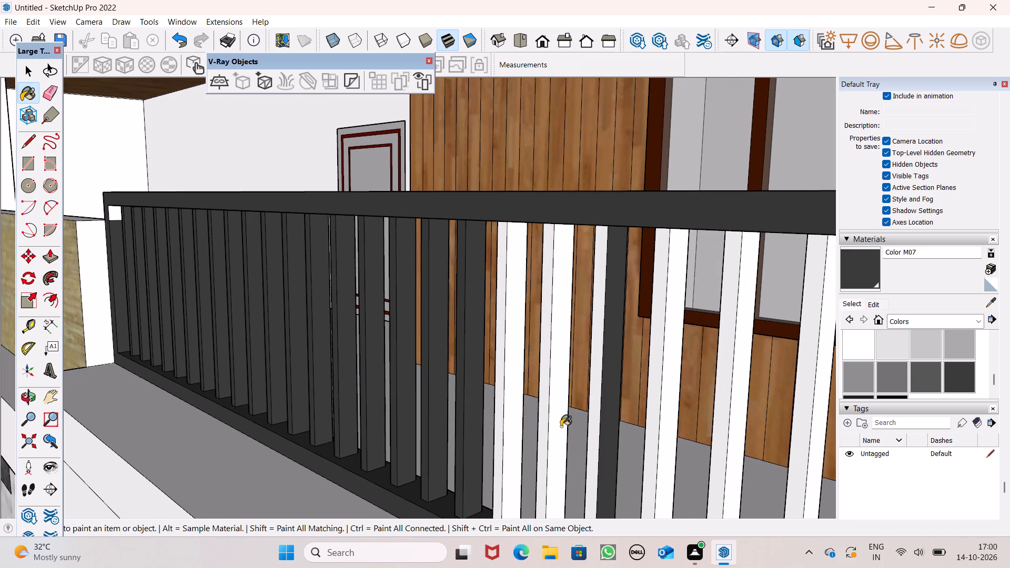
pyautogui.click(561, 427)
pyautogui.click(547, 424)
pyautogui.scroll(4, 539, 428)
pyautogui.click(503, 425)
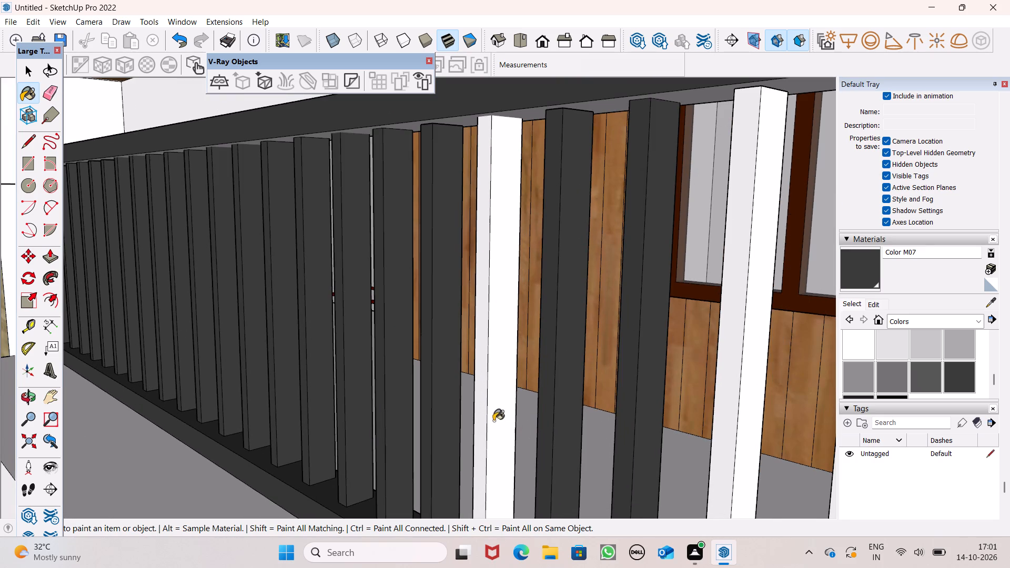
pyautogui.click(482, 410)
# Paint the front and side faces of the first two of the seven remaining white front-railing balusters with Color M07.
pyautogui.scroll(-9, 416, 380)
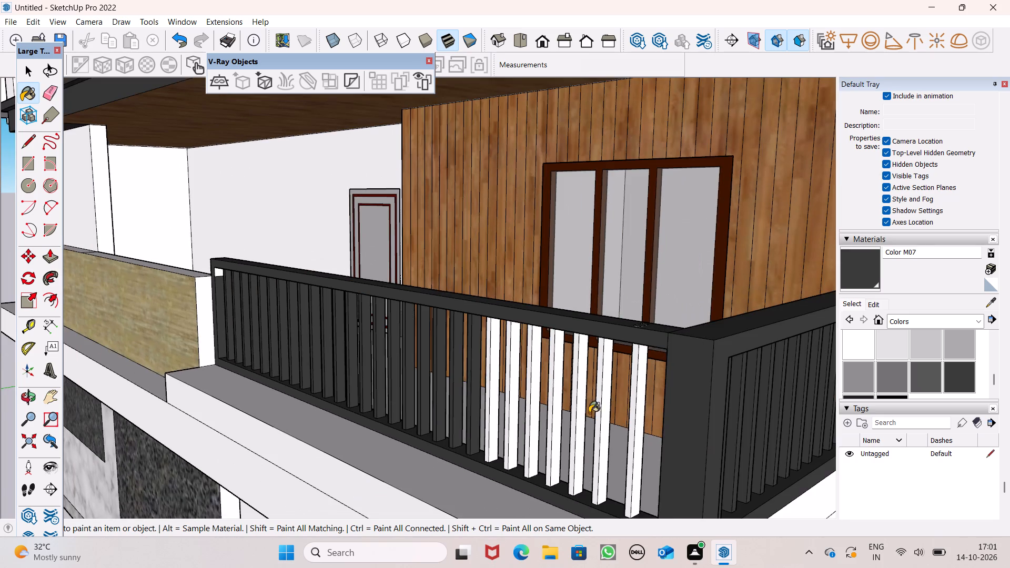
pyautogui.scroll(-1, 599, 417)
pyautogui.scroll(3, 598, 419)
pyautogui.scroll(1, 542, 414)
pyautogui.scroll(-1, 542, 414)
pyautogui.scroll(2, 542, 414)
pyautogui.scroll(1, 462, 410)
pyautogui.scroll(-1, 463, 413)
pyautogui.scroll(12, 463, 413)
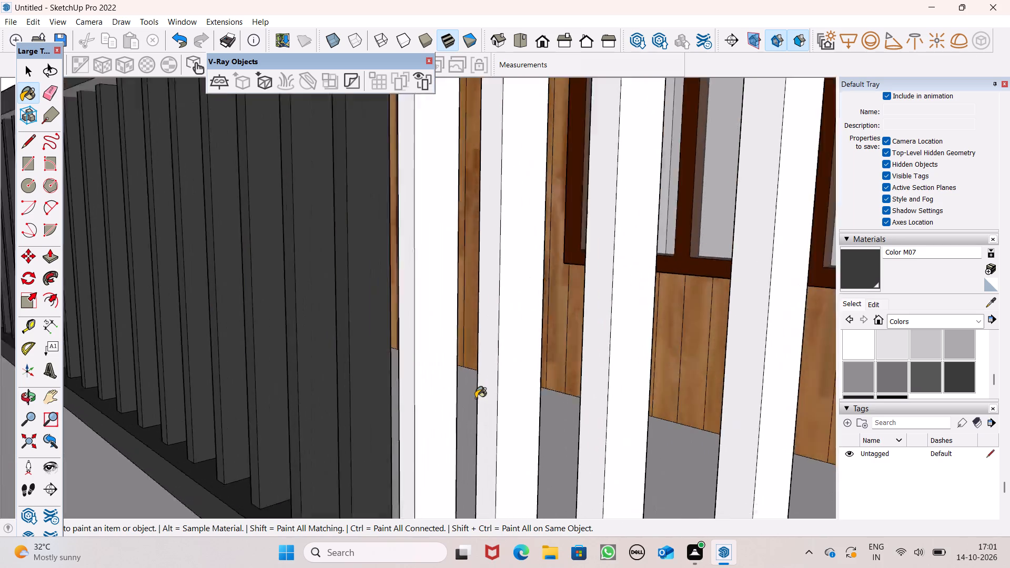
pyautogui.scroll(2, 476, 398)
pyautogui.scroll(-7, 499, 387)
pyautogui.click(522, 388)
pyautogui.scroll(8, 514, 387)
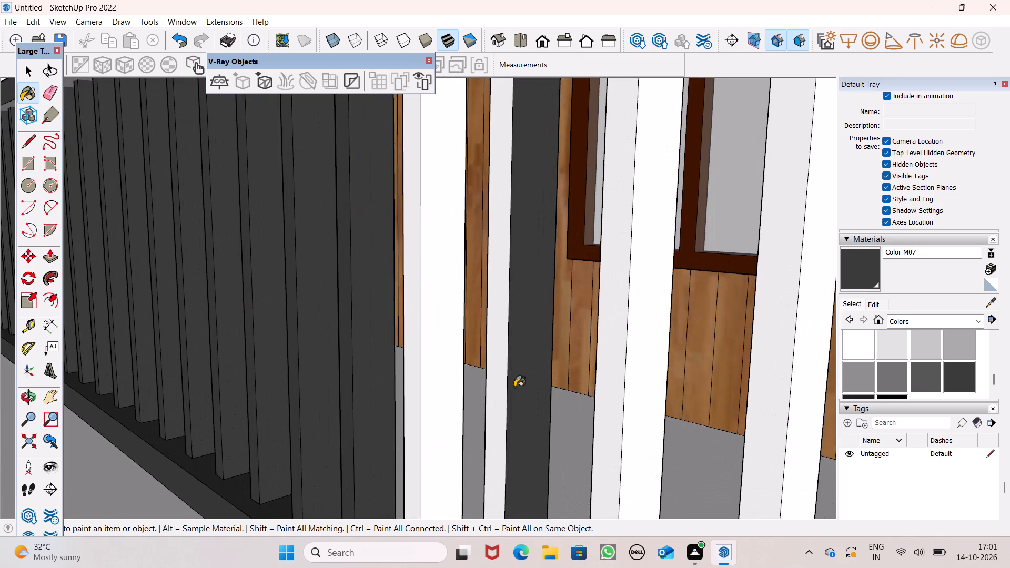
pyautogui.click(496, 377)
pyautogui.click(417, 347)
pyautogui.moveTo(395, 347); pyautogui.dragTo(400, 347)
# Paint the front and side faces of the next two white front-railing balusters toward the corner post with Color M07.
pyautogui.scroll(1, 405, 343)
pyautogui.scroll(-3, 405, 343)
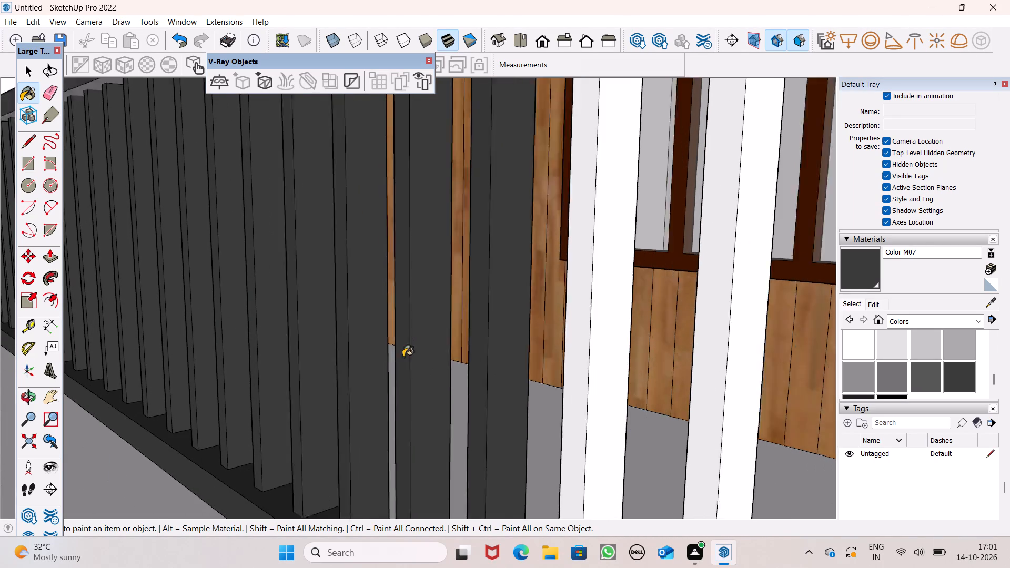
pyautogui.scroll(-3, 403, 357)
pyautogui.click(571, 387)
pyautogui.click(544, 381)
pyautogui.scroll(-1, 519, 354)
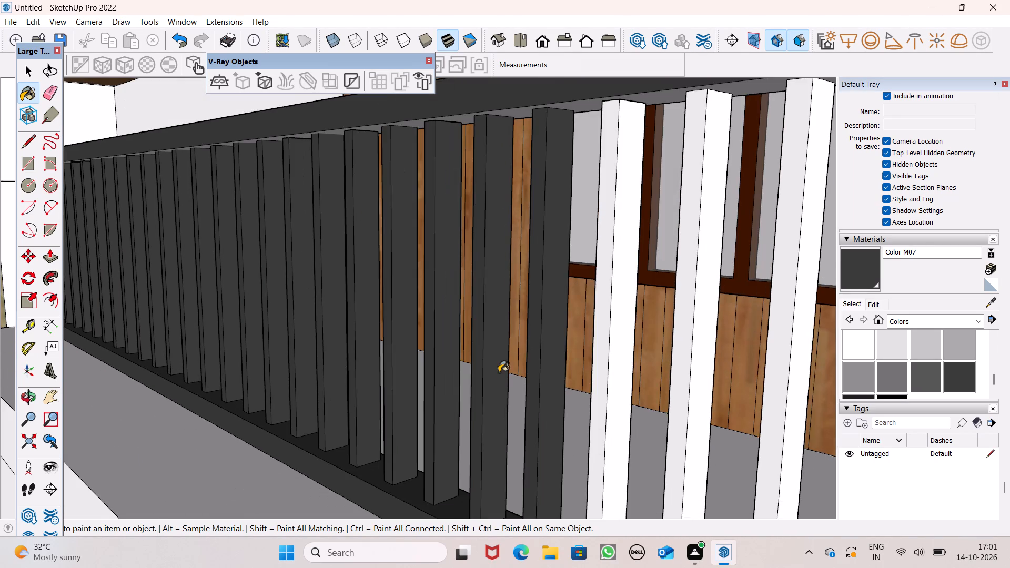
pyautogui.scroll(-1, 583, 388)
pyautogui.scroll(3, 603, 392)
pyautogui.click(609, 392)
pyautogui.click(601, 390)
pyautogui.click(591, 384)
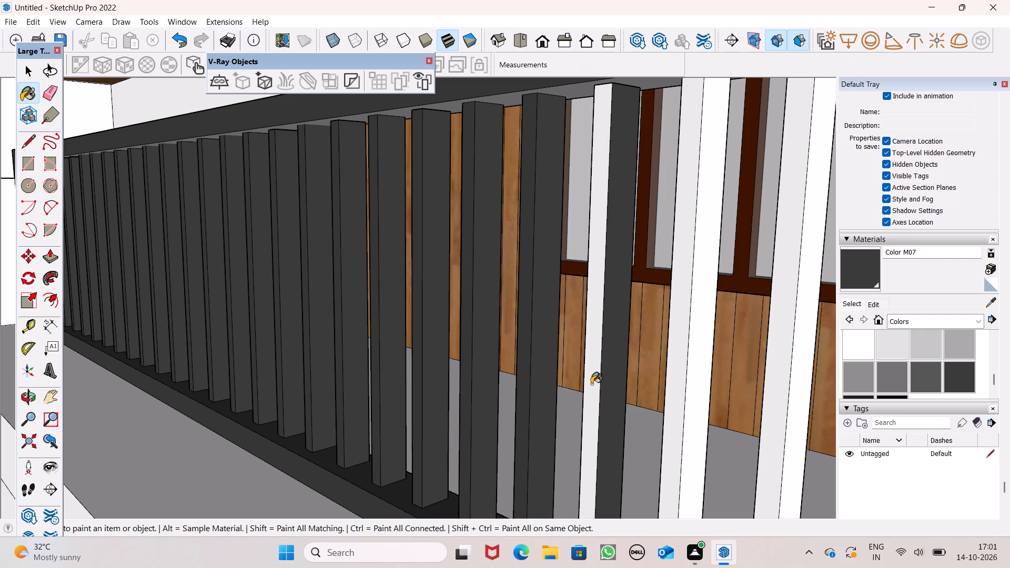
# Paint the front and side faces of the last three front-railing balusters beside the corner post with Color M07.
pyautogui.scroll(-7, 521, 327)
pyautogui.scroll(1, 528, 348)
pyautogui.scroll(-2, 531, 358)
pyautogui.moveTo(664, 403); pyautogui.dragTo(664, 405, button='middle')
pyautogui.scroll(1, 664, 404)
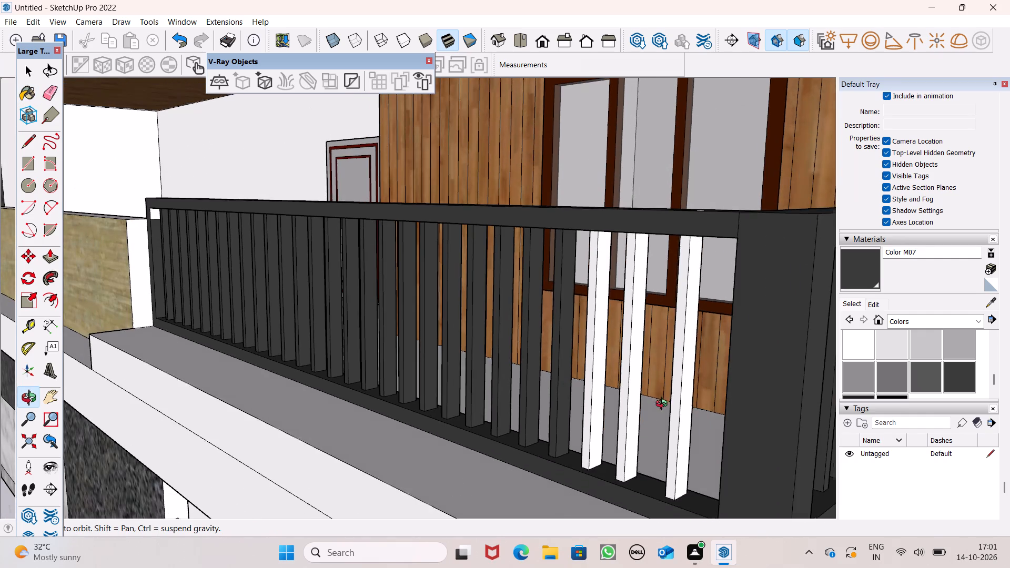
pyautogui.scroll(3, 664, 405)
pyautogui.moveTo(664, 405); pyautogui.dragTo(617, 416, button='middle')
pyautogui.scroll(7, 558, 413)
pyautogui.moveTo(552, 410); pyautogui.dragTo(541, 408)
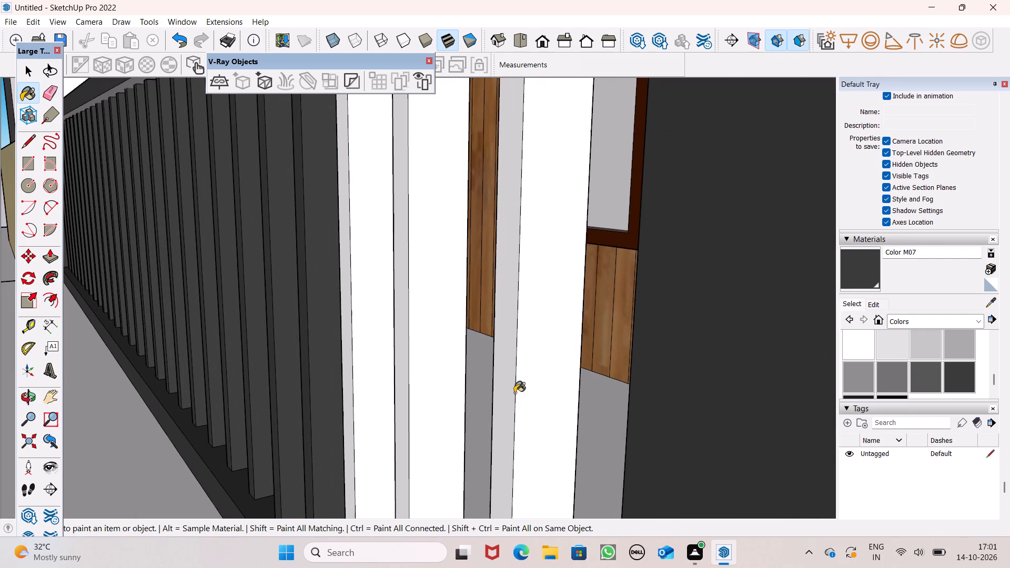
pyautogui.click(512, 388)
pyautogui.moveTo(444, 381); pyautogui.dragTo(407, 381)
pyautogui.moveTo(429, 367); pyautogui.dragTo(430, 366)
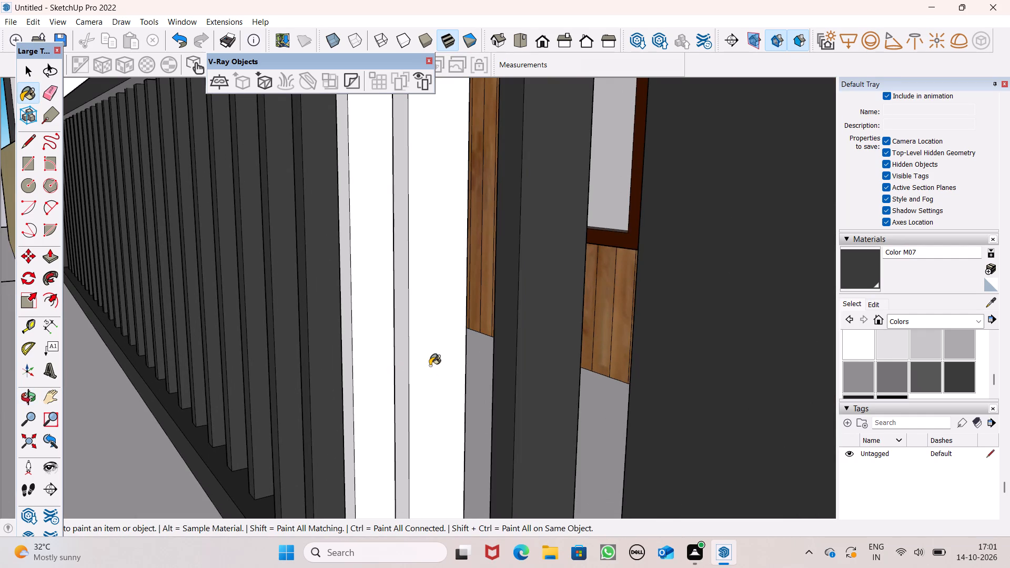
pyautogui.moveTo(430, 366); pyautogui.dragTo(412, 366)
pyautogui.moveTo(364, 360); pyautogui.dragTo(359, 360)
pyautogui.click(347, 360)
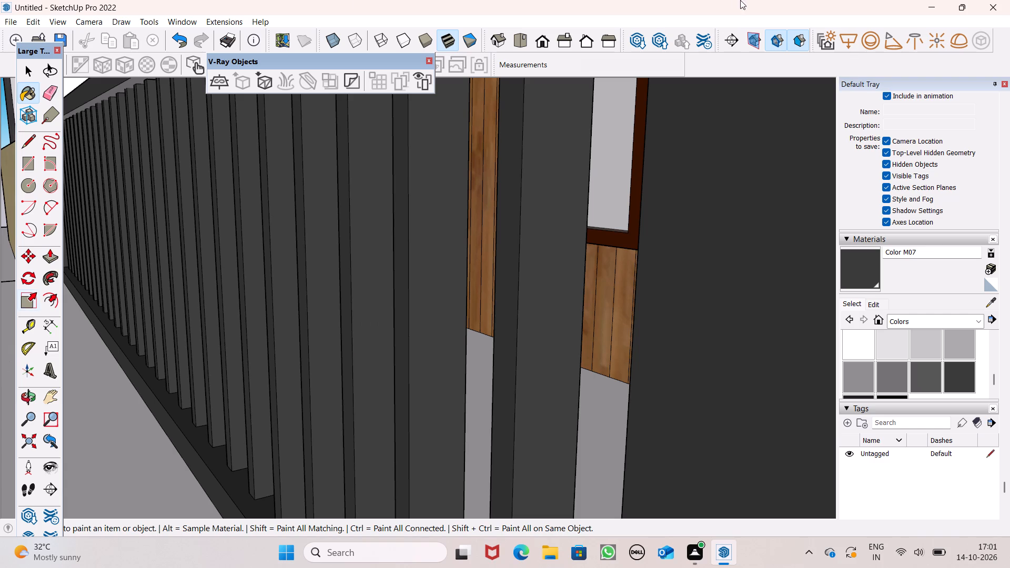
# Paint the front top rail's underside, the corner post's inner face, and the side top rail's underside and inner face with Color M07.
pyautogui.scroll(-11, 568, 319)
pyautogui.scroll(1, 586, 343)
pyautogui.moveTo(503, 270); pyautogui.dragTo(644, 223, button='middle')
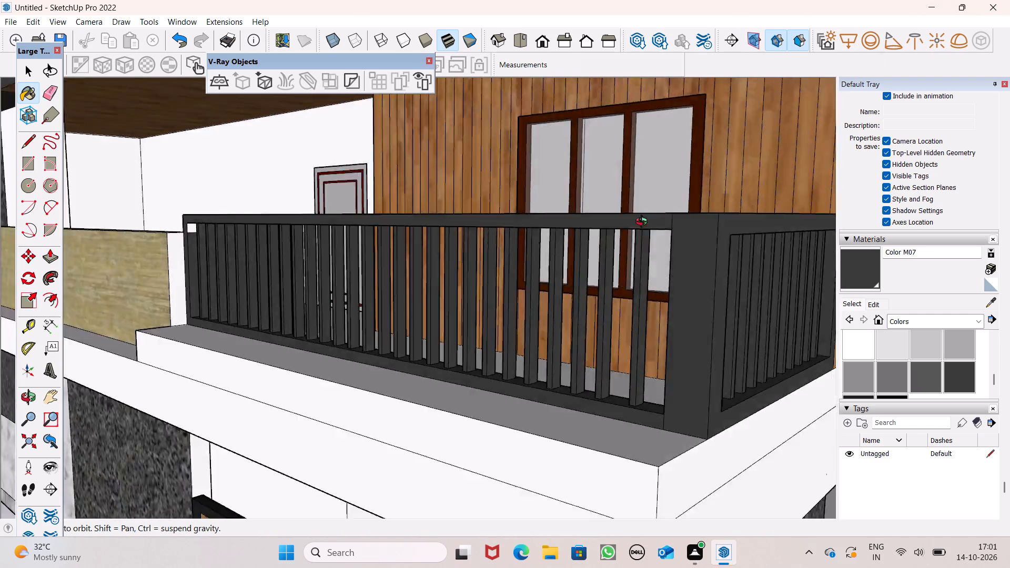
pyautogui.moveTo(644, 223); pyautogui.dragTo(794, 99, button='middle')
pyautogui.scroll(1, 736, 164)
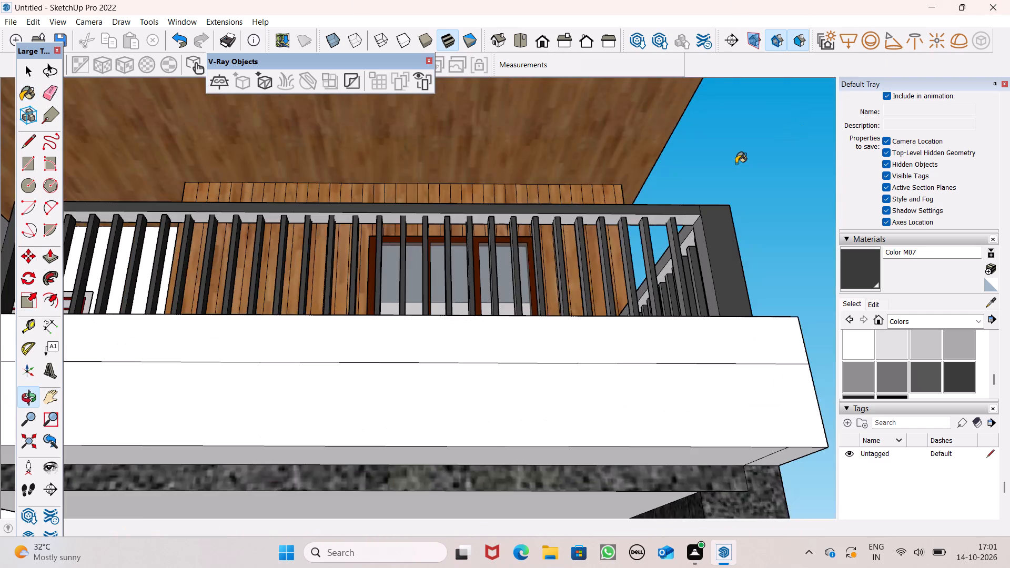
pyautogui.scroll(2, 736, 164)
pyautogui.scroll(4, 673, 257)
pyautogui.moveTo(540, 308); pyautogui.dragTo(560, 312)
pyautogui.click(621, 354)
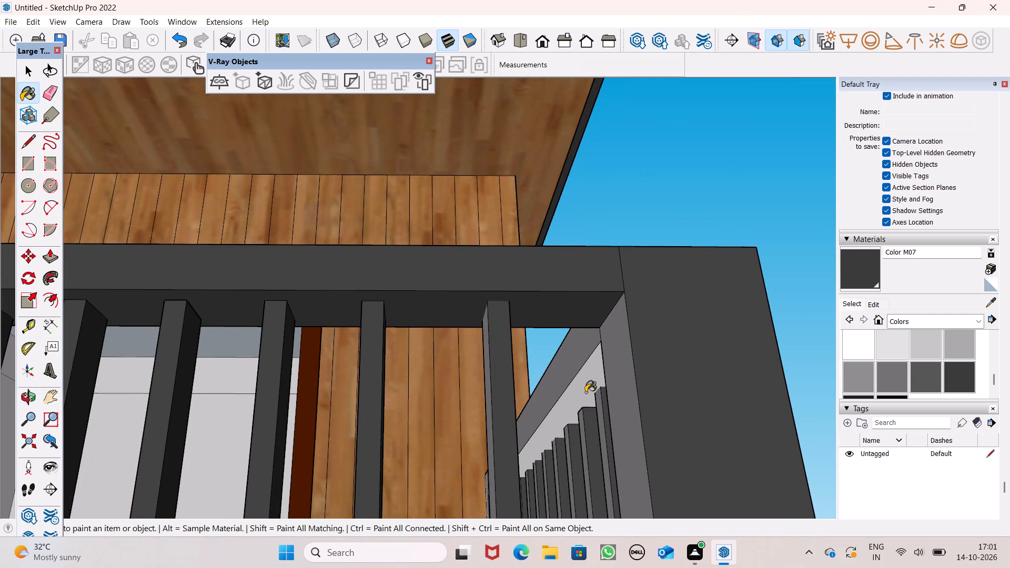
pyautogui.click(585, 387)
pyautogui.click(562, 359)
# Paint the unpainted side faces, turned toward the far end post, of four front-railing balusters before the window with Color M07.
pyautogui.scroll(-4, 644, 358)
pyautogui.scroll(-2, 605, 323)
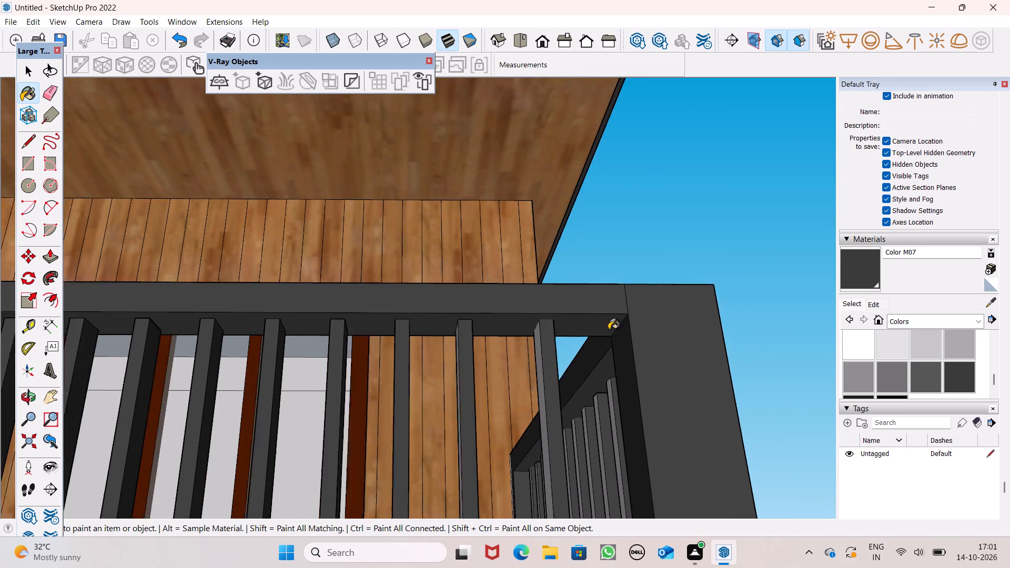
pyautogui.scroll(-3, 609, 330)
pyautogui.moveTo(541, 371); pyautogui.dragTo(721, 390, button='middle')
pyautogui.scroll(1, 559, 381)
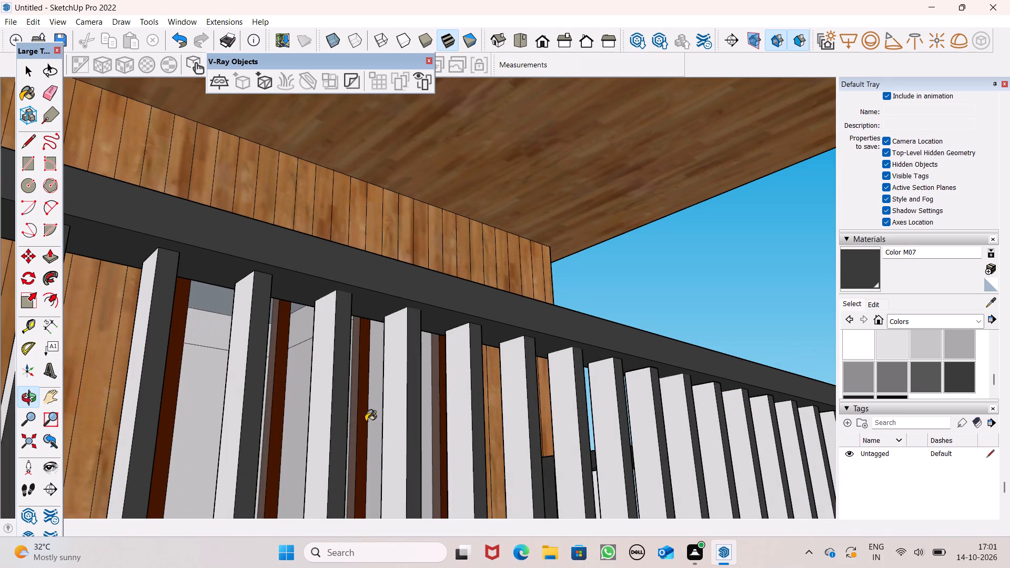
pyautogui.click(393, 409)
pyautogui.click(335, 399)
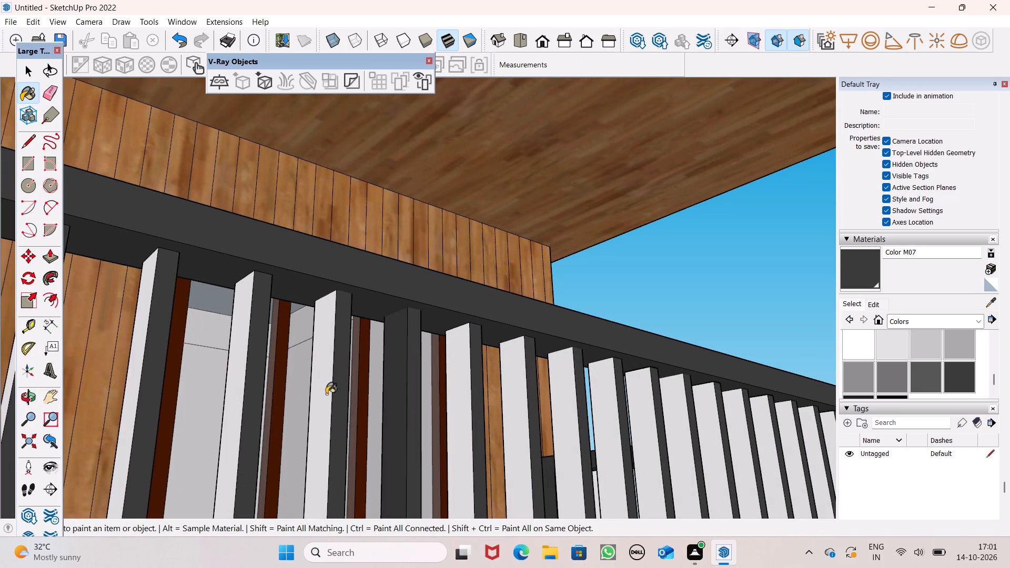
pyautogui.click(326, 393)
pyautogui.click(228, 383)
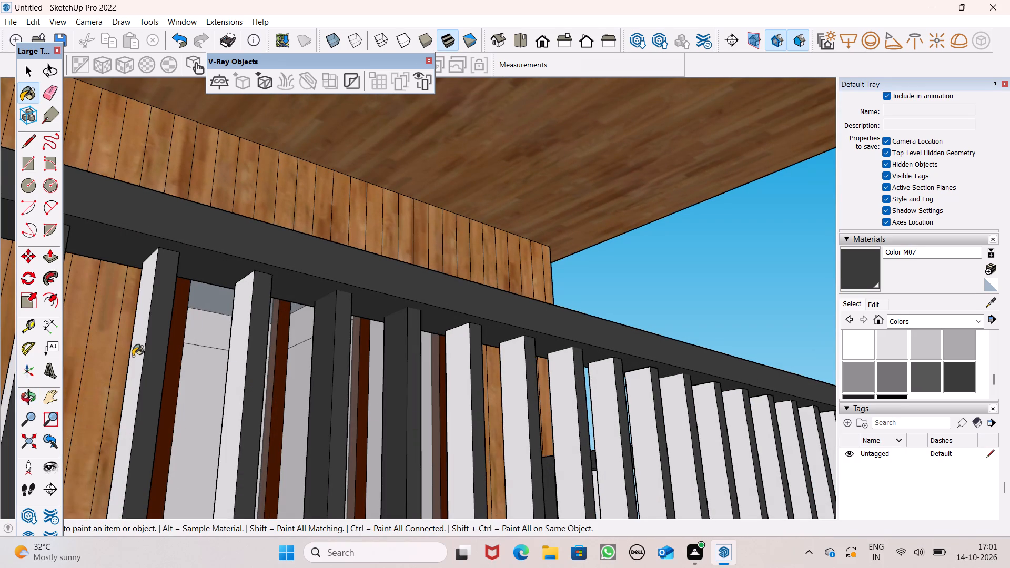
pyautogui.click(134, 356)
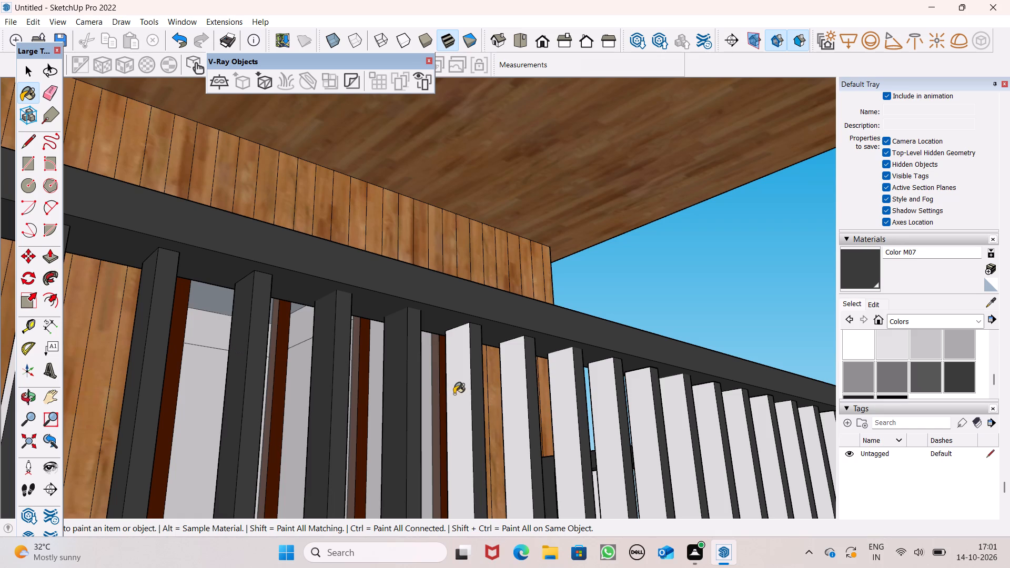
# Paint the far-end-facing side faces of the next six front-railing balusters toward the corner post with Color M07.
pyautogui.click(454, 394)
pyautogui.click(524, 421)
pyautogui.click(558, 428)
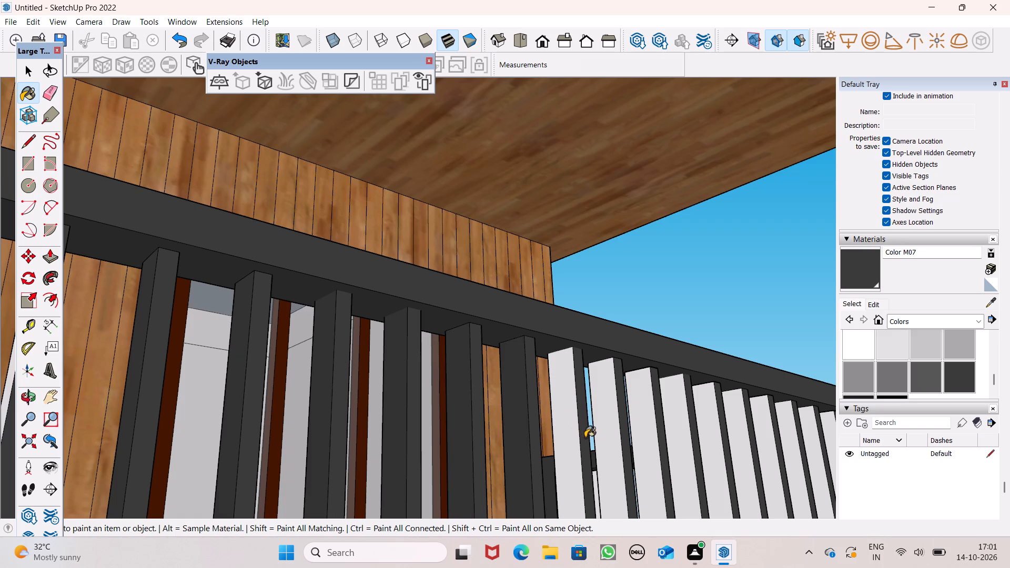
pyautogui.click(603, 431)
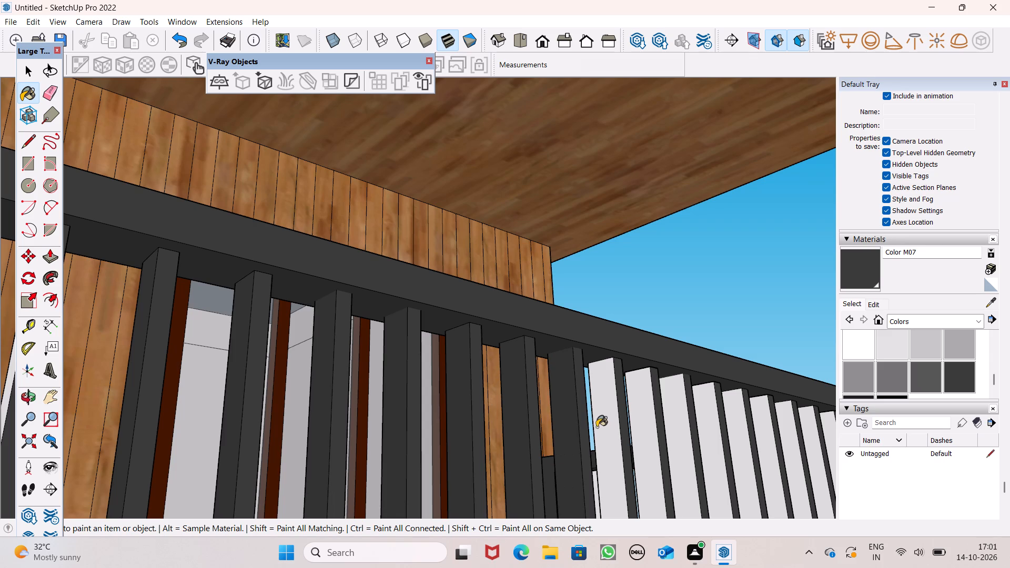
pyautogui.scroll(-2, 468, 343)
pyautogui.scroll(6, 620, 433)
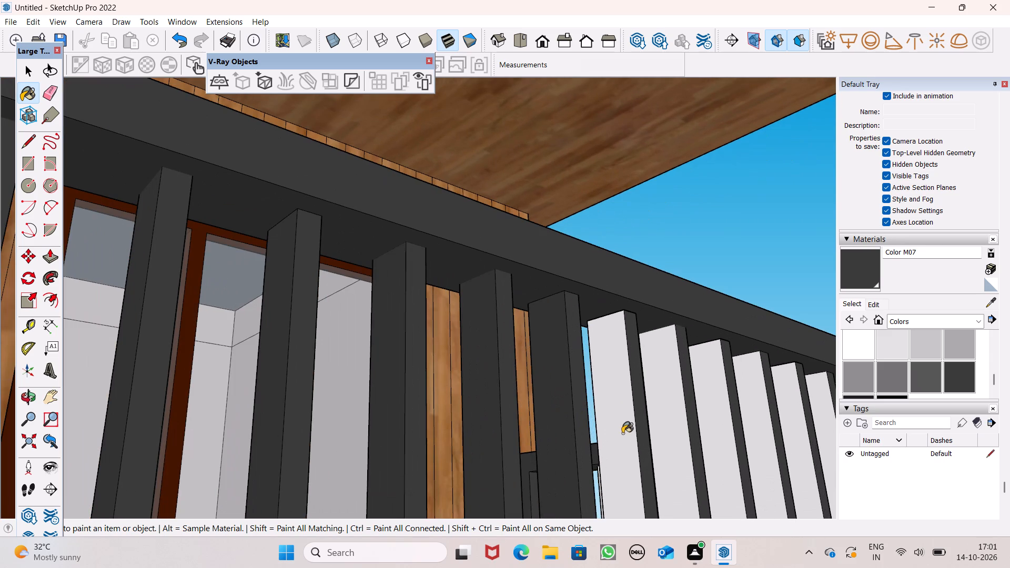
pyautogui.click(625, 434)
pyautogui.click(673, 426)
pyautogui.click(710, 417)
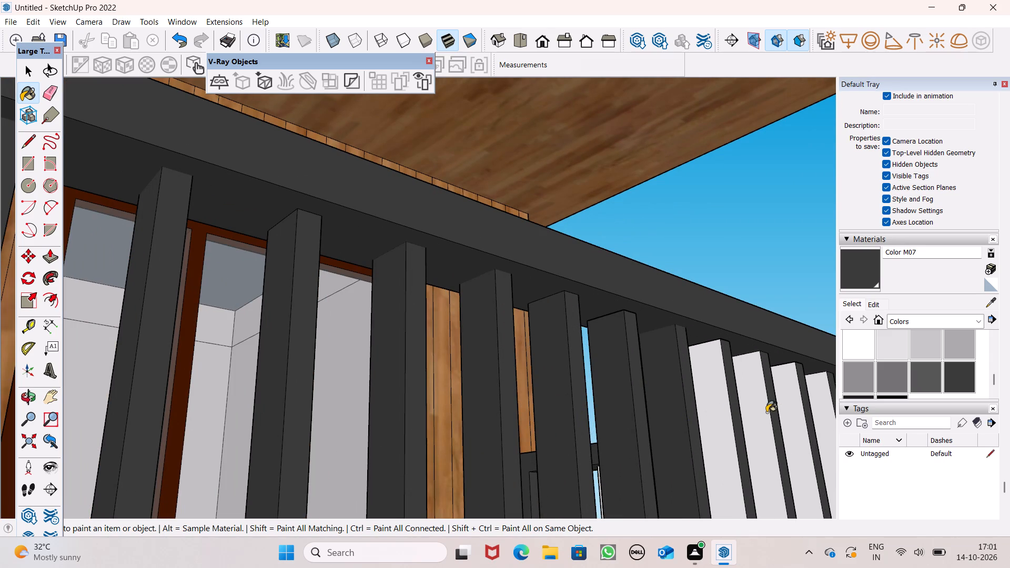
pyautogui.click(764, 412)
# Paint the far-end-facing side faces of the following three front-railing balusters toward the corner post with Color M07.
pyautogui.scroll(-4, 460, 342)
pyautogui.scroll(3, 706, 443)
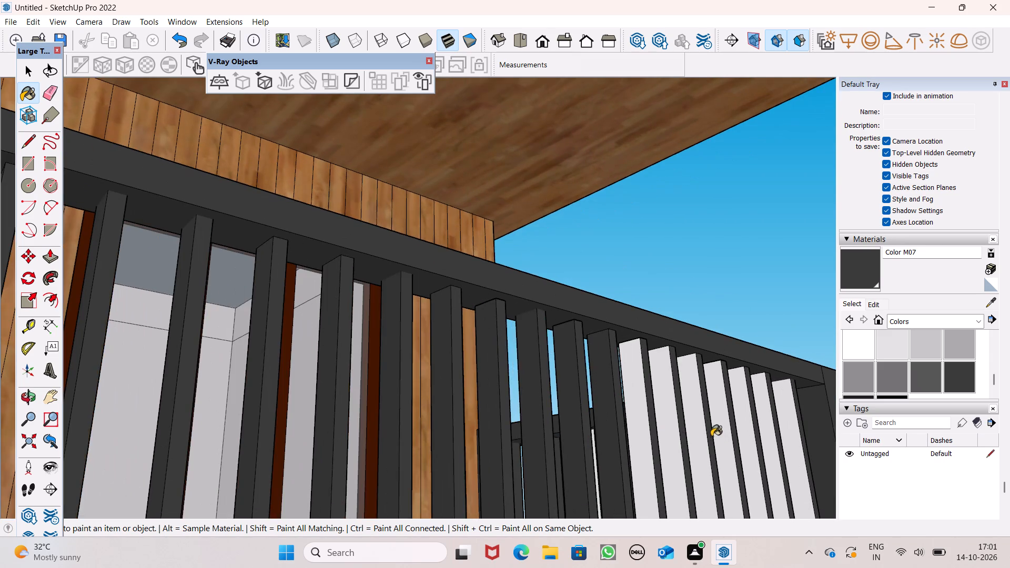
pyautogui.scroll(3, 679, 427)
pyautogui.click(692, 426)
pyautogui.click(651, 422)
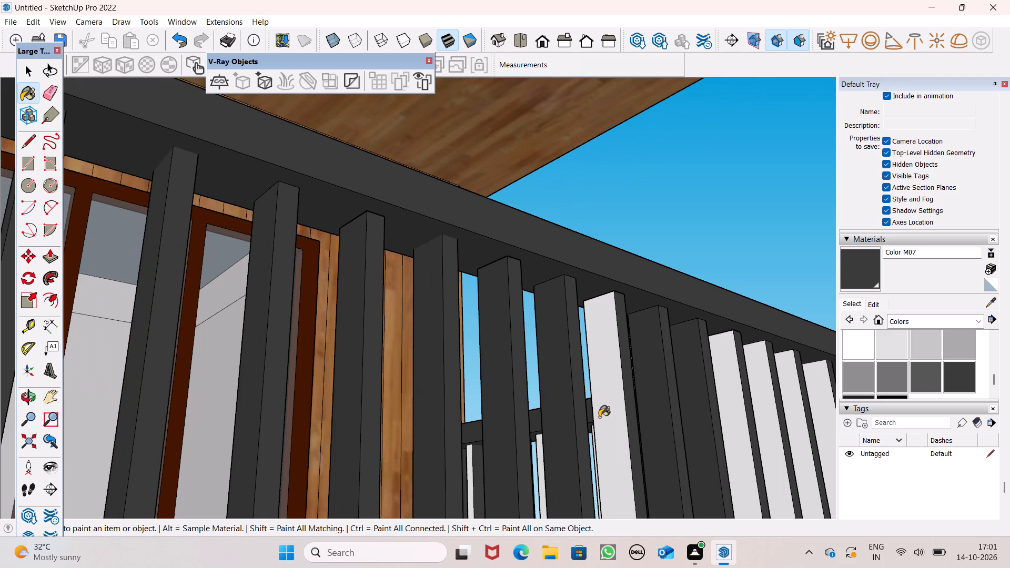
pyautogui.click(602, 415)
pyautogui.scroll(1, 207, 338)
pyautogui.scroll(-3, 210, 352)
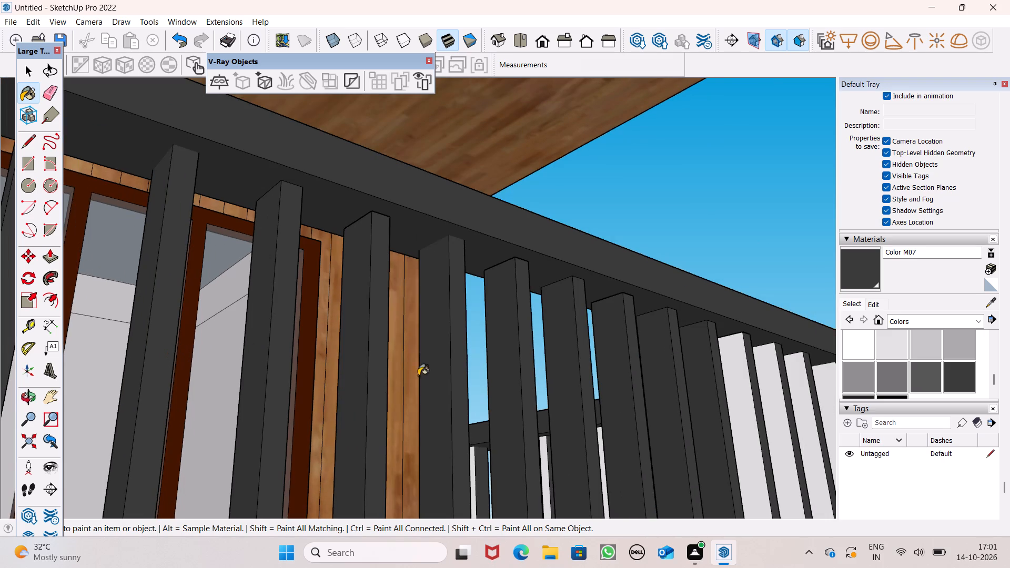
# Paint the far-end-facing side faces of the last four front-railing balusters before the corner post with Color M07.
pyautogui.scroll(6, 643, 424)
pyautogui.click(722, 448)
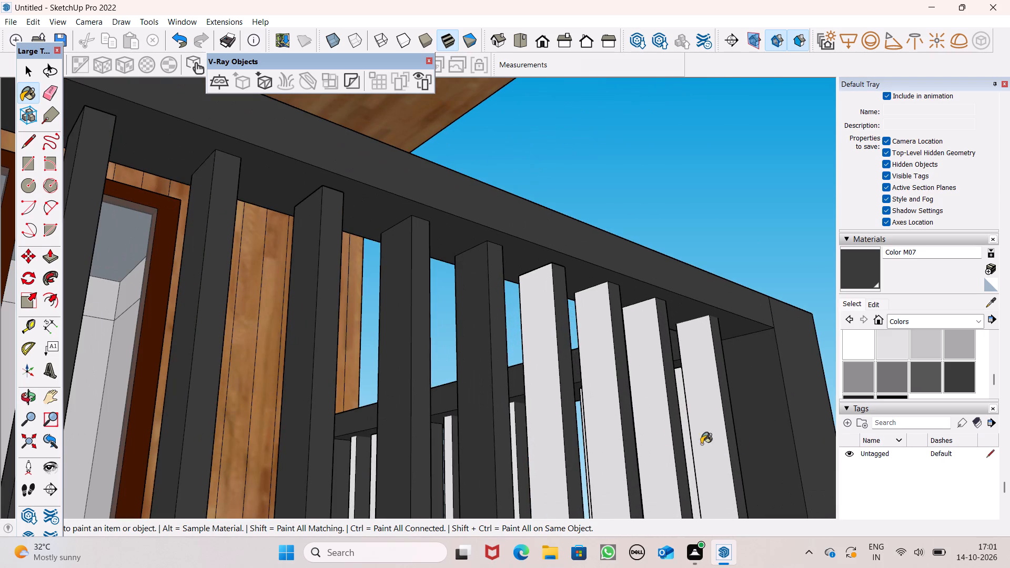
pyautogui.click(650, 445)
pyautogui.click(604, 440)
pyautogui.click(546, 437)
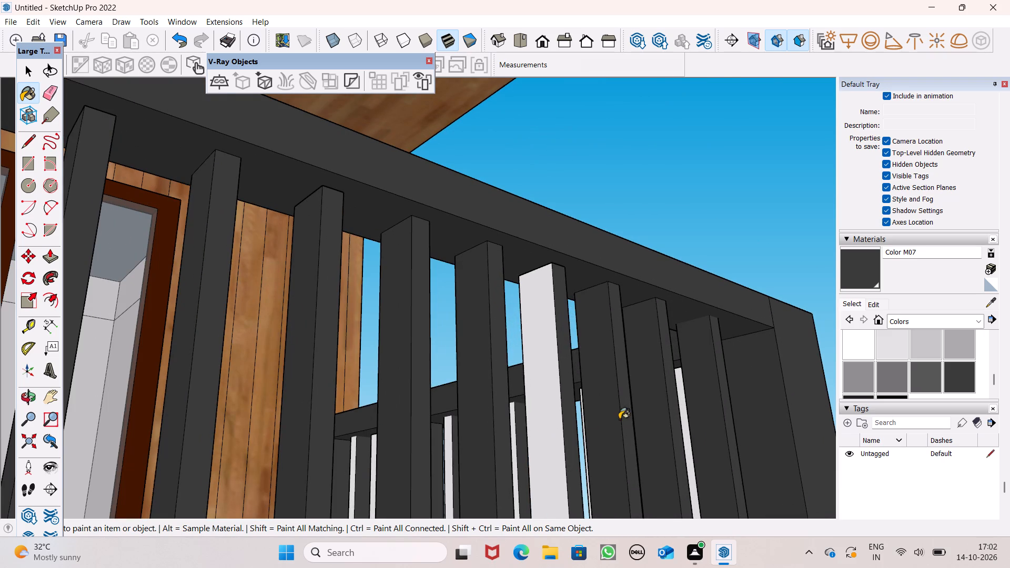
# Paint the white far-end-facing side faces of the eight front-railing balusters beside the wood-textured side wall with Color M07.
pyautogui.scroll(-3, 653, 398)
pyautogui.scroll(1, 682, 410)
pyautogui.scroll(-10, 600, 358)
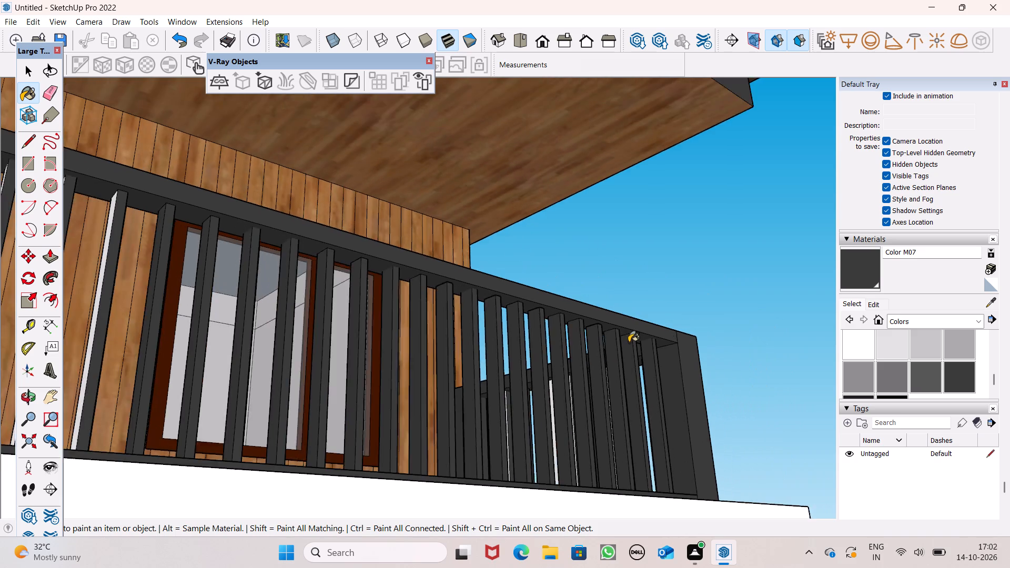
pyautogui.scroll(-4, 629, 342)
pyautogui.scroll(1, 464, 356)
pyautogui.moveTo(608, 412); pyautogui.dragTo(721, 415, button='middle')
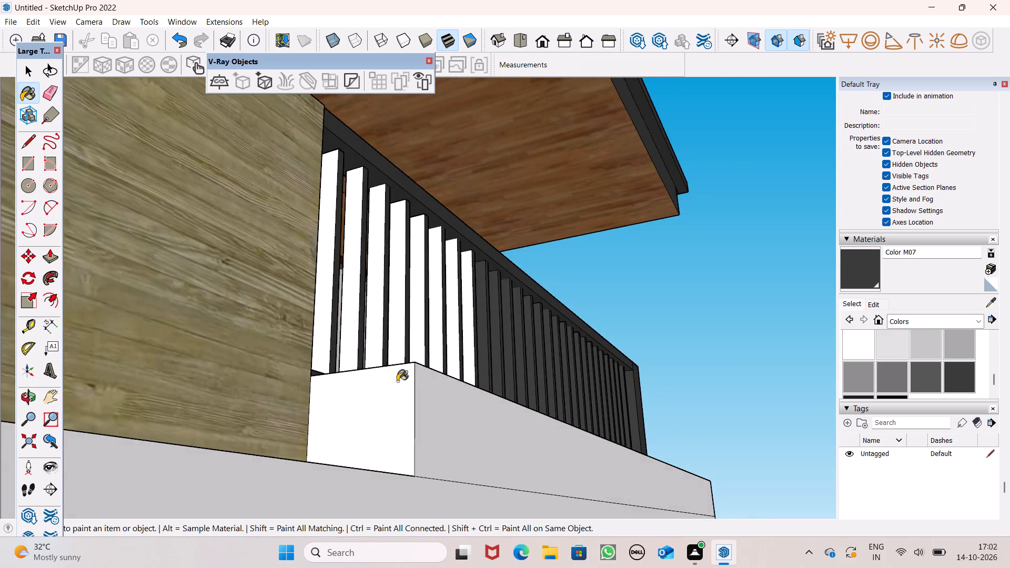
pyautogui.scroll(4, 375, 374)
pyautogui.moveTo(298, 344); pyautogui.dragTo(302, 340)
pyautogui.click(353, 319)
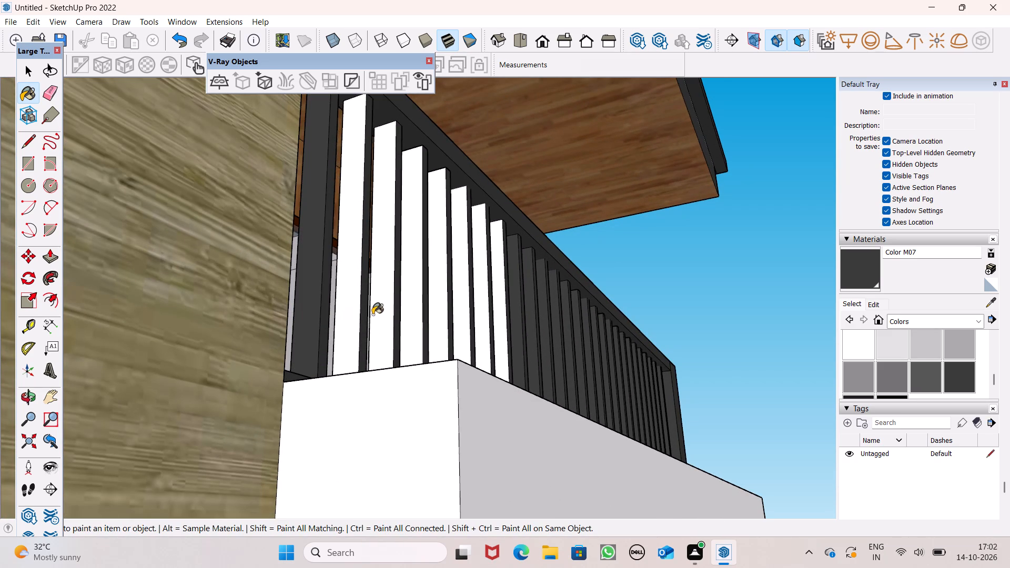
pyautogui.click(373, 314)
pyautogui.click(406, 309)
pyautogui.click(441, 311)
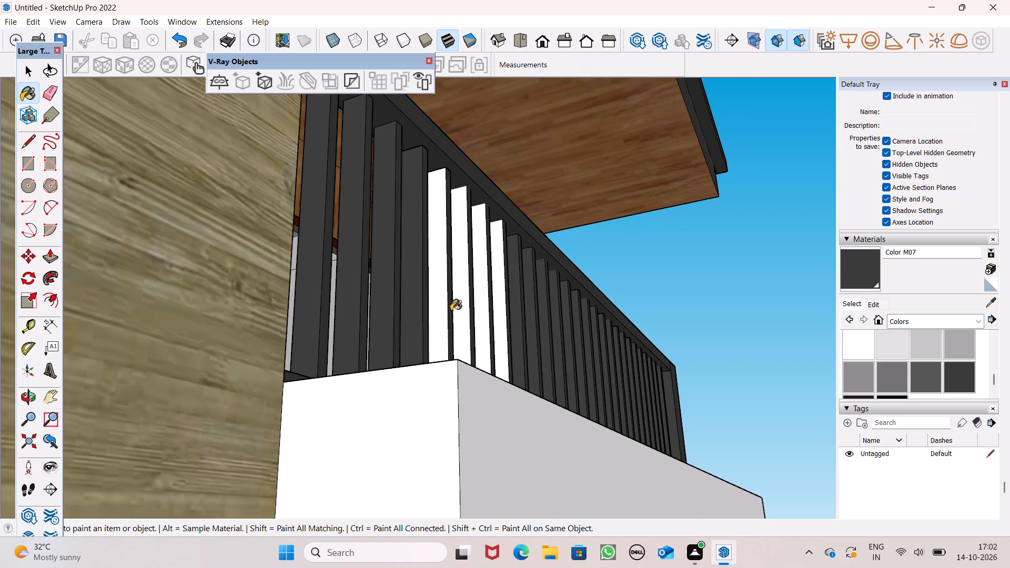
pyautogui.click(458, 312)
pyautogui.click(480, 313)
pyautogui.click(494, 313)
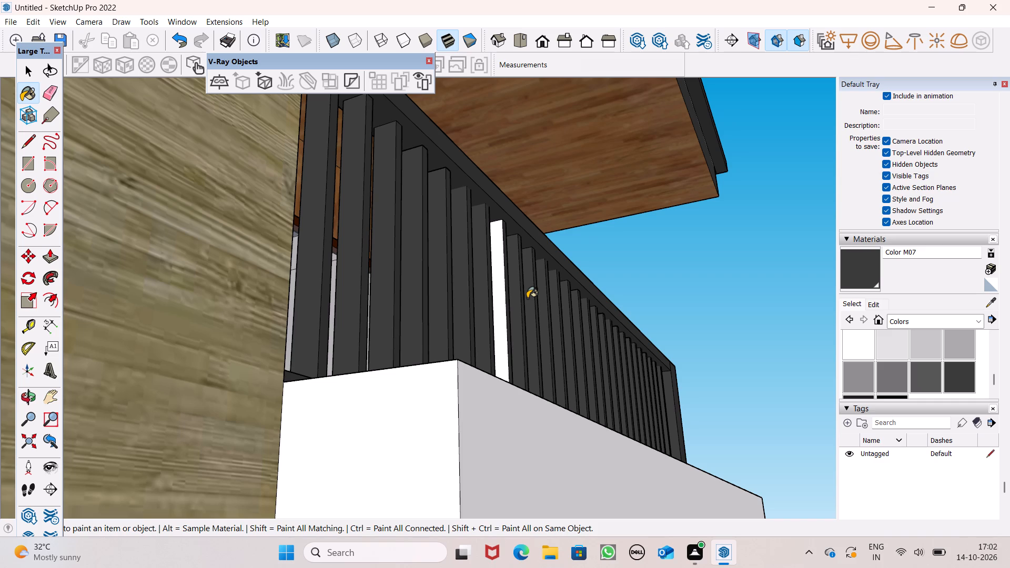
# Paint the white side face of the front railing's first baluster and the railing's end face above the wood-textured wall with Color M07.
pyautogui.moveTo(505, 396); pyautogui.dragTo(191, 539, button='middle')
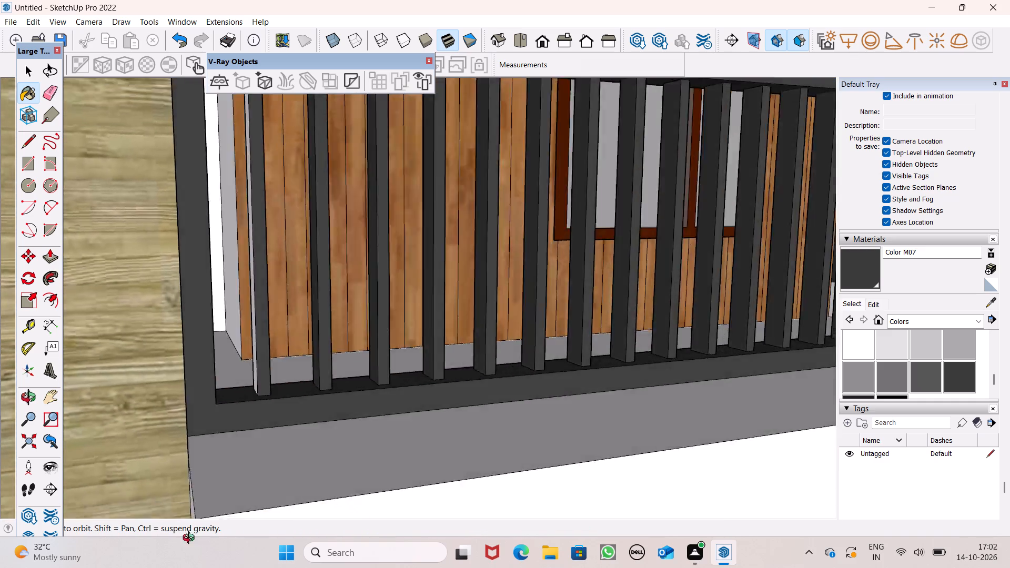
pyautogui.moveTo(191, 539); pyautogui.dragTo(400, 472, button='middle')
pyautogui.scroll(-1, 309, 377)
pyautogui.scroll(3, 305, 368)
pyautogui.click(236, 326)
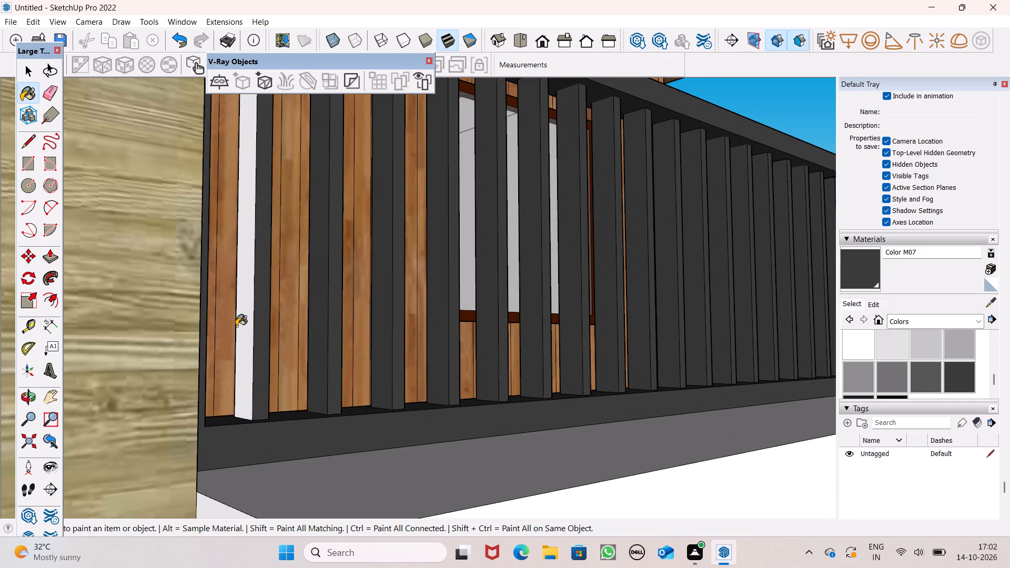
pyautogui.scroll(-5, 399, 389)
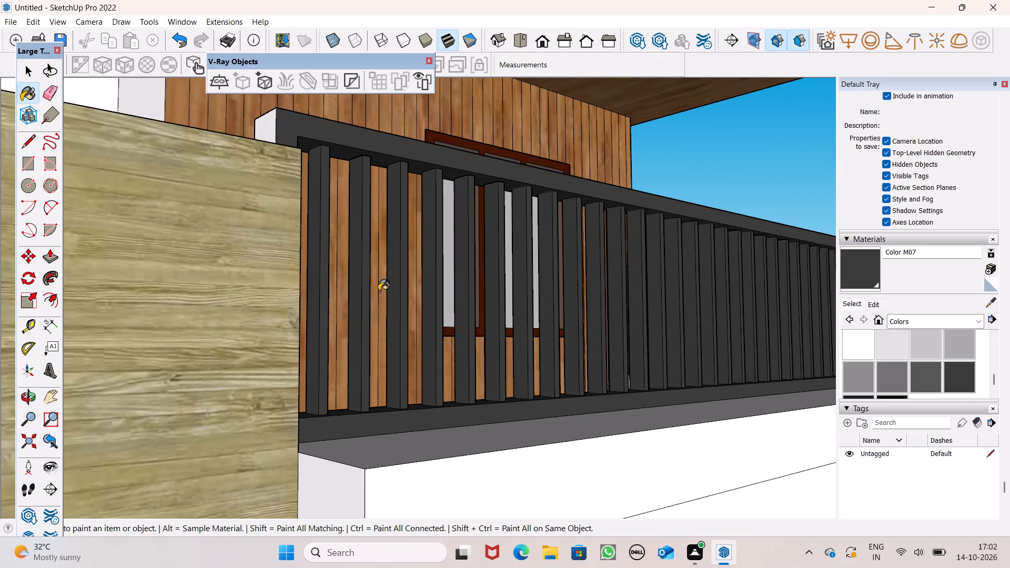
pyautogui.scroll(6, 281, 173)
pyautogui.click(255, 105)
pyautogui.scroll(1, 417, 147)
pyautogui.scroll(-2, 441, 182)
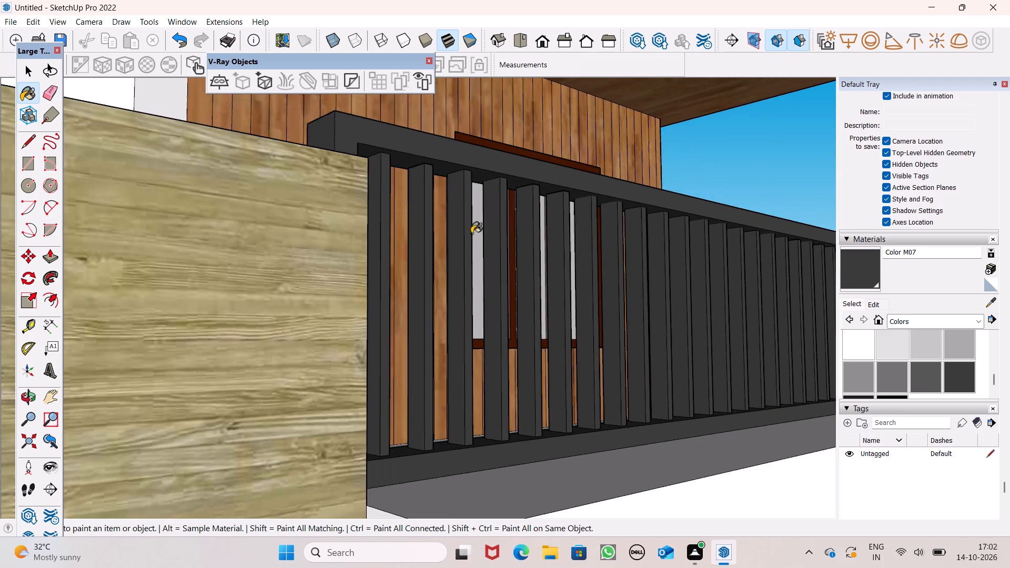
# Paint the balcony-facing faces of the side railing's first seven balusters, counted from the wood-clad house wall, with Color M07.
pyautogui.scroll(-5, 471, 234)
pyautogui.moveTo(601, 255); pyautogui.dragTo(457, 413, button='middle')
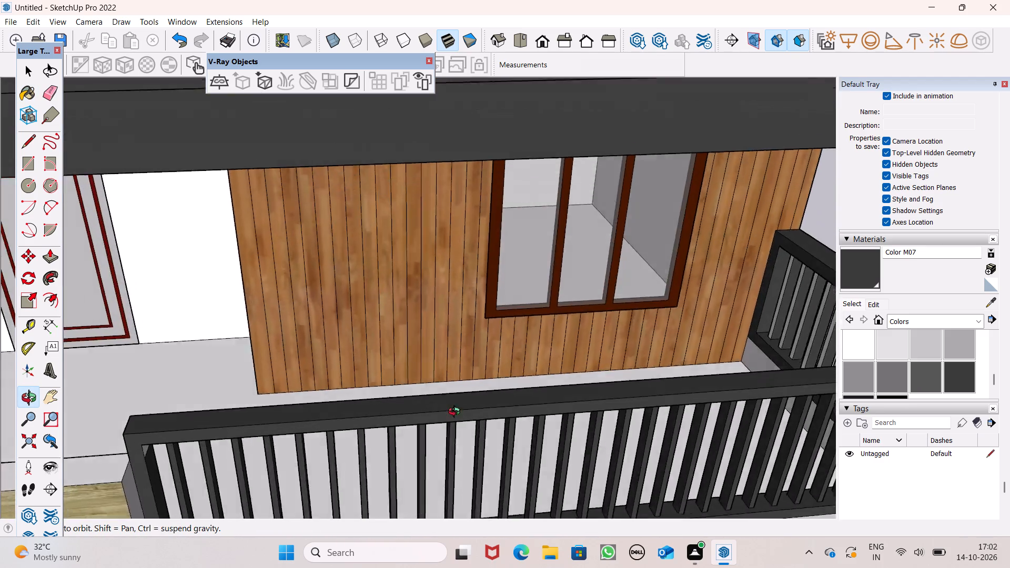
pyautogui.moveTo(457, 413); pyautogui.dragTo(755, 338, button='middle')
pyautogui.scroll(8, 635, 249)
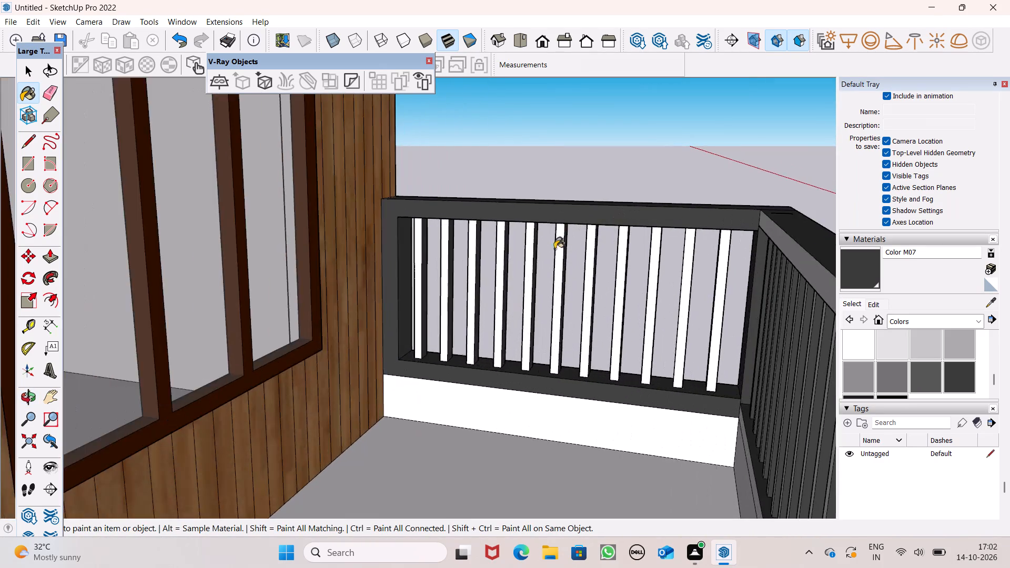
pyautogui.scroll(9, 551, 249)
pyautogui.moveTo(509, 272); pyautogui.dragTo(496, 272)
pyautogui.moveTo(431, 266); pyautogui.dragTo(427, 266)
pyautogui.click(361, 252)
pyautogui.click(346, 251)
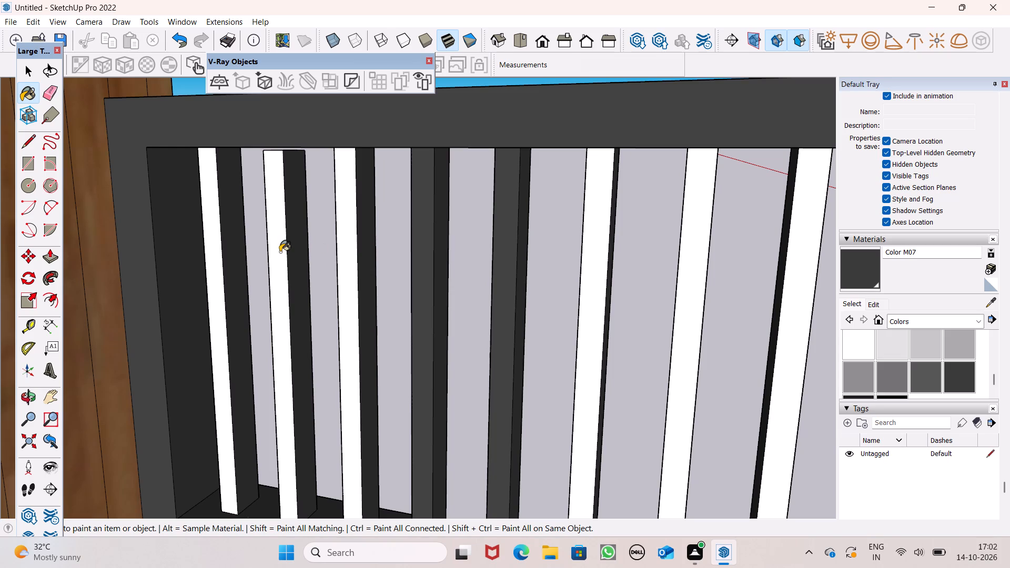
pyautogui.click(280, 252)
pyautogui.moveTo(209, 255); pyautogui.dragTo(215, 255)
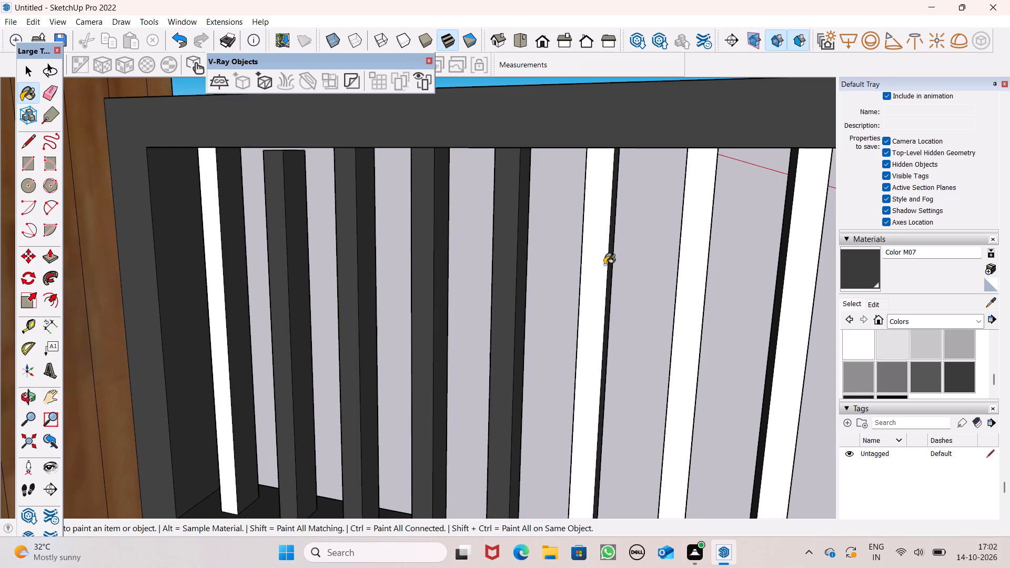
pyautogui.click(597, 266)
pyautogui.click(694, 263)
# Push/Pull the top of the side railing's short second baluster from the house wall up 1/4" to meet the top rail.
pyautogui.scroll(3, 233, 155)
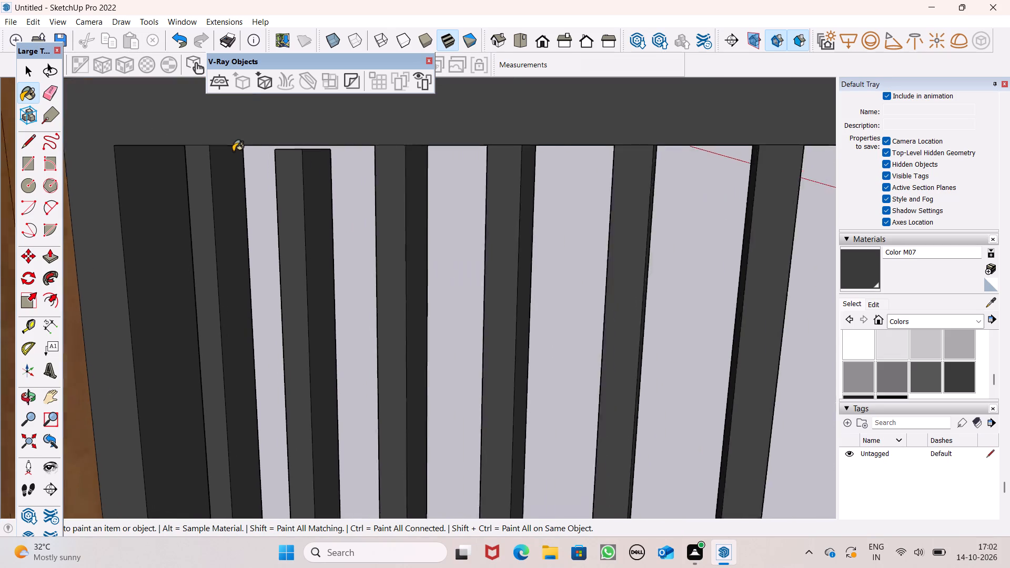
pyautogui.scroll(4, 233, 151)
pyautogui.scroll(4, 363, 157)
pyautogui.moveTo(349, 143); pyautogui.dragTo(405, 142, button='middle')
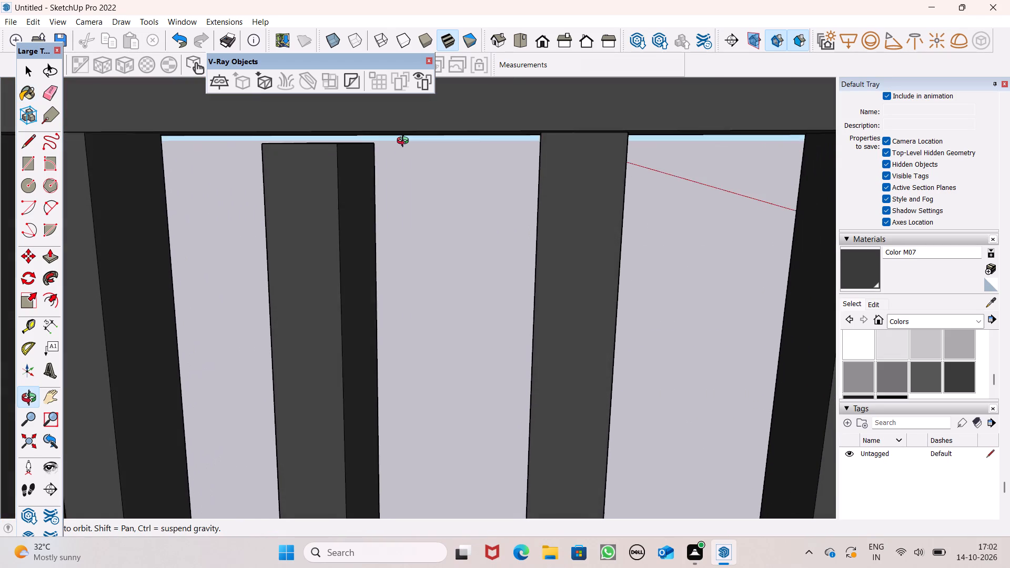
pyautogui.moveTo(405, 142); pyautogui.dragTo(399, 142, button='middle')
pyautogui.moveTo(52, 260); pyautogui.dragTo(56, 255)
pyautogui.scroll(4, 329, 136)
pyautogui.scroll(-1, 329, 136)
pyautogui.scroll(1, 330, 134)
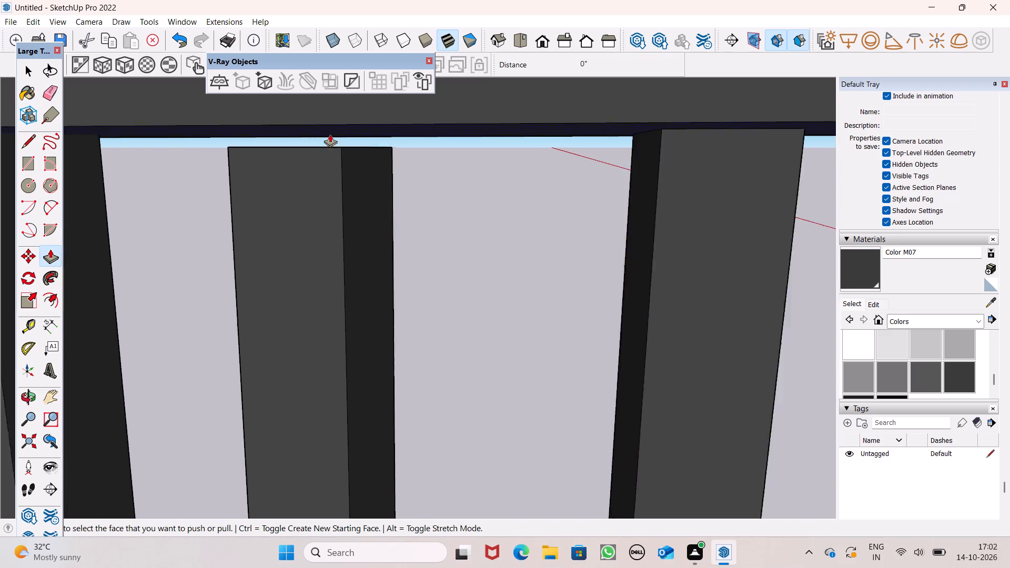
pyautogui.scroll(3, 330, 134)
pyautogui.moveTo(339, 152); pyautogui.dragTo(356, 164, button='middle')
pyautogui.scroll(1, 356, 162)
pyautogui.moveTo(339, 162); pyautogui.dragTo(344, 132)
pyautogui.scroll(-11, 273, 248)
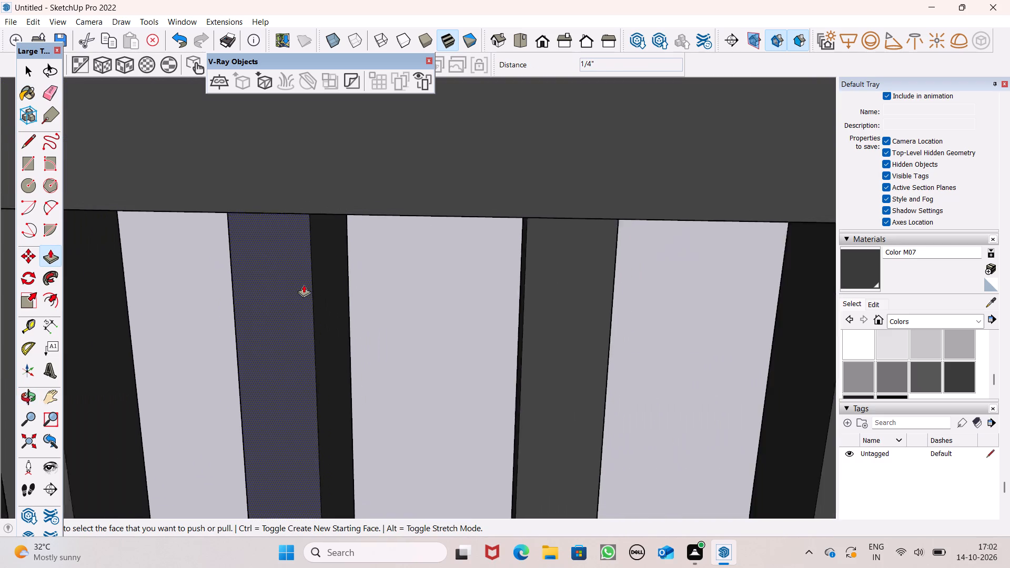
pyautogui.scroll(-9, 304, 285)
# Paint the balcony-facing faces of the side railing's remaining four balusters, up to the corner post, with Color M07.
pyautogui.click(859, 267)
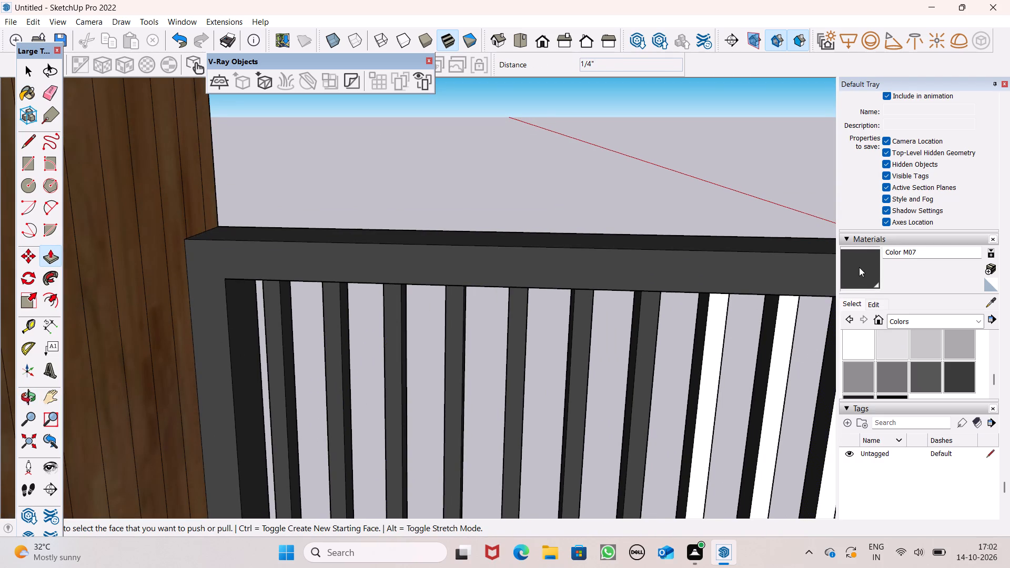
pyautogui.scroll(-5, 258, 293)
pyautogui.scroll(3, 486, 382)
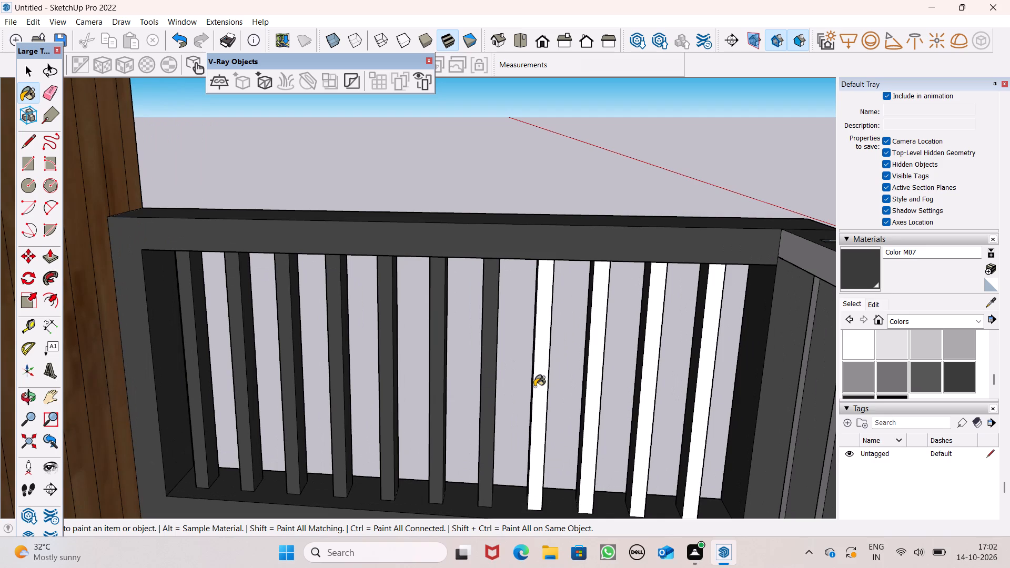
pyautogui.click(534, 387)
pyautogui.moveTo(591, 387); pyautogui.dragTo(596, 387)
pyautogui.click(644, 381)
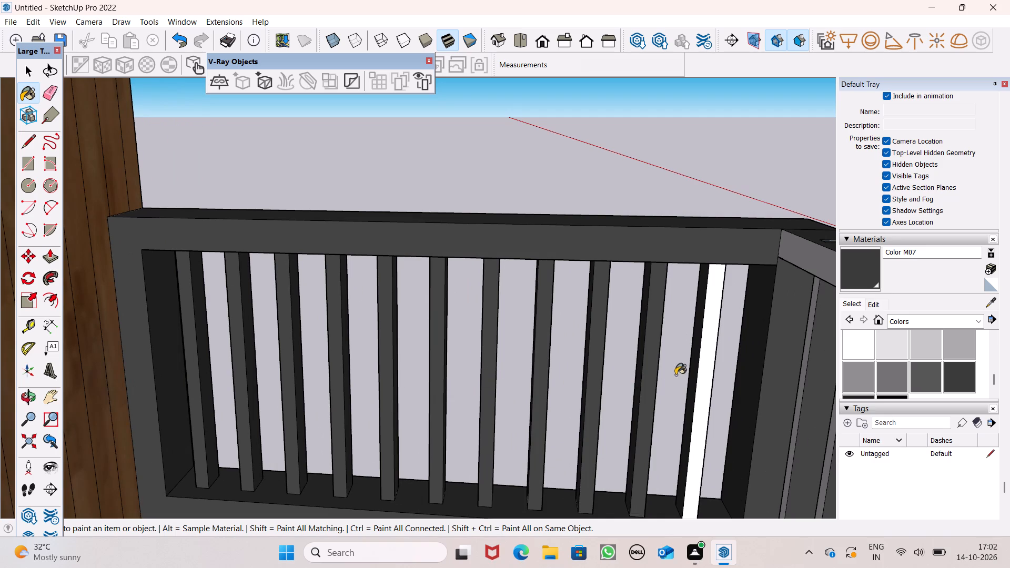
pyautogui.click(704, 373)
# Paint the front top rail's inner face and the inner faces of the fourth and fifth front-railing balusters from the corner with Color M07.
pyautogui.scroll(-7, 557, 331)
pyautogui.moveTo(619, 379); pyautogui.dragTo(775, 341, button='middle')
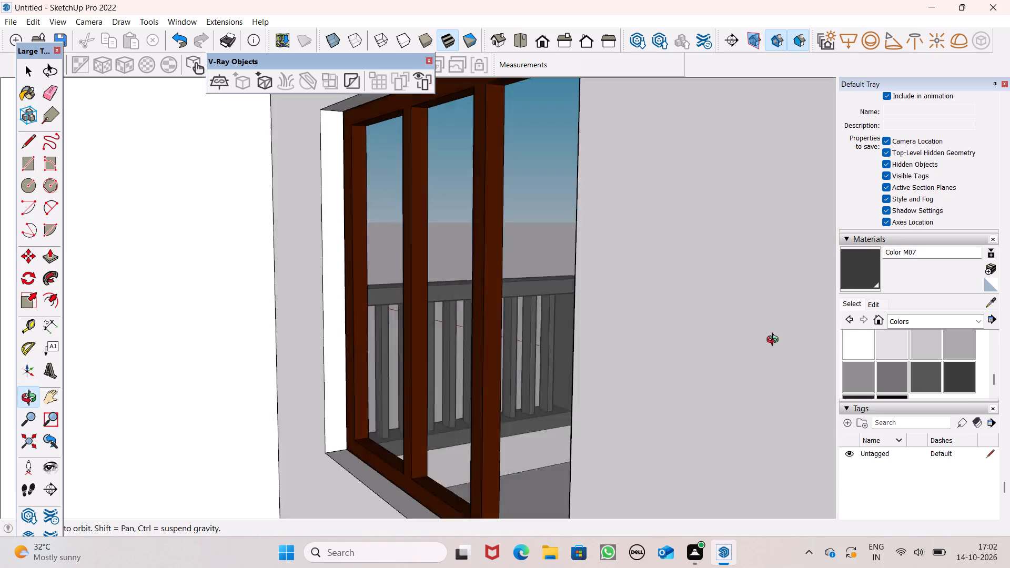
pyautogui.moveTo(775, 341); pyautogui.dragTo(656, 357, button='middle')
pyautogui.scroll(6, 751, 353)
pyautogui.click(740, 339)
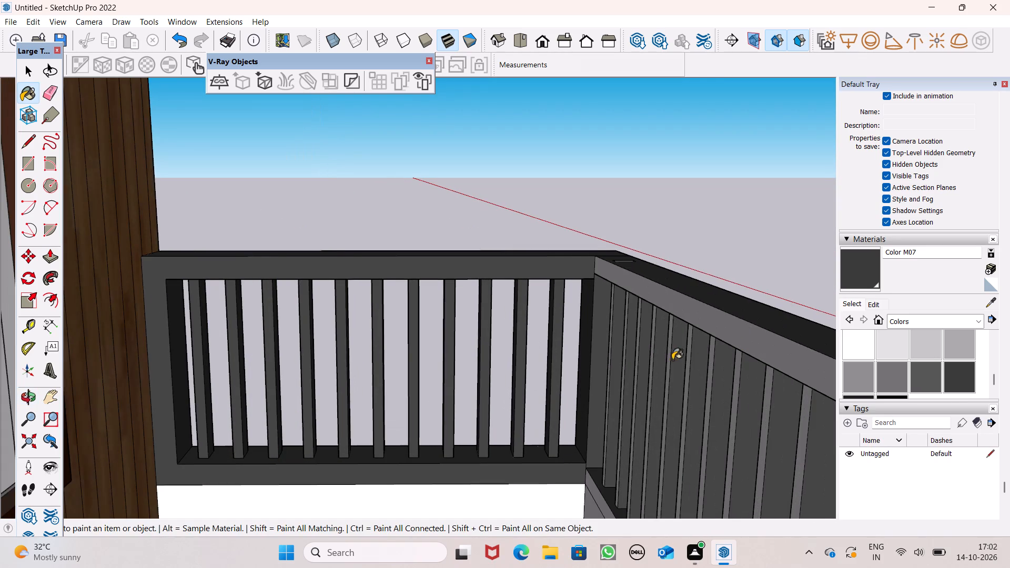
pyautogui.scroll(6, 672, 360)
pyautogui.click(671, 368)
pyautogui.click(666, 363)
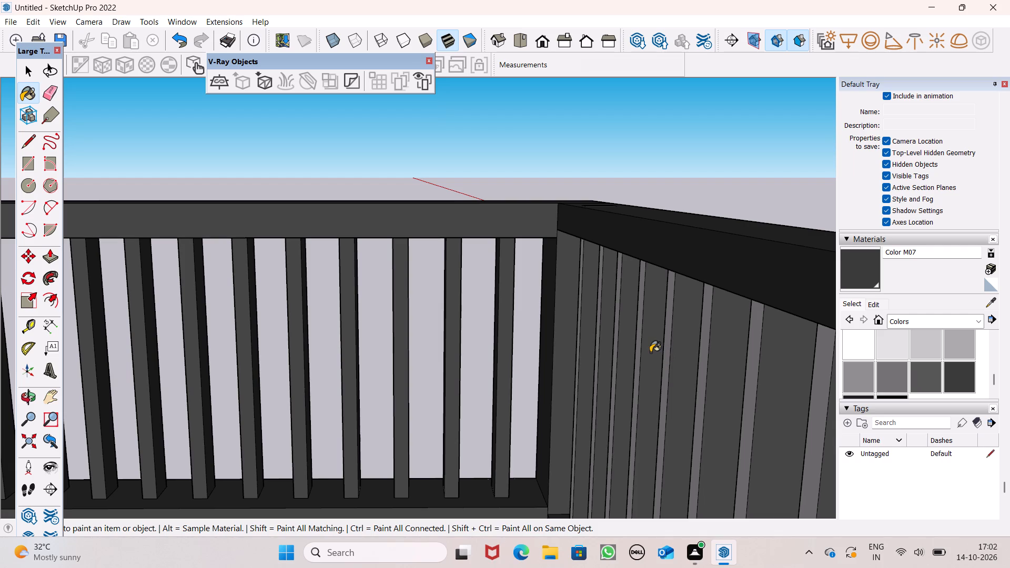
pyautogui.click(638, 347)
pyautogui.click(614, 332)
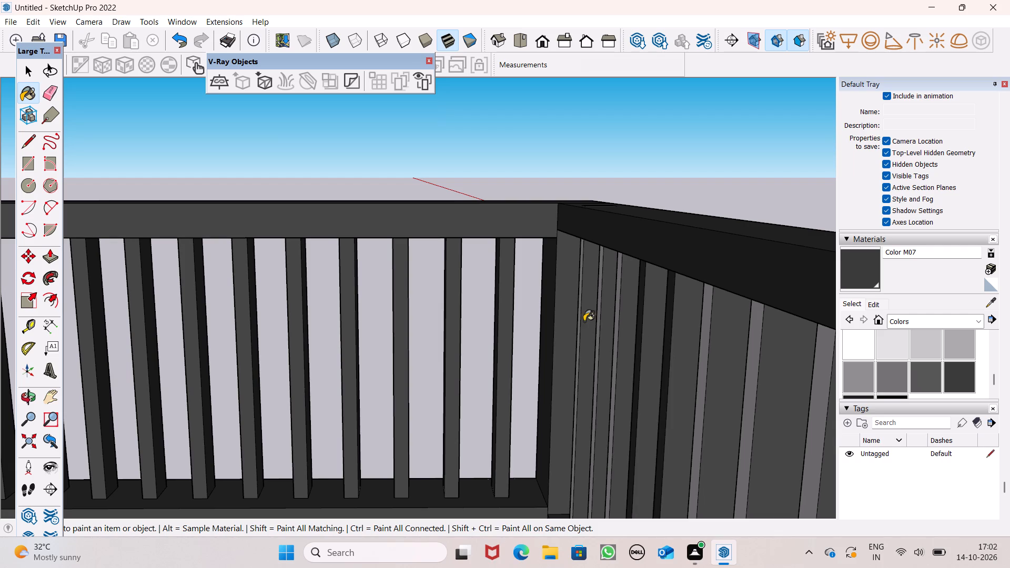
# Paint the inner faces of the three front-railing balusters nearest the corner post with Color M07.
pyautogui.scroll(1, 614, 368)
pyautogui.moveTo(623, 377); pyautogui.dragTo(815, 351, button='middle')
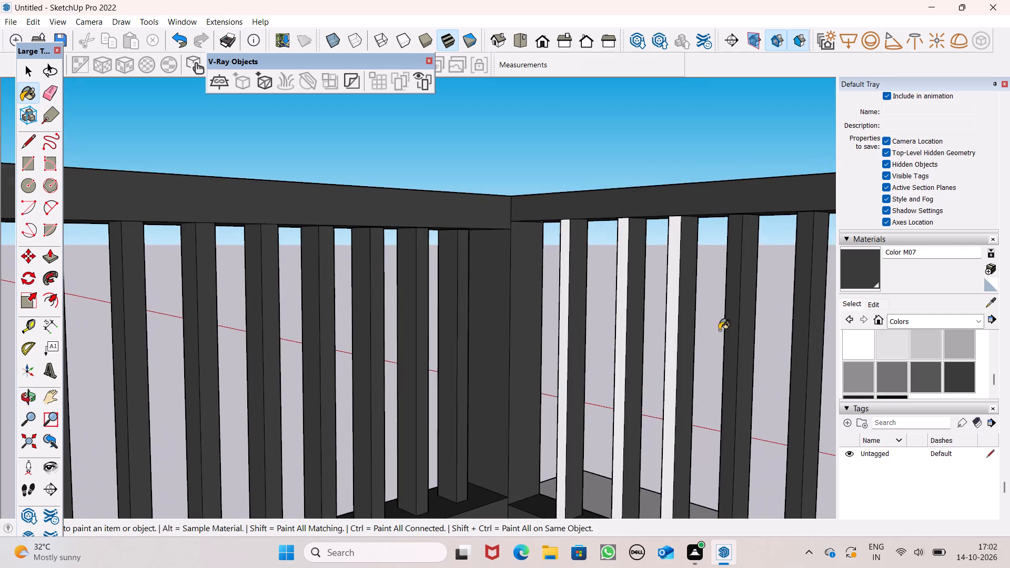
pyautogui.scroll(-1, 682, 330)
pyautogui.scroll(3, 680, 330)
pyautogui.click(669, 326)
pyautogui.click(612, 322)
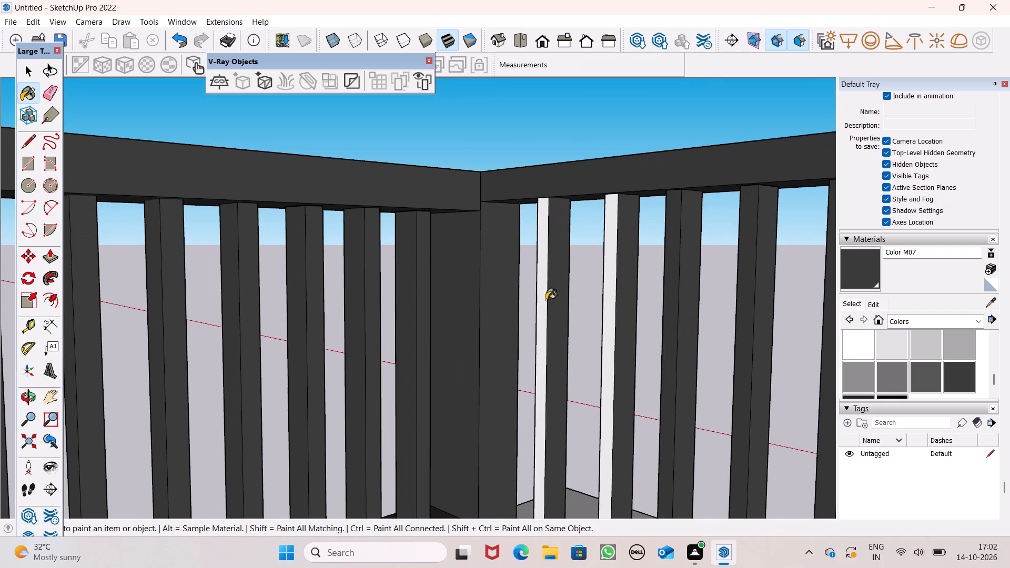
pyautogui.click(546, 299)
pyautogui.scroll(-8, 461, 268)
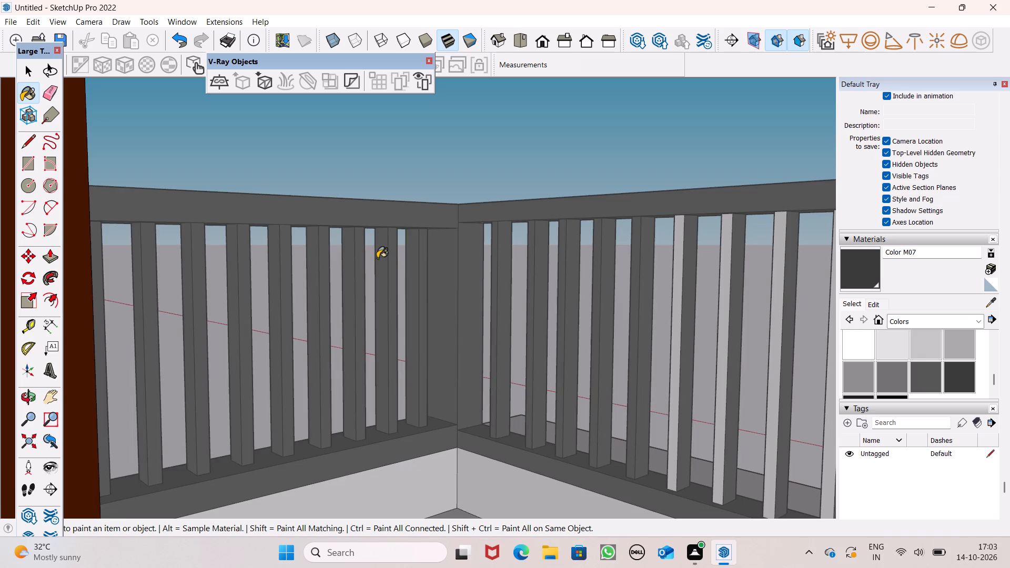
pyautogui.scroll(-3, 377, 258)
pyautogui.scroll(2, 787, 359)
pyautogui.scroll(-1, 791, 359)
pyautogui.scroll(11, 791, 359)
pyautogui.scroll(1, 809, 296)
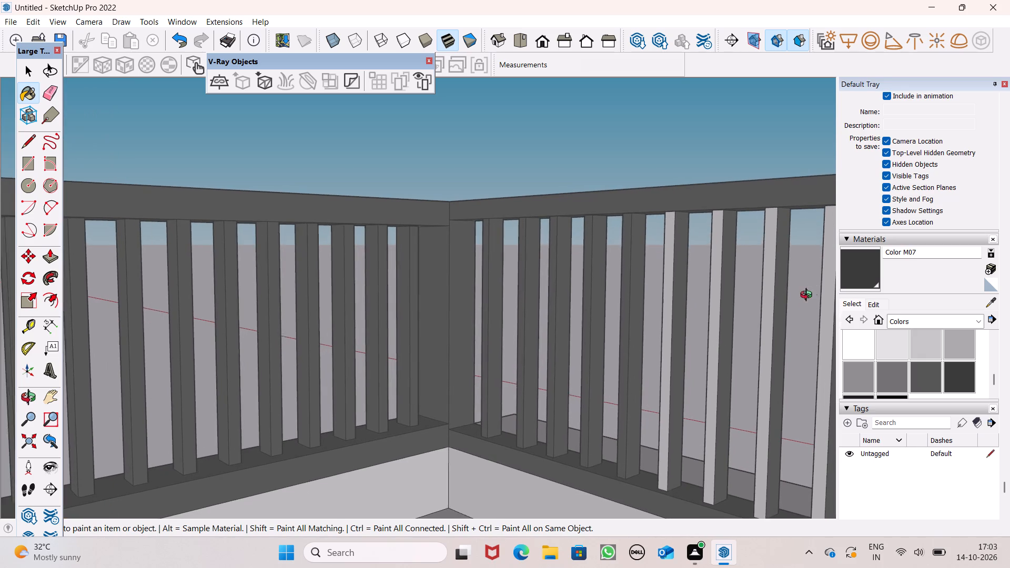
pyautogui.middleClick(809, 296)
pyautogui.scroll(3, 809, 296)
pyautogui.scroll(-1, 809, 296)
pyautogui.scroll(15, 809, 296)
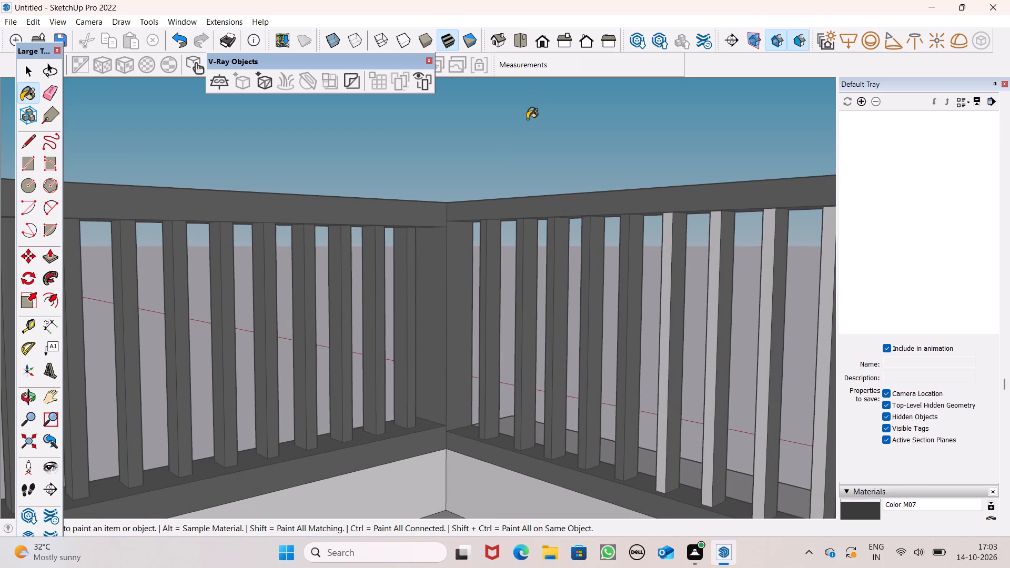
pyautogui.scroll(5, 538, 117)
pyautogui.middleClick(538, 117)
# Paint the inner faces of the next three front-railing balusters away from the corner post with Color M07.
pyautogui.click(548, 43)
pyautogui.scroll(-3, 438, 219)
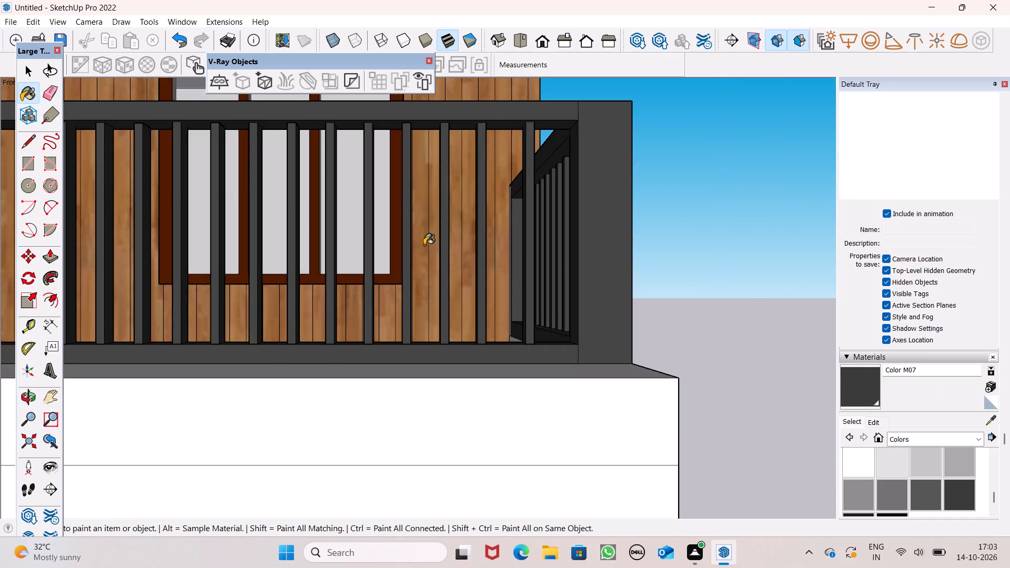
pyautogui.moveTo(479, 269); pyautogui.dragTo(1, 422, button='middle')
pyautogui.scroll(4, 373, 160)
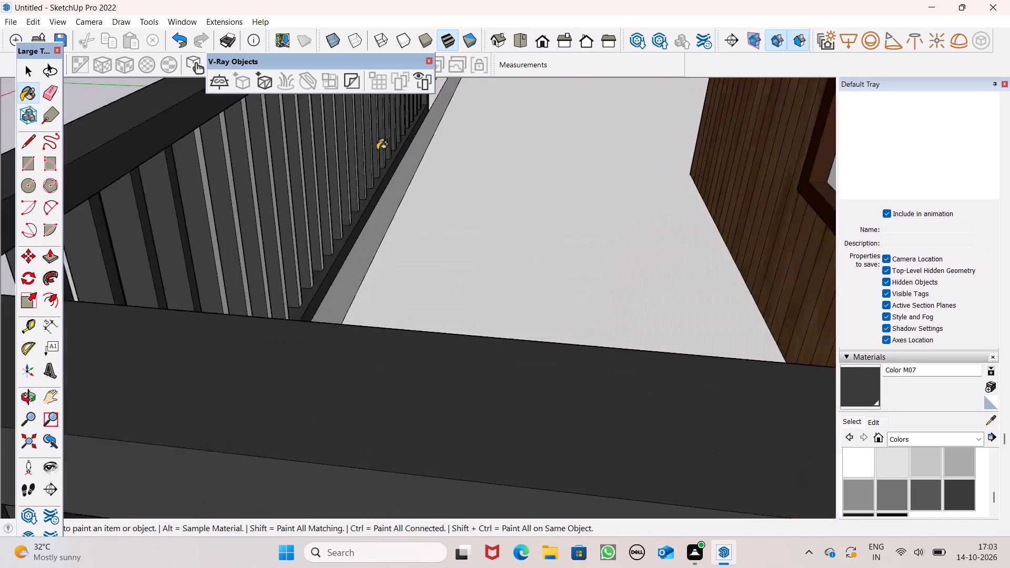
pyautogui.scroll(2, 377, 150)
pyautogui.scroll(1, 221, 248)
pyautogui.click(200, 276)
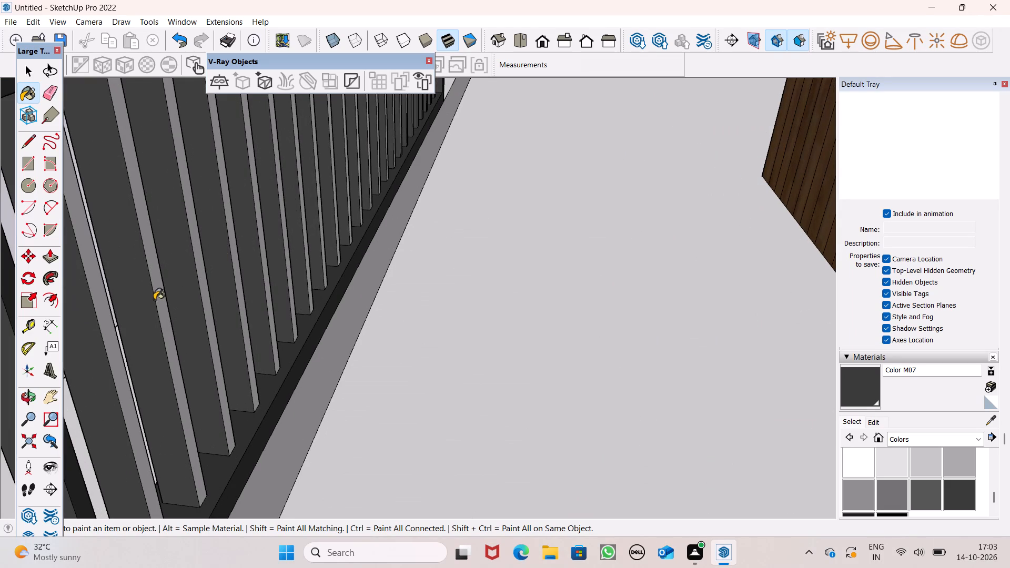
pyautogui.click(157, 295)
pyautogui.click(112, 334)
pyautogui.scroll(-4, 218, 292)
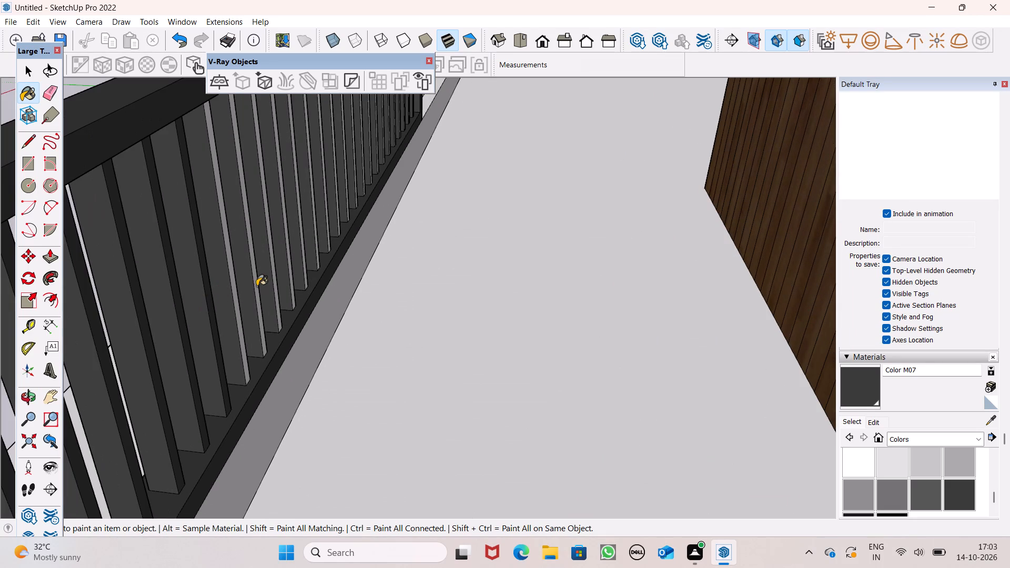
# Paint the inner faces of the next five unpainted front-railing balusters away from the corner post with Color M07.
pyautogui.moveTo(257, 286); pyautogui.dragTo(117, 285, button='middle')
pyautogui.moveTo(187, 282); pyautogui.dragTo(523, 260, button='middle')
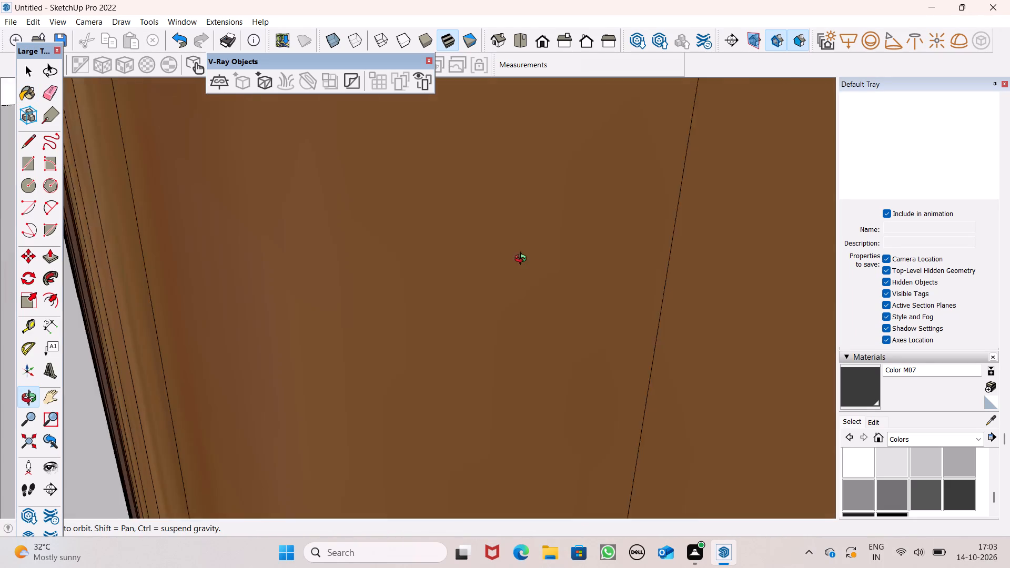
pyautogui.moveTo(523, 260); pyautogui.dragTo(530, 246, button='middle')
pyautogui.click(549, 49)
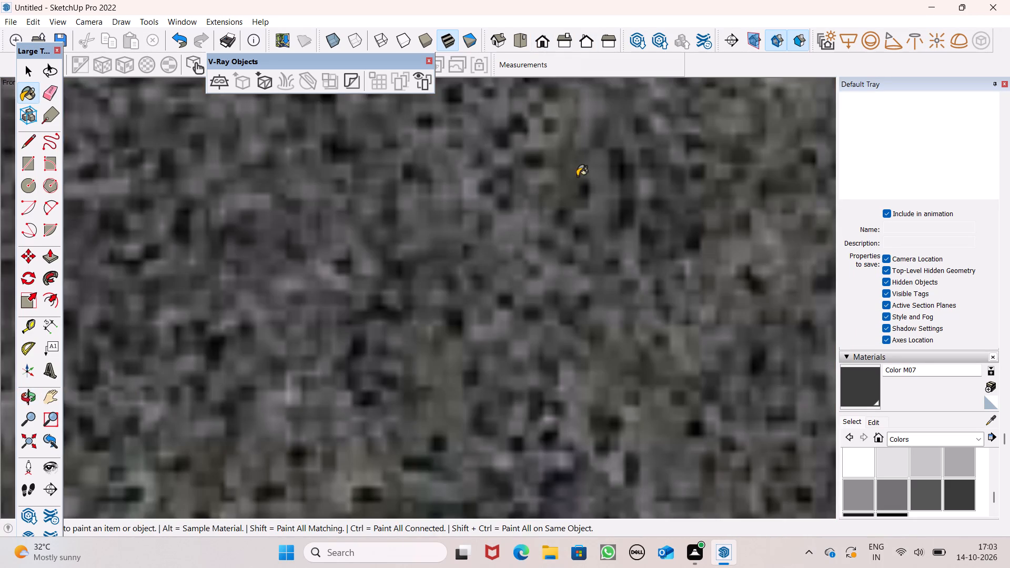
pyautogui.scroll(-17, 582, 202)
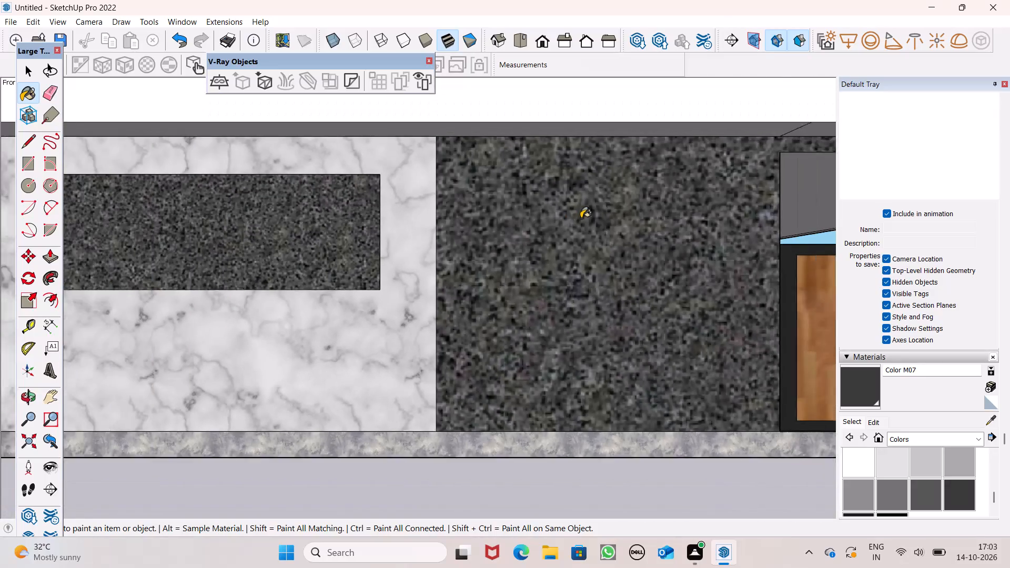
pyautogui.scroll(-17, 581, 218)
pyautogui.moveTo(676, 197); pyautogui.dragTo(663, 216, button='middle')
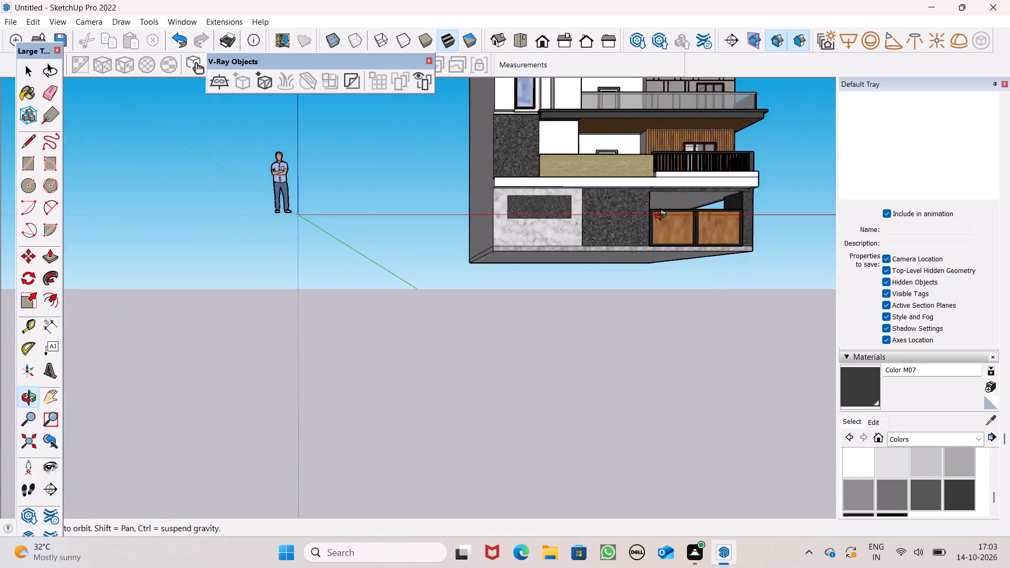
pyautogui.moveTo(663, 216); pyautogui.dragTo(151, 256, button='middle')
pyautogui.scroll(6, 167, 205)
pyautogui.scroll(3, 183, 128)
pyautogui.scroll(-1, 185, 127)
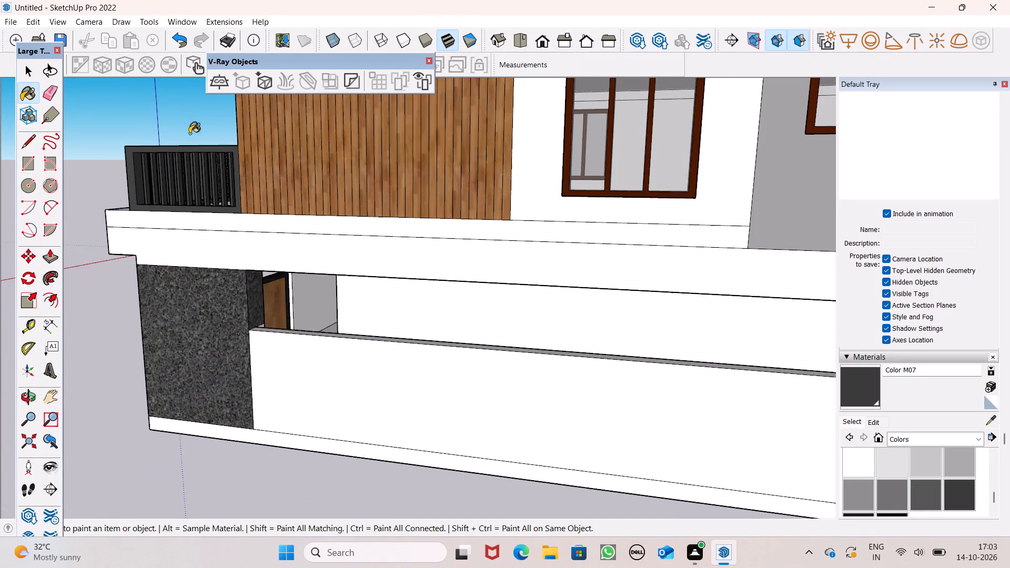
pyautogui.scroll(-1, 189, 134)
pyautogui.moveTo(235, 176); pyautogui.dragTo(266, 282, button='middle')
pyautogui.scroll(7, 257, 276)
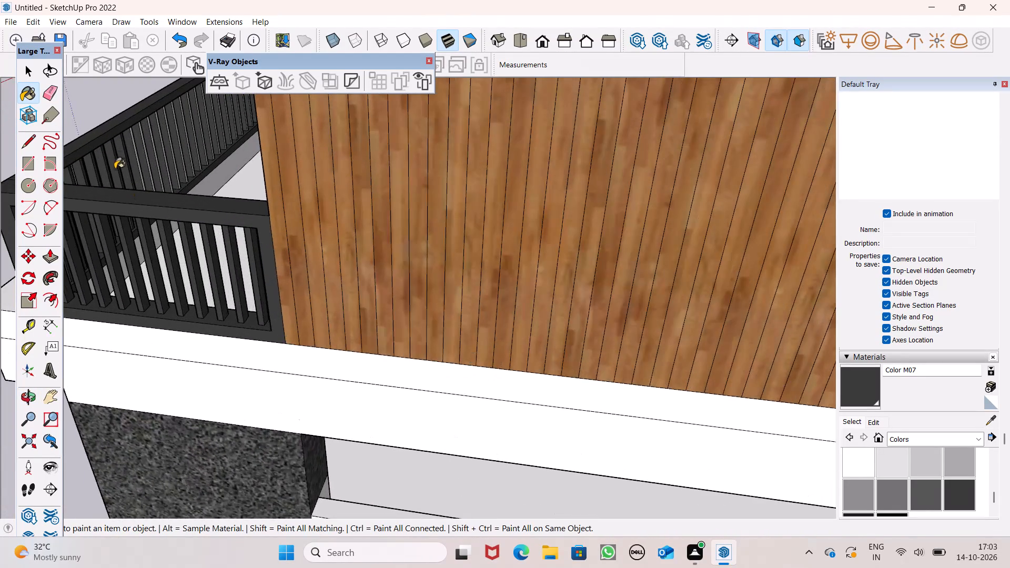
pyautogui.scroll(6, 104, 118)
pyautogui.scroll(-6, 149, 201)
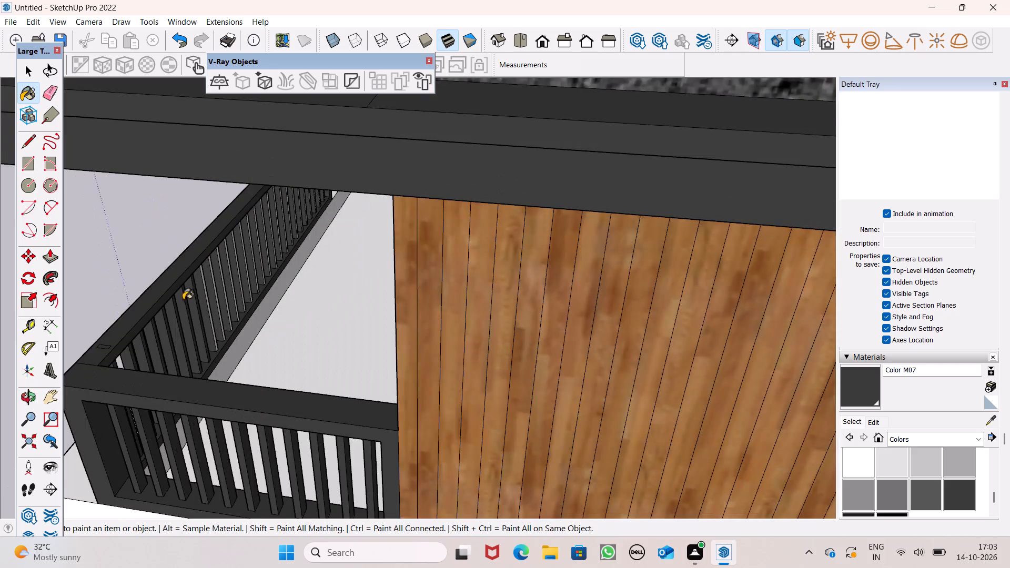
pyautogui.scroll(6, 182, 306)
pyautogui.scroll(7, 139, 364)
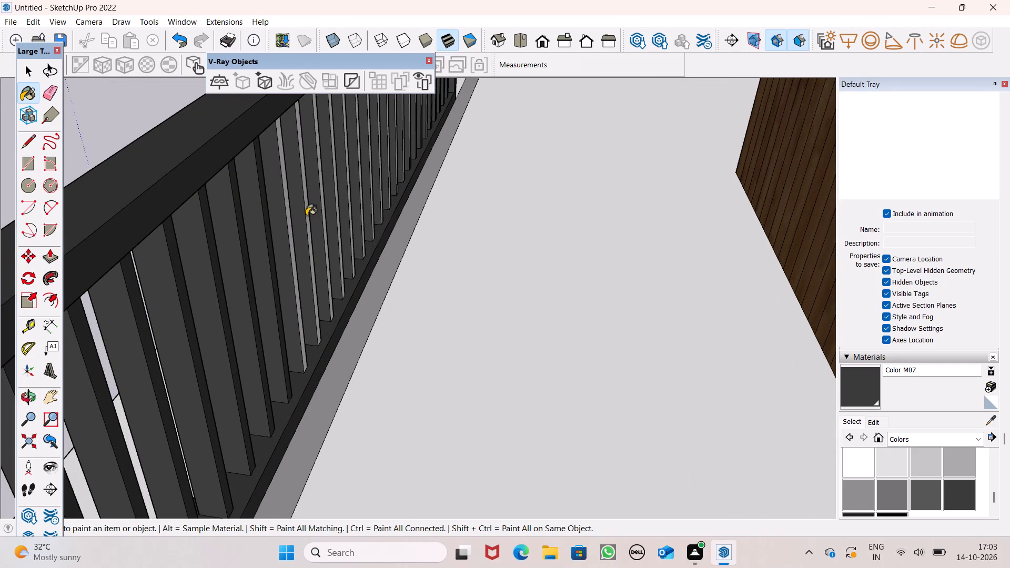
pyautogui.moveTo(363, 198); pyautogui.dragTo(266, 209, button='middle')
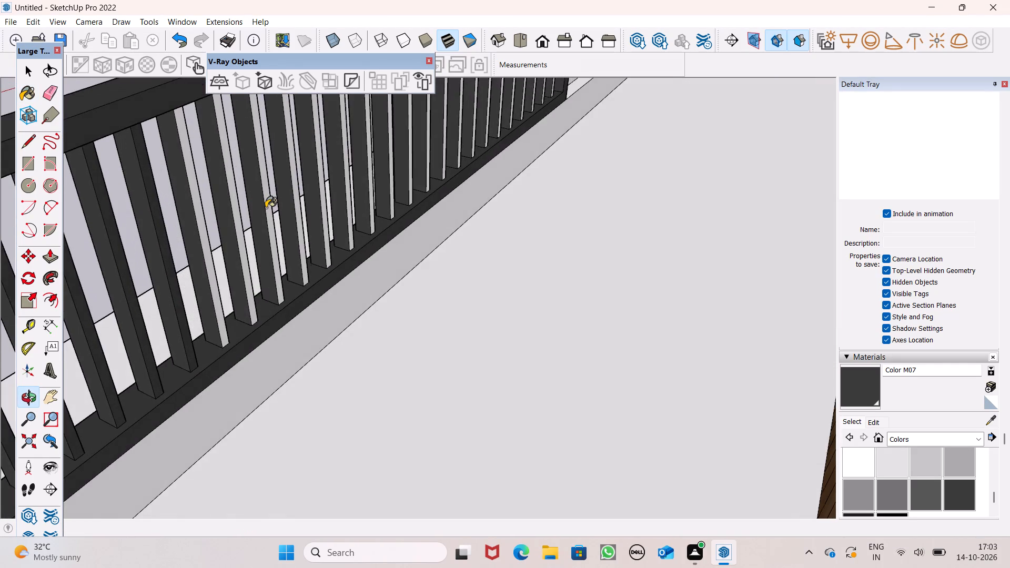
pyautogui.scroll(5, 266, 208)
pyautogui.moveTo(157, 287); pyautogui.dragTo(159, 279)
pyautogui.click(224, 244)
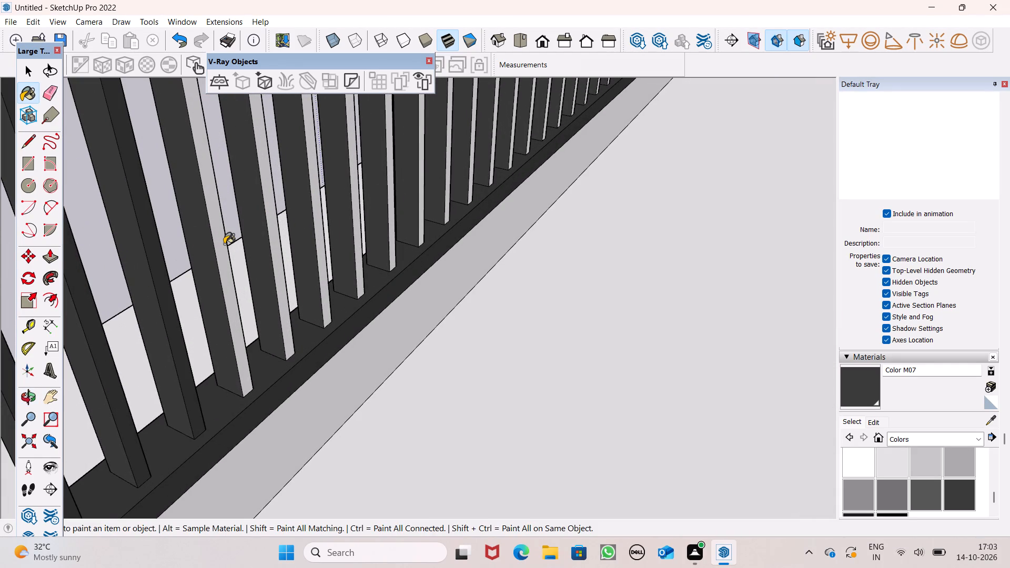
pyautogui.click(276, 232)
pyautogui.click(320, 211)
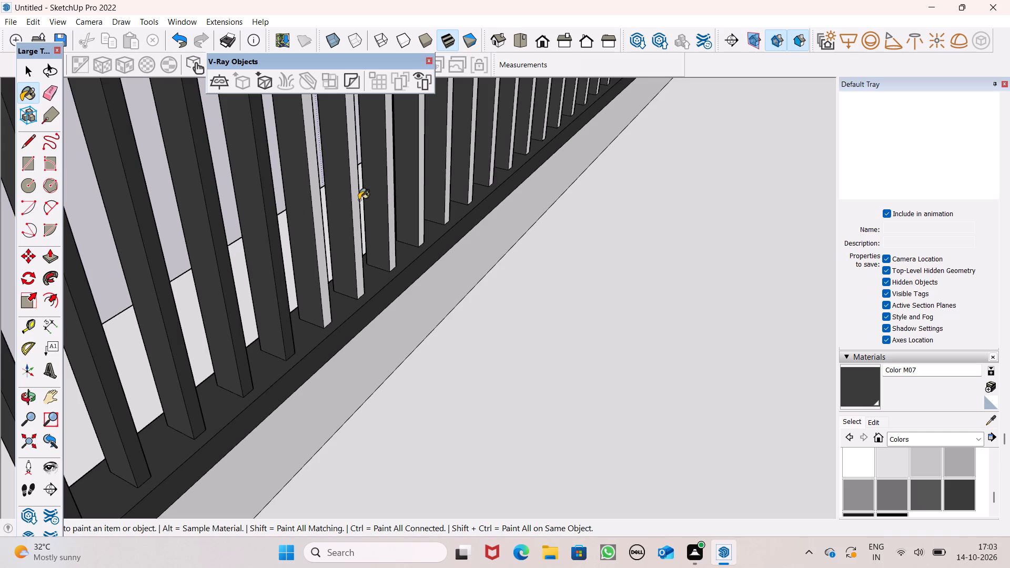
pyautogui.moveTo(358, 200); pyautogui.dragTo(367, 198)
pyautogui.click(392, 188)
pyautogui.click(356, 201)
# Paint the inner faces of the following four front-railing balusters, moving away from the corner post, with Color M07.
pyautogui.scroll(1, 453, 173)
pyautogui.scroll(-1, 453, 173)
pyautogui.scroll(1, 453, 173)
pyautogui.scroll(-1, 453, 173)
pyautogui.scroll(8, 453, 173)
pyautogui.click(431, 192)
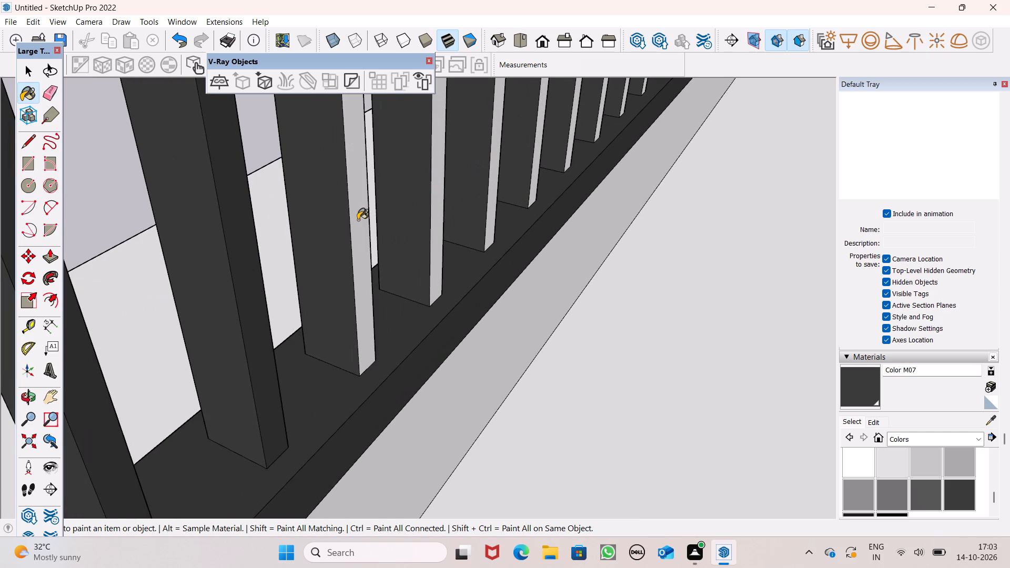
pyautogui.moveTo(358, 220); pyautogui.dragTo(363, 217)
pyautogui.moveTo(431, 201); pyautogui.dragTo(436, 201)
pyautogui.scroll(5, 497, 191)
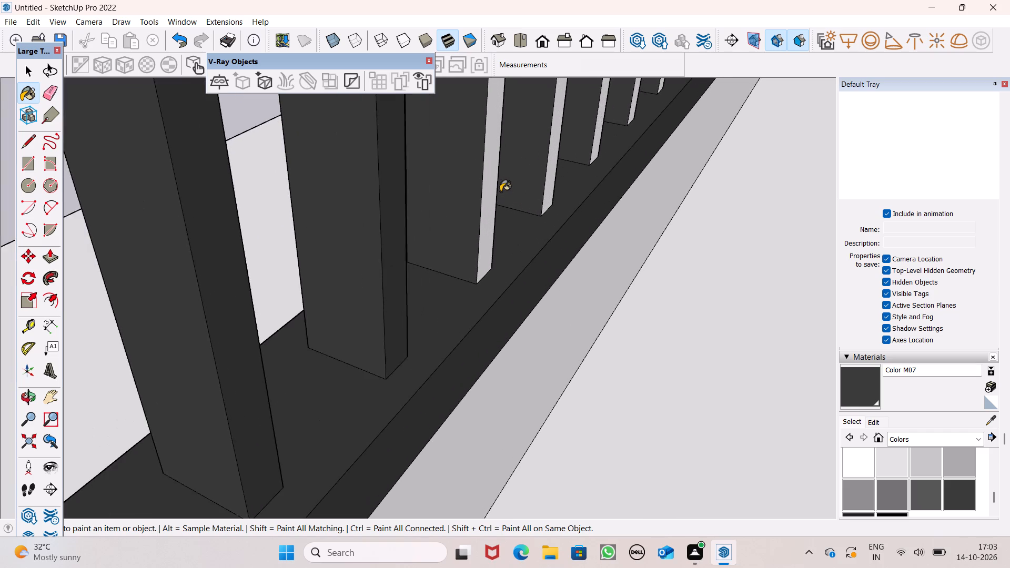
pyautogui.scroll(2, 500, 191)
pyautogui.scroll(-1, 501, 192)
pyautogui.scroll(2, 505, 197)
pyautogui.click(486, 212)
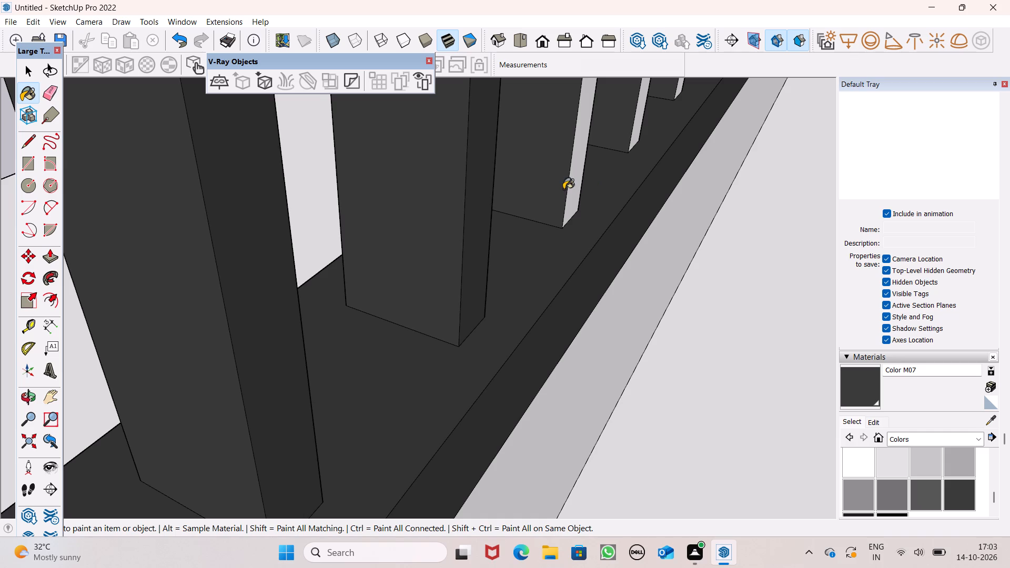
pyautogui.moveTo(574, 188); pyautogui.dragTo(569, 188)
# Continue along the front railing, painting the inner faces of the next four light-coloured balusters with Color M07.
pyautogui.scroll(-4, 445, 176)
pyautogui.scroll(-9, 441, 279)
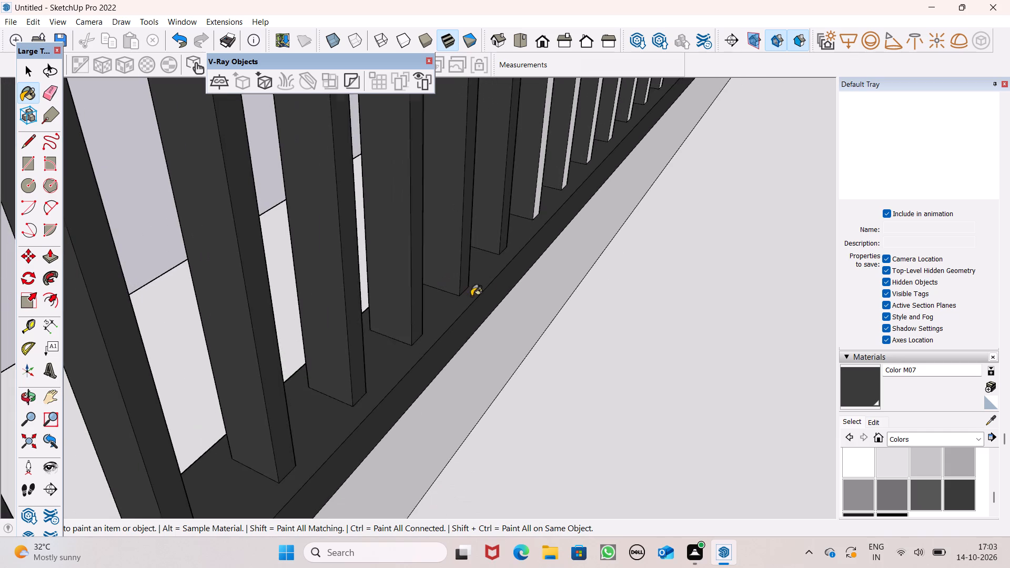
pyautogui.scroll(-7, 500, 298)
pyautogui.scroll(7, 610, 150)
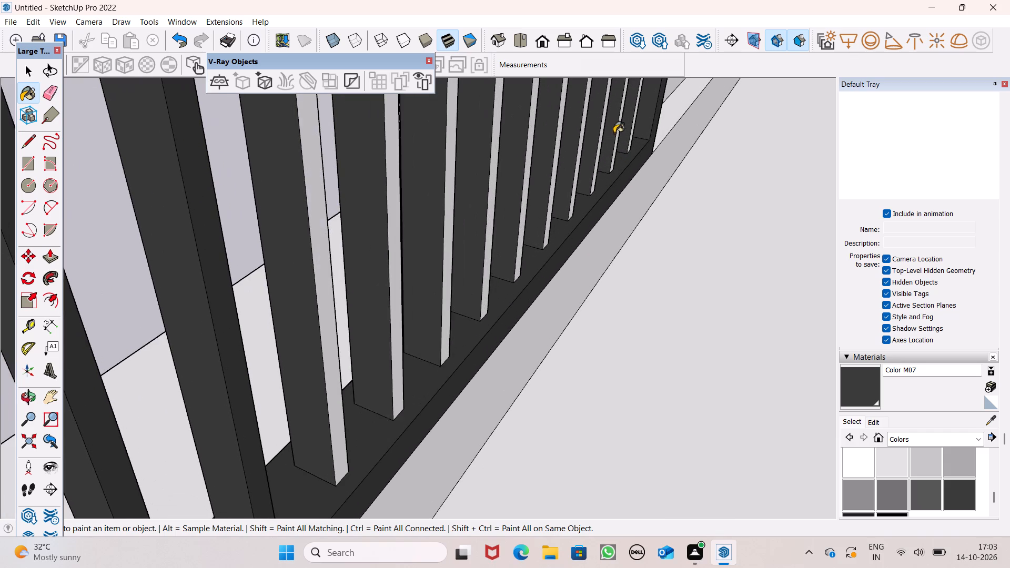
pyautogui.scroll(2, 389, 315)
pyautogui.click(318, 359)
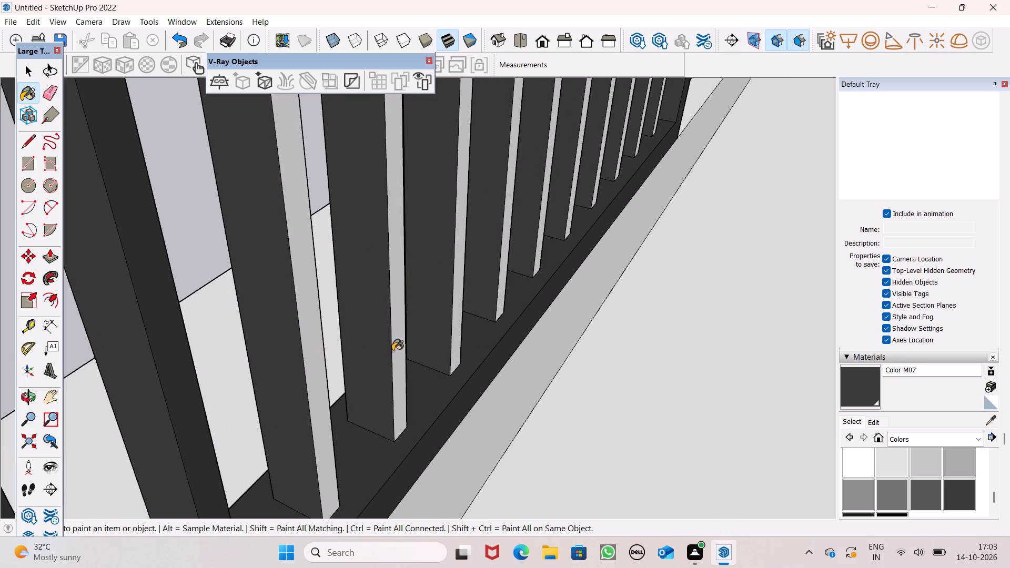
pyautogui.click(399, 346)
pyautogui.click(461, 317)
pyautogui.click(504, 281)
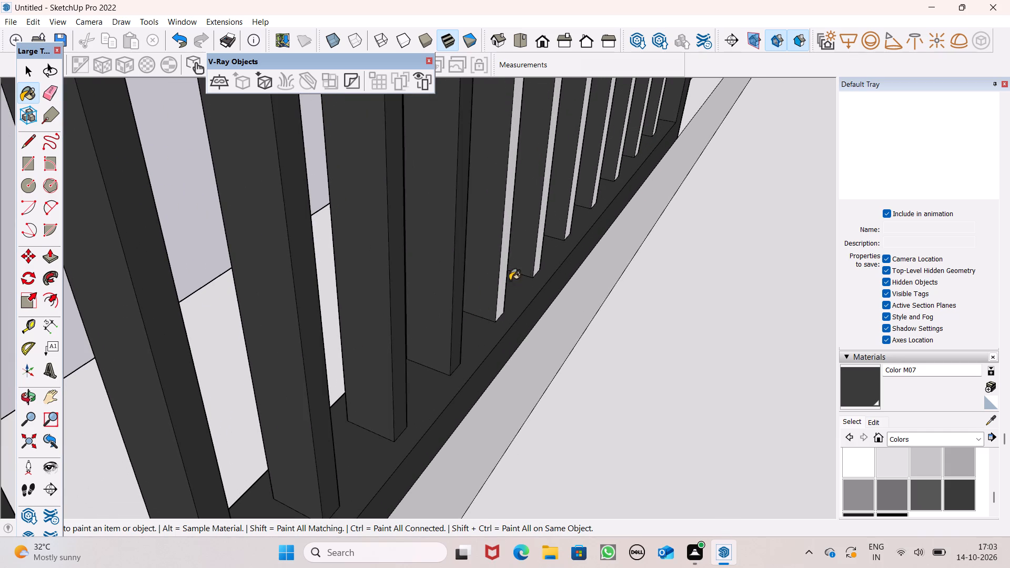
# Paint the inner faces of the front railing's last six balusters, up to its far end post, with Color M07.
pyautogui.scroll(6, 642, 107)
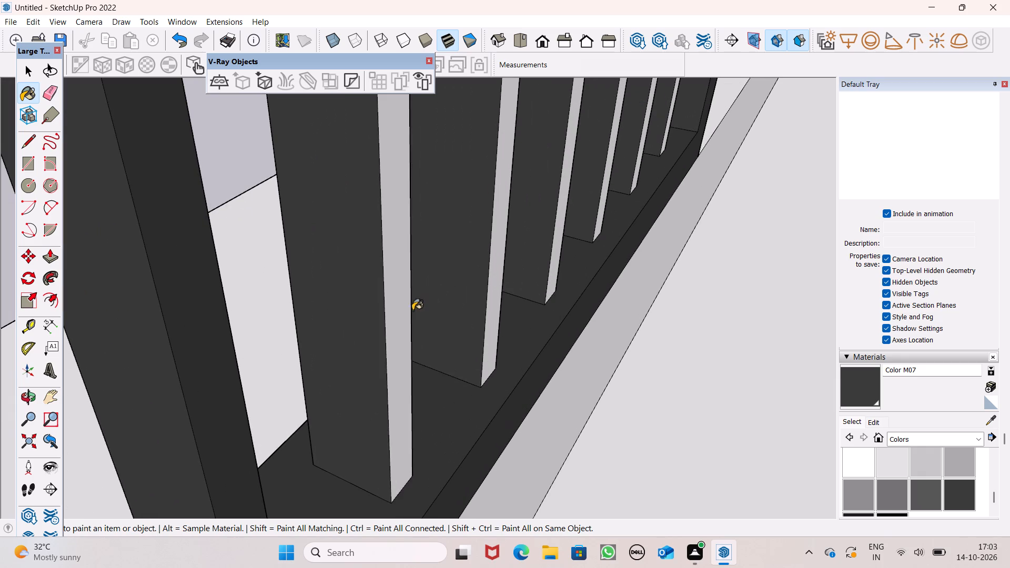
pyautogui.moveTo(395, 315); pyautogui.dragTo(399, 310)
pyautogui.click(497, 275)
pyautogui.scroll(7, 640, 164)
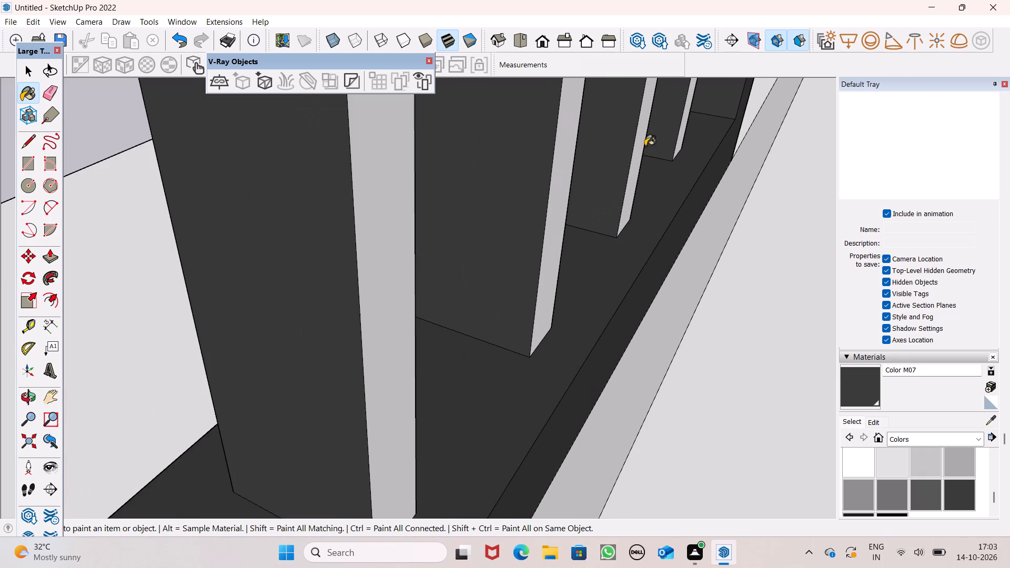
pyautogui.moveTo(409, 260); pyautogui.dragTo(403, 259)
pyautogui.click(565, 221)
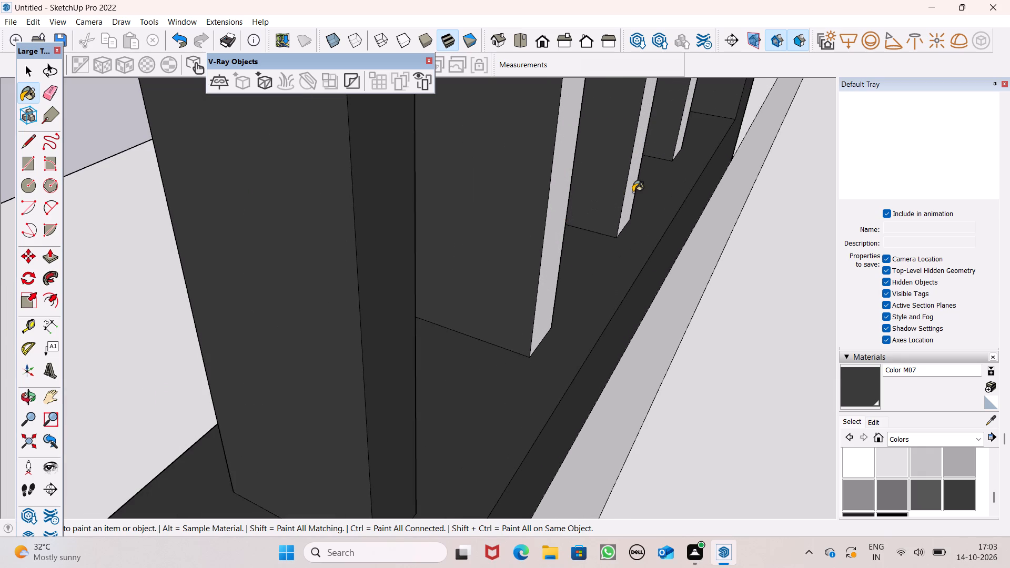
pyautogui.click(634, 191)
pyautogui.scroll(-1, 558, 244)
pyautogui.scroll(1, 532, 263)
pyautogui.scroll(-4, 530, 264)
pyautogui.scroll(7, 665, 164)
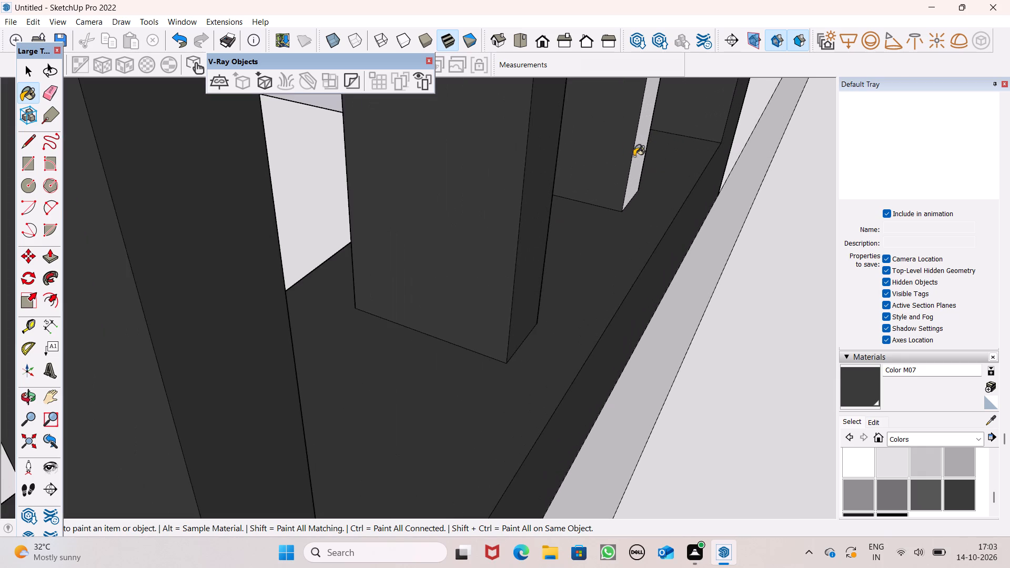
pyautogui.click(638, 156)
# Paint the white upper part of the front railing's end post, beside the solid balcony wall, with Color M07.
pyautogui.scroll(-7, 567, 223)
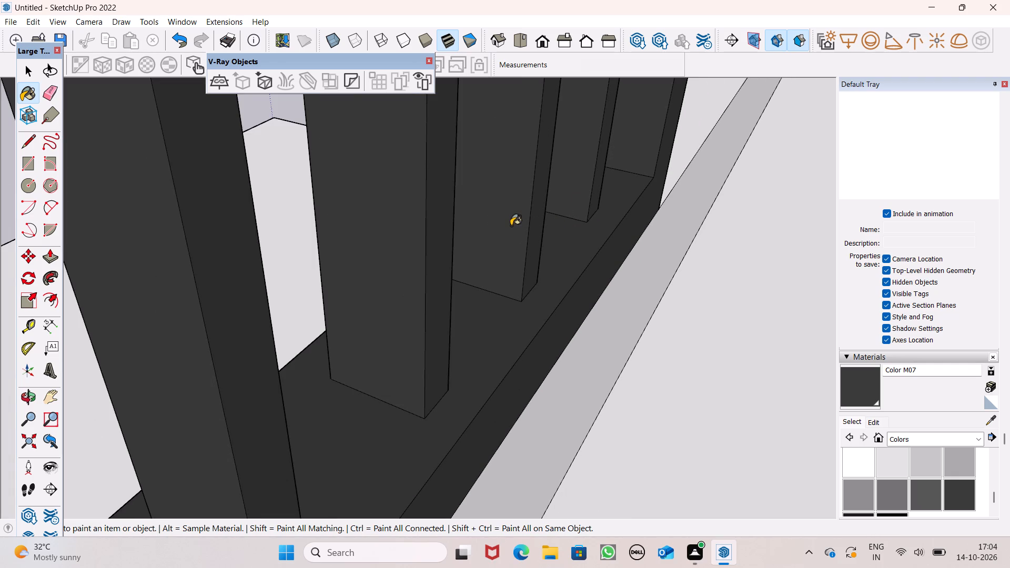
pyautogui.scroll(-8, 623, 210)
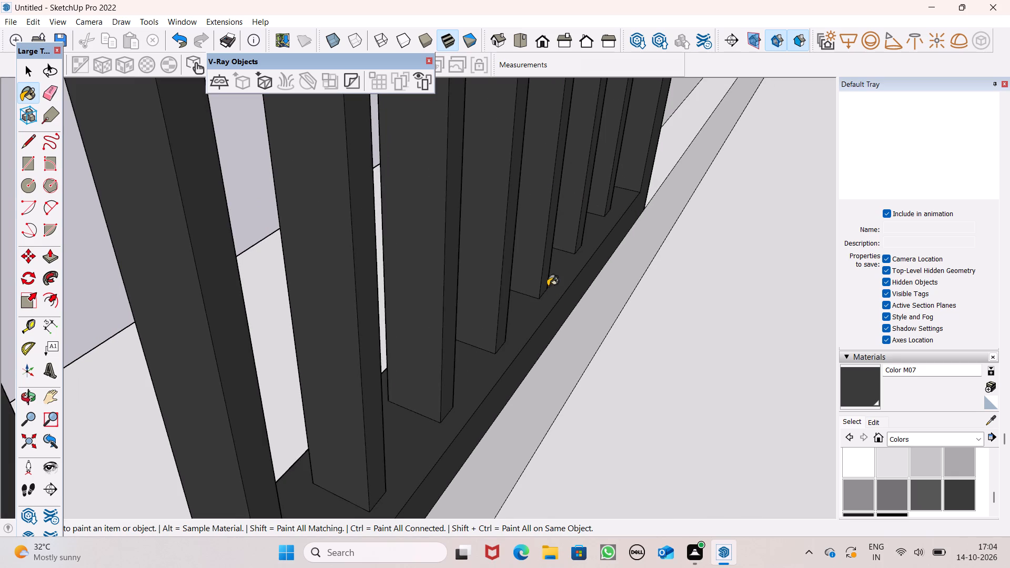
pyautogui.scroll(-8, 574, 312)
pyautogui.scroll(1, 567, 307)
pyautogui.scroll(-1, 567, 307)
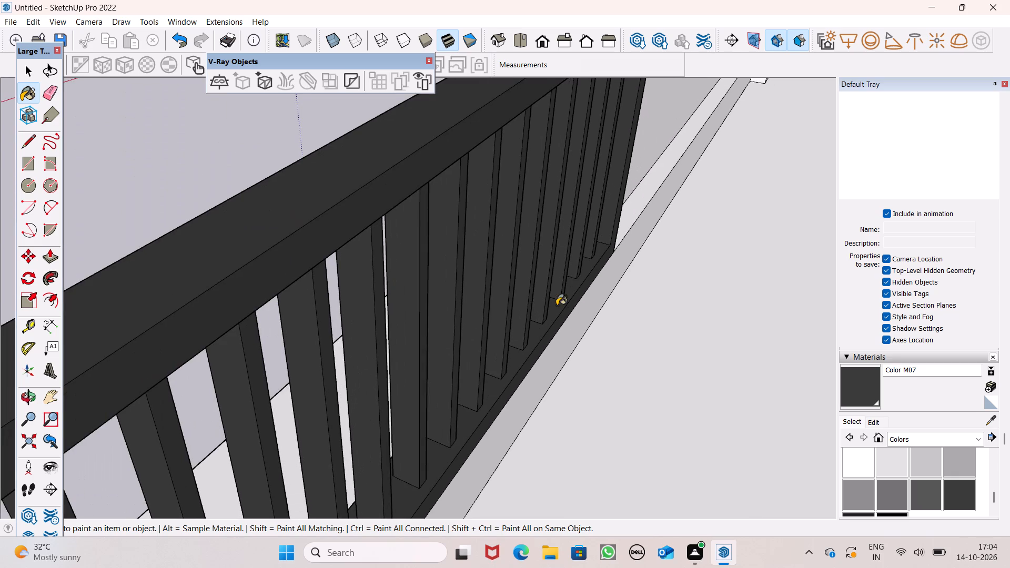
pyautogui.scroll(-1, 560, 315)
pyautogui.moveTo(442, 349); pyautogui.dragTo(791, 201, button='middle')
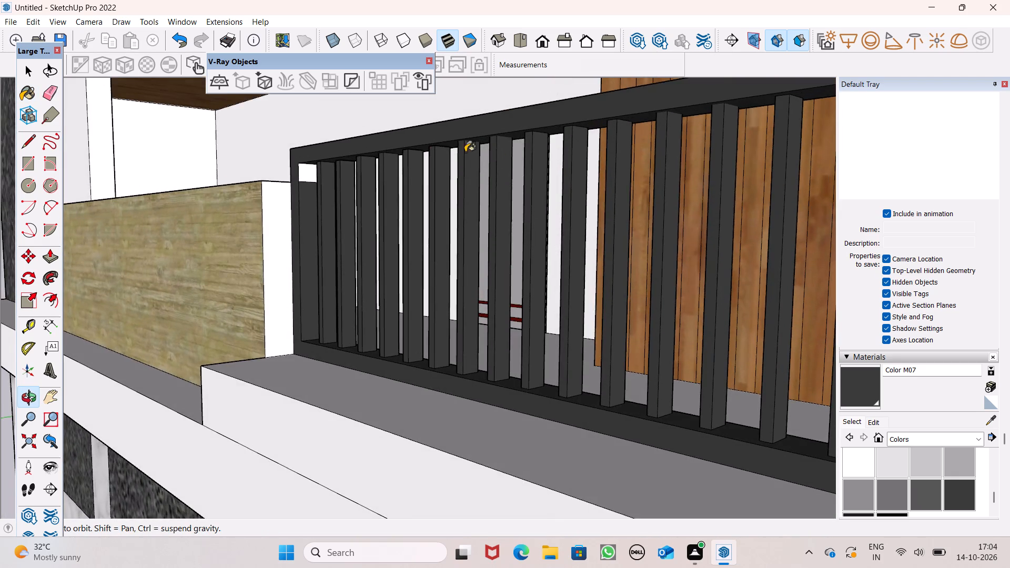
pyautogui.scroll(3, 367, 151)
pyautogui.click(291, 191)
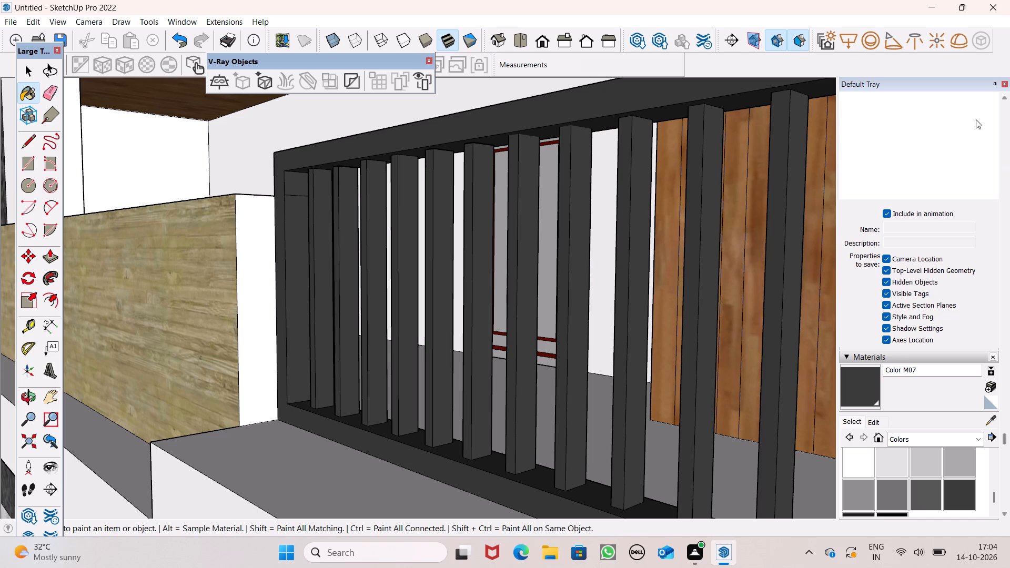
# Examine the painted balcony railing and the whole front facade from several angles.
pyautogui.scroll(-4, 661, 0)
pyautogui.scroll(-4, 588, 18)
pyautogui.scroll(-2, 372, 247)
pyautogui.scroll(-18, 385, 293)
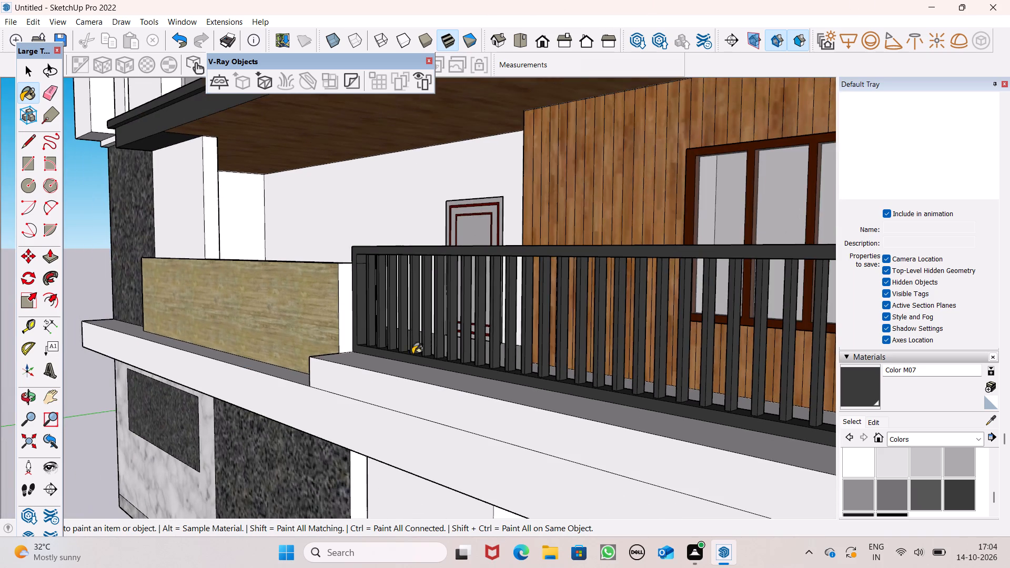
pyautogui.scroll(-1, 412, 371)
pyautogui.moveTo(419, 386); pyautogui.dragTo(550, 388, button='middle')
pyautogui.scroll(-10, 308, 290)
pyautogui.moveTo(442, 348); pyautogui.dragTo(386, 340, button='middle')
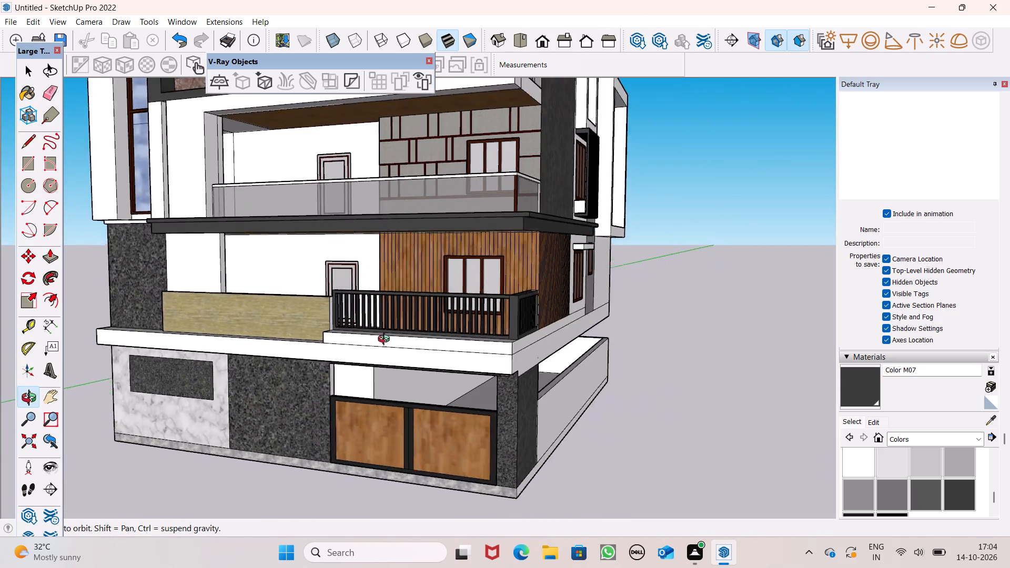
pyautogui.moveTo(386, 340); pyautogui.dragTo(389, 190, button='middle')
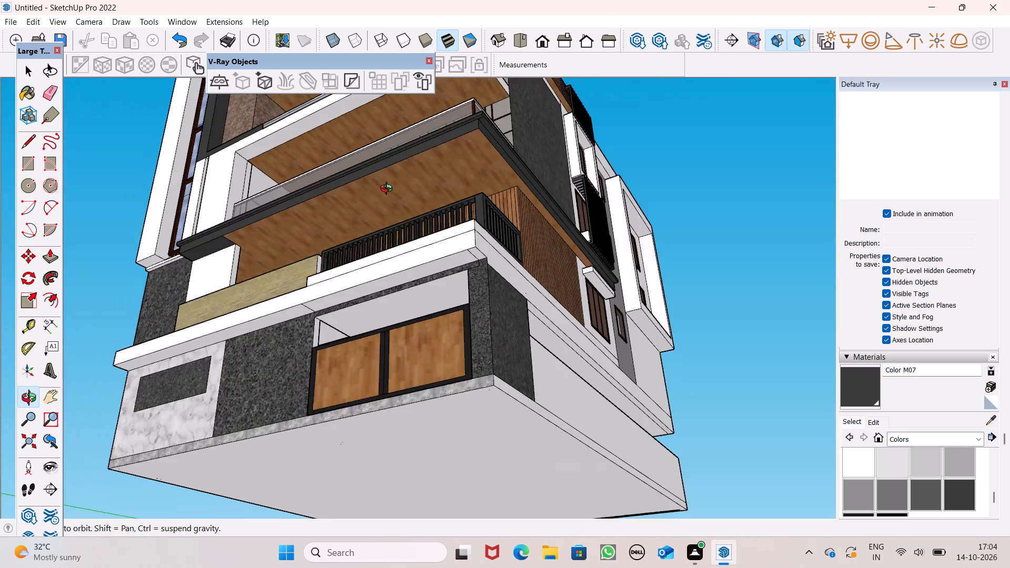
pyautogui.moveTo(389, 190); pyautogui.dragTo(576, 381, button='middle')
pyautogui.scroll(-3, 574, 358)
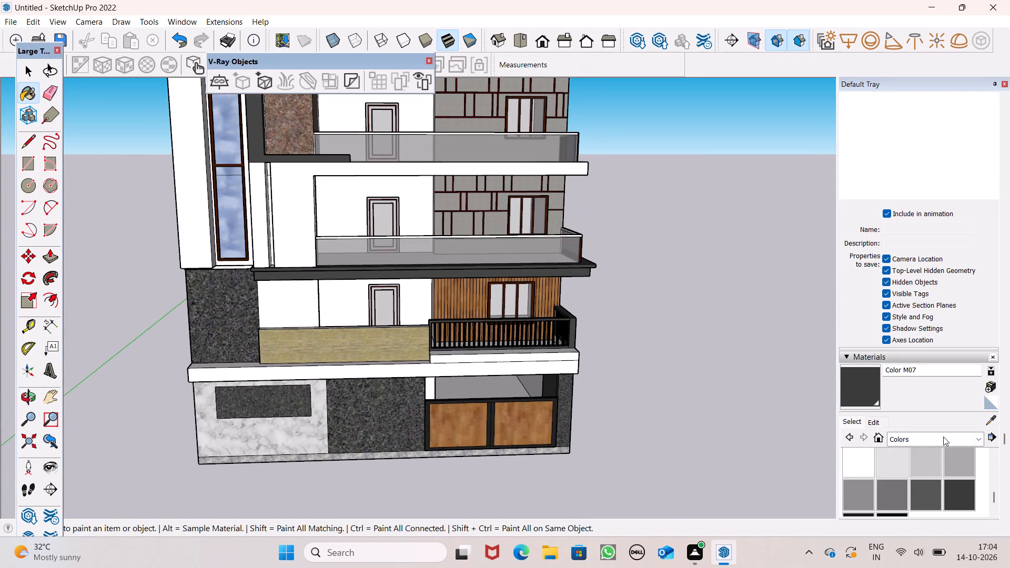
# Switch the material library to the Metal collection.
pyautogui.click(943, 438)
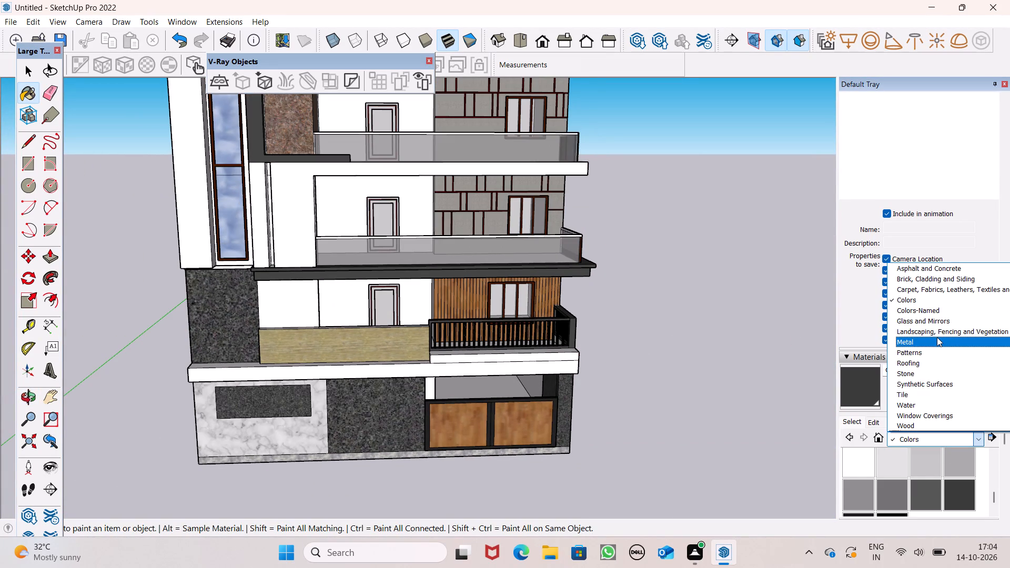
pyautogui.click(937, 337)
pyautogui.click(928, 491)
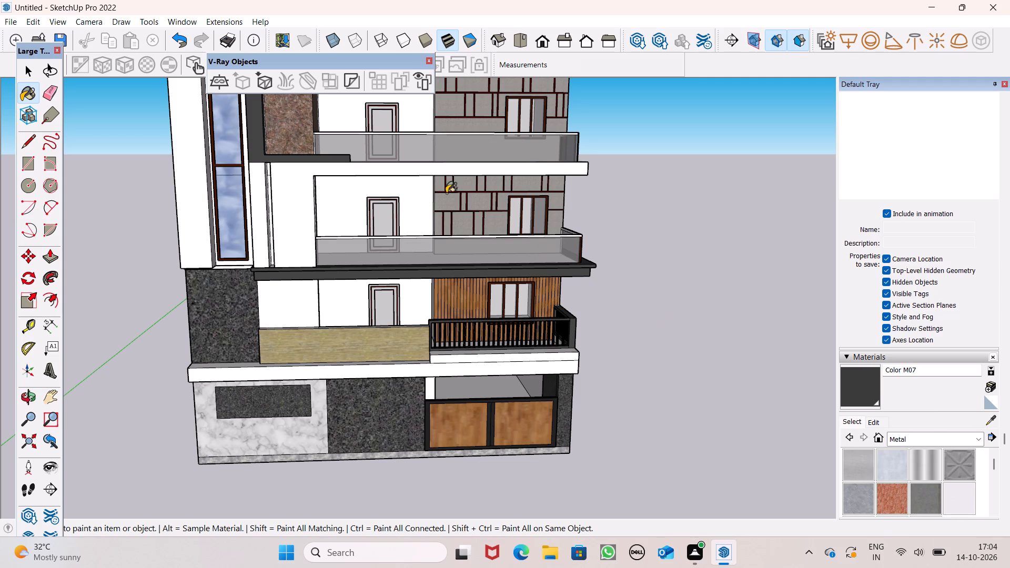
# Paint the top and front faces of the lower glass balcony's front top rail with Color M07.
pyautogui.scroll(1, 418, 186)
pyautogui.scroll(-1, 416, 186)
pyautogui.scroll(1, 416, 186)
pyautogui.moveTo(382, 265); pyautogui.dragTo(436, 332, button='middle')
pyautogui.scroll(6, 329, 289)
pyautogui.scroll(-1, 344, 290)
pyautogui.scroll(2, 345, 303)
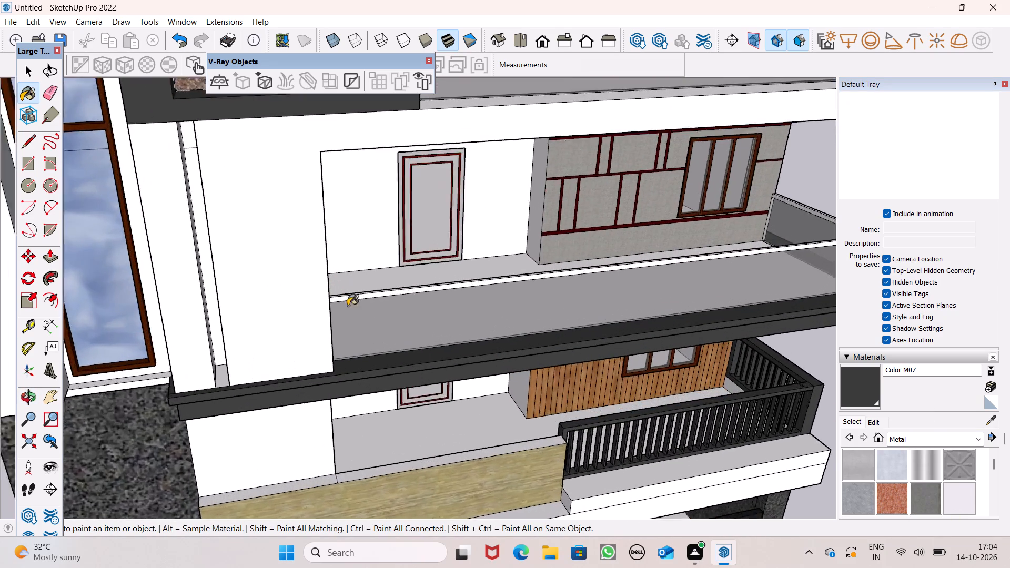
pyautogui.scroll(16, 348, 306)
pyautogui.scroll(3, 261, 283)
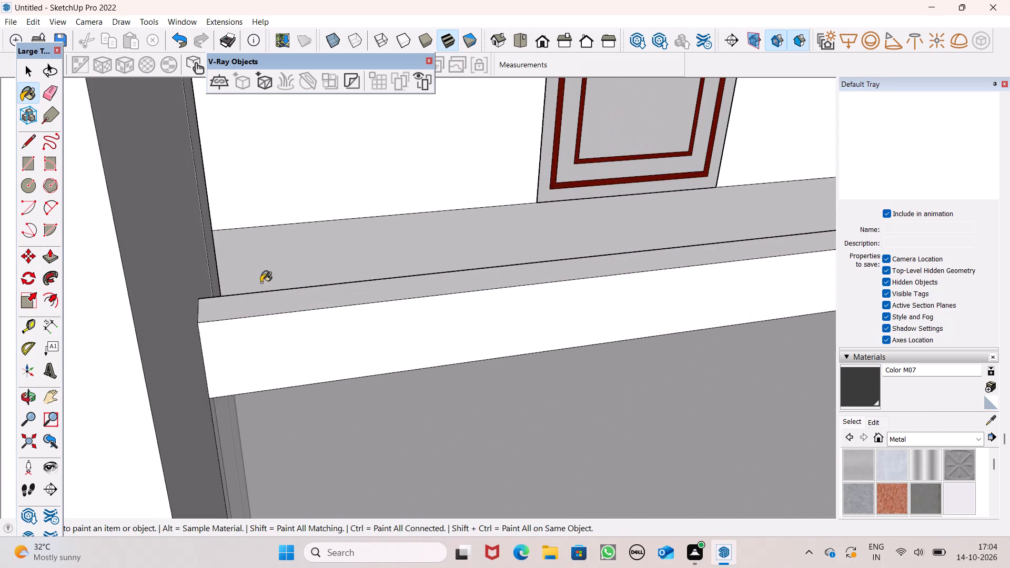
pyautogui.scroll(1, 261, 282)
pyautogui.click(264, 324)
pyautogui.moveTo(276, 373); pyautogui.dragTo(274, 367)
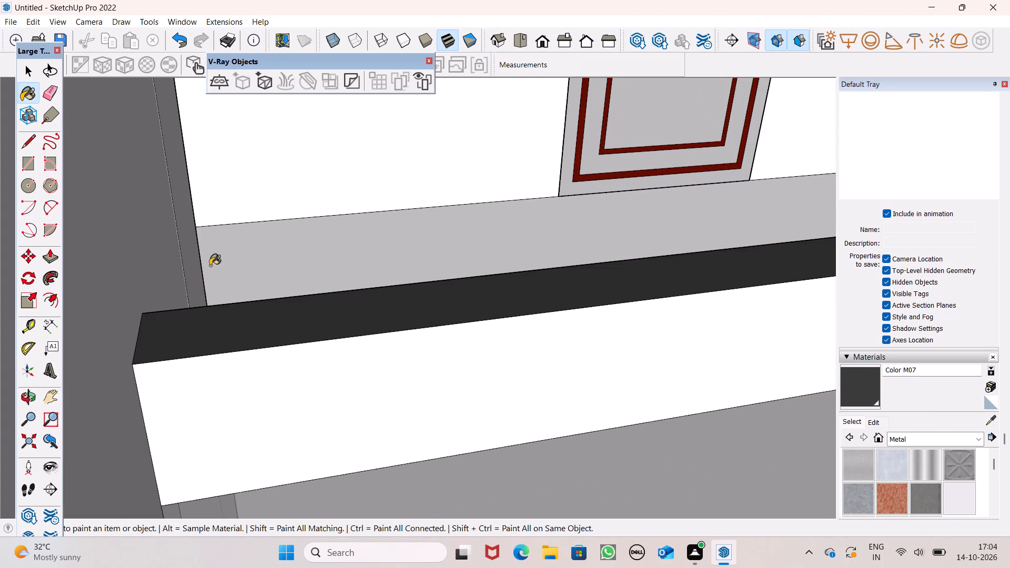
# Paint the outer face of the lower glass balcony's side top rail with Color M07.
pyautogui.scroll(-3, 161, 257)
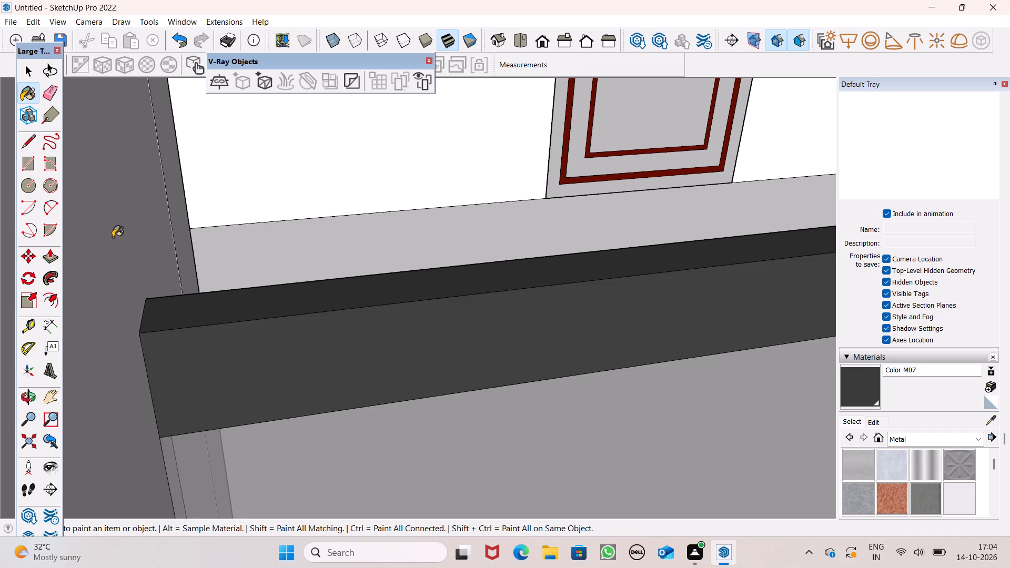
pyautogui.scroll(-15, 113, 242)
pyautogui.scroll(-1, 57, 276)
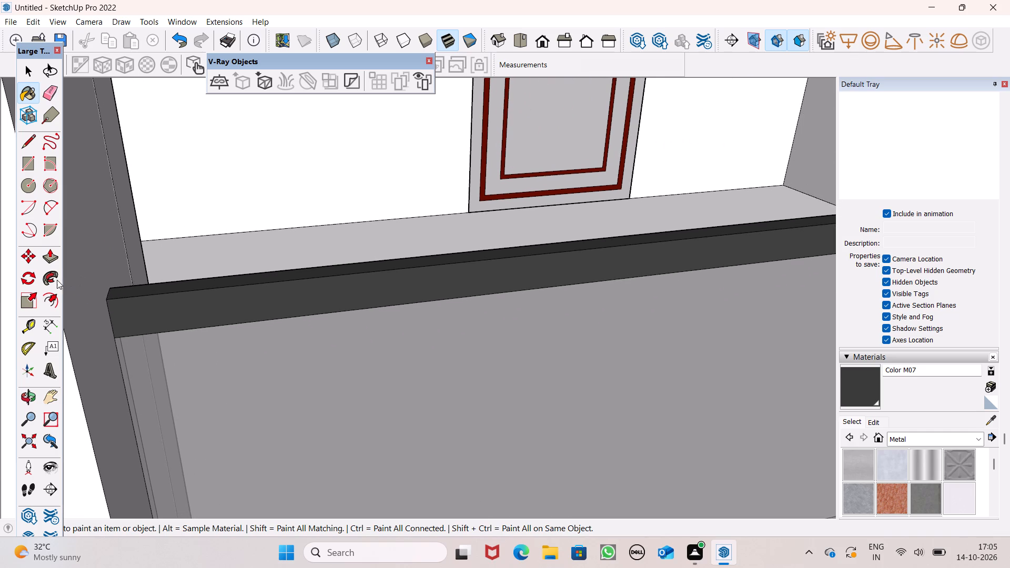
pyautogui.scroll(-6, 48, 290)
pyautogui.scroll(-11, 160, 269)
pyautogui.scroll(-10, 390, 272)
pyautogui.scroll(1, 328, 275)
pyautogui.moveTo(497, 279); pyautogui.dragTo(68, 316, button='middle')
pyautogui.scroll(5, 288, 314)
pyautogui.scroll(6, 345, 322)
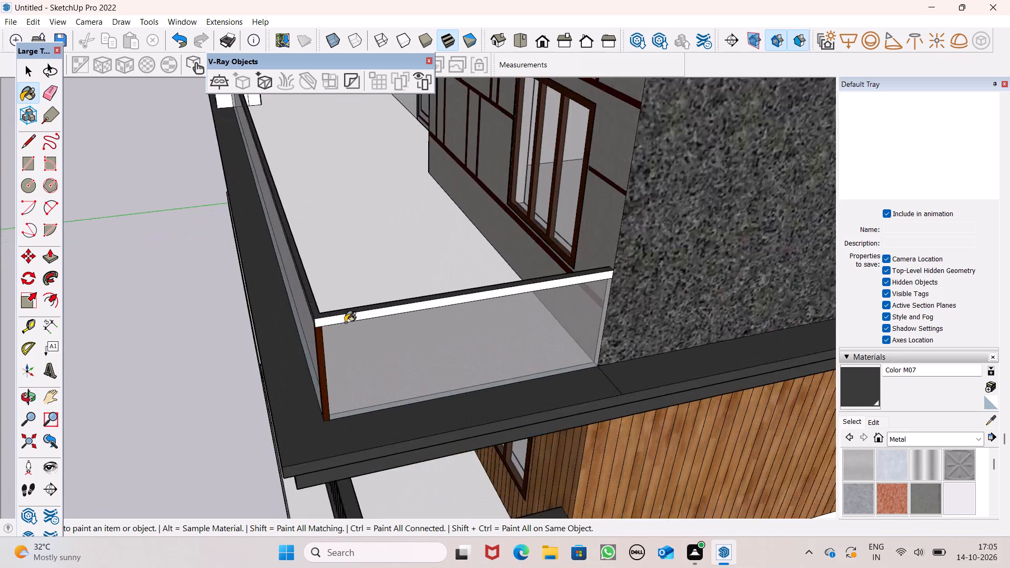
pyautogui.scroll(2, 345, 322)
pyautogui.click(339, 319)
# Paint the inner faces of the lower glass balcony's front and side top rails with Color M07.
pyautogui.moveTo(385, 313); pyautogui.dragTo(140, 303, button='middle')
pyautogui.scroll(3, 152, 266)
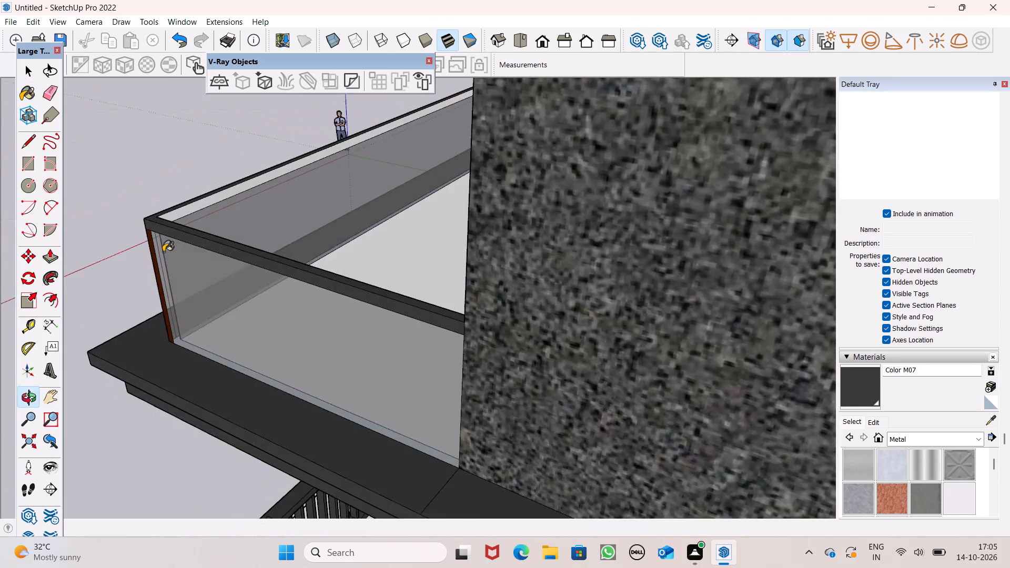
pyautogui.scroll(2, 163, 252)
pyautogui.click(188, 195)
pyautogui.moveTo(167, 269); pyautogui.dragTo(347, 325, button='middle')
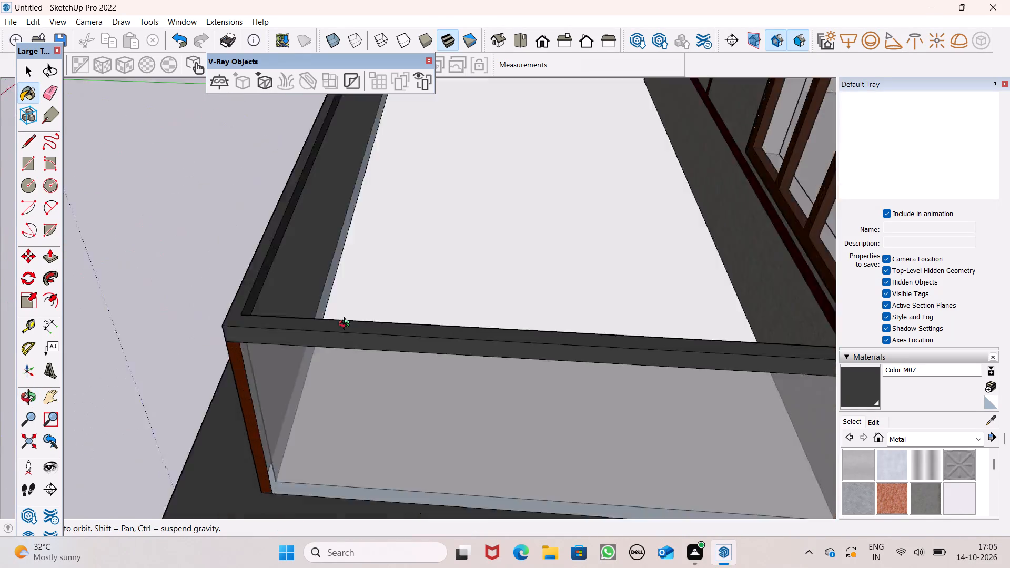
pyautogui.moveTo(347, 325); pyautogui.dragTo(918, 232, button='middle')
pyautogui.scroll(3, 634, 142)
pyautogui.scroll(-1, 625, 129)
pyautogui.scroll(1, 625, 129)
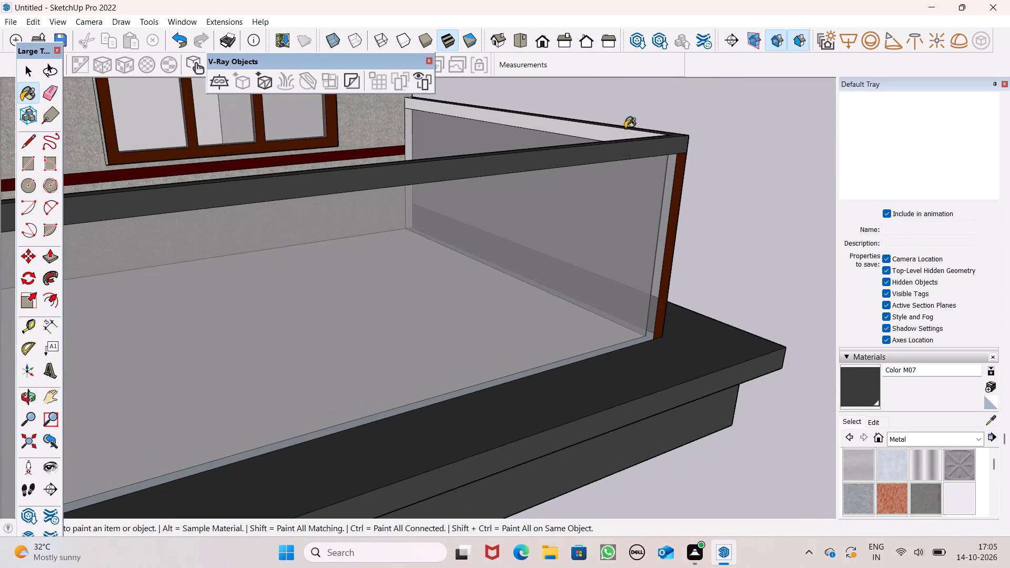
pyautogui.click(612, 138)
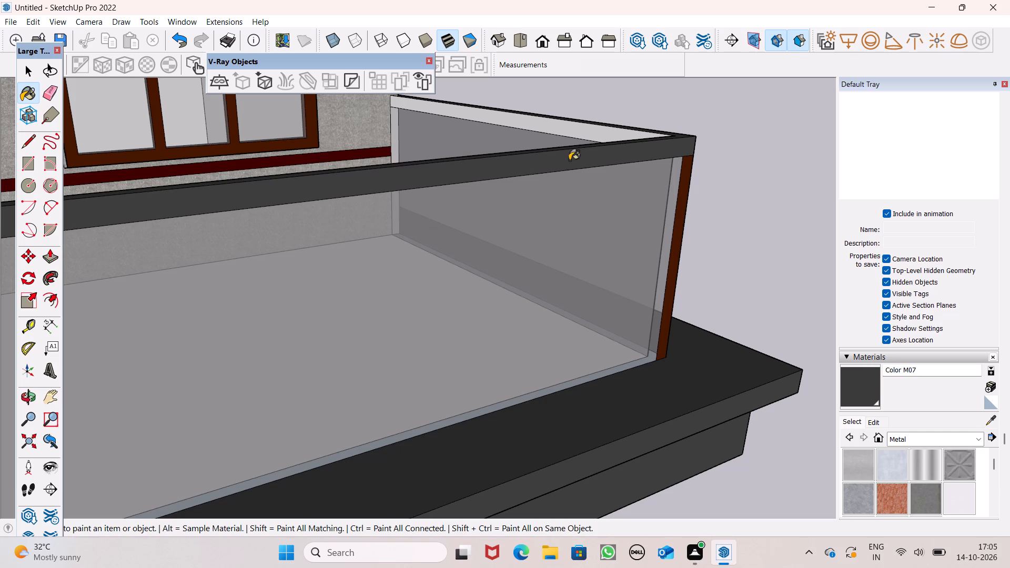
# Paint the upper glass balcony's side rail outer face, top surface and white corner block with Color M07.
pyautogui.moveTo(597, 187); pyautogui.dragTo(260, 195, button='middle')
pyautogui.scroll(1, 259, 194)
pyautogui.scroll(-3, 312, 169)
pyautogui.moveTo(442, 186); pyautogui.dragTo(249, 199, button='middle')
pyautogui.scroll(-6, 349, 242)
pyautogui.scroll(-4, 462, 263)
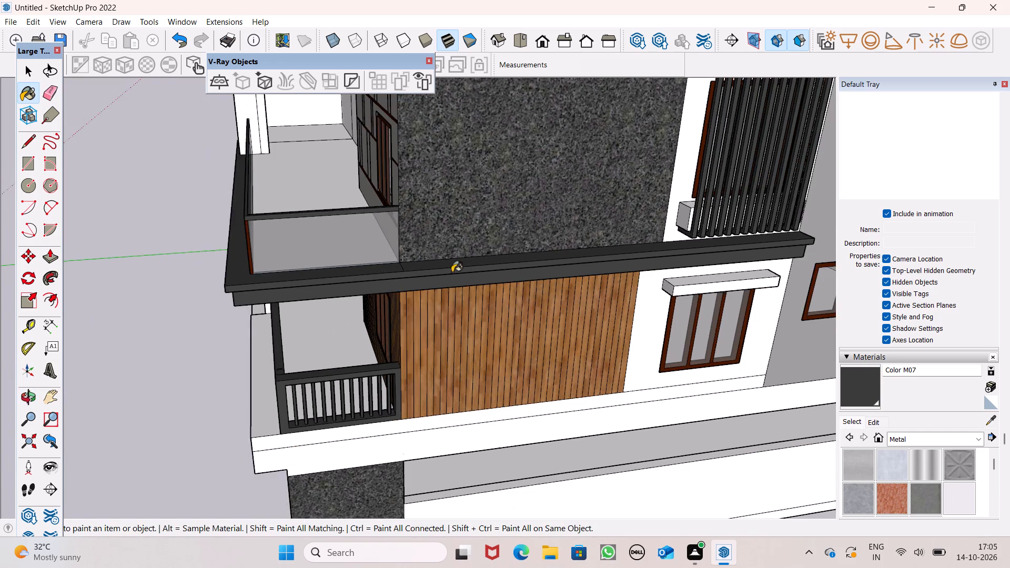
pyautogui.scroll(-6, 454, 289)
pyautogui.scroll(9, 360, 155)
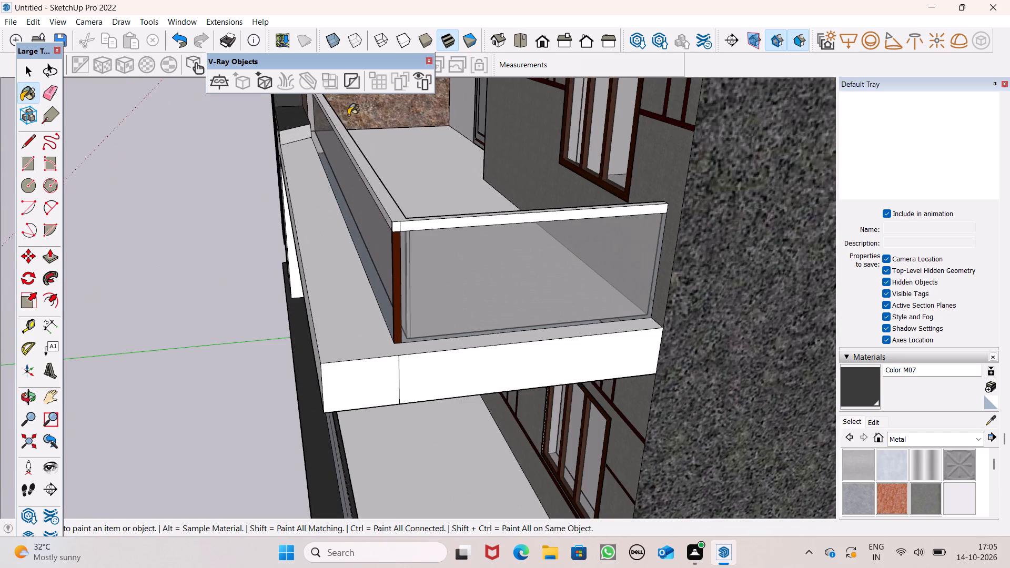
pyautogui.scroll(1, 365, 222)
pyautogui.scroll(6, 409, 222)
pyautogui.click(406, 228)
pyautogui.click(393, 214)
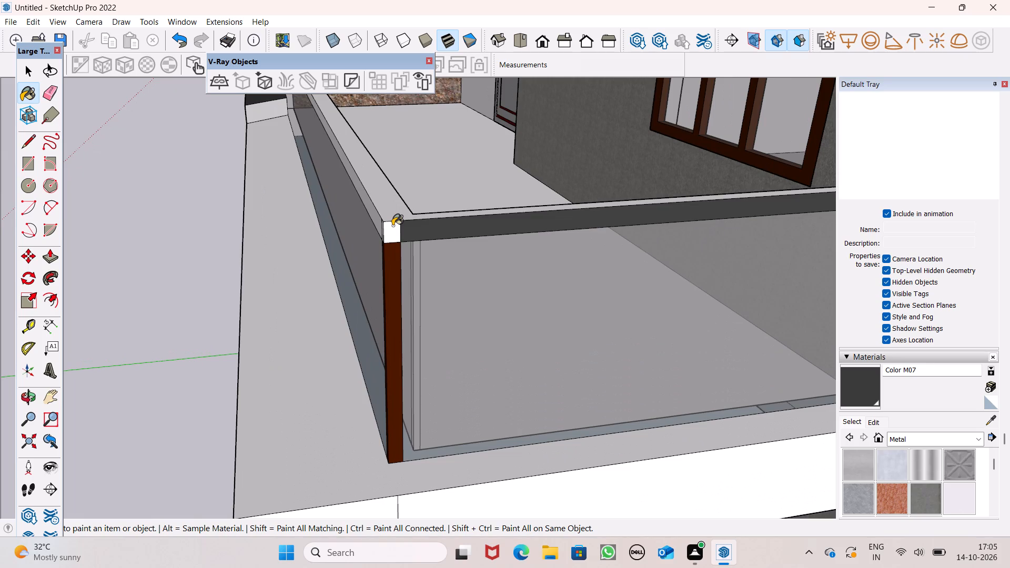
pyautogui.moveTo(408, 224); pyautogui.dragTo(200, 292, button='middle')
pyautogui.scroll(1, 200, 296)
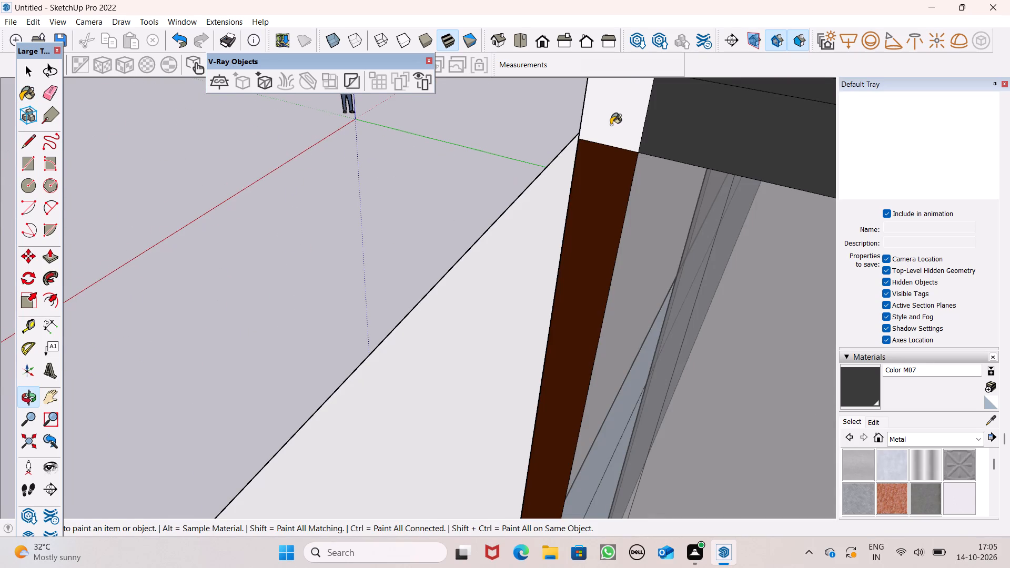
pyautogui.click(611, 125)
# Paint the inner faces of the upper glass balcony's side and front top rails with Color M07.
pyautogui.scroll(-7, 495, 323)
pyautogui.moveTo(592, 268); pyautogui.dragTo(192, 215, button='middle')
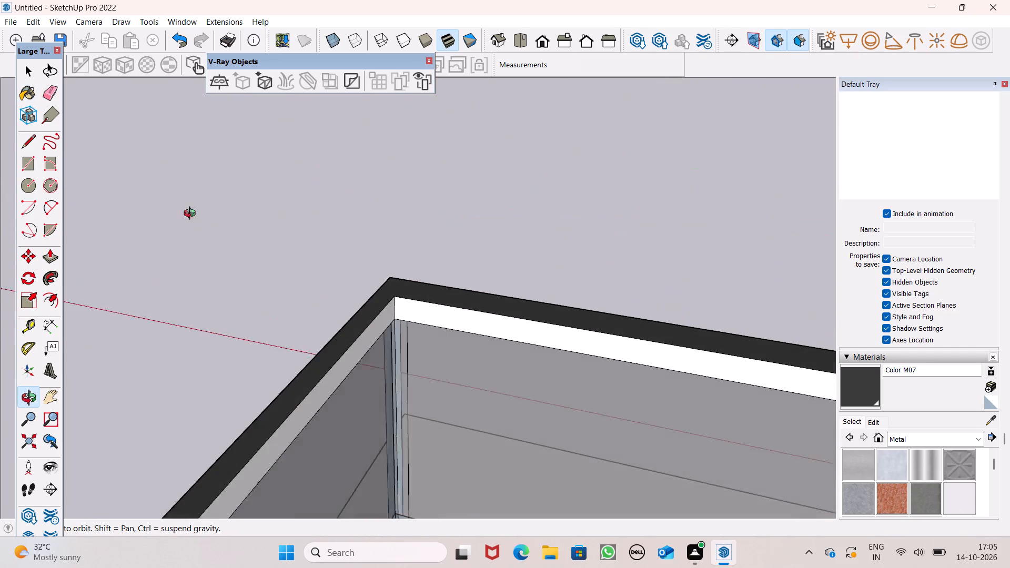
pyautogui.moveTo(192, 215); pyautogui.dragTo(188, 210, button='middle')
pyautogui.click(380, 303)
pyautogui.click(411, 300)
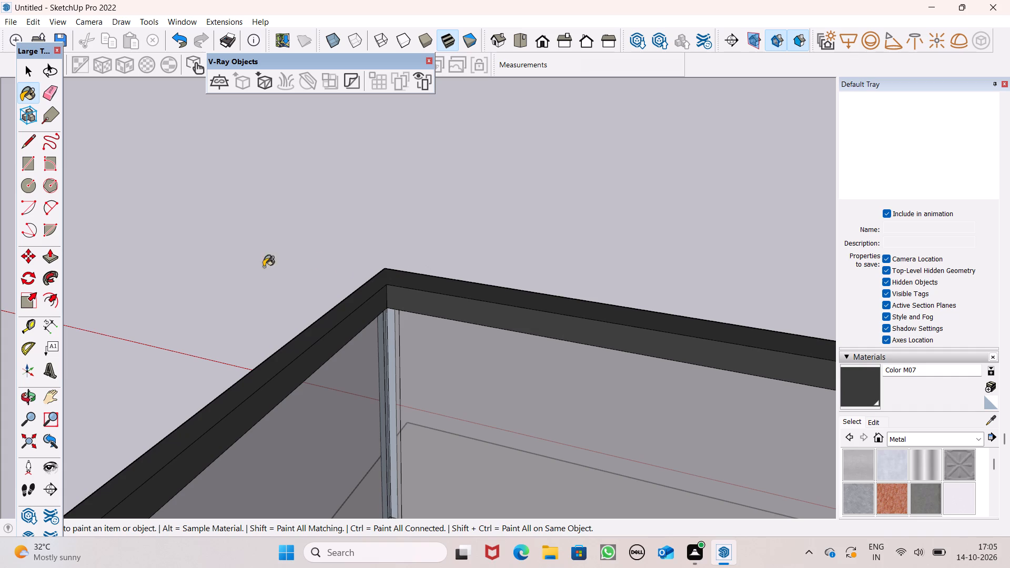
# Paint the white front face of the upper glass balcony's front top rail with Color M07.
pyautogui.scroll(-5, 235, 261)
pyautogui.moveTo(220, 308); pyautogui.dragTo(584, 309, button='middle')
pyautogui.scroll(1, 3, 302)
pyautogui.moveTo(26, 310); pyautogui.dragTo(467, 252, button='middle')
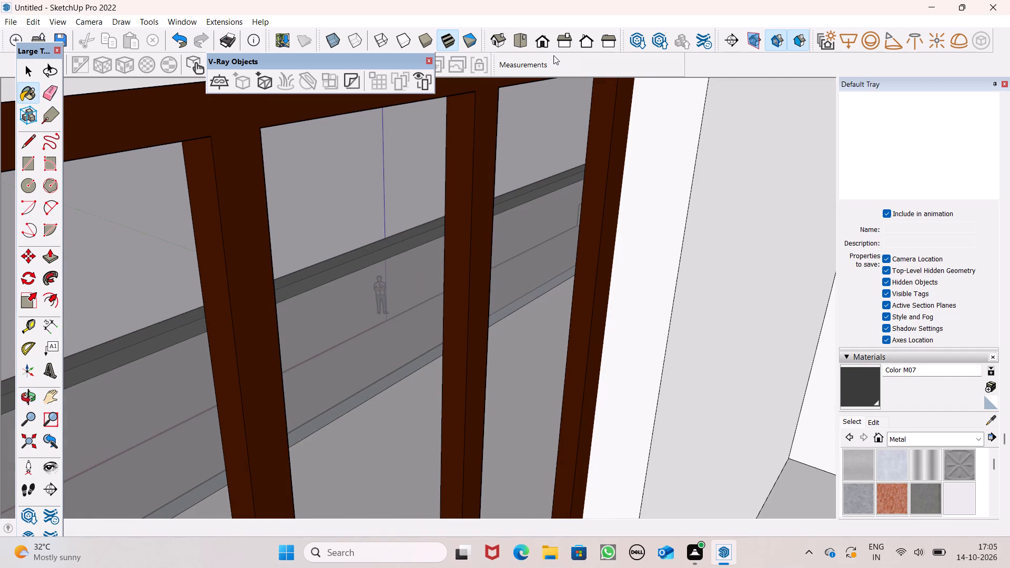
pyautogui.click(534, 44)
pyautogui.scroll(1, 683, 311)
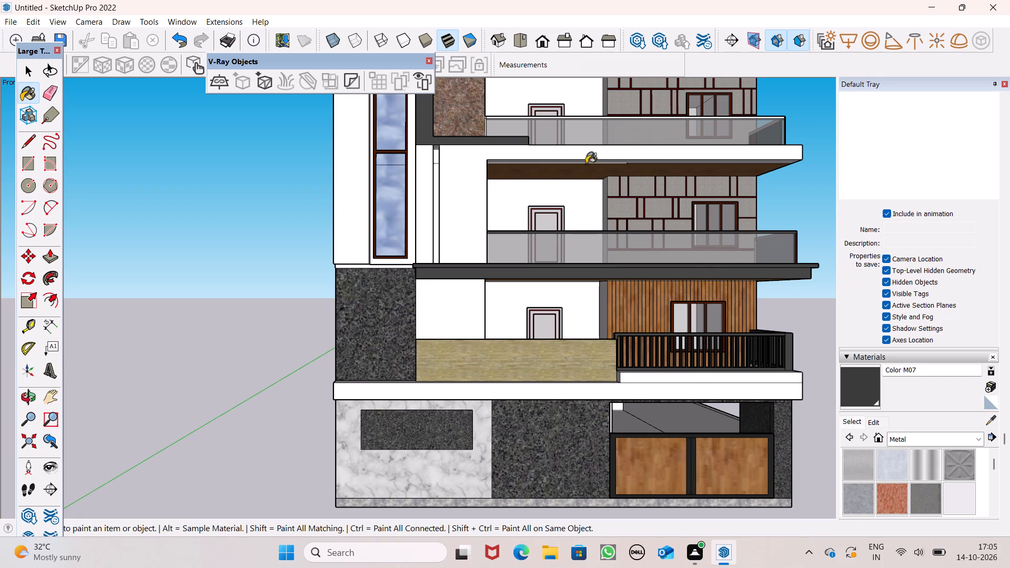
pyautogui.scroll(-2, 473, 168)
pyautogui.scroll(1, 469, 190)
pyautogui.moveTo(469, 199); pyautogui.dragTo(474, 391, button='middle')
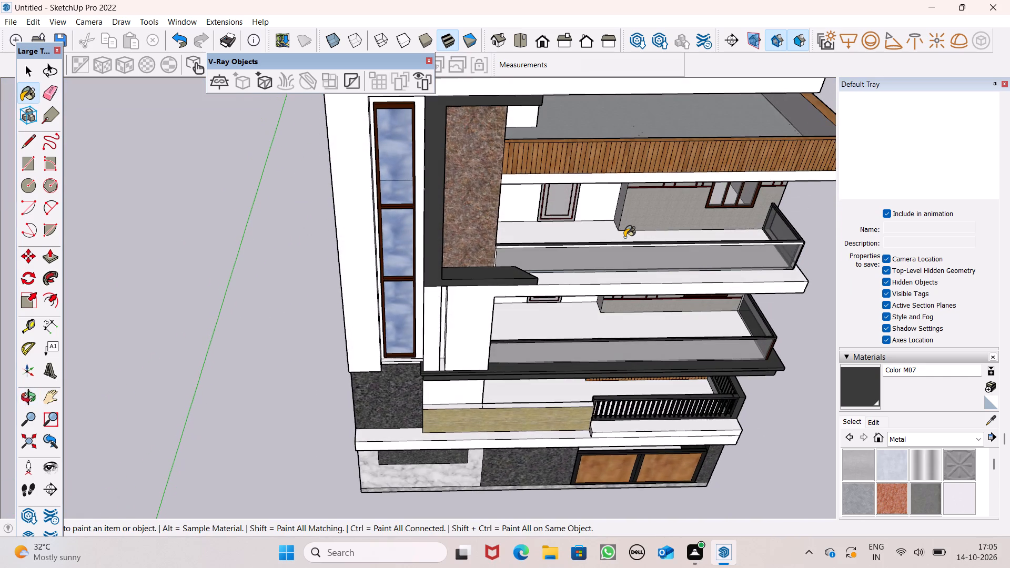
pyautogui.scroll(2, 635, 237)
pyautogui.scroll(-1, 684, 237)
pyautogui.scroll(1, 690, 237)
pyautogui.scroll(7, 784, 253)
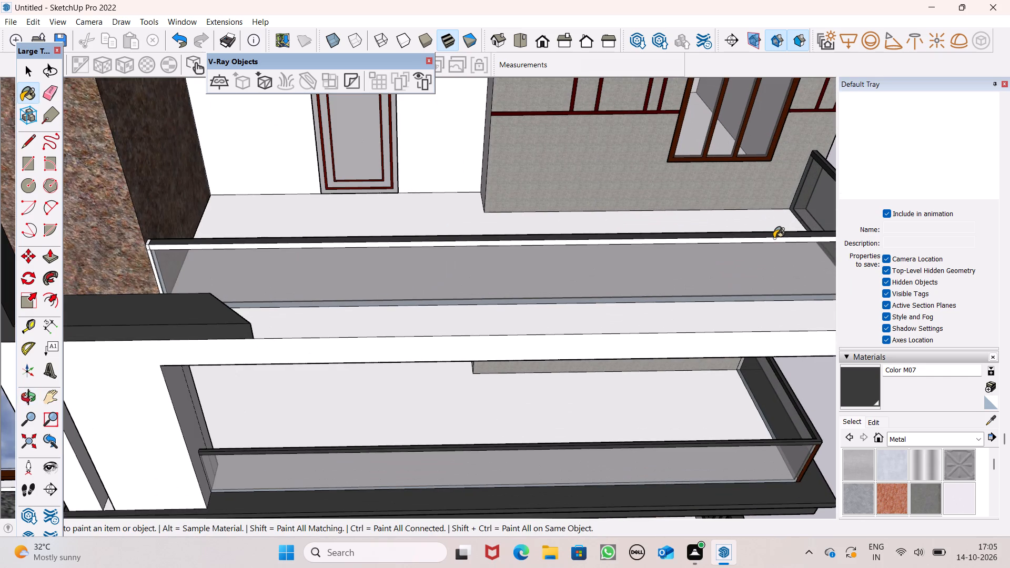
pyautogui.click(774, 238)
# Paint the upper front rail's white end block and the post below it, beside the granite wall, with Color M07.
pyautogui.scroll(3, 140, 267)
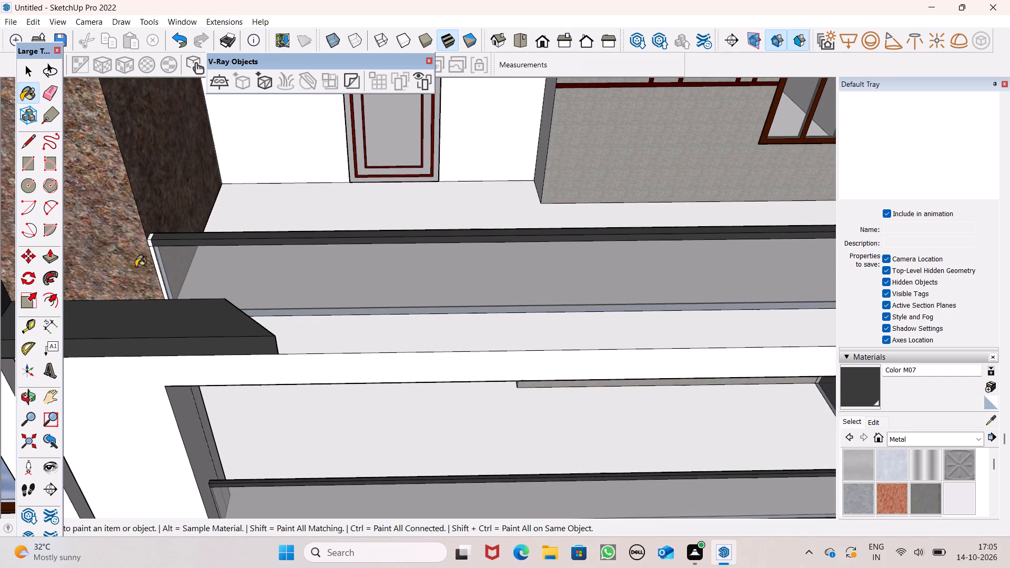
pyautogui.scroll(7, 146, 256)
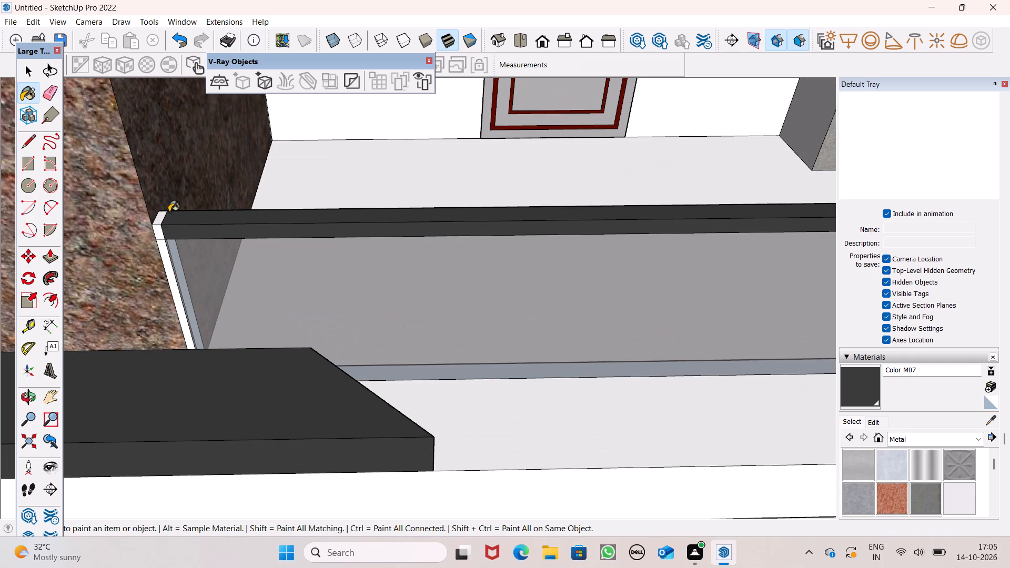
pyautogui.scroll(8, 169, 212)
pyautogui.click(157, 228)
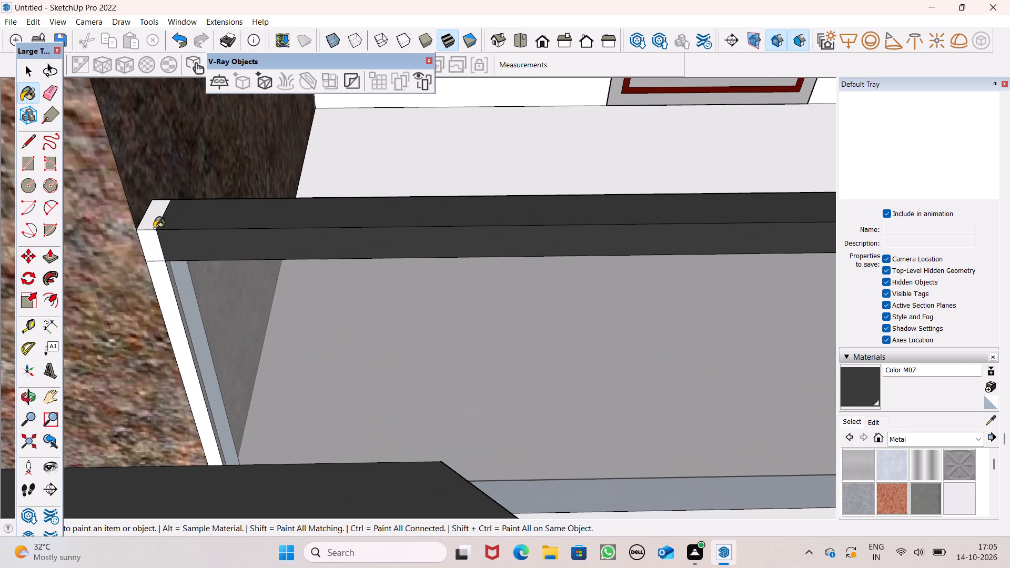
pyautogui.click(148, 233)
pyautogui.click(148, 224)
pyautogui.click(159, 287)
# Paint the back faces of the upper railing's end post and end block, against the granite wall, with Color M07.
pyautogui.moveTo(191, 266); pyautogui.dragTo(80, 317, button='middle')
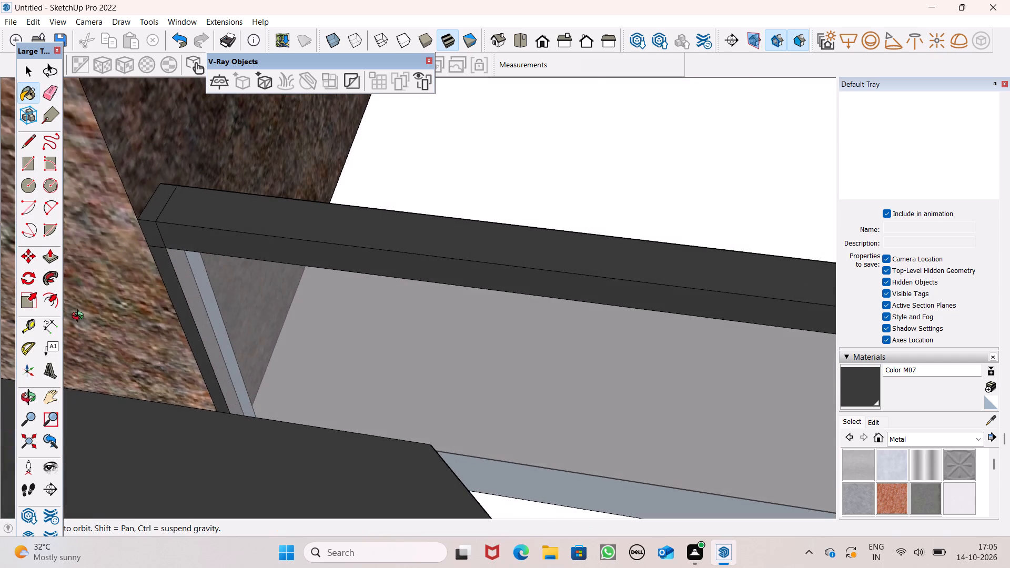
pyautogui.moveTo(80, 317); pyautogui.dragTo(85, 261, button='middle')
pyautogui.scroll(8, 287, 157)
pyautogui.moveTo(298, 251); pyautogui.dragTo(287, 286, button='middle')
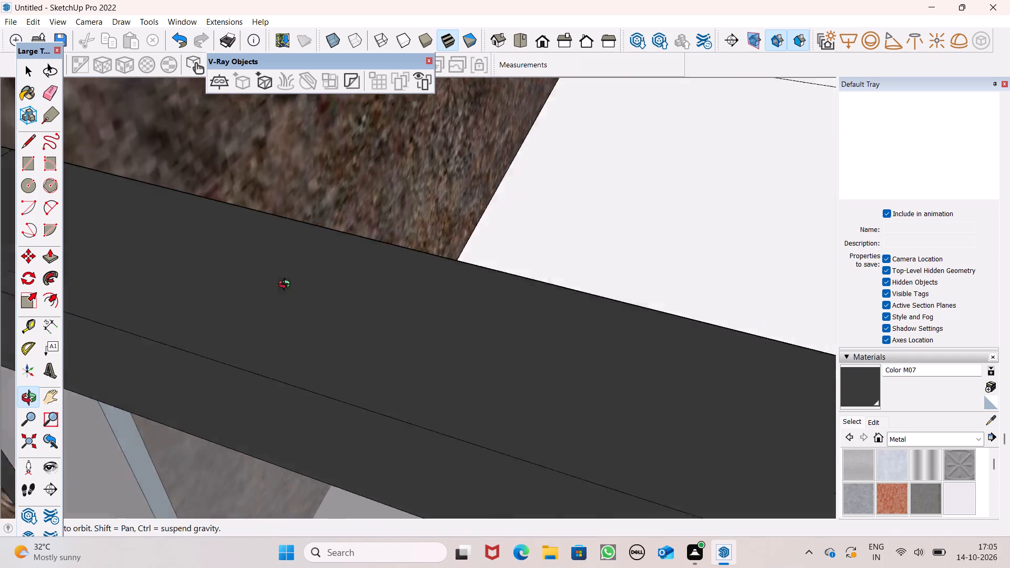
pyautogui.moveTo(287, 286); pyautogui.dragTo(0, 237, button='middle')
pyautogui.scroll(3, 206, 228)
pyautogui.scroll(-1, 262, 205)
pyautogui.scroll(2, 266, 201)
pyautogui.moveTo(368, 218); pyautogui.dragTo(213, 257, button='middle')
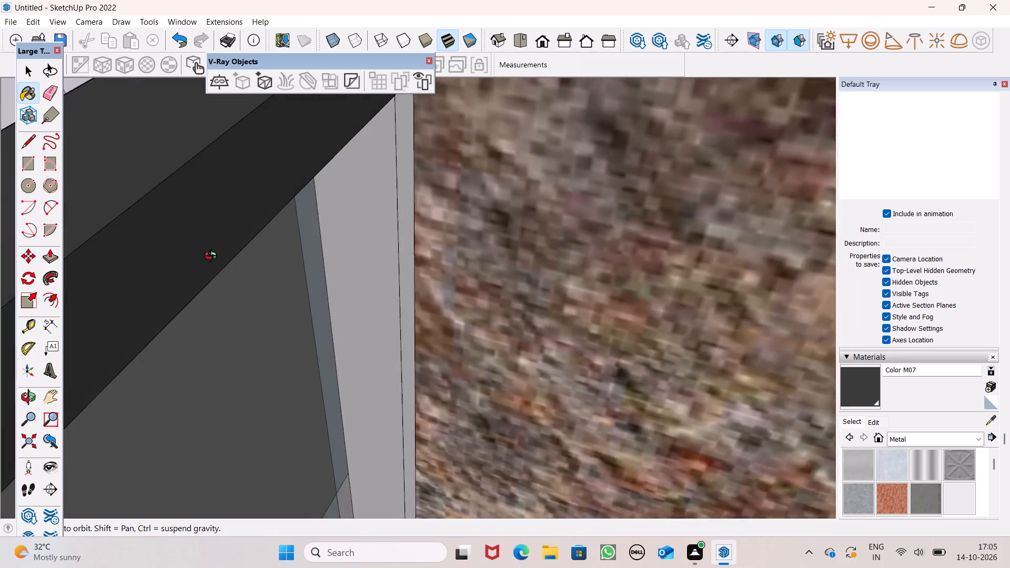
pyautogui.moveTo(213, 257); pyautogui.dragTo(213, 239, button='middle')
pyautogui.scroll(1, 213, 249)
pyautogui.click(415, 149)
pyautogui.scroll(-2, 441, 197)
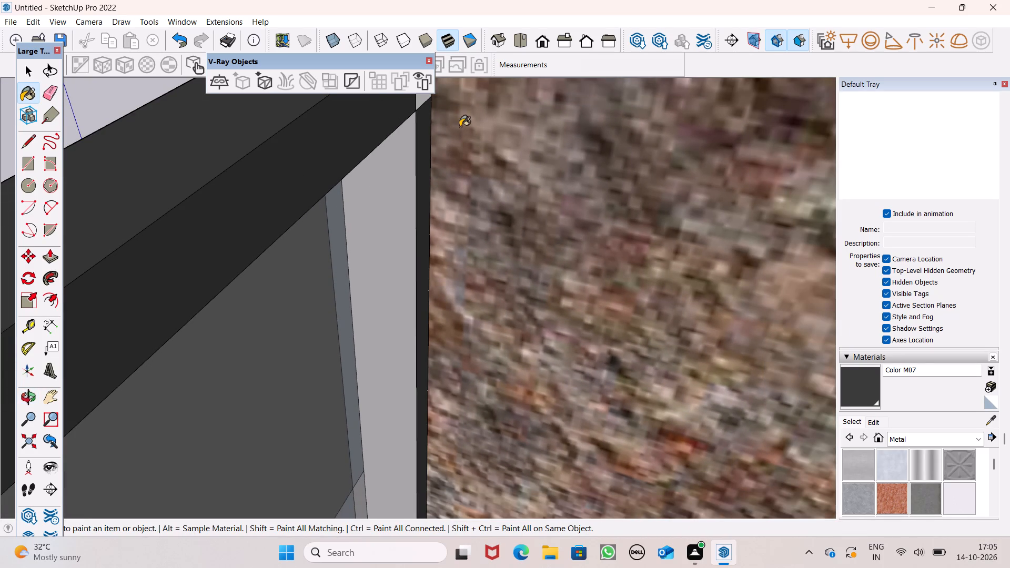
pyautogui.click(426, 100)
# Examine the finished upper railing end and the whole house from a distance.
pyautogui.moveTo(300, 276); pyautogui.dragTo(715, 213, button='middle')
pyautogui.scroll(-10, 463, 299)
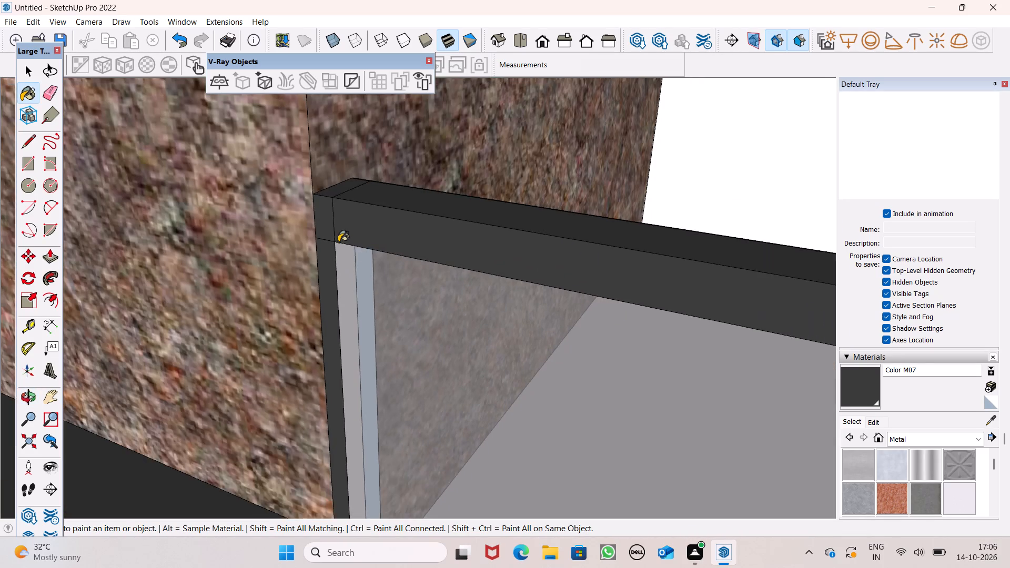
pyautogui.scroll(-2, 387, 245)
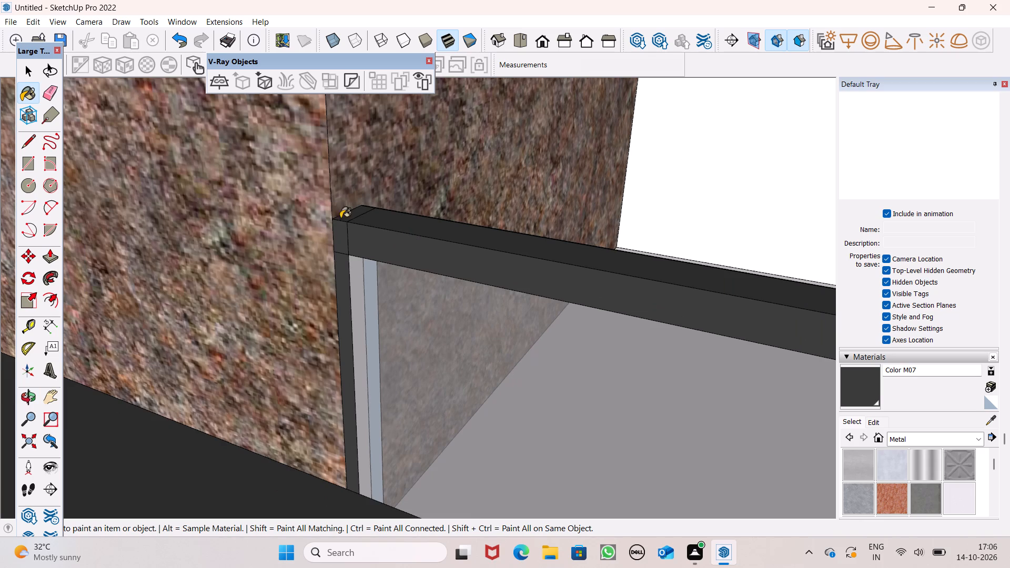
pyautogui.scroll(-5, 312, 212)
pyautogui.scroll(-8, 232, 245)
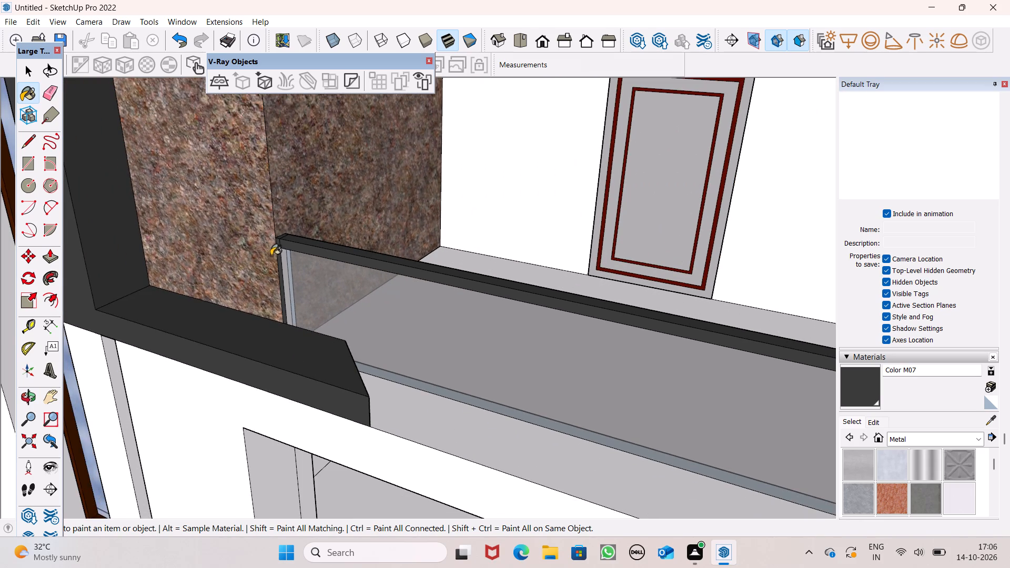
pyautogui.scroll(-20, 276, 251)
pyautogui.scroll(-5, 276, 251)
pyautogui.moveTo(383, 285); pyautogui.dragTo(383, 286, button='middle')
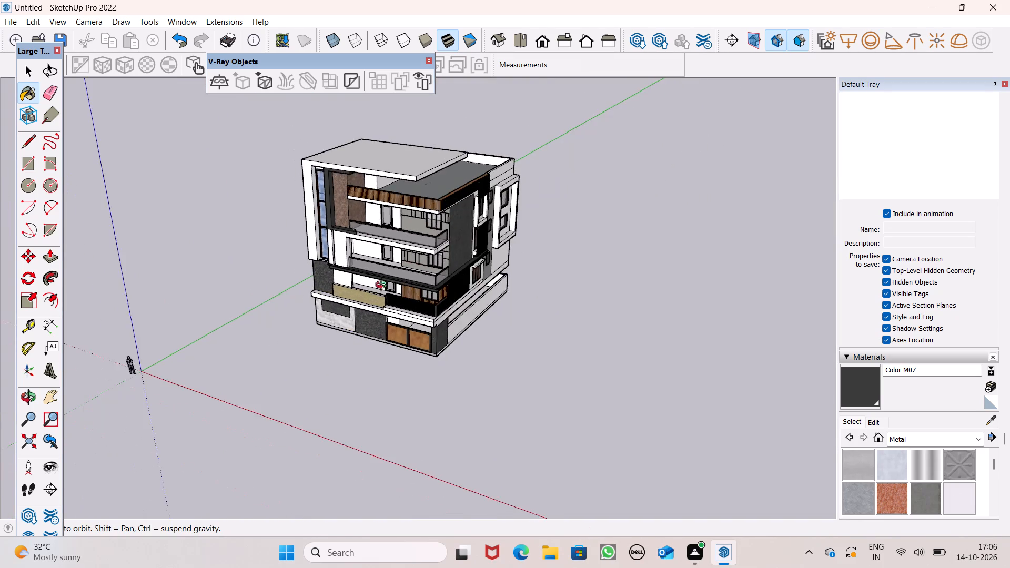
pyautogui.moveTo(383, 286); pyautogui.dragTo(459, 209, button='middle')
pyautogui.middleClick(459, 209)
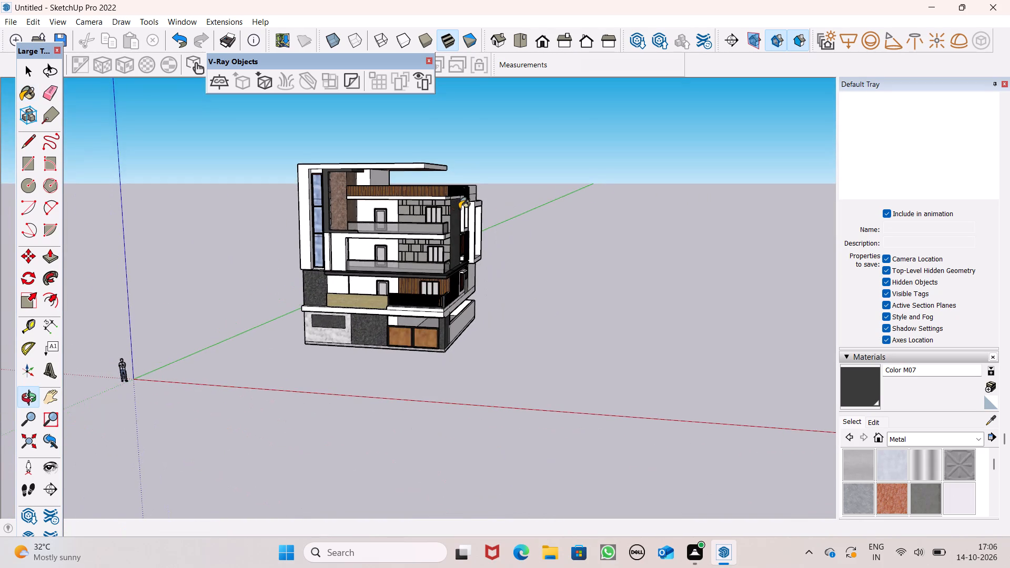
# Examine the whole house from the front, from below and from the side.
pyautogui.scroll(1, 459, 209)
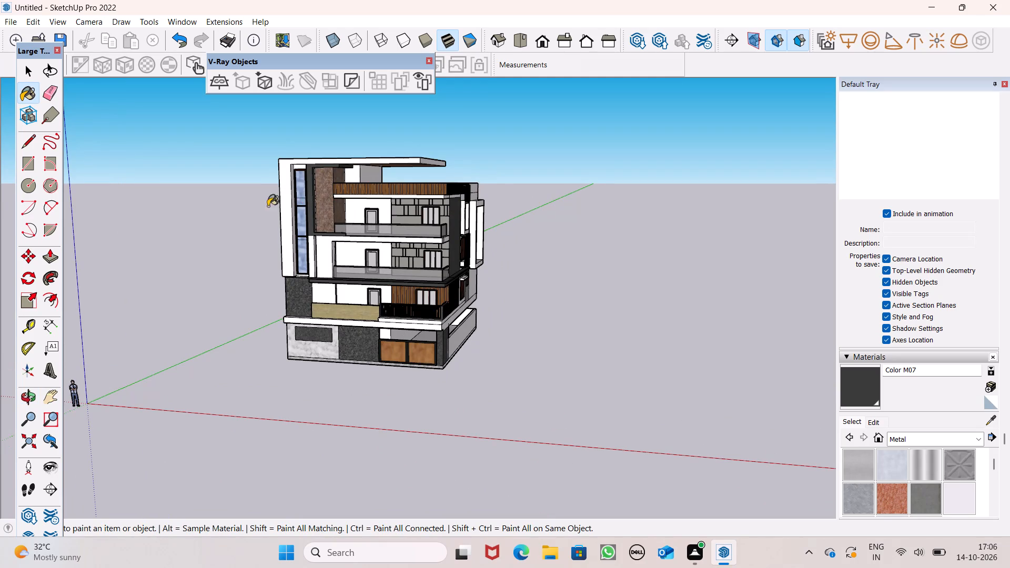
pyautogui.scroll(-1, 241, 277)
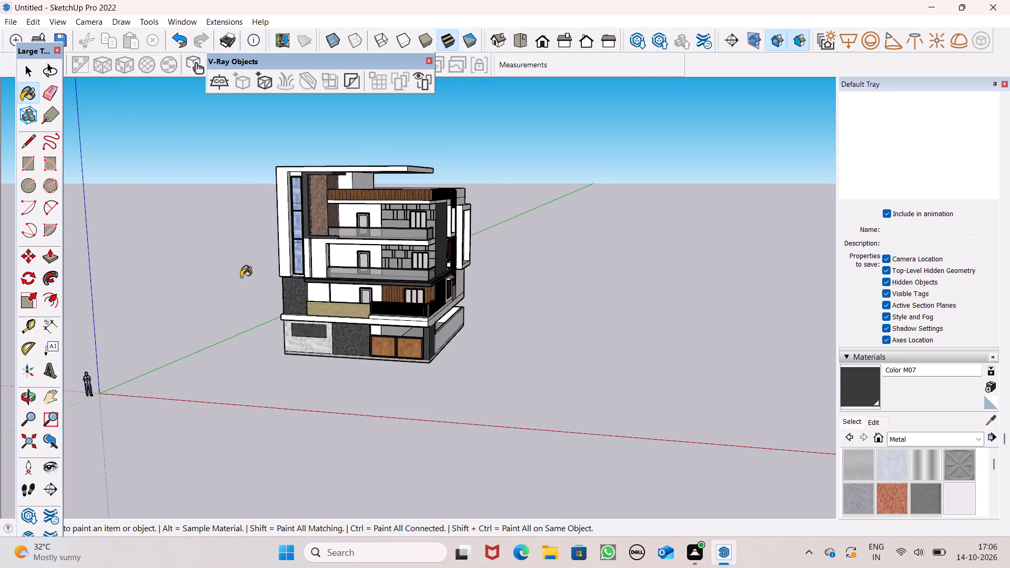
pyautogui.scroll(1, 171, 196)
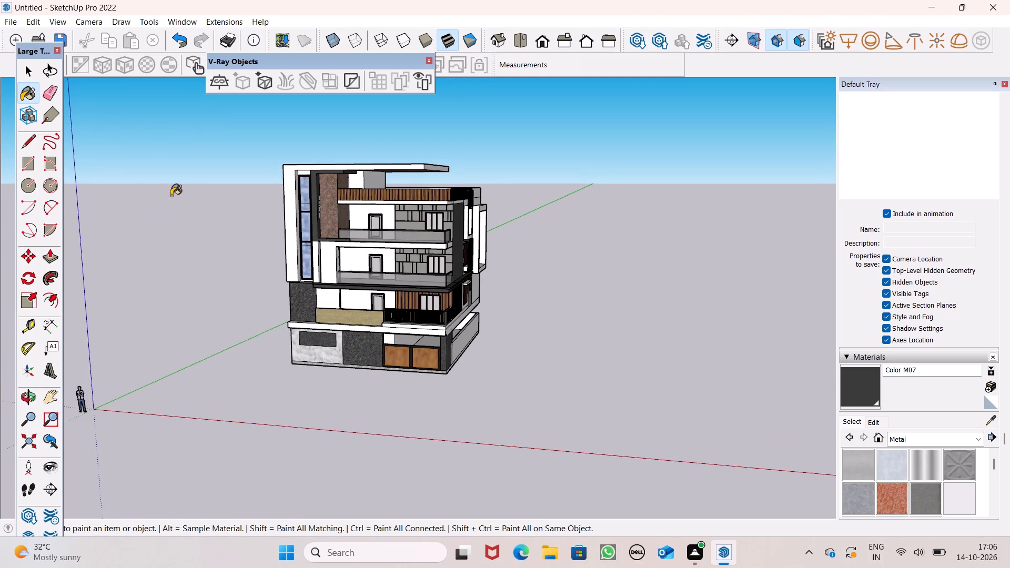
pyautogui.moveTo(223, 257); pyautogui.dragTo(256, 293, button='middle')
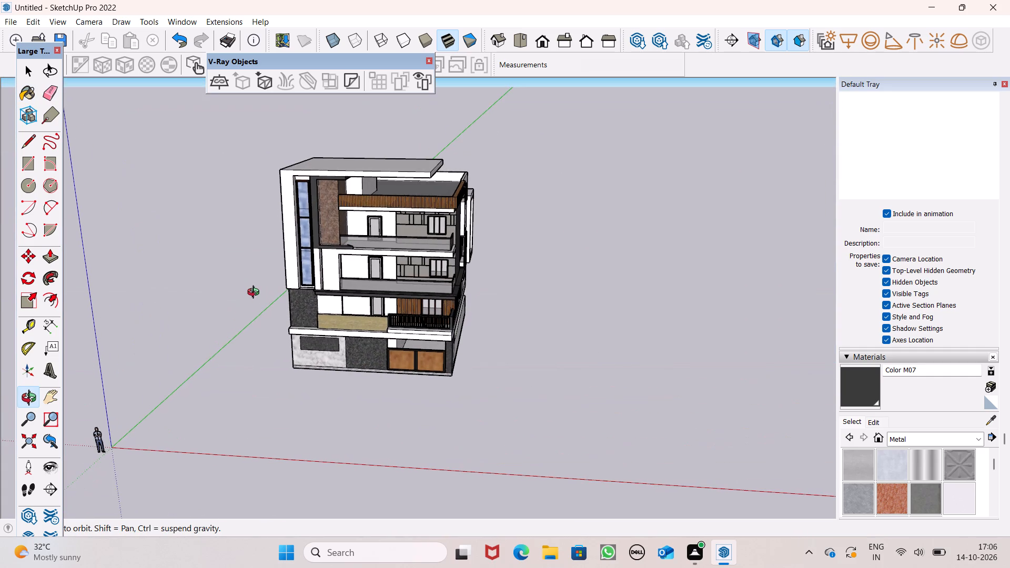
pyautogui.moveTo(256, 293); pyautogui.dragTo(149, 176, button='middle')
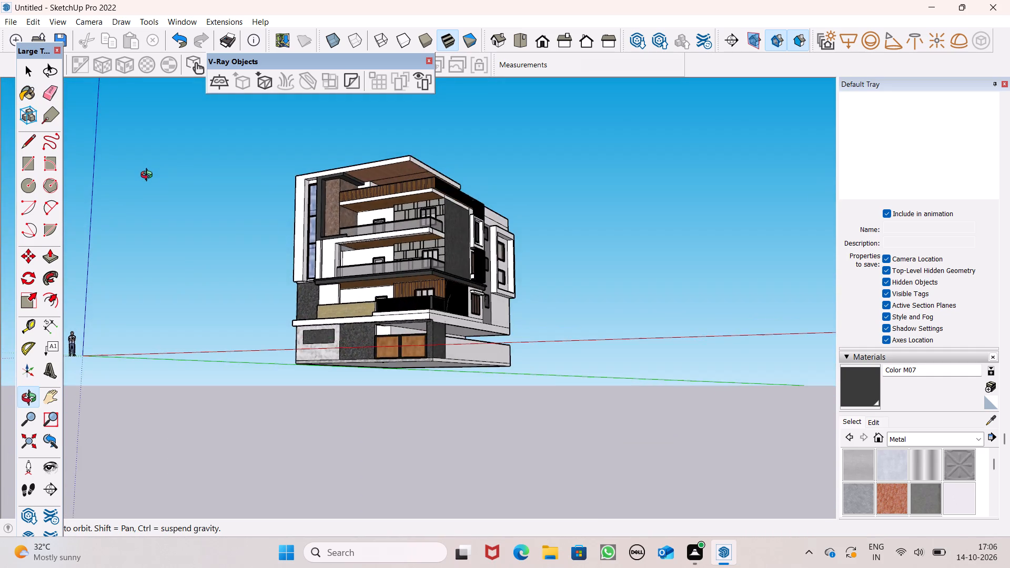
pyautogui.moveTo(149, 176); pyautogui.dragTo(206, 293, button='middle')
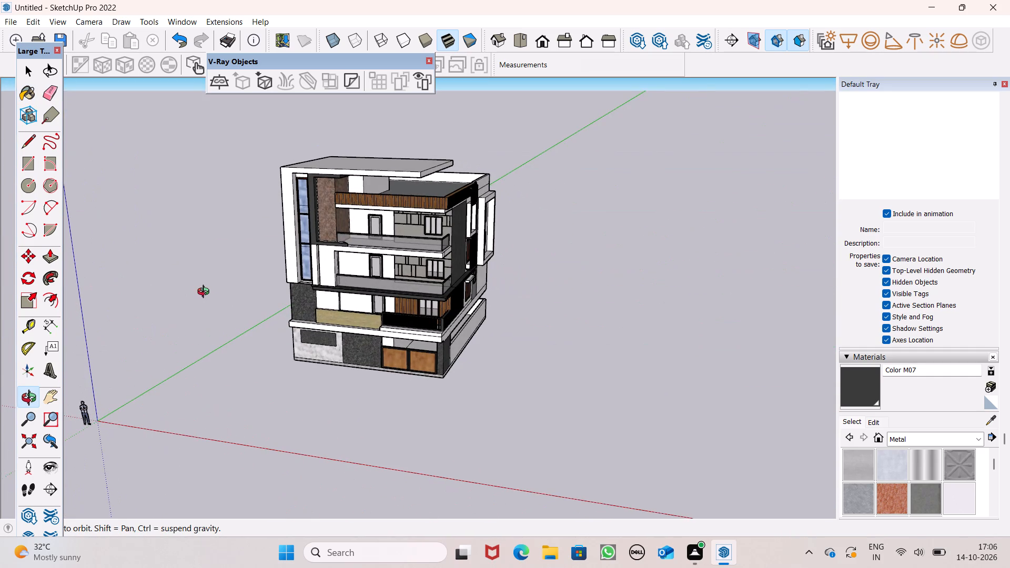
pyautogui.moveTo(206, 293); pyautogui.dragTo(0, 321, button='middle')
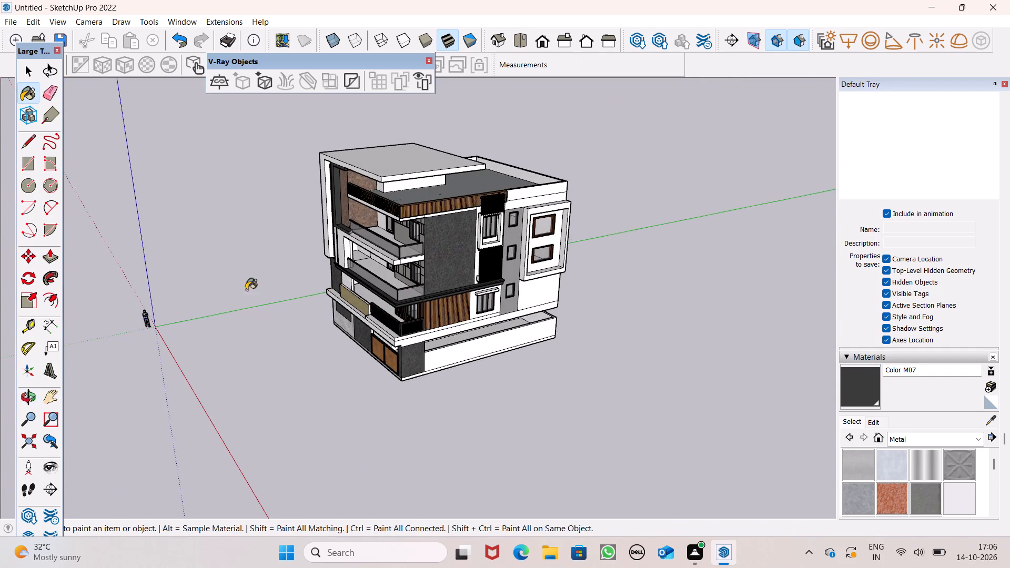
pyautogui.moveTo(476, 301); pyautogui.dragTo(332, 341, button='middle')
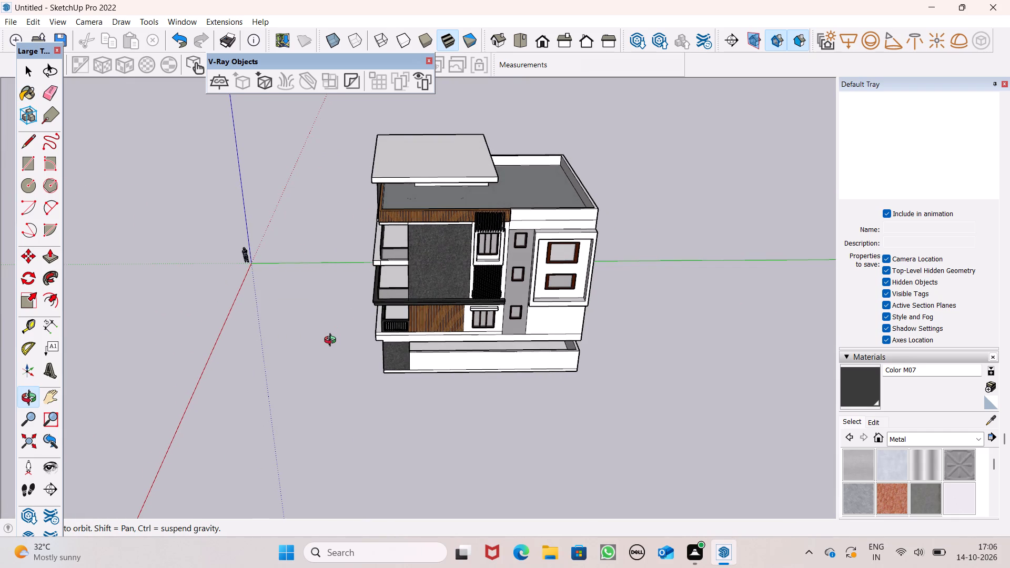
pyautogui.moveTo(332, 341); pyautogui.dragTo(334, 342, button='middle')
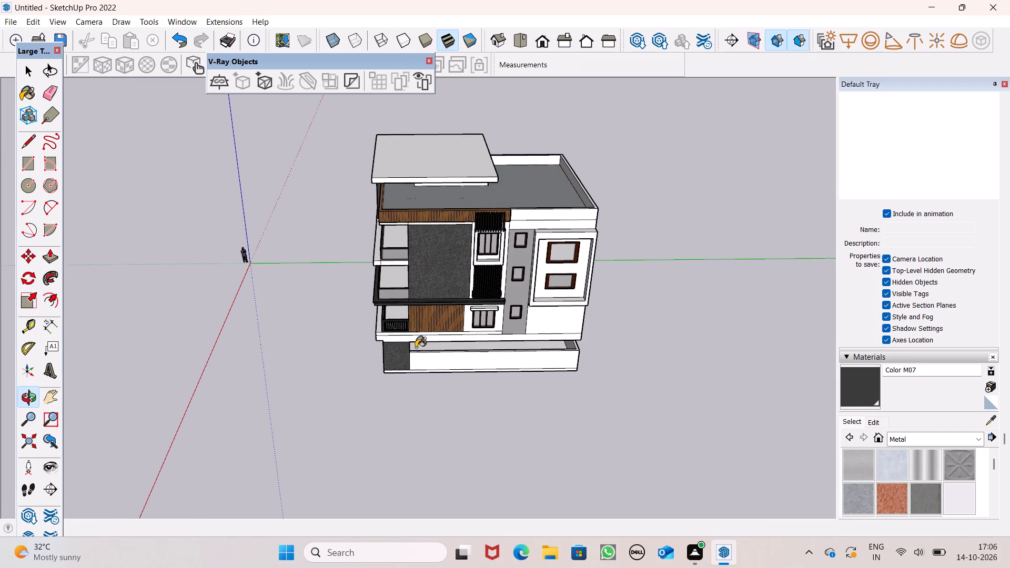
# Paint the outer face of the low boundary wall along the house's side with Color M05.
pyautogui.scroll(3, 450, 342)
pyautogui.click(921, 435)
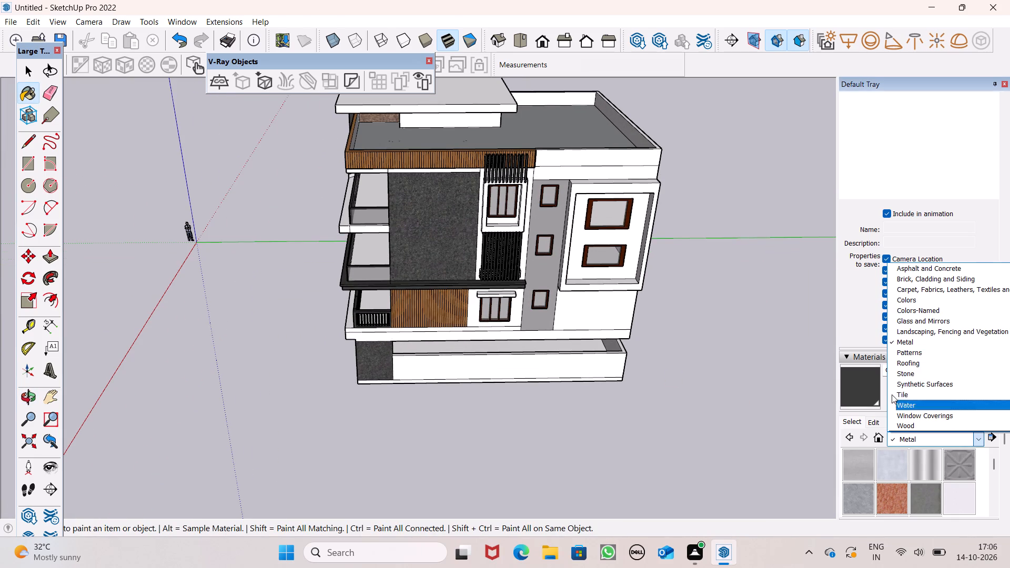
pyautogui.click(918, 296)
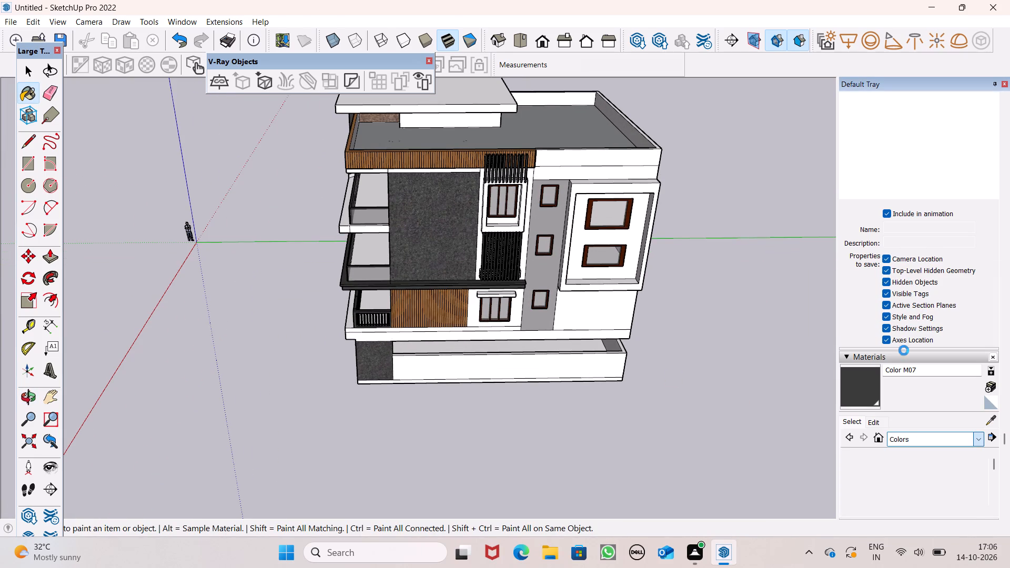
pyautogui.scroll(-8, 921, 457)
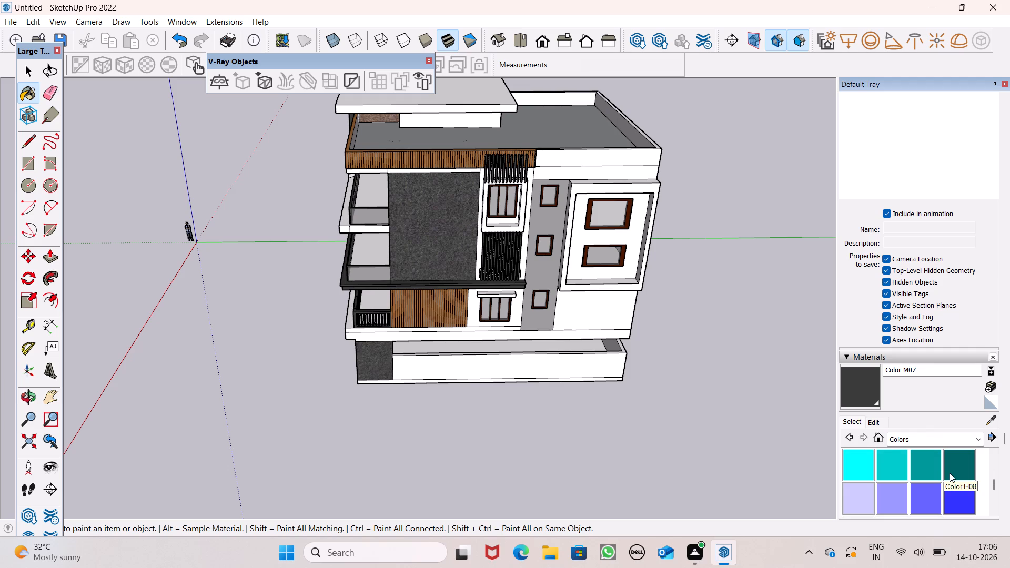
pyautogui.scroll(-6, 950, 473)
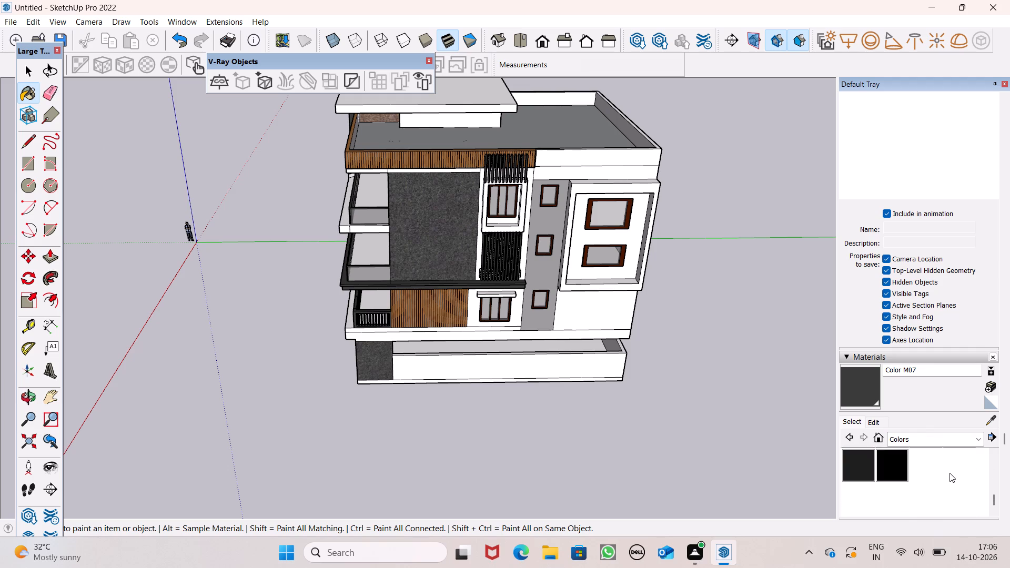
pyautogui.scroll(2, 950, 473)
pyautogui.scroll(-1, 950, 473)
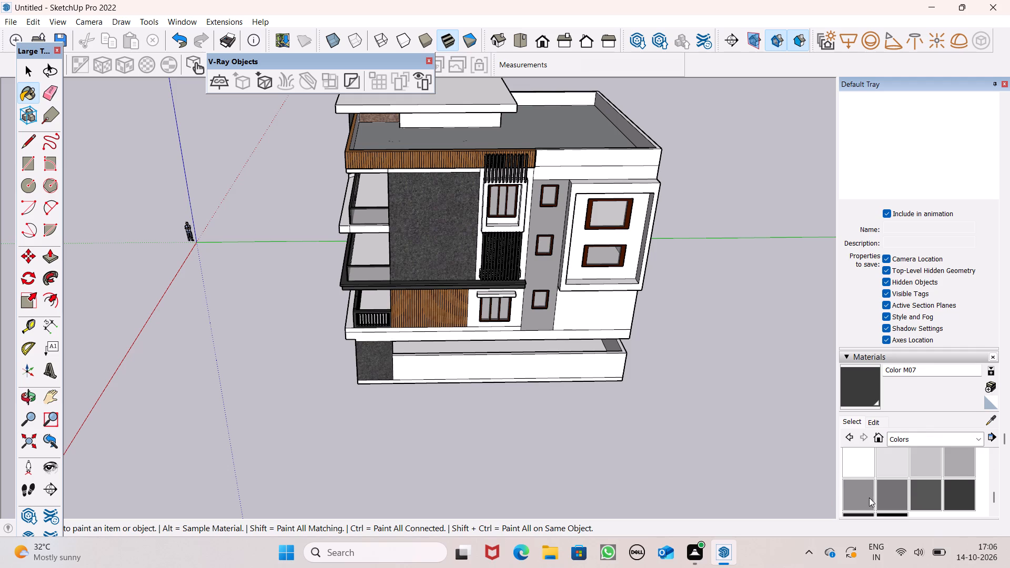
pyautogui.click(886, 498)
pyautogui.scroll(-1, 526, 389)
pyautogui.scroll(1, 487, 382)
pyautogui.scroll(-1, 414, 360)
pyautogui.scroll(1, 409, 355)
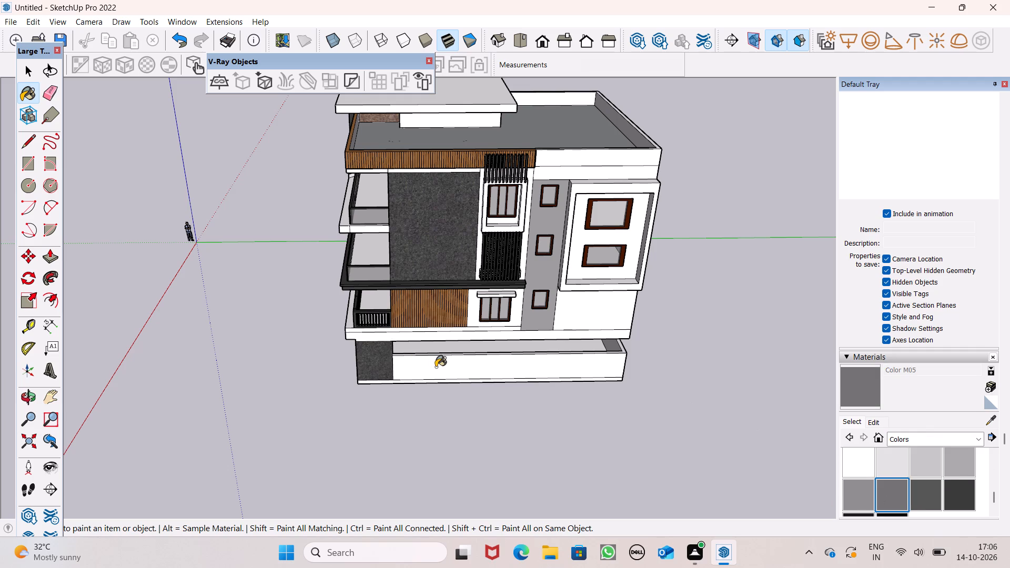
pyautogui.scroll(7, 436, 367)
pyautogui.click(437, 368)
pyautogui.scroll(-7, 411, 367)
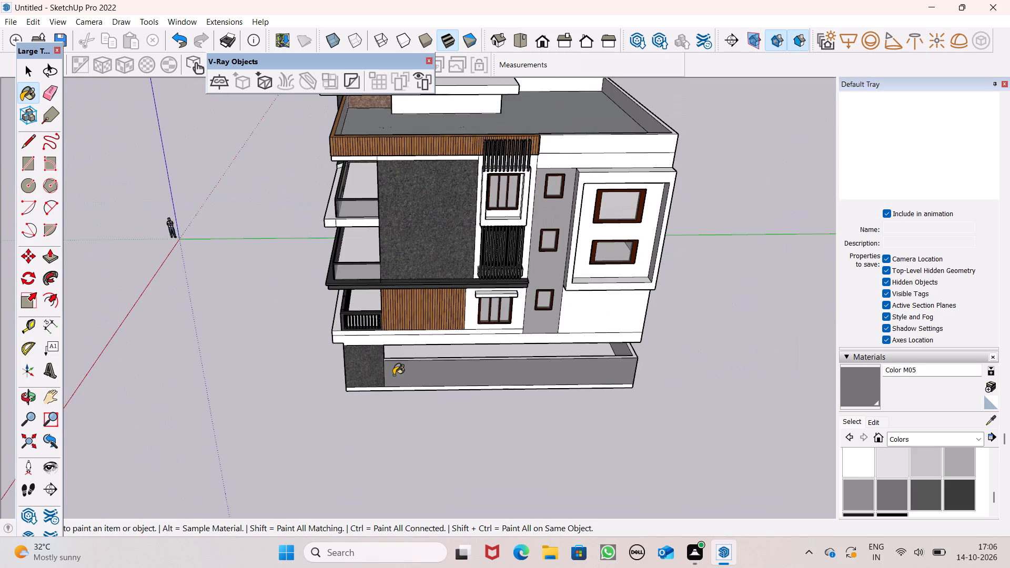
# Paint the rear face of the boundary wall and the adjoining white ground-floor rear wall with Color M05.
pyautogui.moveTo(452, 381); pyautogui.dragTo(17, 323, button='middle')
pyautogui.scroll(1, 17, 323)
pyautogui.click(524, 498)
pyautogui.click(609, 488)
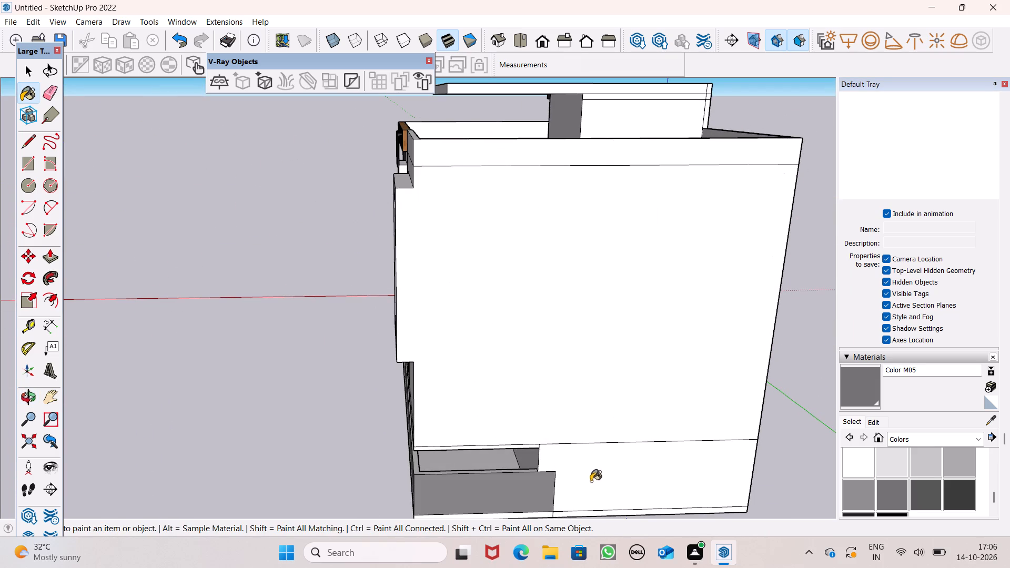
# Examine the rear and far side of the house, returning to the front facade.
pyautogui.moveTo(555, 470); pyautogui.dragTo(138, 403, button='middle')
pyautogui.scroll(1, 549, 469)
pyautogui.scroll(-1, 333, 377)
pyautogui.moveTo(228, 407); pyautogui.dragTo(328, 401, button='middle')
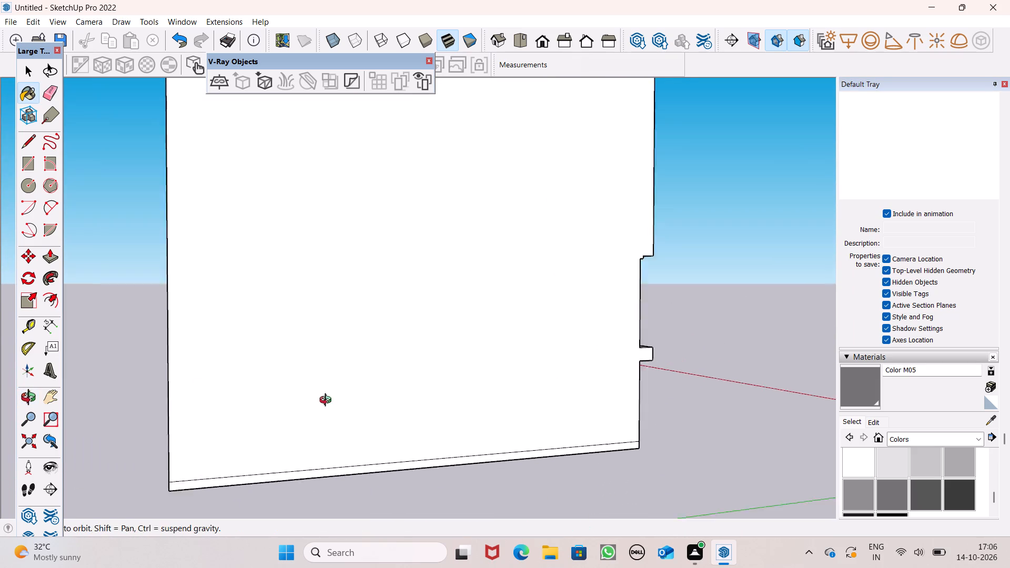
pyautogui.moveTo(328, 401); pyautogui.dragTo(439, 384, button='middle')
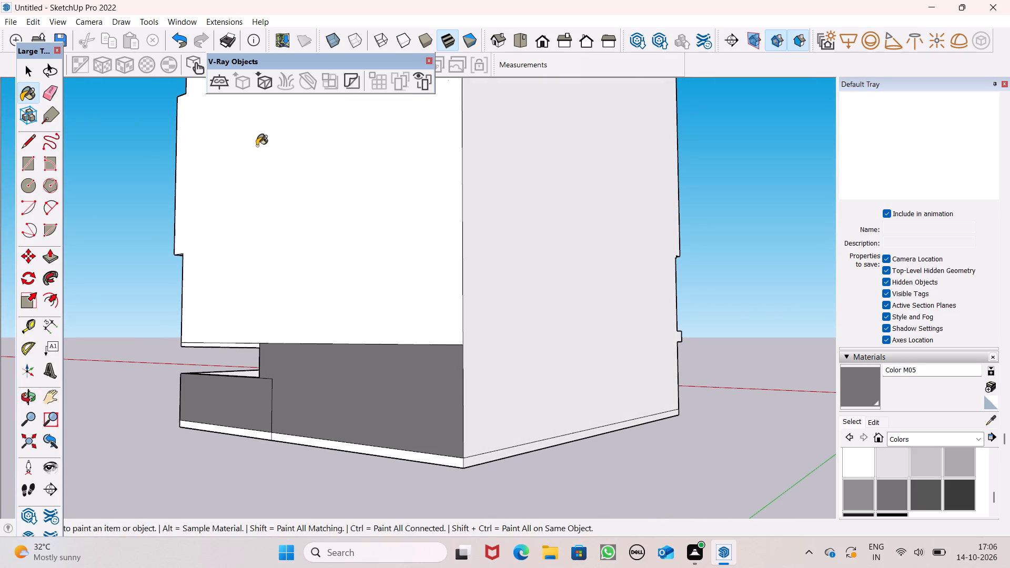
pyautogui.moveTo(257, 147); pyautogui.dragTo(703, 156, button='middle')
pyautogui.scroll(-1, 587, 180)
pyautogui.moveTo(587, 188); pyautogui.dragTo(836, 158, button='middle')
pyautogui.moveTo(369, 277); pyautogui.dragTo(619, 288, button='middle')
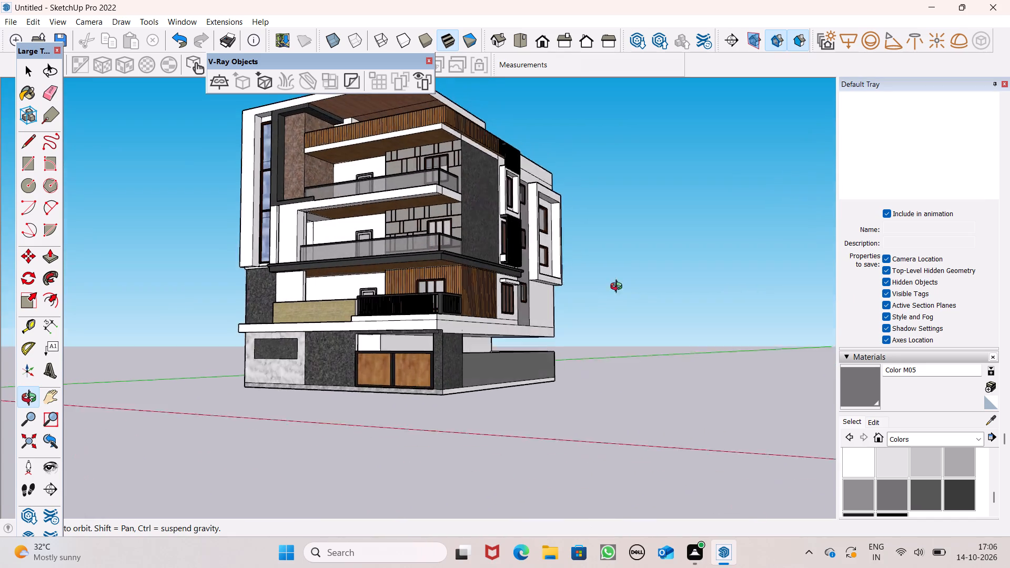
pyautogui.moveTo(619, 288); pyautogui.dragTo(632, 283, button='middle')
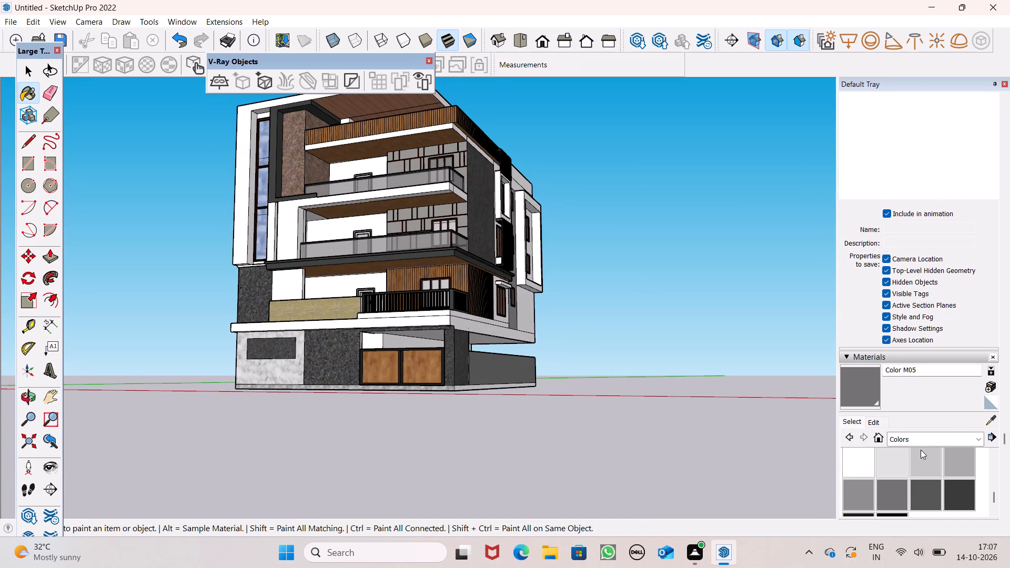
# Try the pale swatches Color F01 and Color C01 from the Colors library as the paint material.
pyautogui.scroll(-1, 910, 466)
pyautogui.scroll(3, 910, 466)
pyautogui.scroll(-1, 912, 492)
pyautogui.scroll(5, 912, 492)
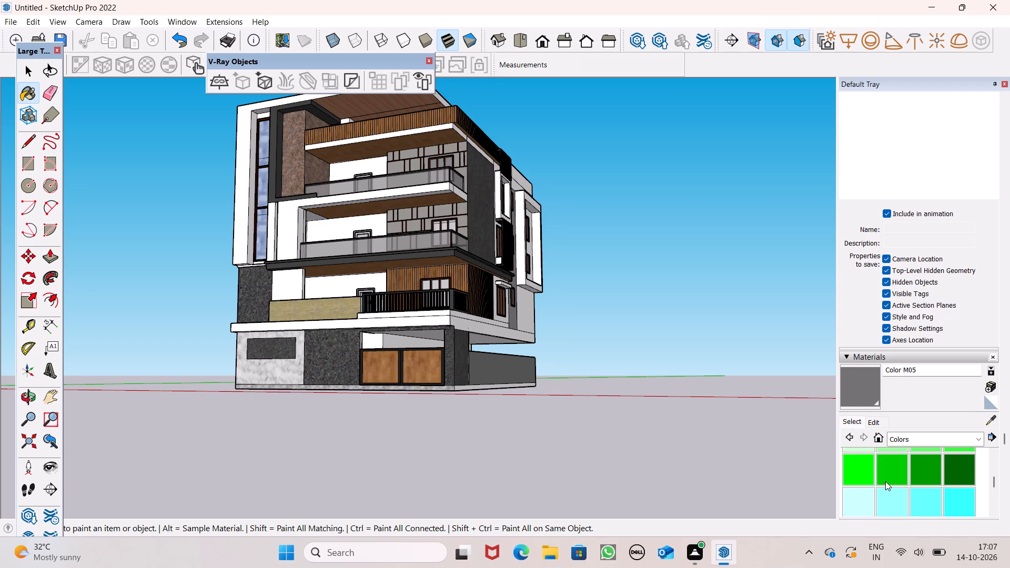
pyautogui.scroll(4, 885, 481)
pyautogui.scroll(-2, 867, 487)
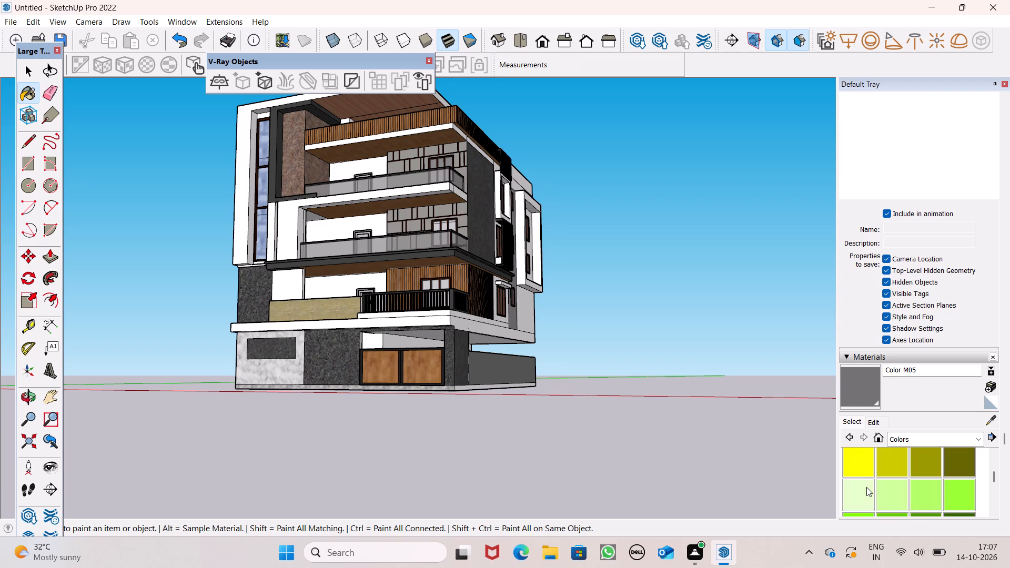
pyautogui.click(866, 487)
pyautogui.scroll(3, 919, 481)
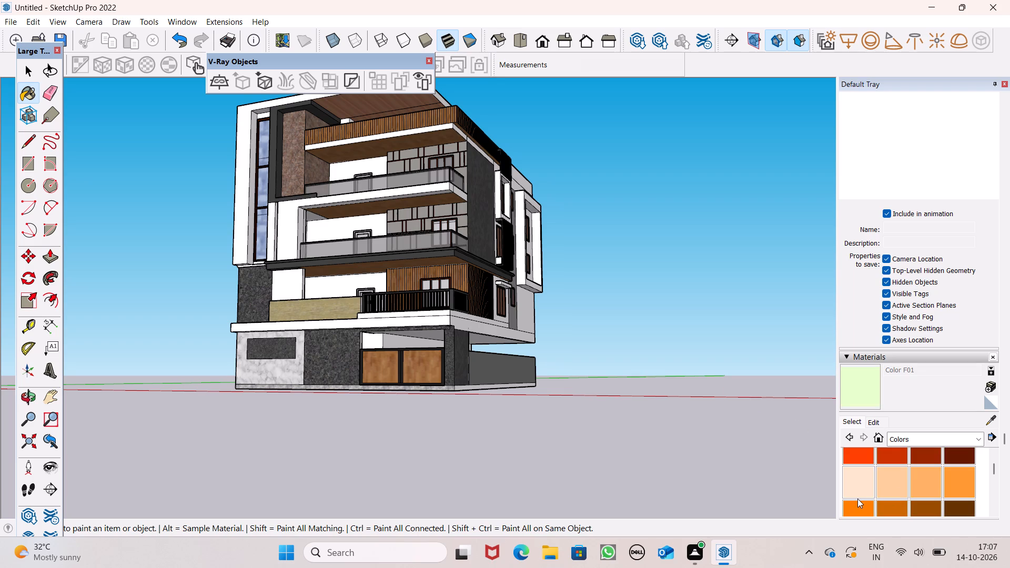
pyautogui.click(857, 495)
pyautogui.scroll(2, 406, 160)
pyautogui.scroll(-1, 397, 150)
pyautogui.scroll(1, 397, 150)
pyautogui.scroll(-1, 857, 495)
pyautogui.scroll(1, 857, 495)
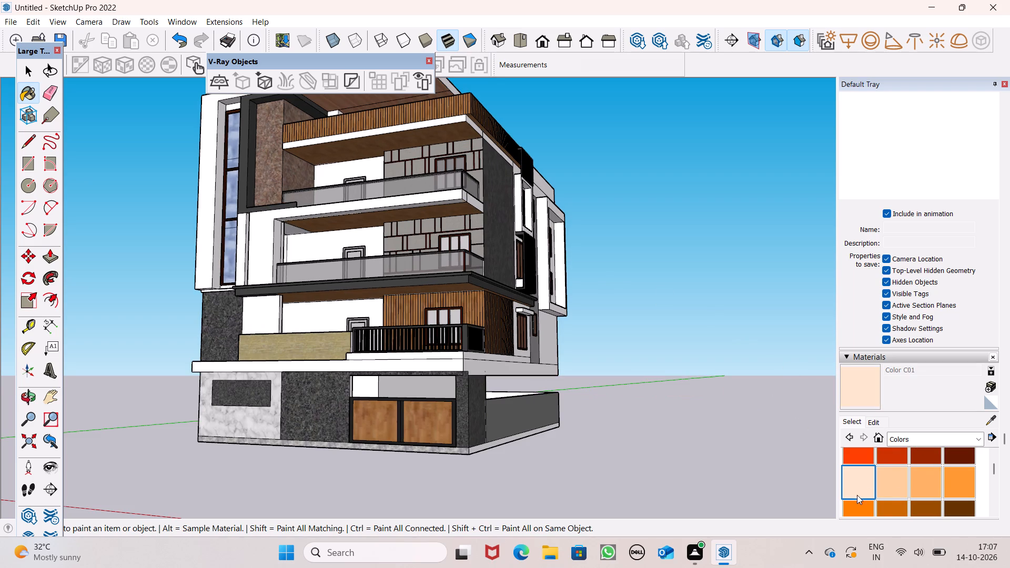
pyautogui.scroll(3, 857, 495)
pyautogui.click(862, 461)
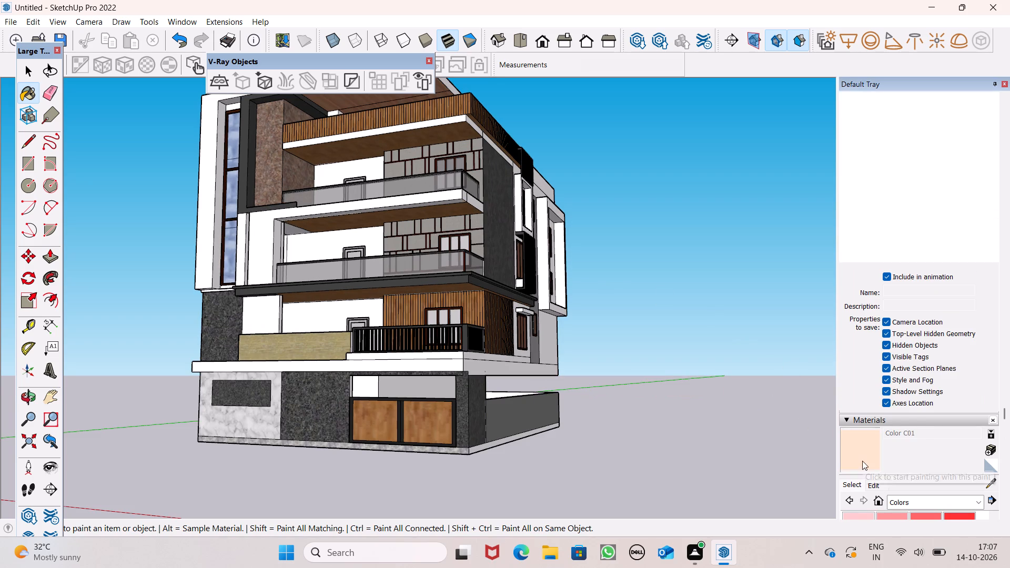
# Paint the white front wall and its narrow strip, between the tall window and the middle glass balcony, with Color E01.
pyautogui.scroll(-1, 870, 490)
pyautogui.scroll(3, 870, 490)
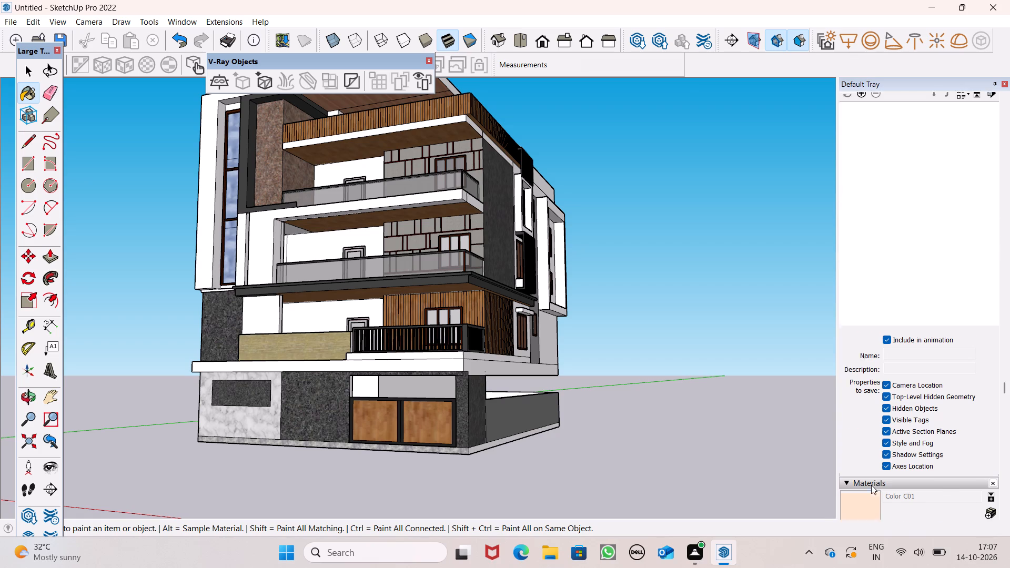
pyautogui.scroll(1, 871, 485)
pyautogui.scroll(-8, 931, 297)
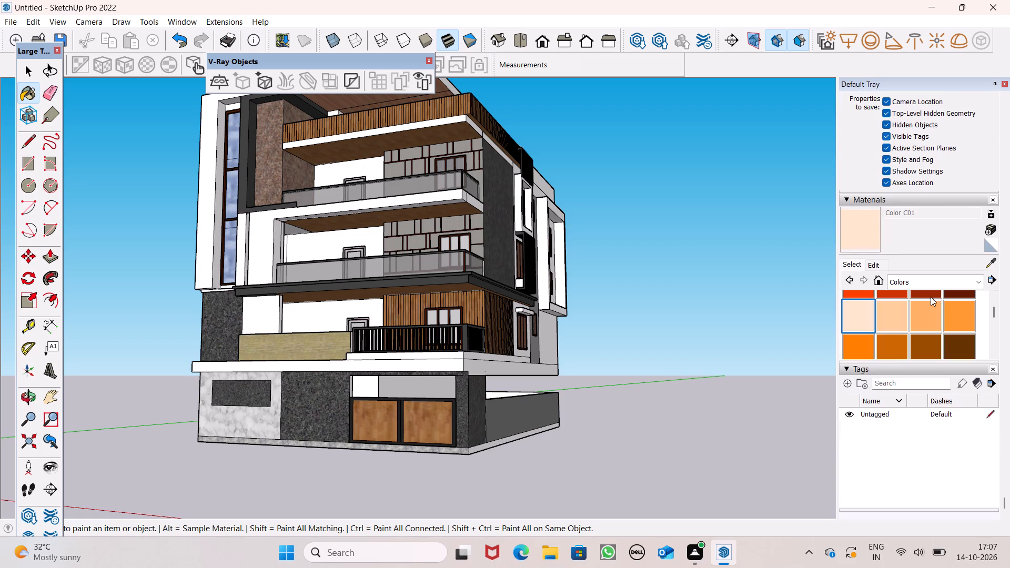
pyautogui.scroll(3, 901, 329)
pyautogui.scroll(1, 880, 384)
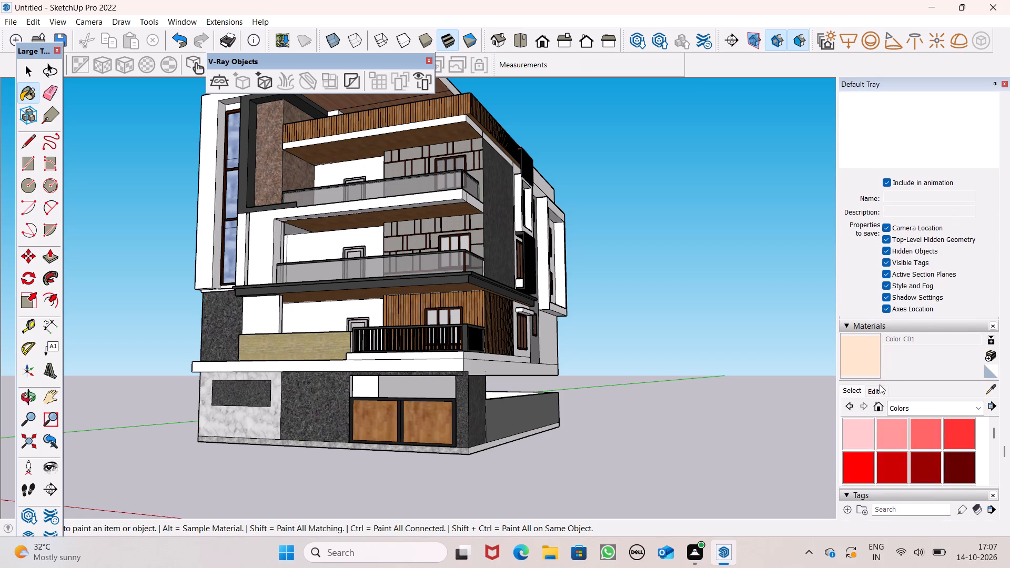
pyautogui.scroll(-6, 887, 329)
pyautogui.scroll(3, 878, 344)
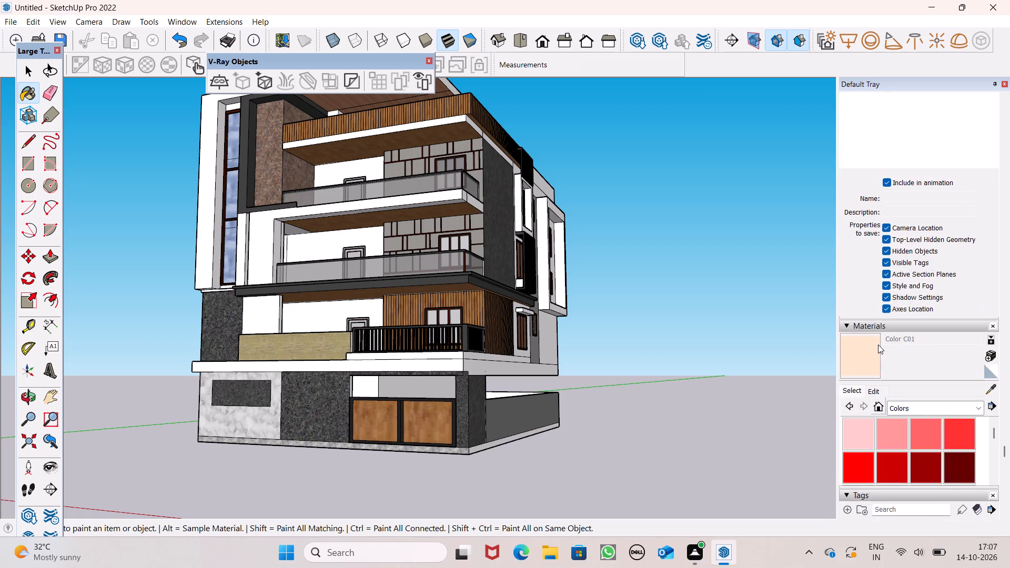
pyautogui.scroll(-6, 878, 344)
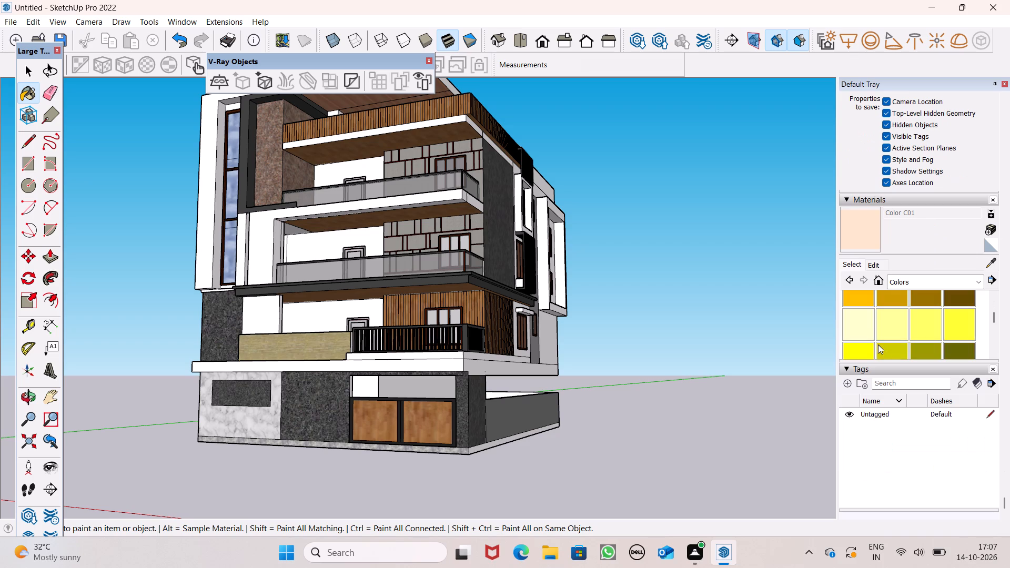
pyautogui.click(865, 317)
pyautogui.moveTo(559, 311); pyautogui.dragTo(786, 343, button='middle')
pyautogui.scroll(1, 559, 316)
pyautogui.scroll(1, 436, 341)
pyautogui.moveTo(436, 353); pyautogui.dragTo(439, 389, button='middle')
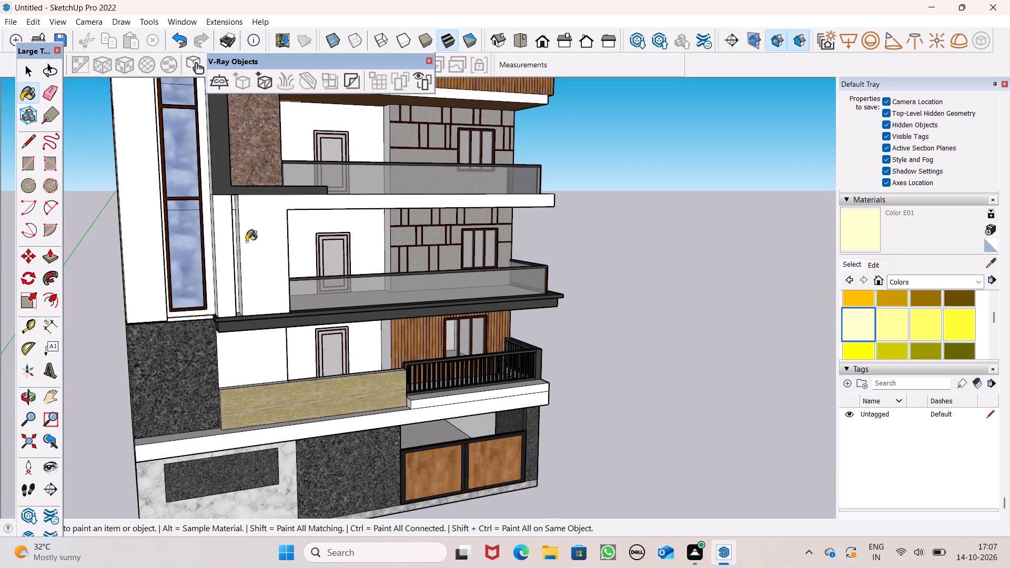
pyautogui.click(248, 240)
pyautogui.click(228, 238)
# Paint the first-floor slab's front band, the raised edge under the baluster railing, and the slab's long side face with Color E01.
pyautogui.moveTo(372, 313); pyautogui.dragTo(293, 301, button='middle')
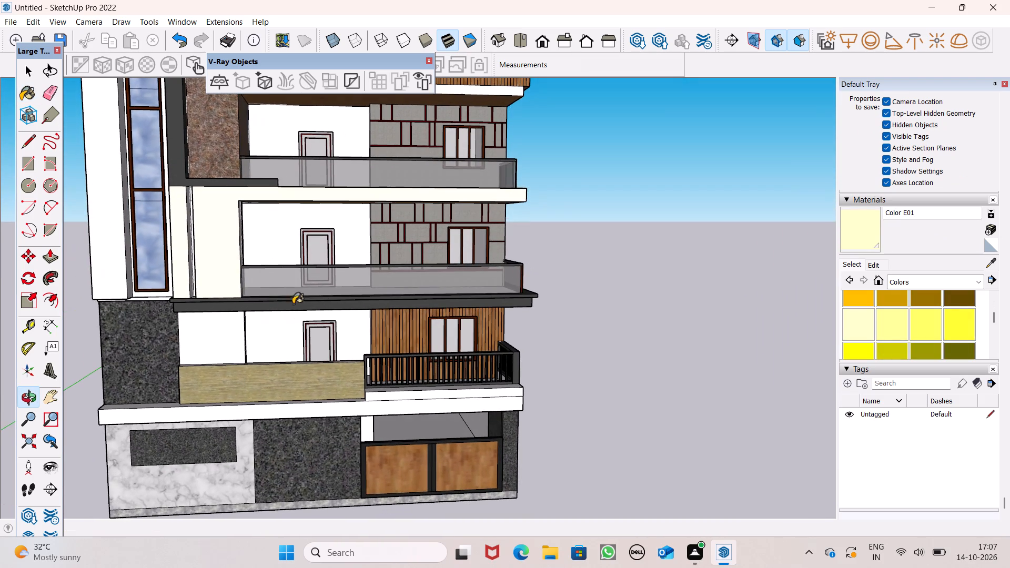
pyautogui.click(479, 392)
pyautogui.click(481, 408)
pyautogui.scroll(1, 503, 402)
pyautogui.moveTo(503, 403); pyautogui.dragTo(501, 463, button='middle')
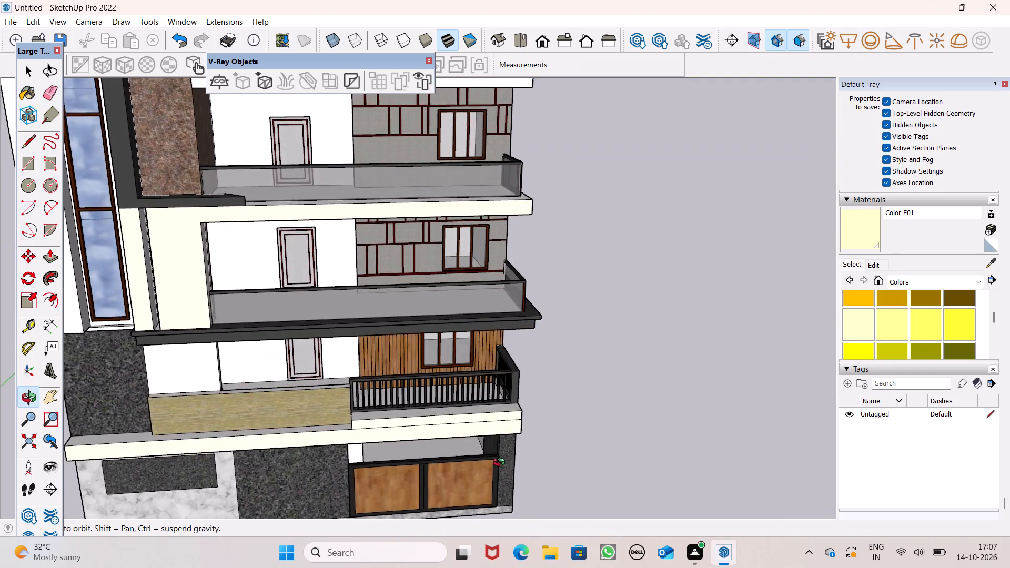
pyautogui.moveTo(501, 463); pyautogui.dragTo(502, 452, button='middle')
pyautogui.scroll(1, 682, 311)
pyautogui.moveTo(628, 313); pyautogui.dragTo(402, 279, button='middle')
pyautogui.scroll(5, 426, 407)
pyautogui.click(433, 406)
pyautogui.scroll(-5, 477, 372)
pyautogui.scroll(1, 484, 380)
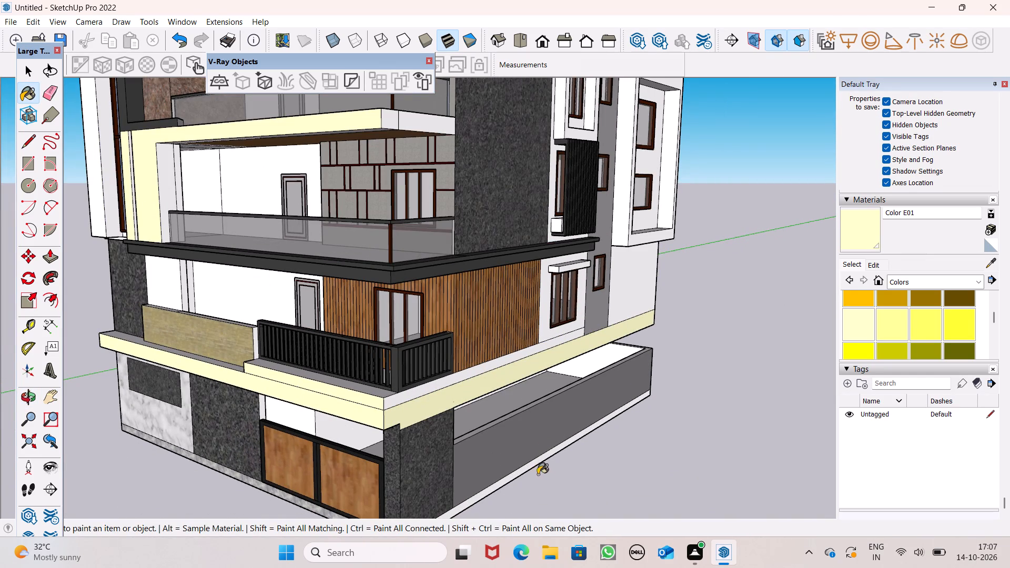
# Paint the white door walls behind the middle glass balcony and on the first floor with Color E01.
pyautogui.scroll(-3, 659, 262)
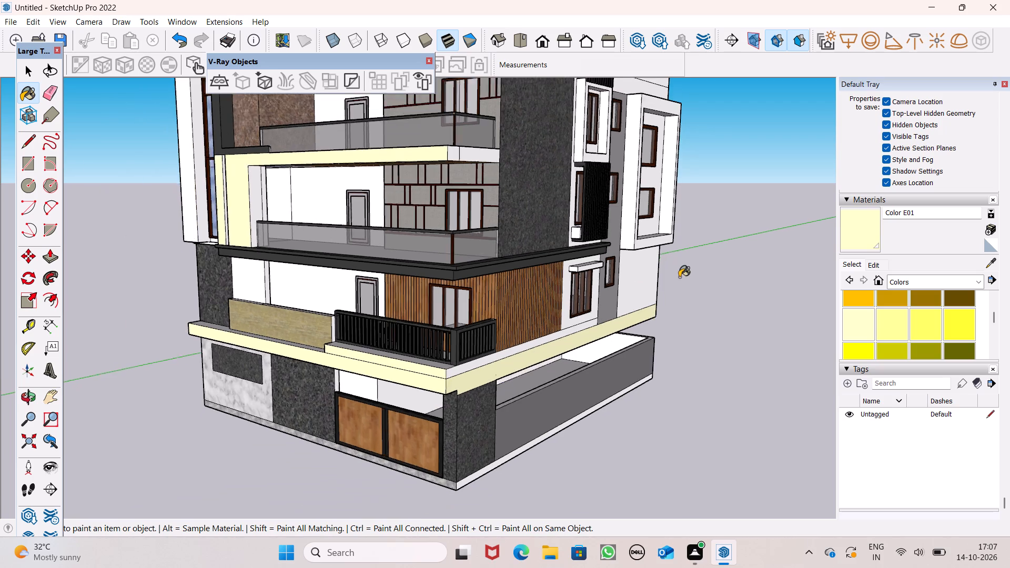
pyautogui.scroll(-2, 679, 277)
pyautogui.moveTo(476, 280); pyautogui.dragTo(638, 271, button='middle')
pyautogui.scroll(2, 412, 228)
pyautogui.click(365, 220)
pyautogui.click(361, 292)
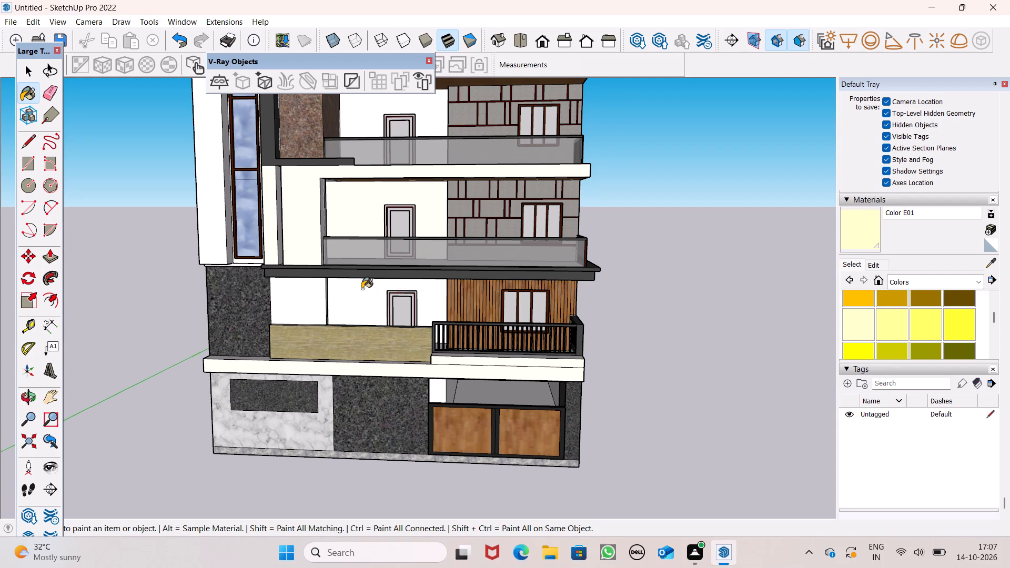
# Paint the white door wall behind the upper glass balcony with Color E01.
pyautogui.scroll(-7, 430, 194)
pyautogui.moveTo(497, 227); pyautogui.dragTo(598, 279, button='middle')
pyautogui.scroll(1, 497, 227)
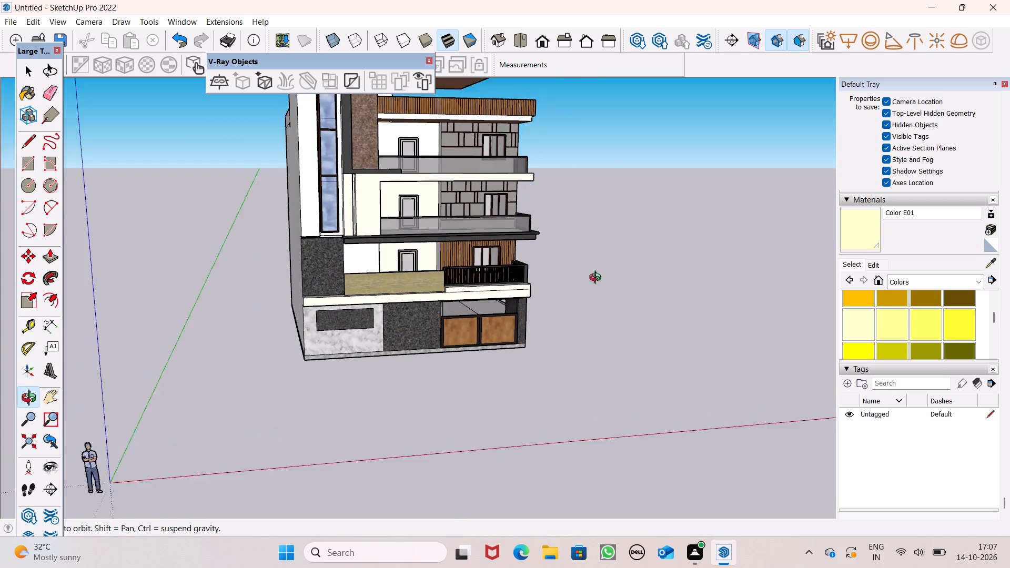
pyautogui.moveTo(598, 279); pyautogui.dragTo(510, 266, button='middle')
pyautogui.scroll(4, 459, 167)
pyautogui.scroll(-1, 439, 167)
pyautogui.scroll(1, 430, 165)
pyautogui.scroll(-1, 411, 144)
pyautogui.scroll(1, 411, 143)
pyautogui.scroll(-1, 411, 143)
pyautogui.scroll(1, 411, 143)
pyautogui.scroll(-1, 411, 142)
pyautogui.scroll(2, 411, 142)
pyautogui.click(411, 137)
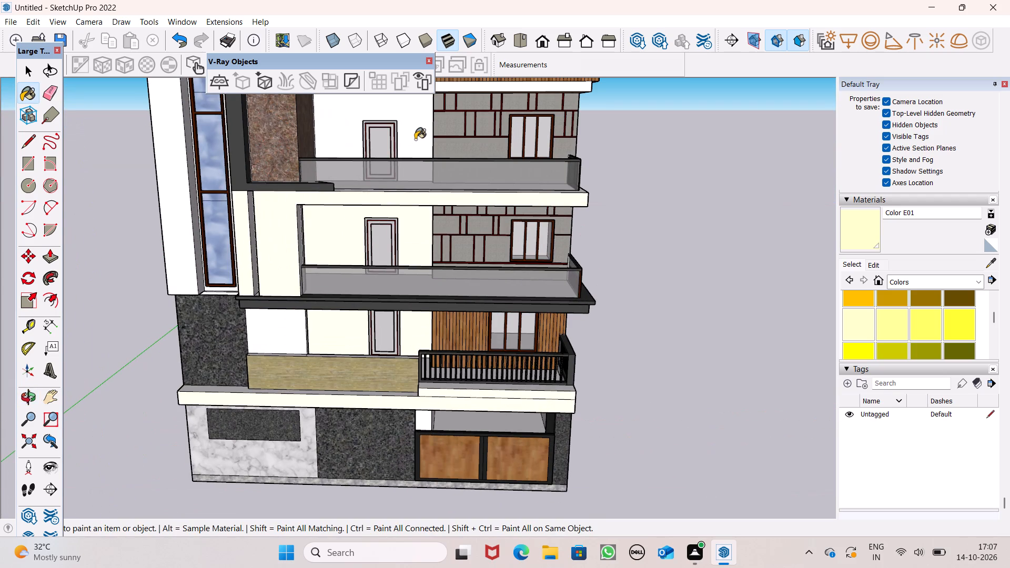
# Paint the white first-floor wall segment above the beige parapet, beside the dark granite wall, with Color E01.
pyautogui.moveTo(548, 221); pyautogui.dragTo(468, 204, button='middle')
pyautogui.scroll(1, 549, 221)
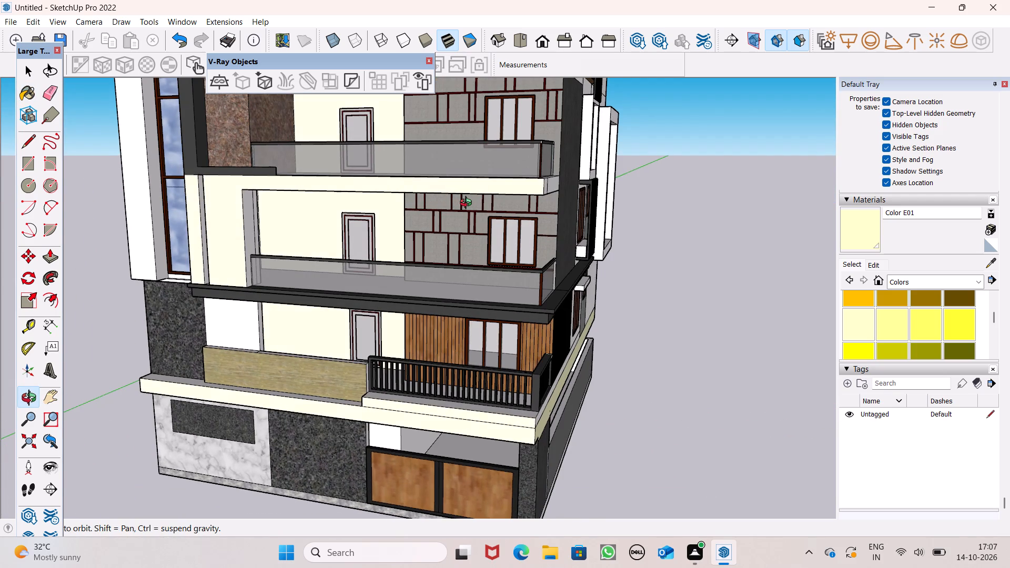
pyautogui.moveTo(468, 204); pyautogui.dragTo(681, 210, button='middle')
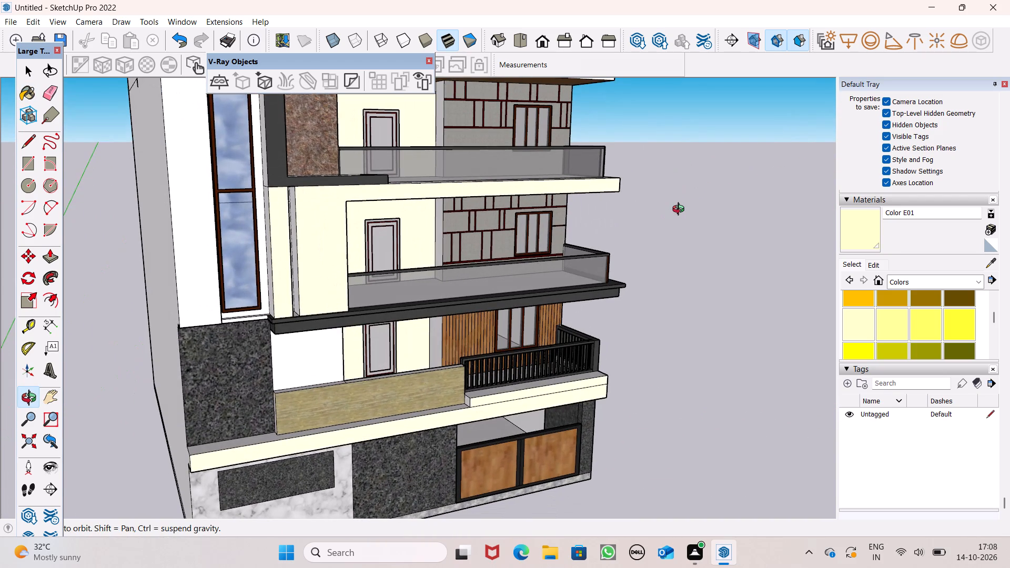
pyautogui.moveTo(681, 210); pyautogui.dragTo(681, 209, button='middle')
pyautogui.moveTo(339, 378); pyautogui.dragTo(238, 309, button='middle')
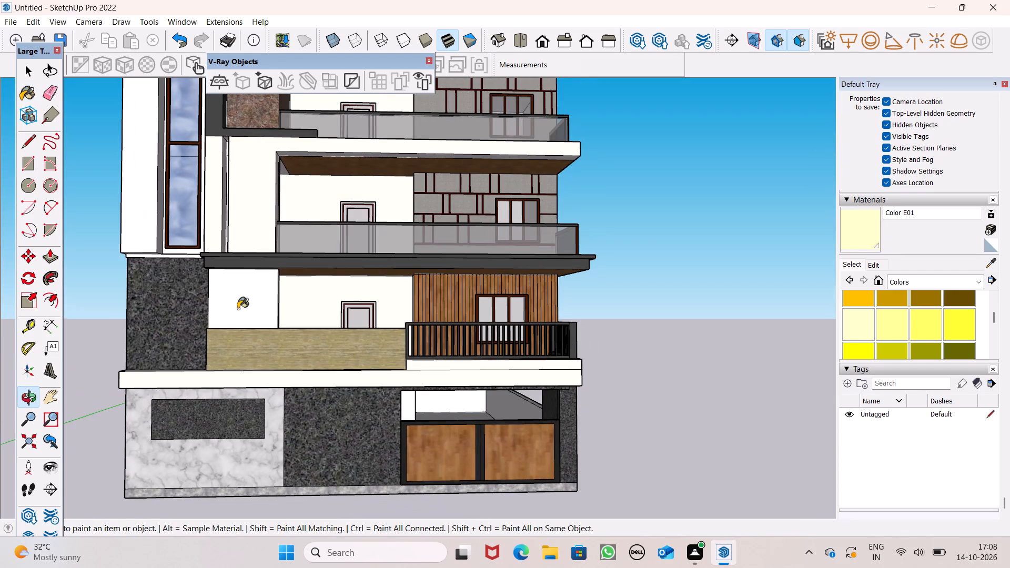
pyautogui.click(237, 309)
# Paint the side and front walls of the rooftop room under the projecting roof slab with Color E01.
pyautogui.scroll(1, 272, 313)
pyautogui.moveTo(272, 313); pyautogui.dragTo(538, 349, button='middle')
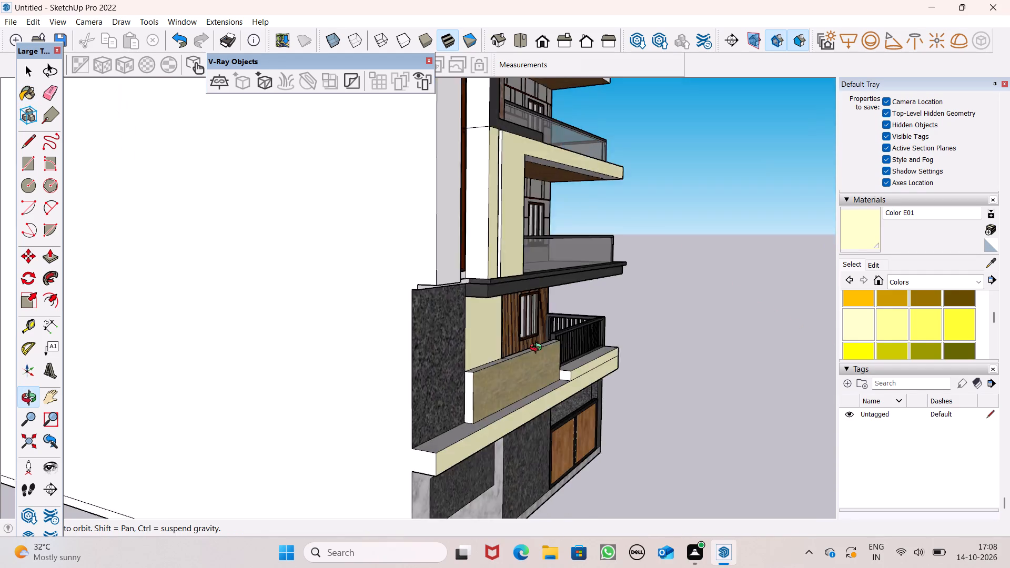
pyautogui.moveTo(538, 349); pyautogui.dragTo(341, 415, button='middle')
pyautogui.scroll(1, 241, 330)
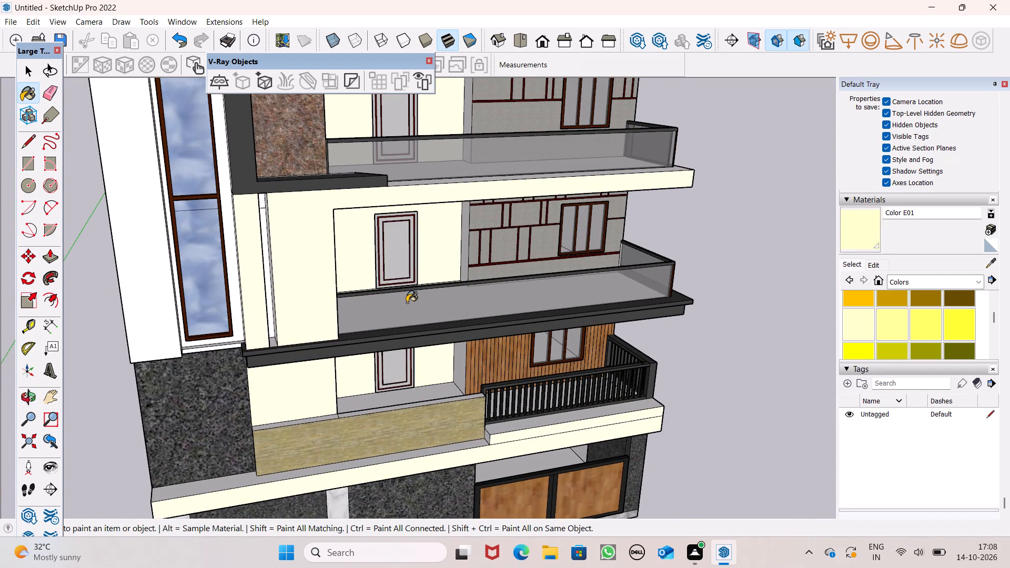
pyautogui.scroll(-10, 407, 302)
pyautogui.moveTo(534, 305); pyautogui.dragTo(368, 251, button='middle')
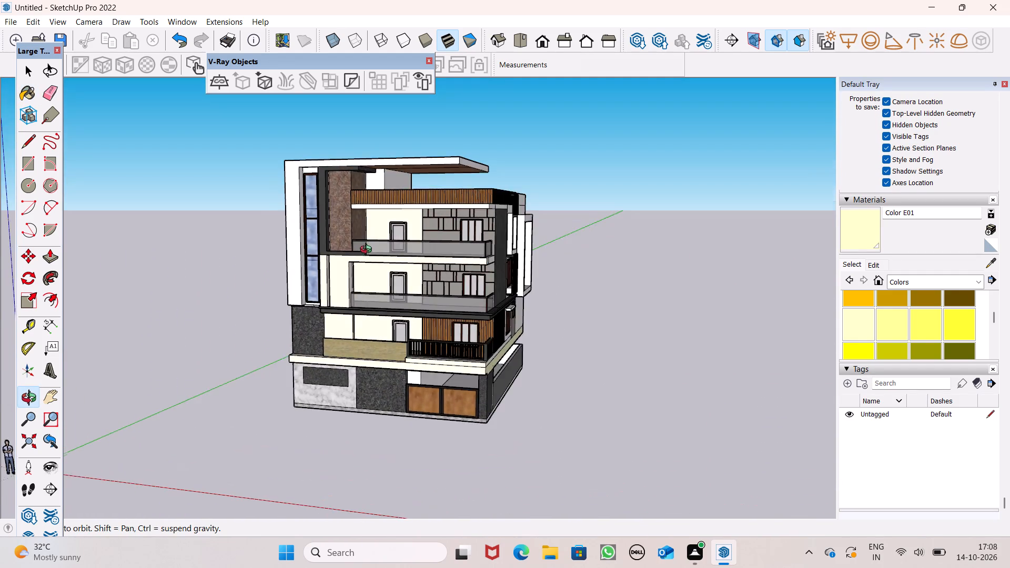
pyautogui.moveTo(368, 251); pyautogui.dragTo(367, 251, button='middle')
pyautogui.scroll(2, 378, 198)
pyautogui.scroll(-1, 378, 176)
pyautogui.scroll(7, 378, 176)
pyautogui.click(402, 191)
pyautogui.click(382, 182)
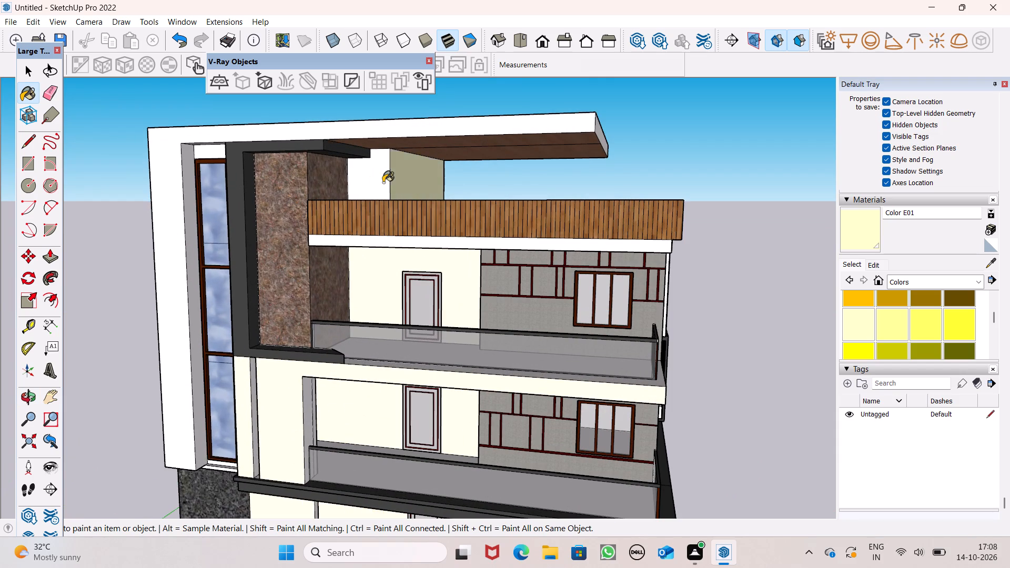
# Paint the two white inner side faces of the pier at the end of the middle glass balcony with Color E01.
pyautogui.scroll(1, 664, 347)
pyautogui.moveTo(664, 347); pyautogui.dragTo(500, 285, button='middle')
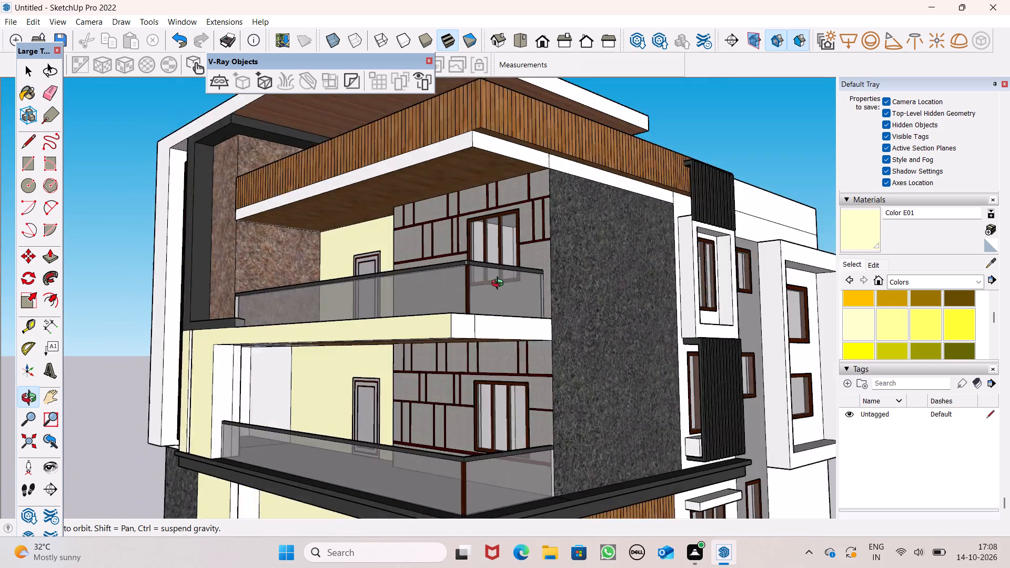
pyautogui.moveTo(500, 285); pyautogui.dragTo(354, 338, button='middle')
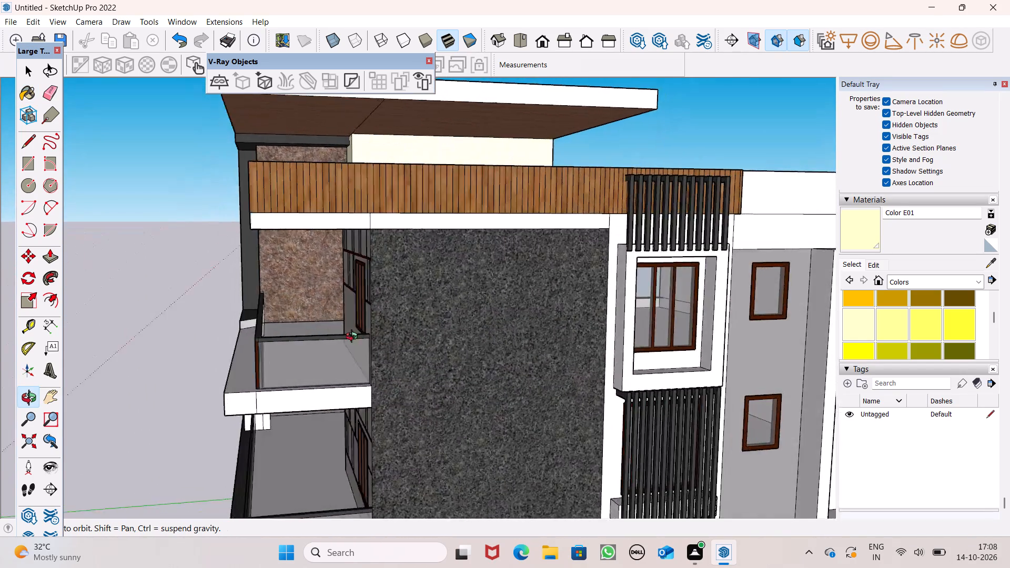
pyautogui.moveTo(354, 338); pyautogui.dragTo(448, 323, button='middle')
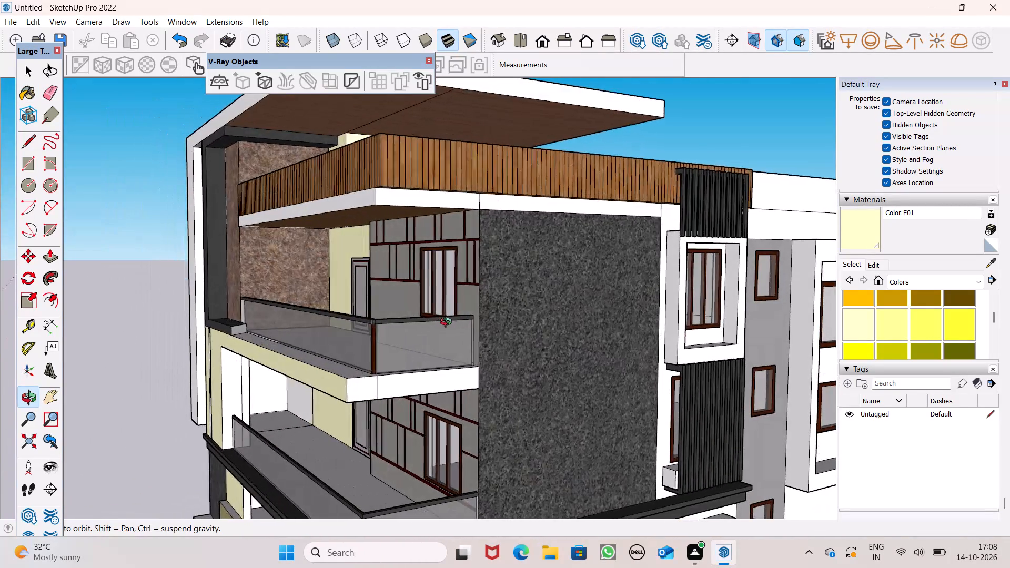
pyautogui.moveTo(448, 323); pyautogui.dragTo(502, 326, button='middle')
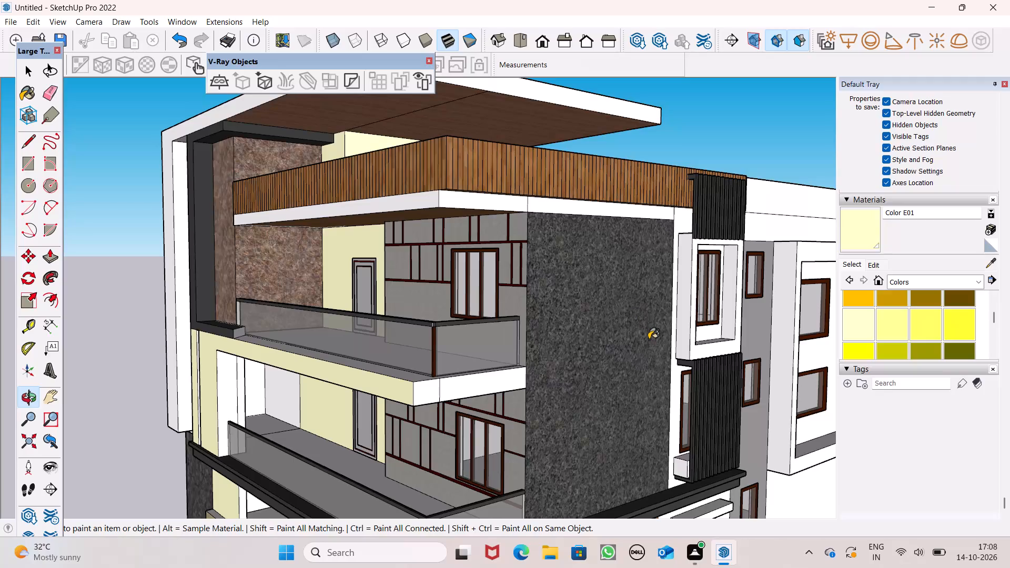
pyautogui.scroll(1, 590, 257)
pyautogui.scroll(-2, 588, 260)
pyautogui.moveTo(478, 332); pyautogui.dragTo(482, 320, button='middle')
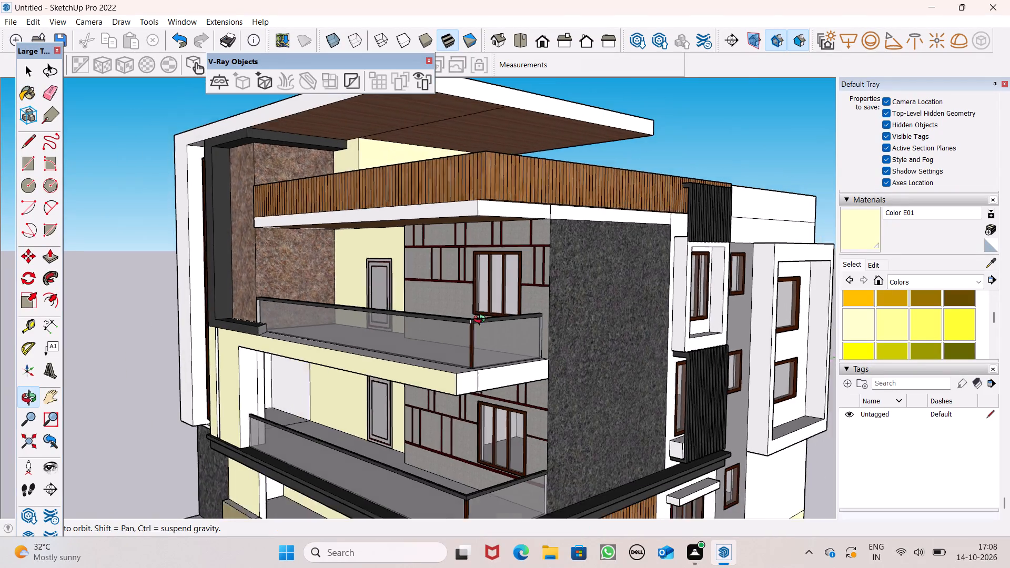
pyautogui.moveTo(482, 320); pyautogui.dragTo(451, 256, button='middle')
pyautogui.scroll(4, 217, 366)
pyautogui.scroll(-1, 220, 386)
pyautogui.scroll(1, 223, 388)
pyautogui.scroll(2, 298, 399)
pyautogui.click(287, 392)
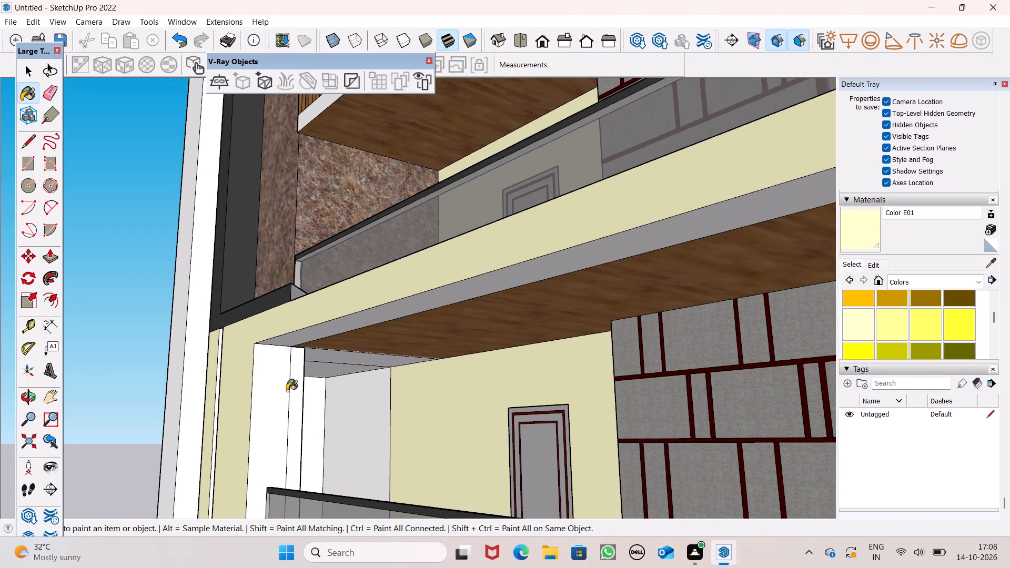
pyautogui.click(293, 392)
# Paint the back wall, side wall and overhead beam face of the middle balcony's end recess with Color E01.
pyautogui.scroll(1, 317, 403)
pyautogui.moveTo(317, 403); pyautogui.dragTo(225, 401, button='middle')
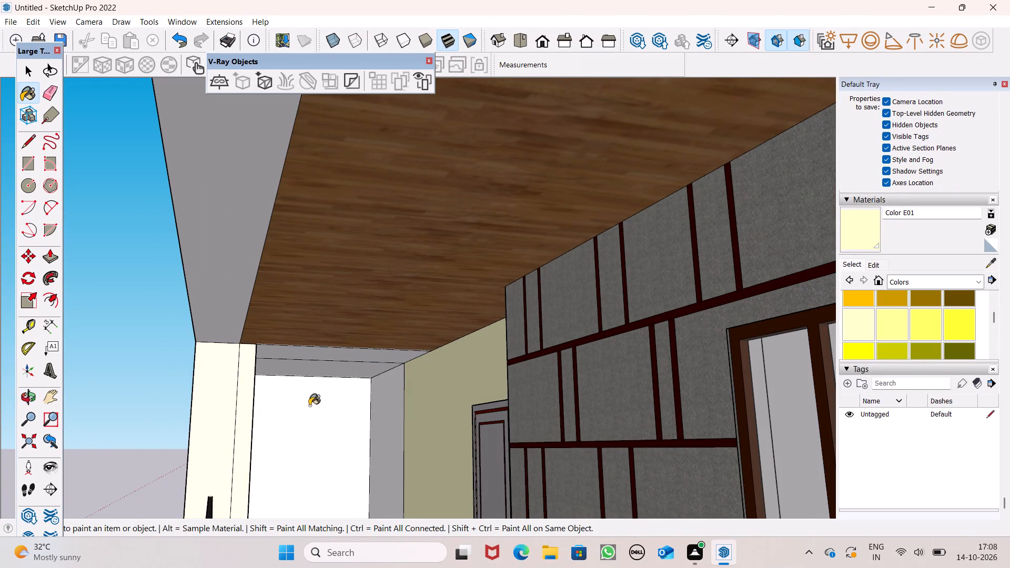
pyautogui.click(309, 405)
pyautogui.moveTo(366, 427); pyautogui.dragTo(377, 420)
pyautogui.click(389, 414)
pyautogui.click(356, 370)
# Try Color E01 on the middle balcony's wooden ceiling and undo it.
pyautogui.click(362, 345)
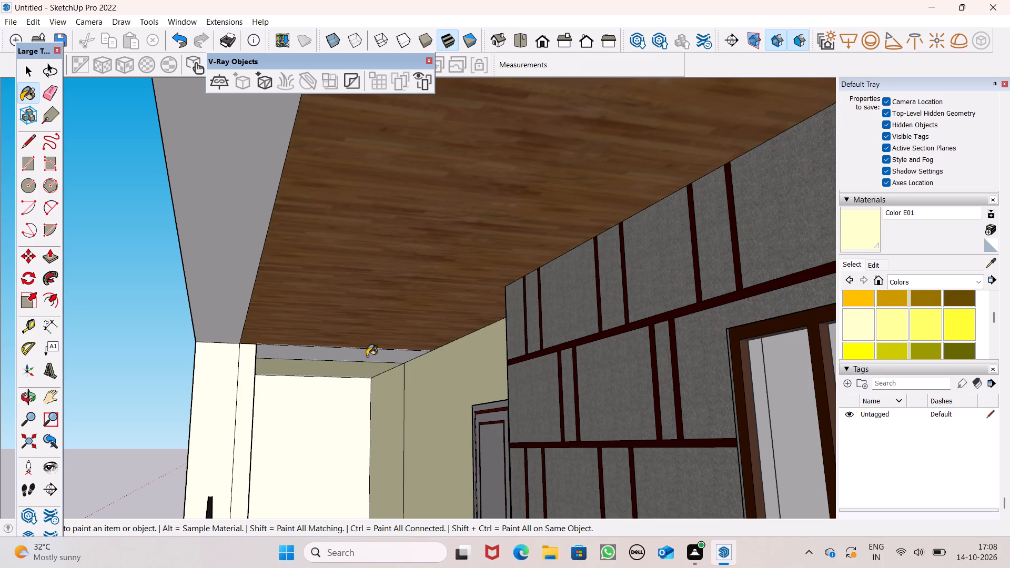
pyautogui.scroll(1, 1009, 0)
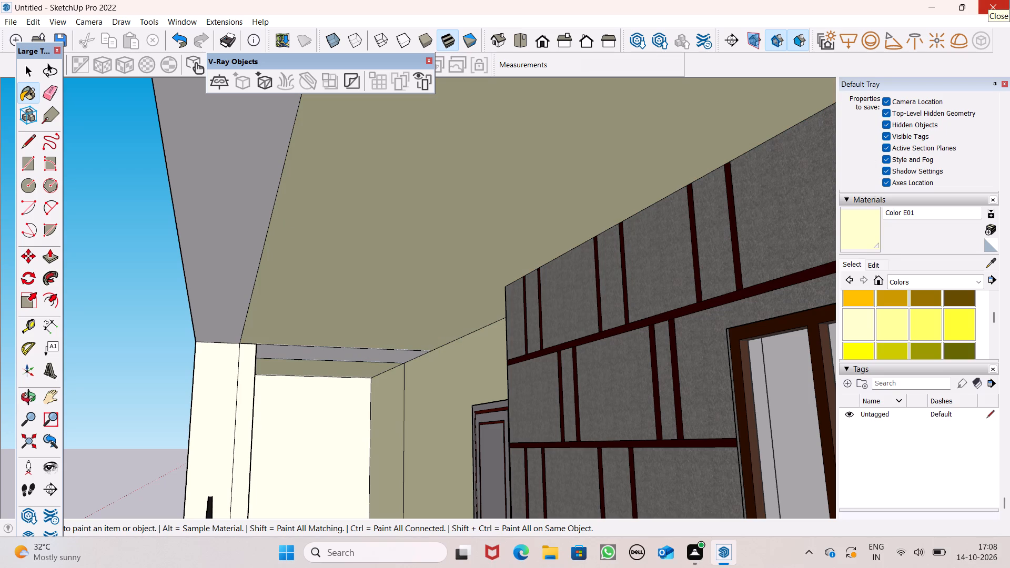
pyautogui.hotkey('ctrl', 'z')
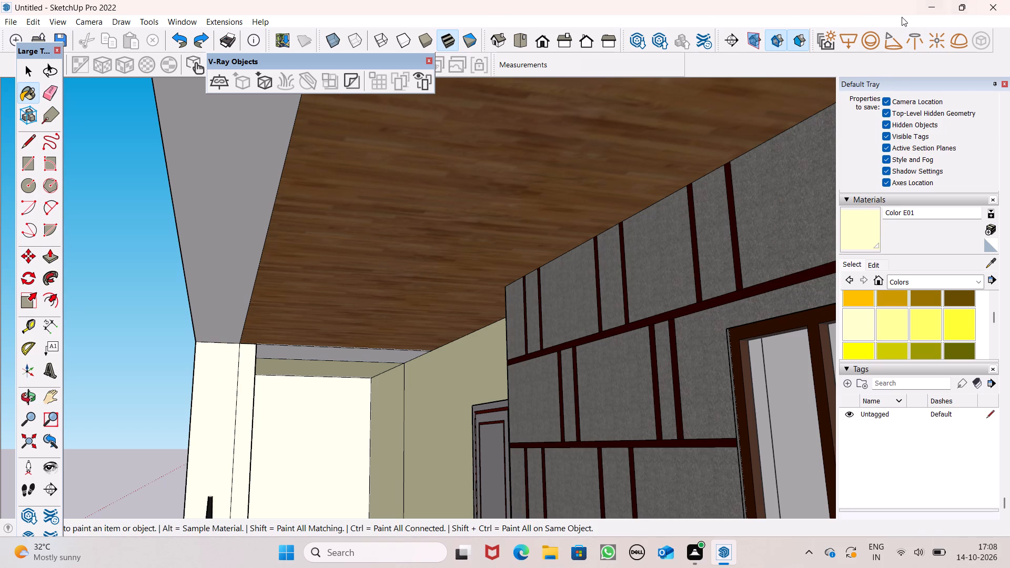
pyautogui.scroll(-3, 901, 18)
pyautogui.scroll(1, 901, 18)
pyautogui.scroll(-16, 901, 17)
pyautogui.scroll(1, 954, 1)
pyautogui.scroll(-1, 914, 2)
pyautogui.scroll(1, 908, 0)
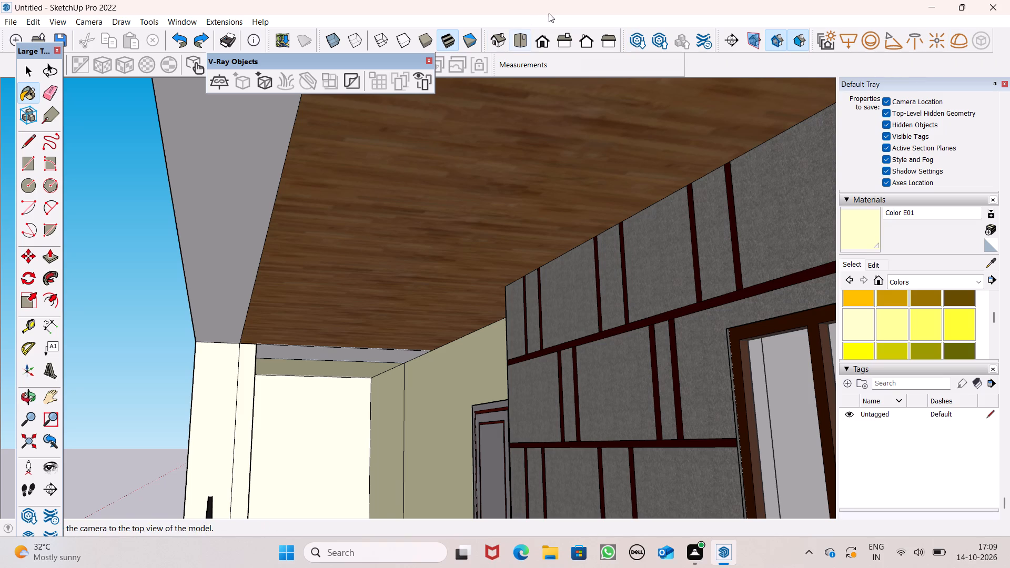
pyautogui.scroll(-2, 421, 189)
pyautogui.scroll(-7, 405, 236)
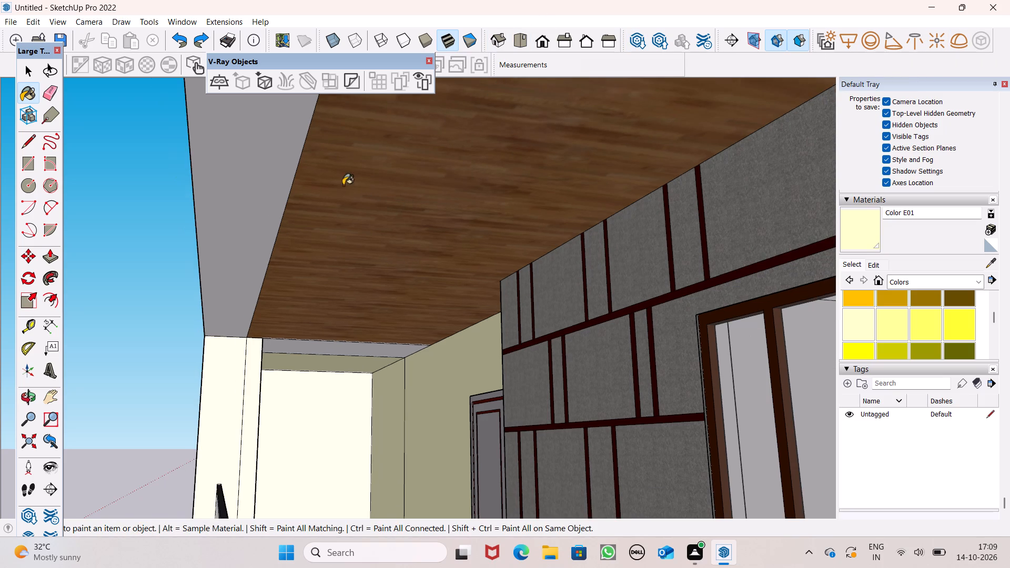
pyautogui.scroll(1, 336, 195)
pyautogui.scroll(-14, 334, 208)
# Examine the painted front facade and the long side facade of the house for surfaces still unpainted.
pyautogui.moveTo(336, 277); pyautogui.dragTo(651, 309, button='middle')
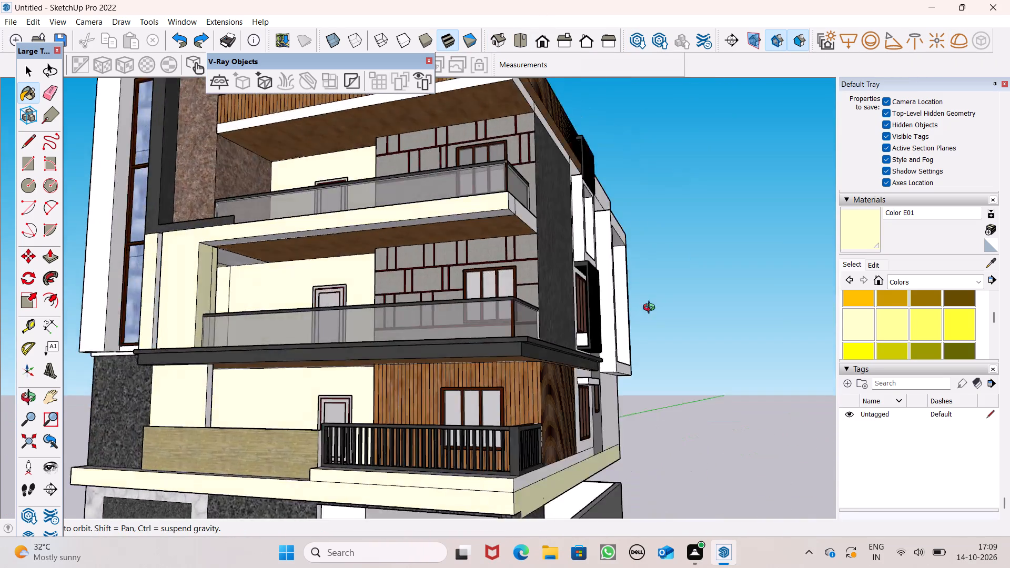
pyautogui.moveTo(651, 309); pyautogui.dragTo(602, 309, button='middle')
pyautogui.scroll(-1, 392, 237)
pyautogui.scroll(1, 392, 266)
pyautogui.scroll(-3, 393, 196)
pyautogui.scroll(-5, 458, 218)
pyautogui.moveTo(475, 239); pyautogui.dragTo(350, 313, button='middle')
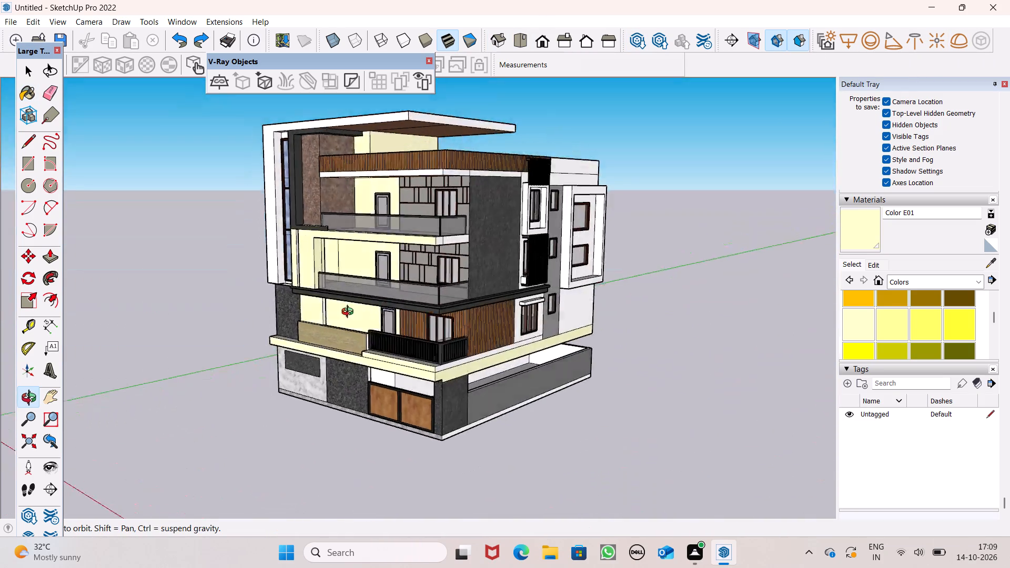
pyautogui.moveTo(350, 313); pyautogui.dragTo(116, 362, button='middle')
pyautogui.middleClick(116, 362)
pyautogui.moveTo(118, 356); pyautogui.dragTo(120, 349, button='middle')
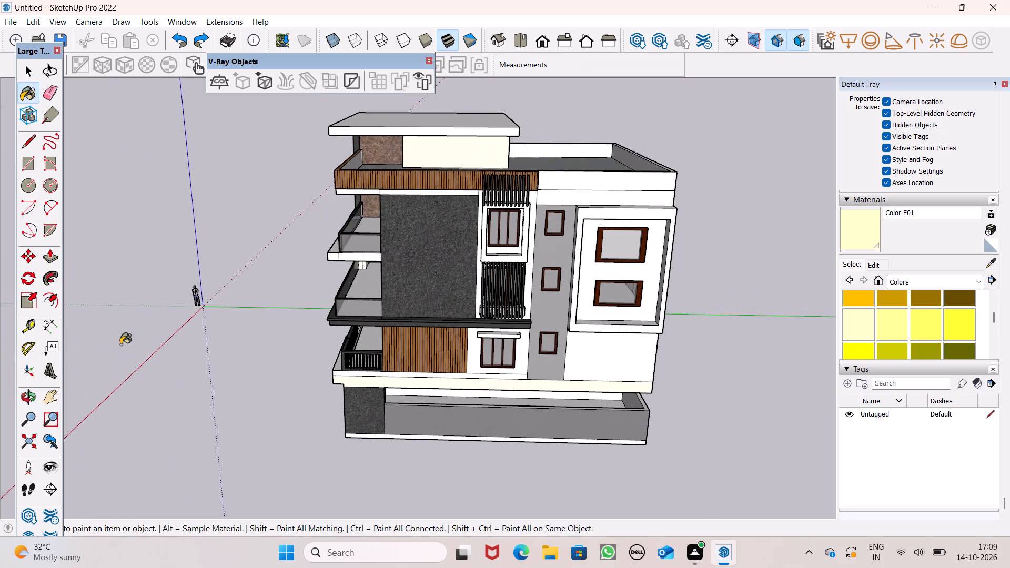
pyautogui.scroll(1, 135, 334)
pyautogui.scroll(4, 372, 330)
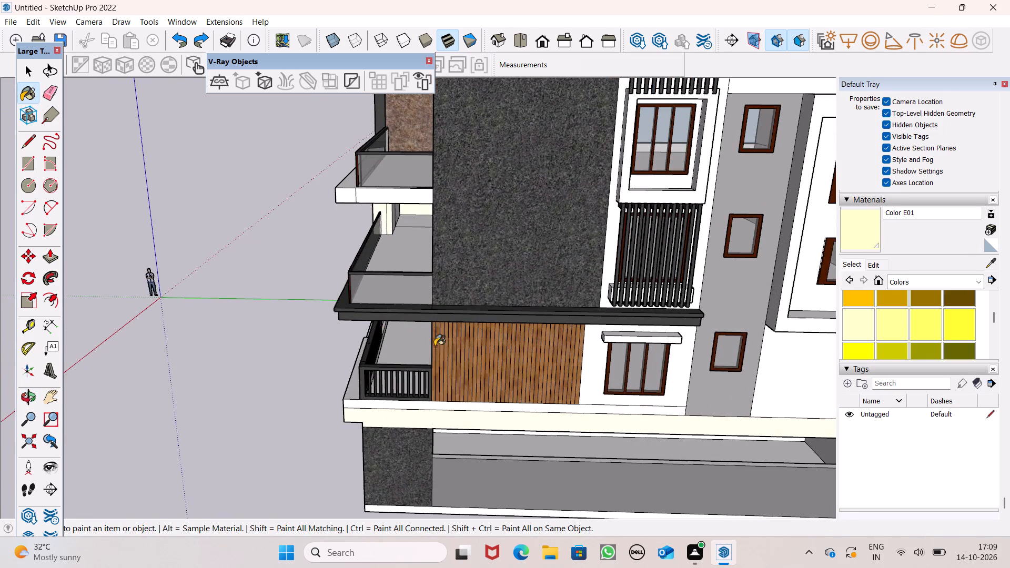
pyautogui.moveTo(436, 352); pyautogui.dragTo(590, 354, button='middle')
# Paint the two outer faces of the raised kerb under the first-floor balcony's black railing with Color M07.
pyautogui.scroll(-4, 915, 302)
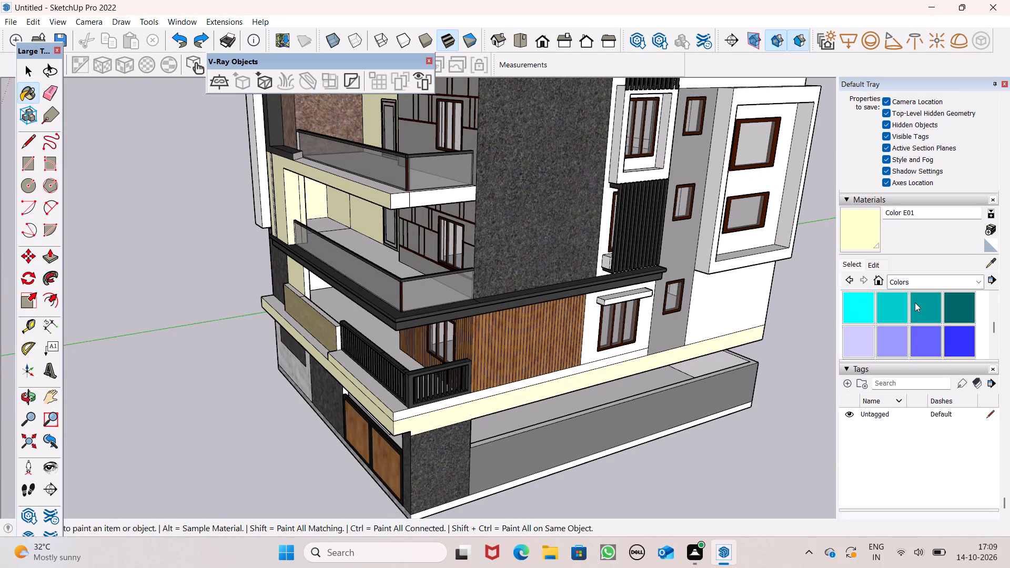
pyautogui.scroll(-3, 915, 302)
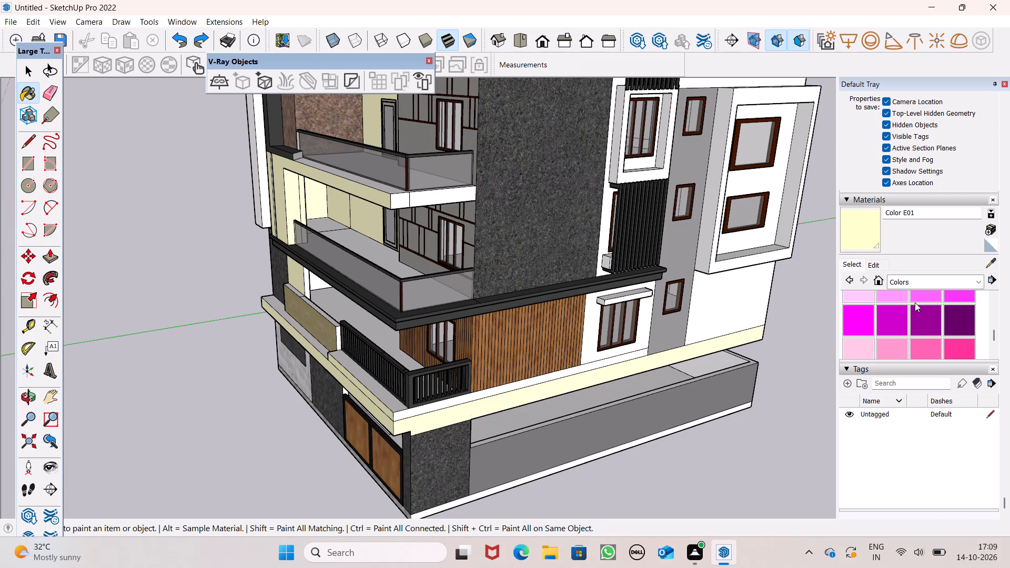
pyautogui.scroll(-3, 881, 302)
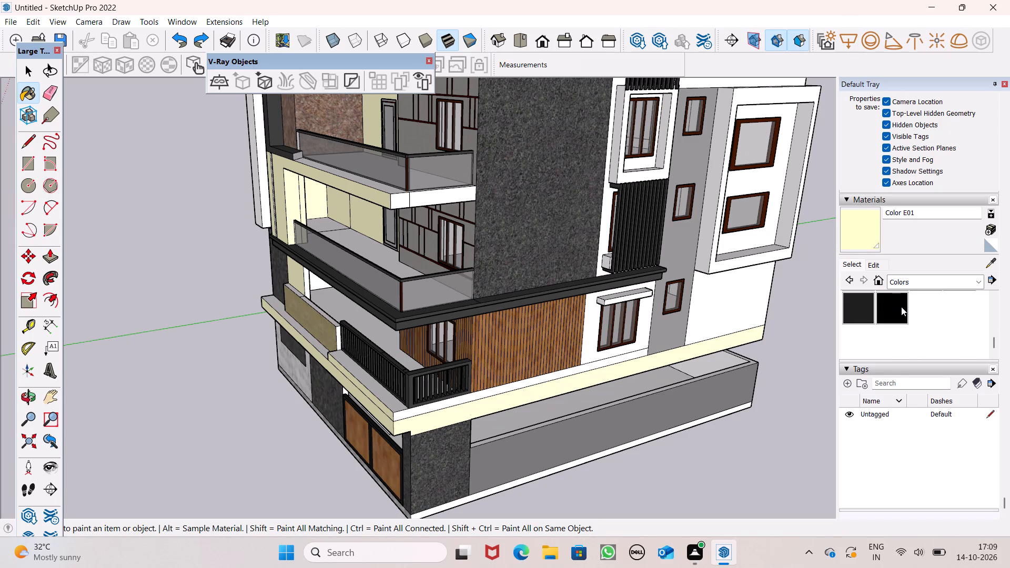
pyautogui.scroll(-2, 901, 307)
pyautogui.scroll(2, 921, 319)
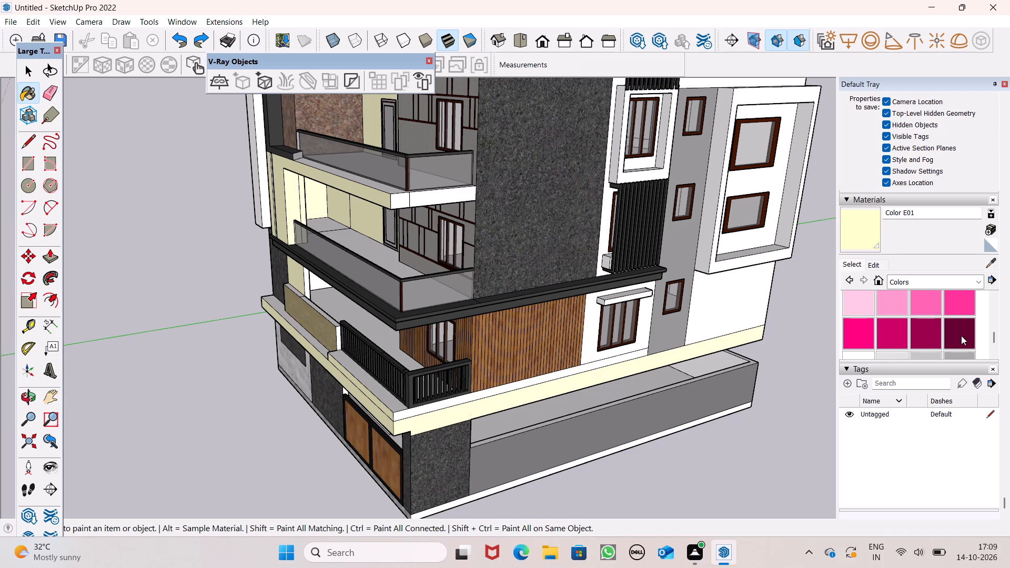
pyautogui.scroll(-2, 961, 336)
pyautogui.scroll(1, 964, 335)
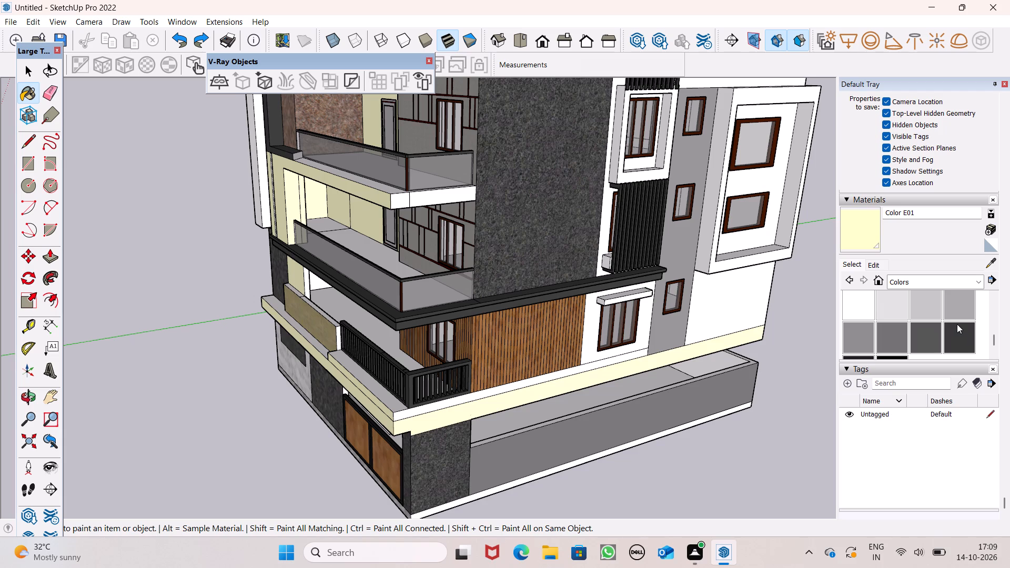
pyautogui.click(960, 337)
pyautogui.moveTo(346, 410); pyautogui.dragTo(350, 409, button='middle')
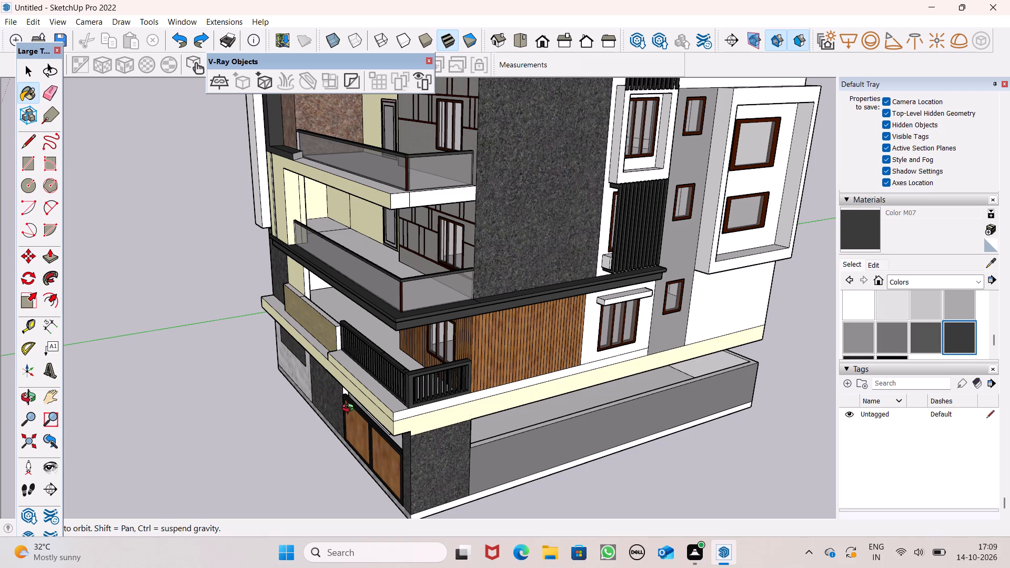
pyautogui.moveTo(350, 409); pyautogui.dragTo(429, 398, button='middle')
pyautogui.scroll(12, 414, 419)
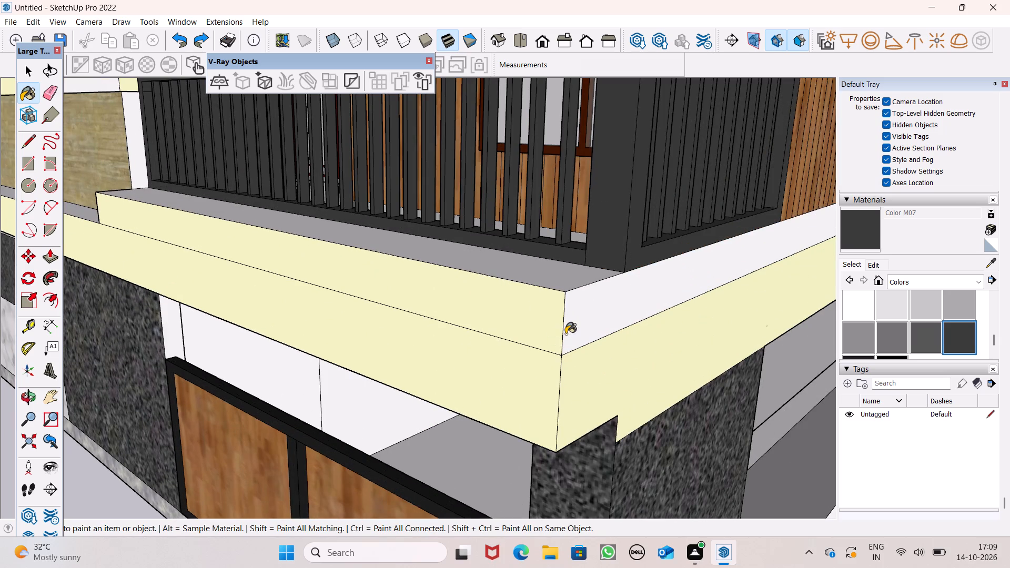
pyautogui.click(565, 334)
pyautogui.click(557, 334)
pyautogui.scroll(-7, 453, 294)
pyautogui.scroll(-2, 403, 214)
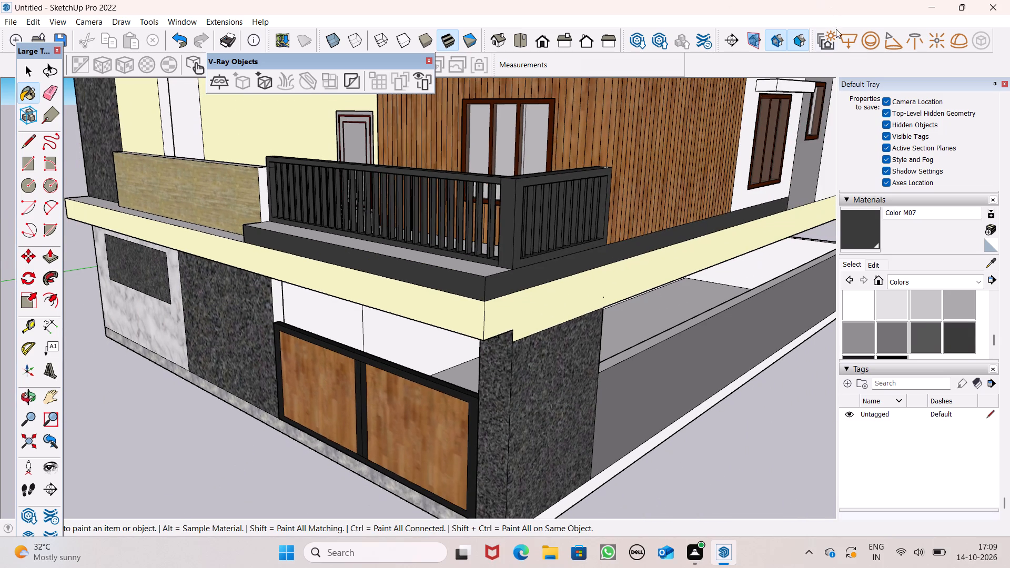
pyautogui.scroll(-4, 642, 282)
# Paint the top surface of the slab ledge in front of the first-floor wood-clad parapet with Color E01.
pyautogui.moveTo(642, 281); pyautogui.dragTo(256, 289, button='middle')
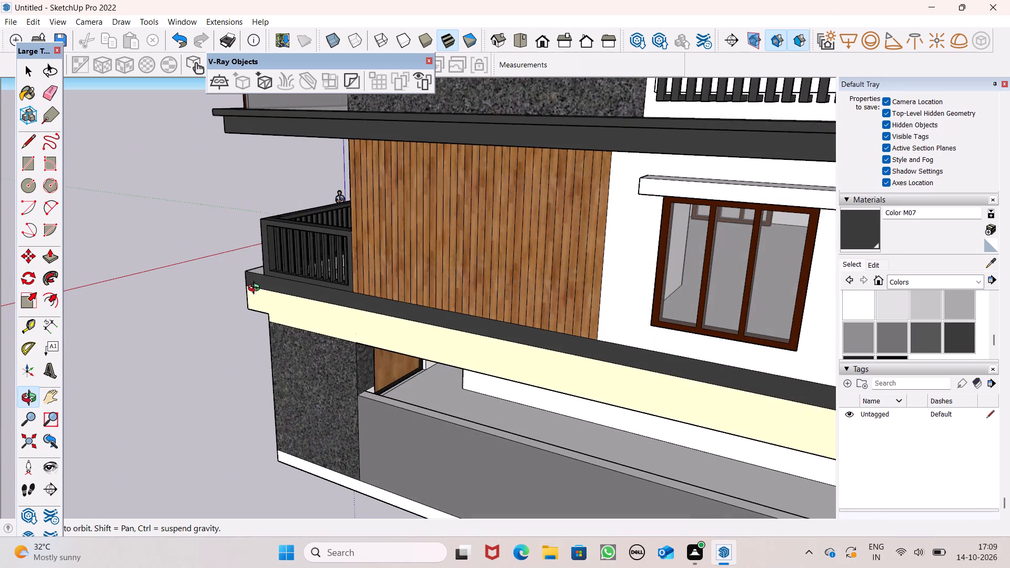
pyautogui.moveTo(256, 289); pyautogui.dragTo(800, 298, button='middle')
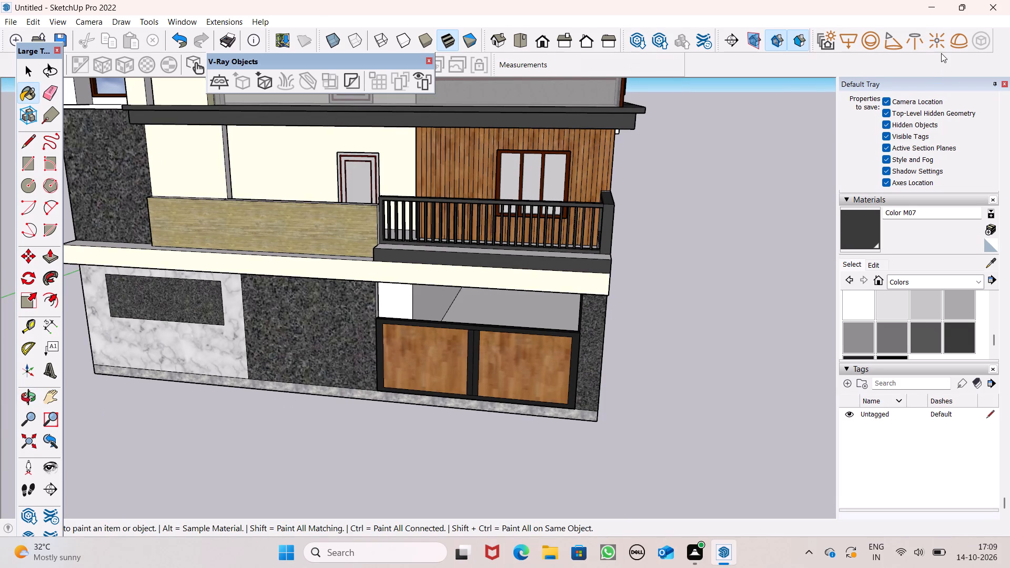
pyautogui.scroll(-8, 742, 237)
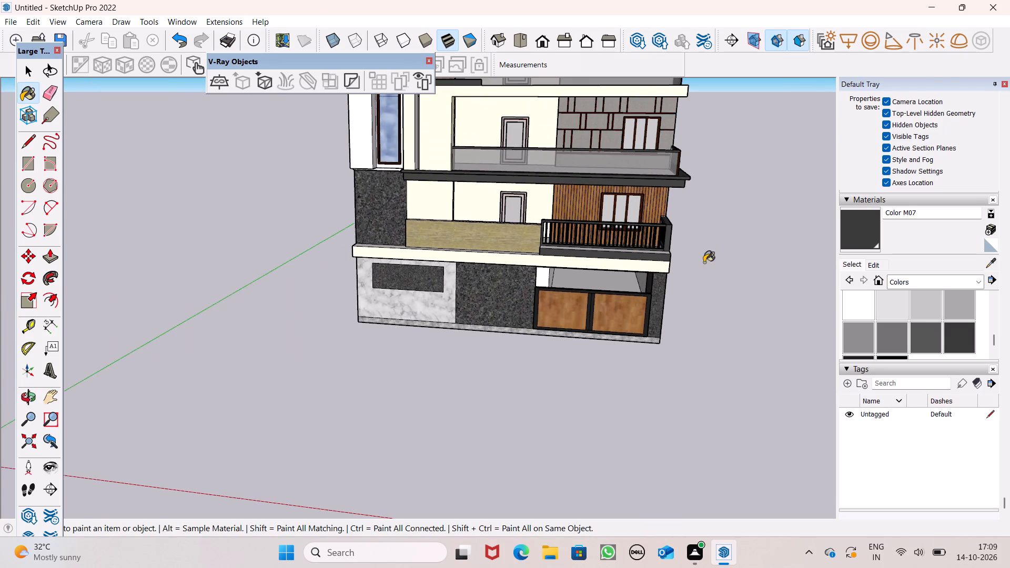
pyautogui.moveTo(693, 267); pyautogui.dragTo(551, 388, button='middle')
pyautogui.scroll(3, 551, 388)
pyautogui.scroll(7, 474, 352)
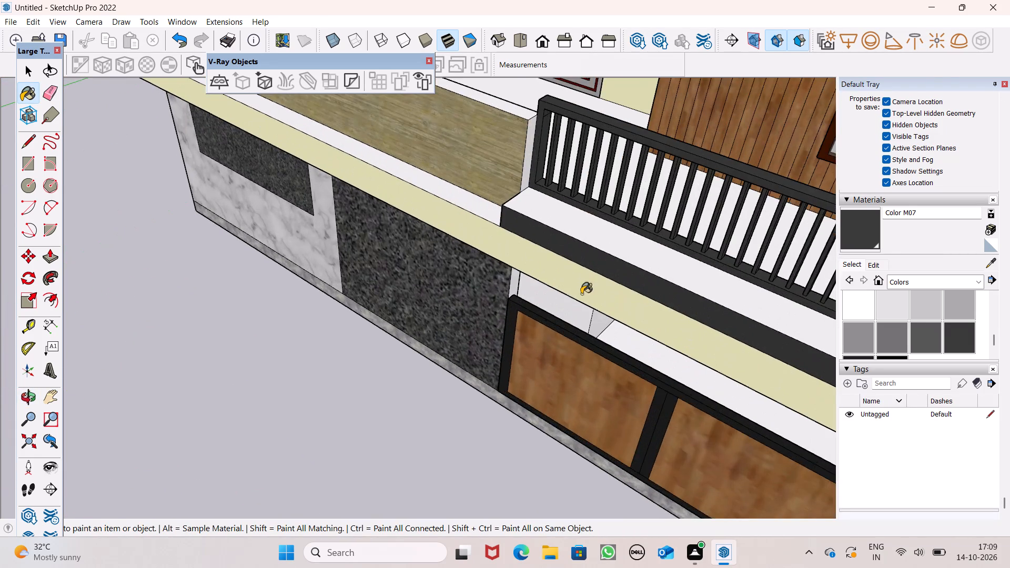
pyautogui.scroll(-8, 585, 294)
pyautogui.moveTo(606, 317); pyautogui.dragTo(788, 252, button='middle')
pyautogui.scroll(1, 787, 252)
pyautogui.scroll(2, 912, 341)
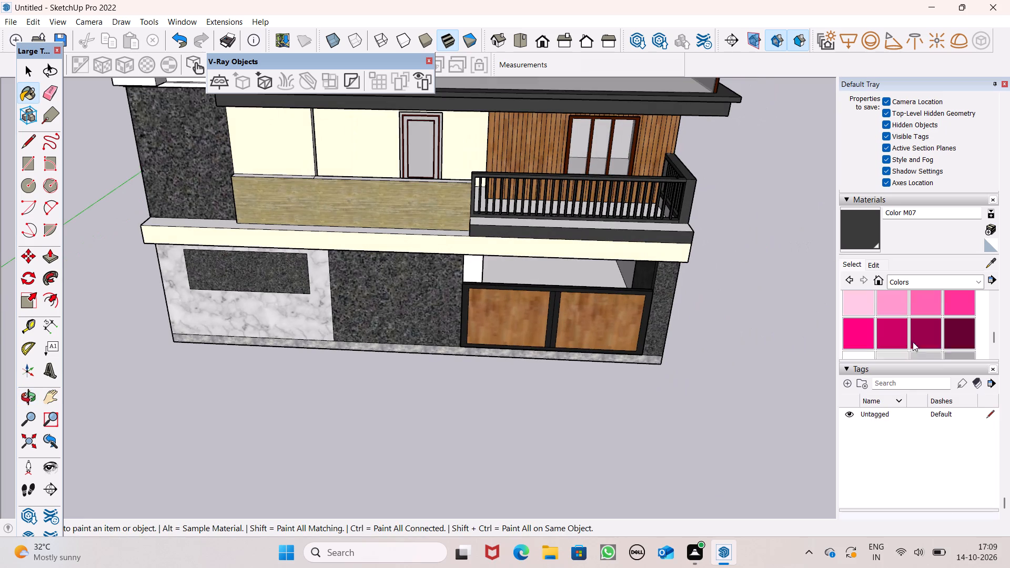
pyautogui.scroll(5, 913, 342)
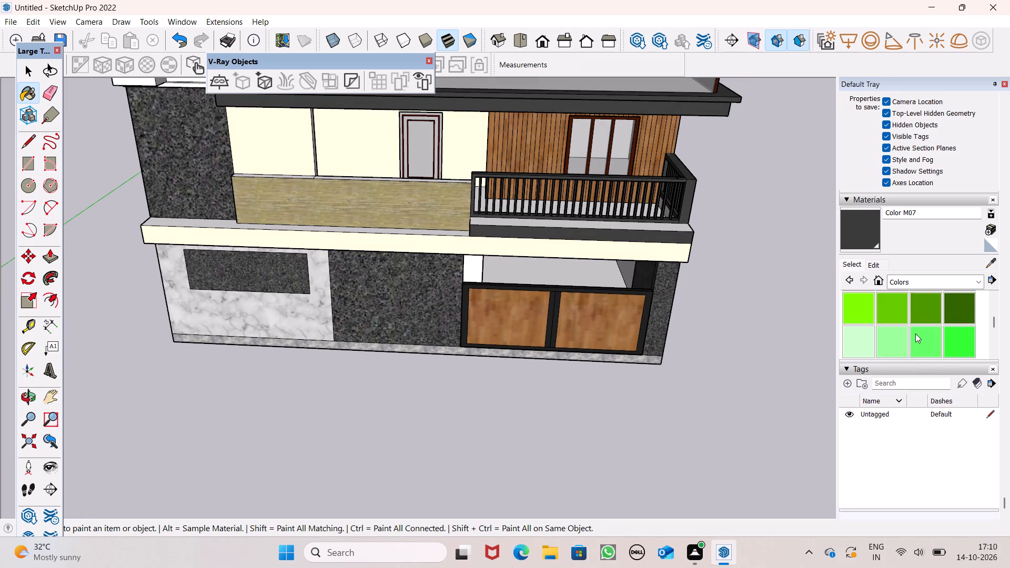
pyautogui.scroll(4, 915, 333)
pyautogui.scroll(-1, 876, 327)
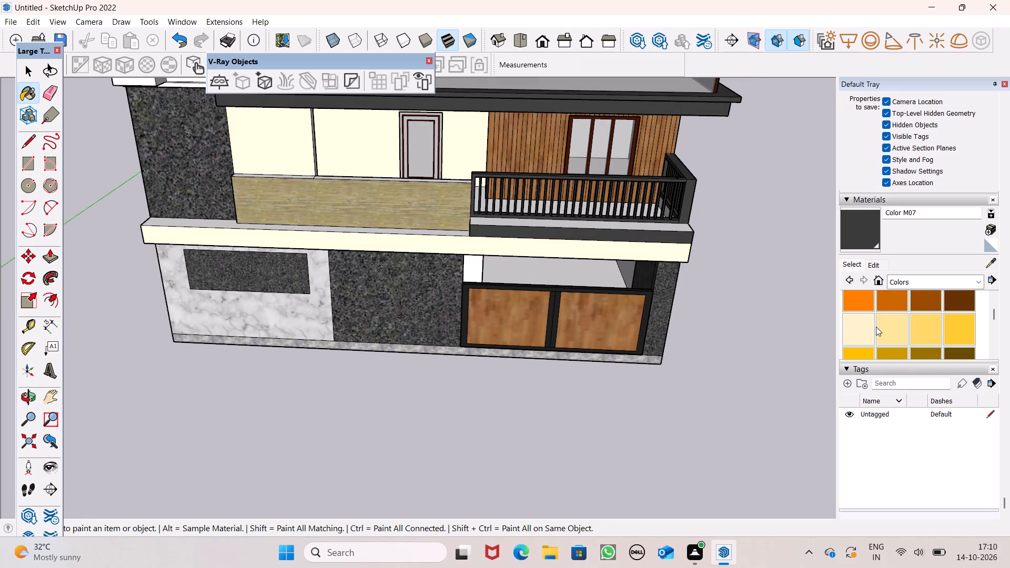
pyautogui.scroll(-2, 864, 329)
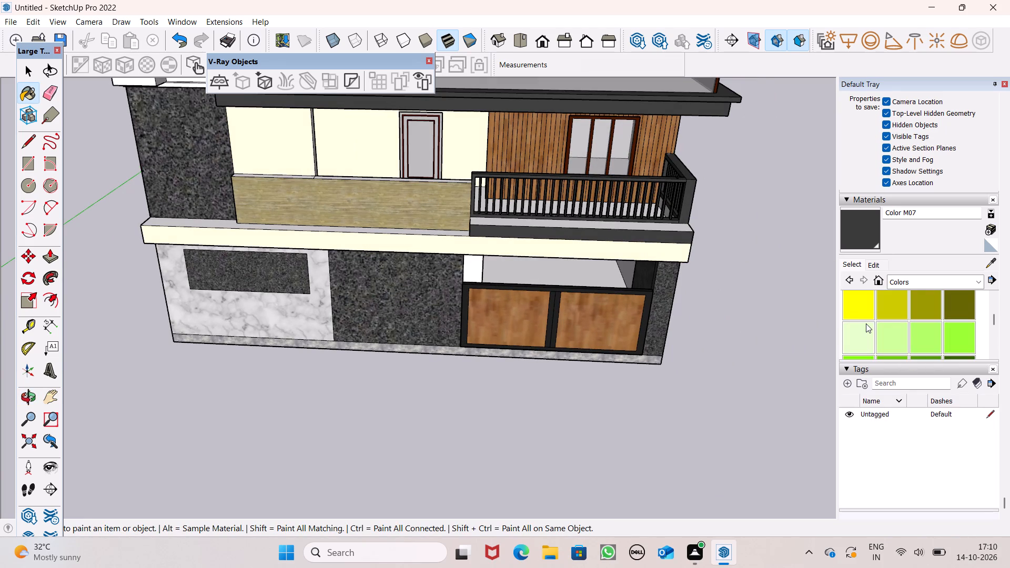
pyautogui.scroll(2, 866, 323)
pyautogui.scroll(-1, 865, 326)
pyautogui.click(858, 333)
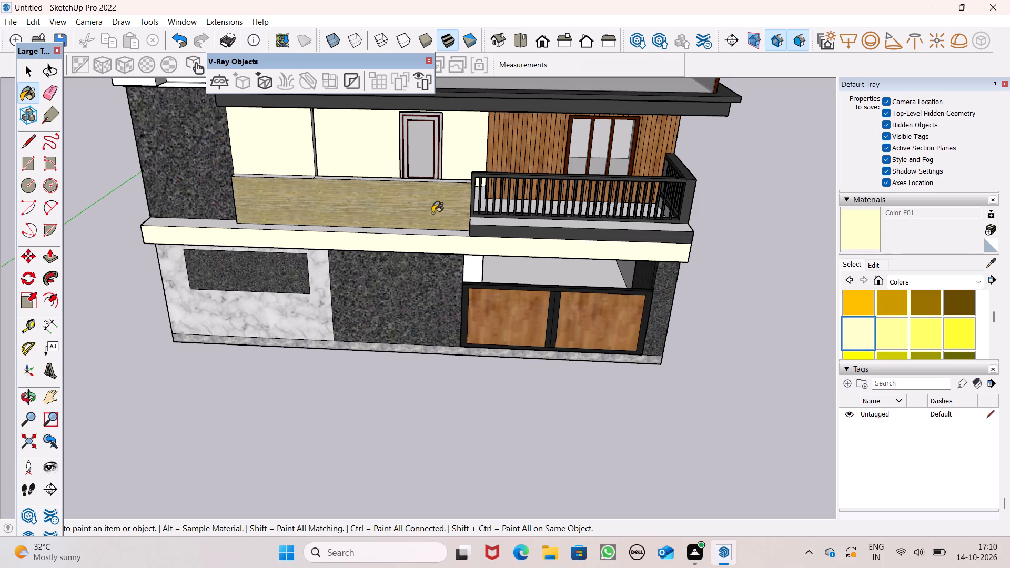
pyautogui.scroll(2, 377, 230)
pyautogui.click(148, 217)
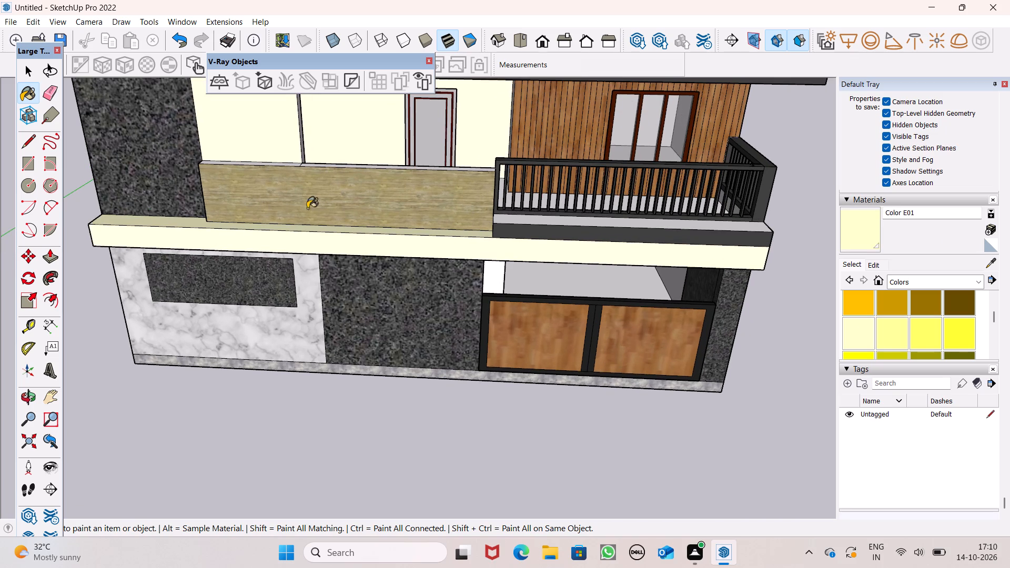
pyautogui.scroll(2, 496, 195)
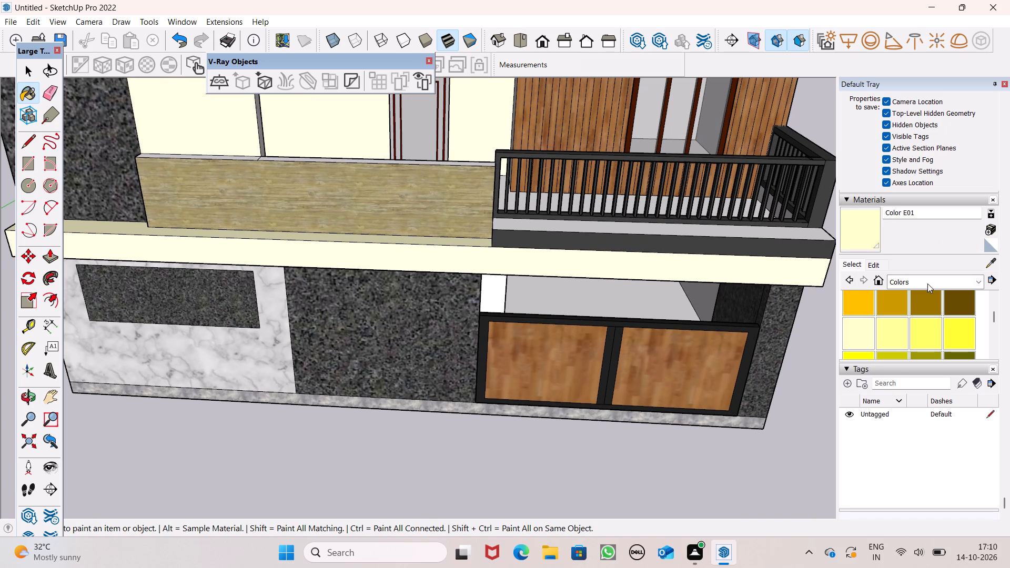
# Paint the top and railing-side end face of the first-floor balcony parapet with Wood Lumber ButtJoined.
pyautogui.click(927, 283)
pyautogui.click(928, 451)
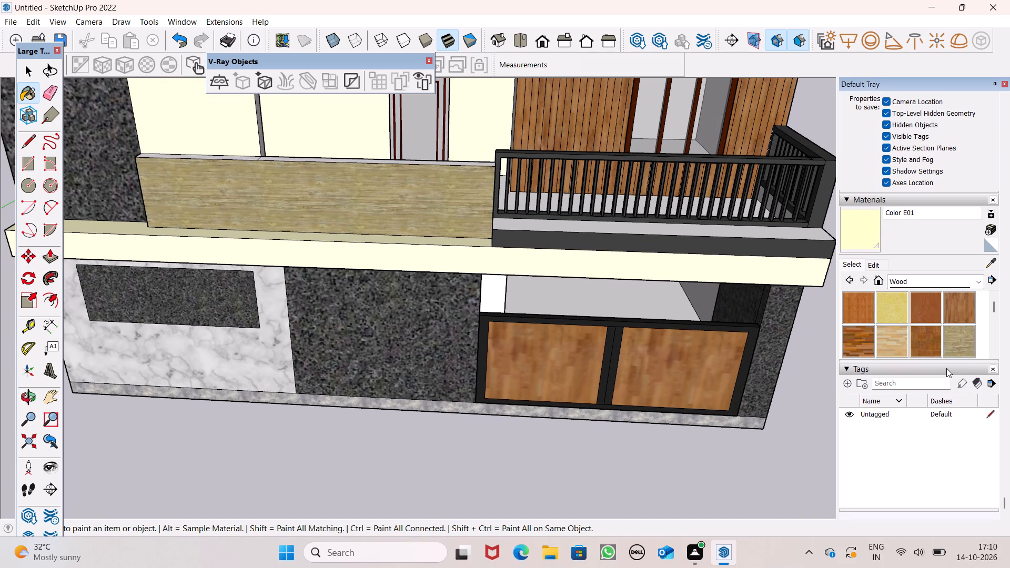
pyautogui.click(959, 338)
pyautogui.moveTo(595, 263); pyautogui.dragTo(265, 260, button='middle')
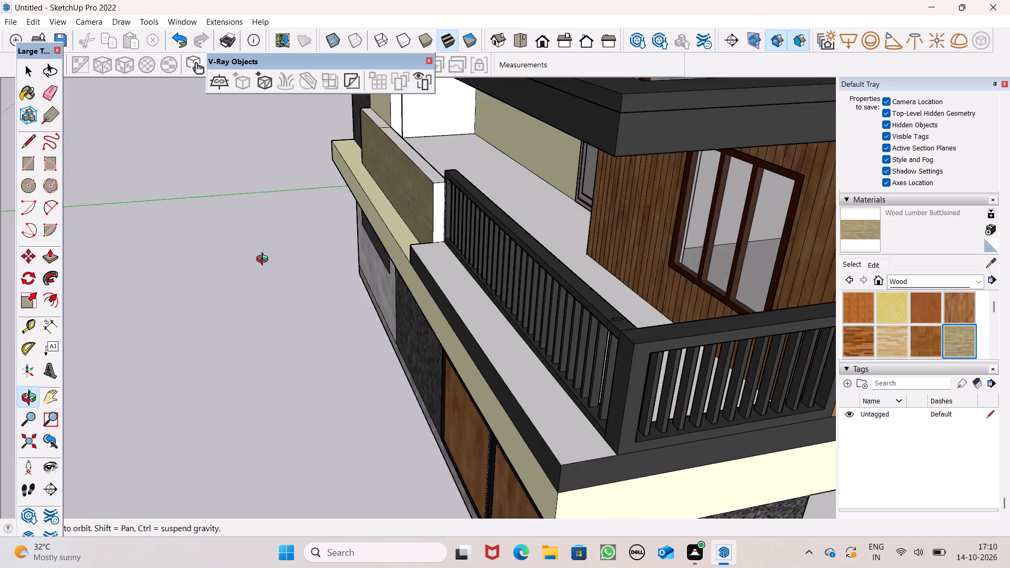
pyautogui.moveTo(265, 260); pyautogui.dragTo(267, 258, button='middle')
pyautogui.scroll(6, 314, 148)
pyautogui.scroll(1, 481, 174)
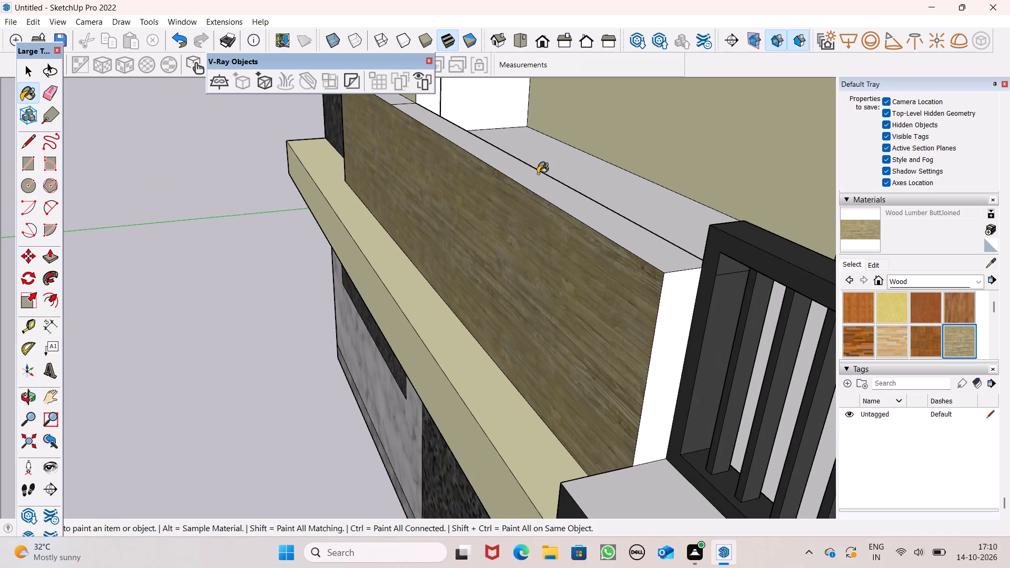
pyautogui.click(538, 174)
pyautogui.click(682, 359)
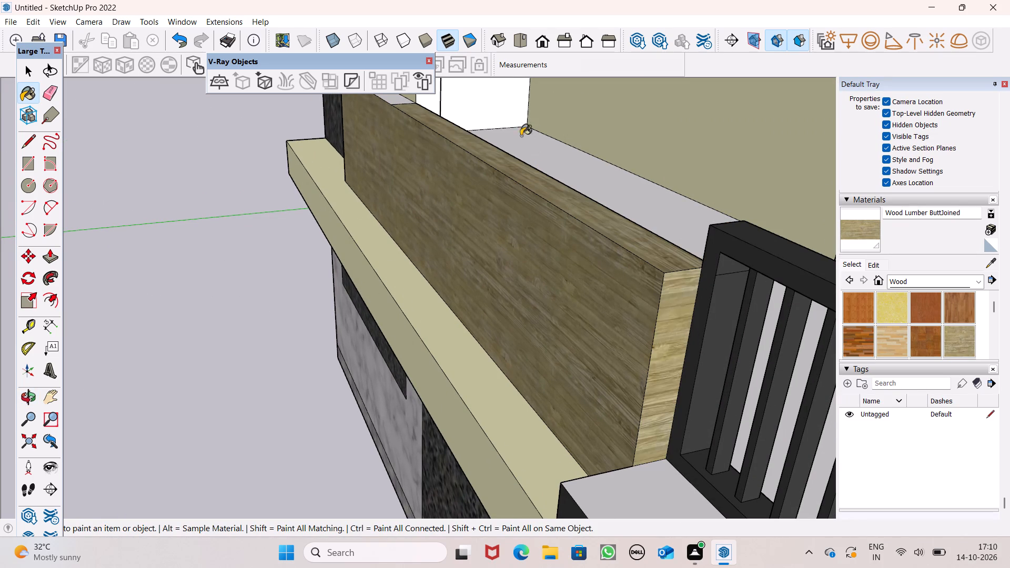
# Paint the remaining top section and far end face of the first-floor parapet, beside the granite wall, with Wood Lumber ButtJoined.
pyautogui.scroll(-6, 452, 174)
pyautogui.moveTo(476, 228); pyautogui.dragTo(677, 306, button='middle')
pyautogui.scroll(1, 379, 242)
pyautogui.scroll(-1, 381, 257)
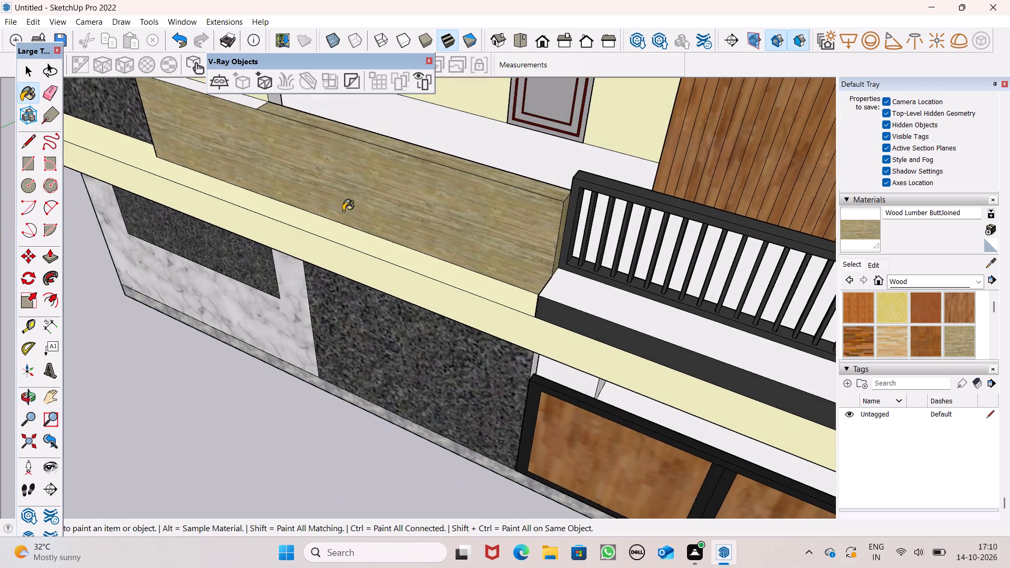
pyautogui.scroll(-1, 343, 214)
pyautogui.scroll(1, 343, 286)
pyautogui.scroll(-3, 357, 215)
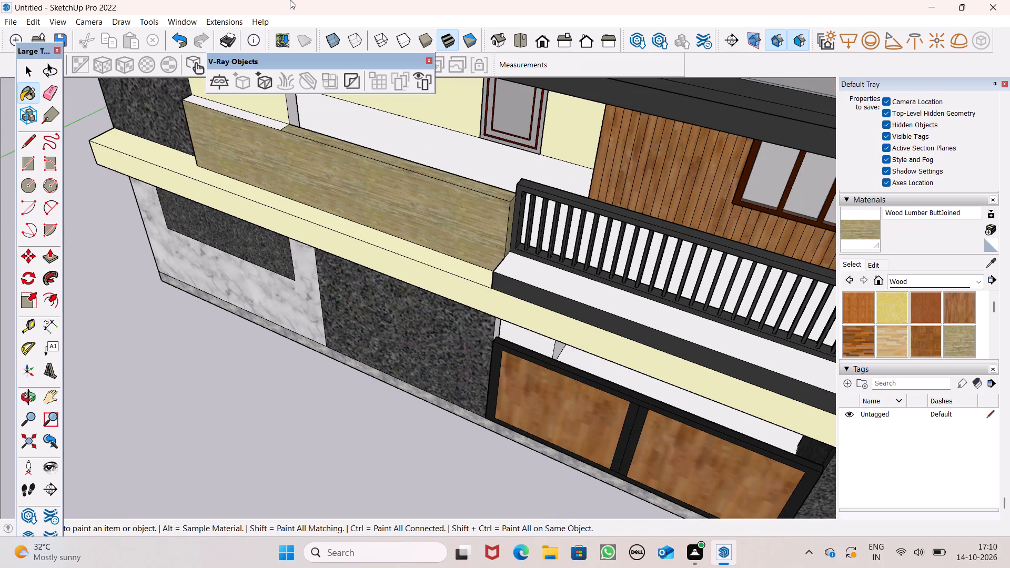
pyautogui.scroll(-4, 318, 194)
pyautogui.moveTo(339, 220); pyautogui.dragTo(710, 107, button='middle')
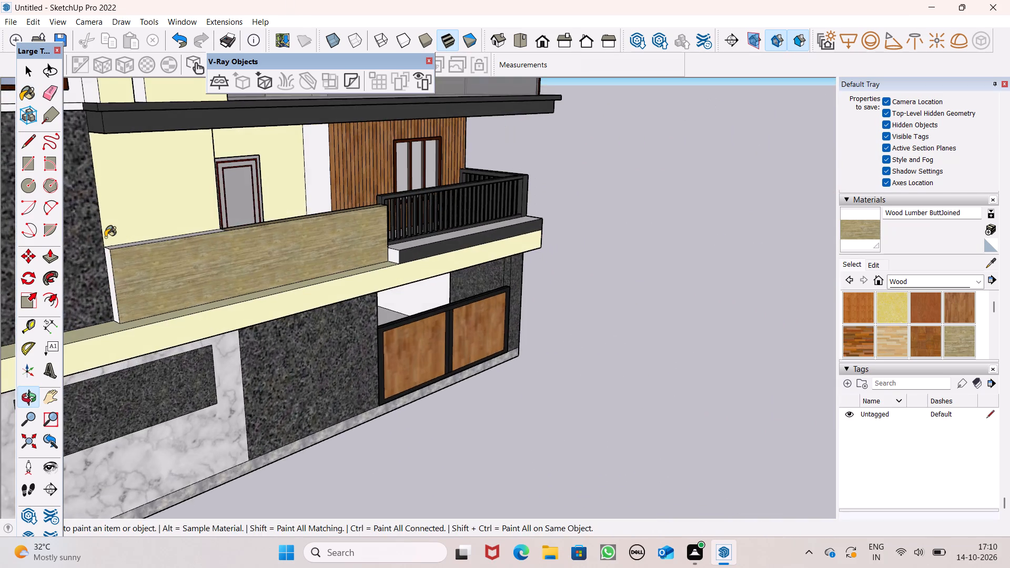
pyautogui.scroll(4, 105, 237)
pyautogui.moveTo(124, 254); pyautogui.dragTo(242, 253, button='middle')
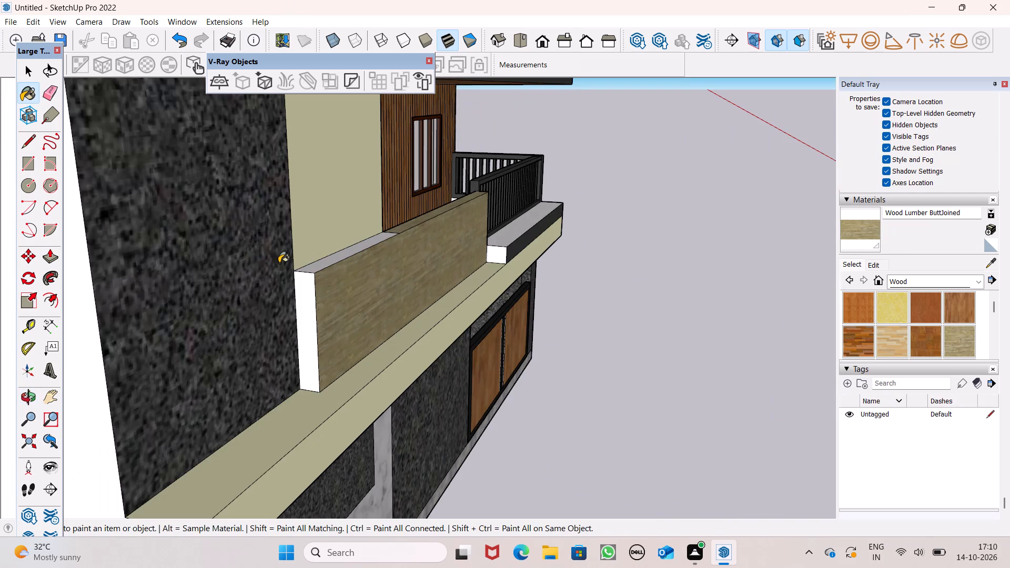
pyautogui.click(315, 260)
pyautogui.hotkey('ctrl', 'z')
pyautogui.scroll(4, 298, 263)
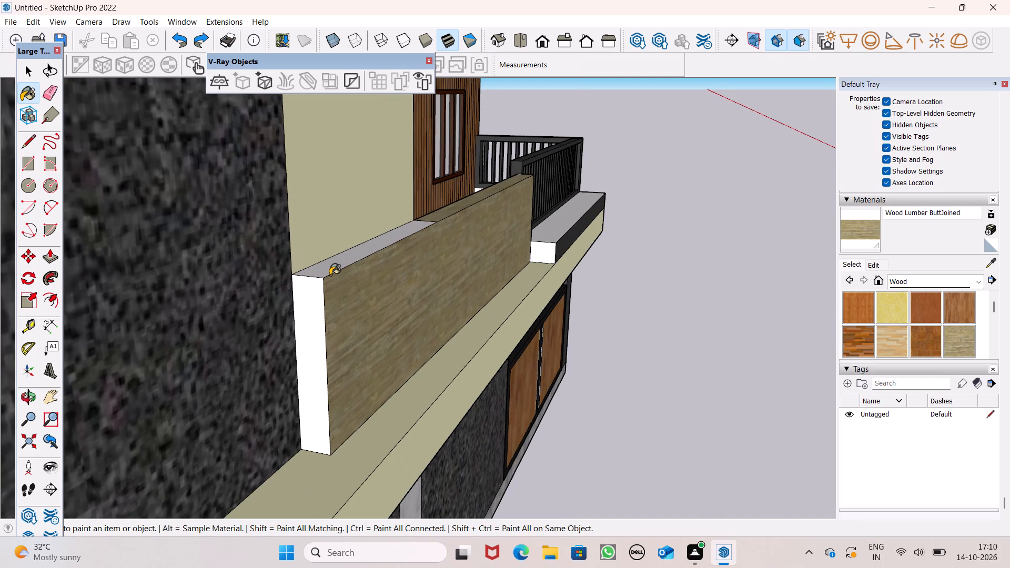
pyautogui.click(330, 275)
pyautogui.click(322, 271)
pyautogui.click(304, 299)
pyautogui.scroll(1, 465, 219)
pyautogui.scroll(-10, 471, 219)
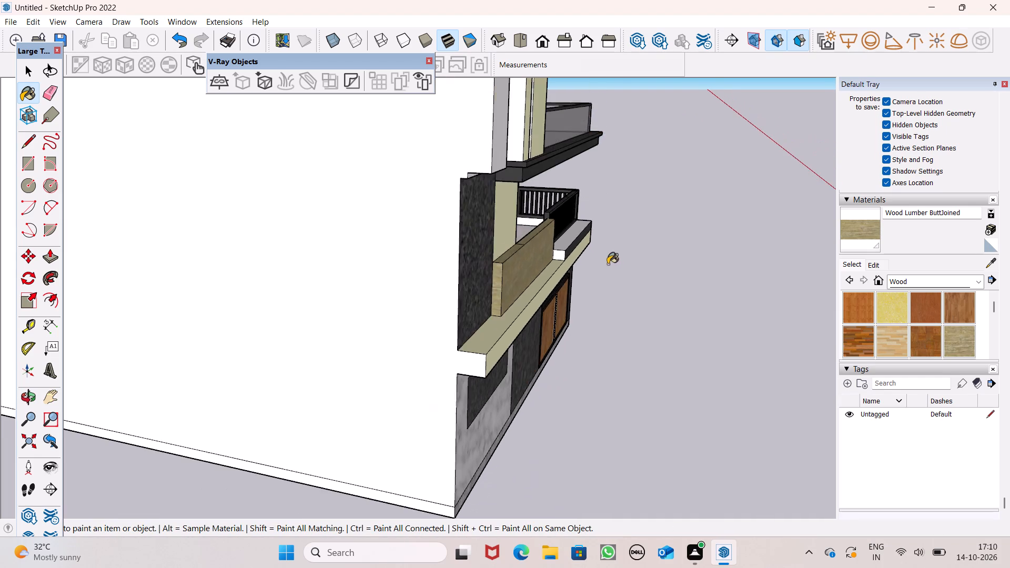
# Erase the short dividing line across the first-floor parapet's wooden top, undoing any erasure that removes the top face.
pyautogui.moveTo(618, 265); pyautogui.dragTo(352, 377, button='middle')
pyautogui.scroll(6, 367, 347)
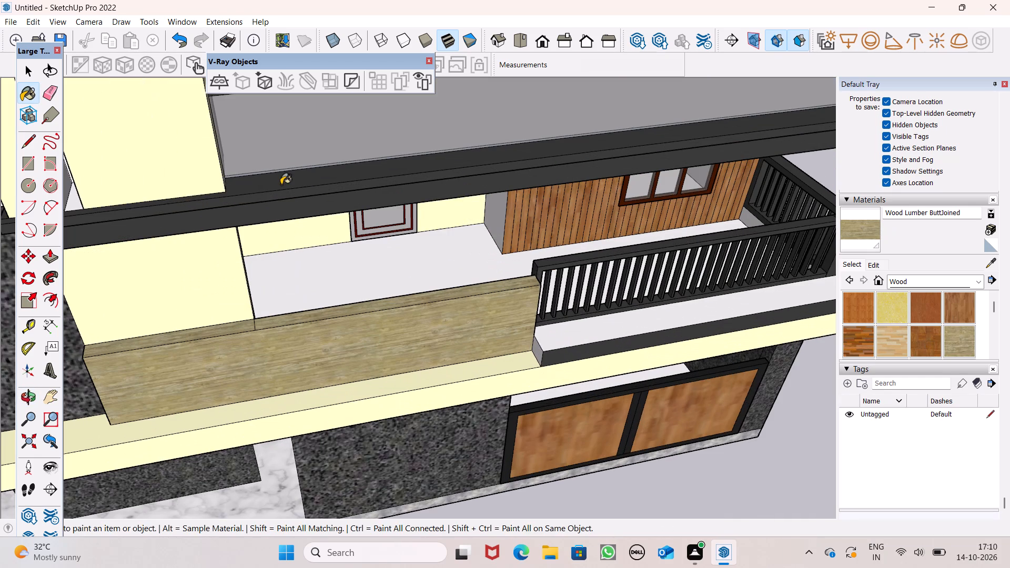
pyautogui.click(48, 106)
pyautogui.click(52, 88)
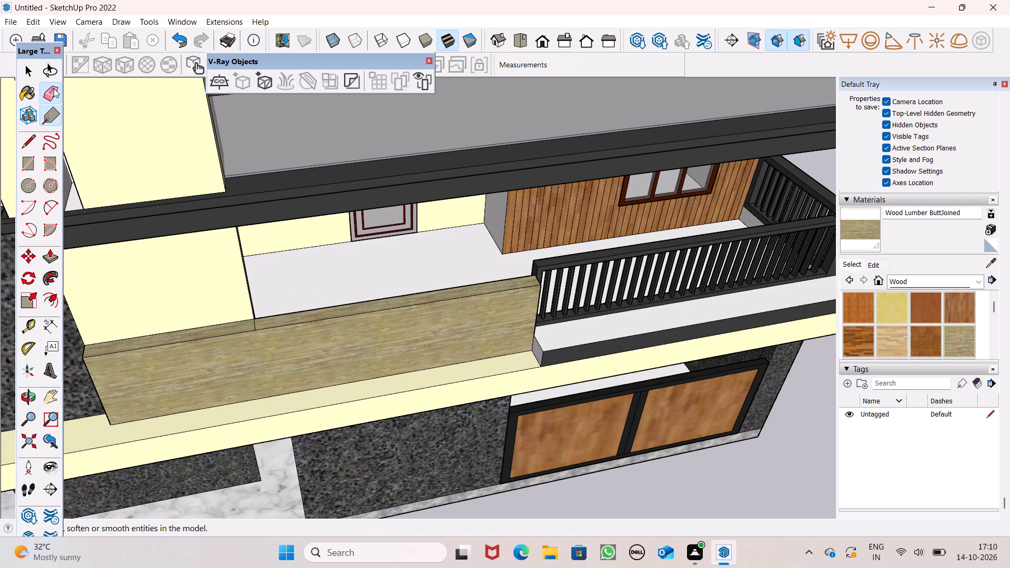
pyautogui.scroll(7, 218, 296)
pyautogui.moveTo(267, 334); pyautogui.dragTo(246, 351)
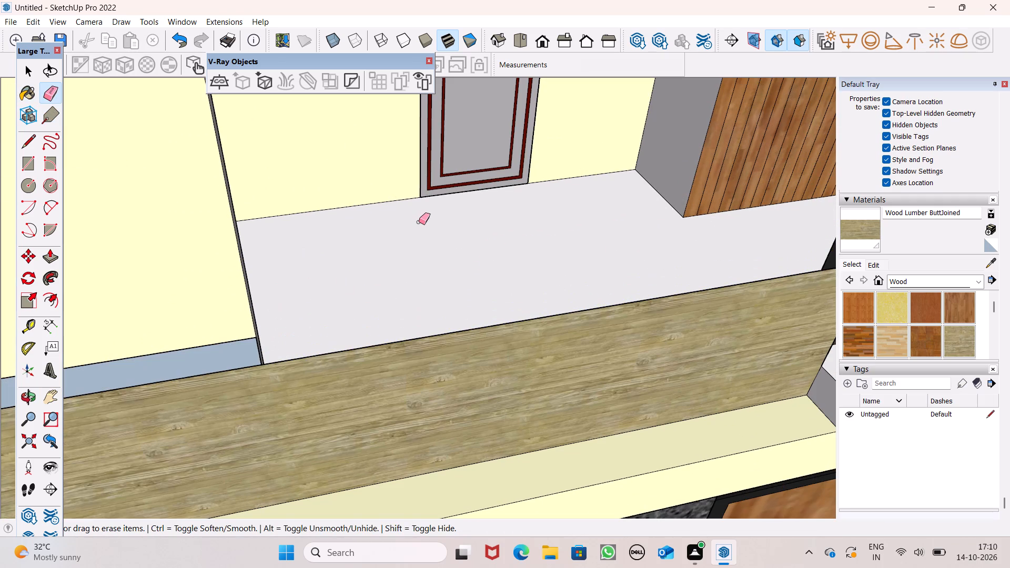
pyautogui.hotkey('ctrl', 'z')
pyautogui.moveTo(274, 348); pyautogui.dragTo(254, 351)
pyautogui.press('space')
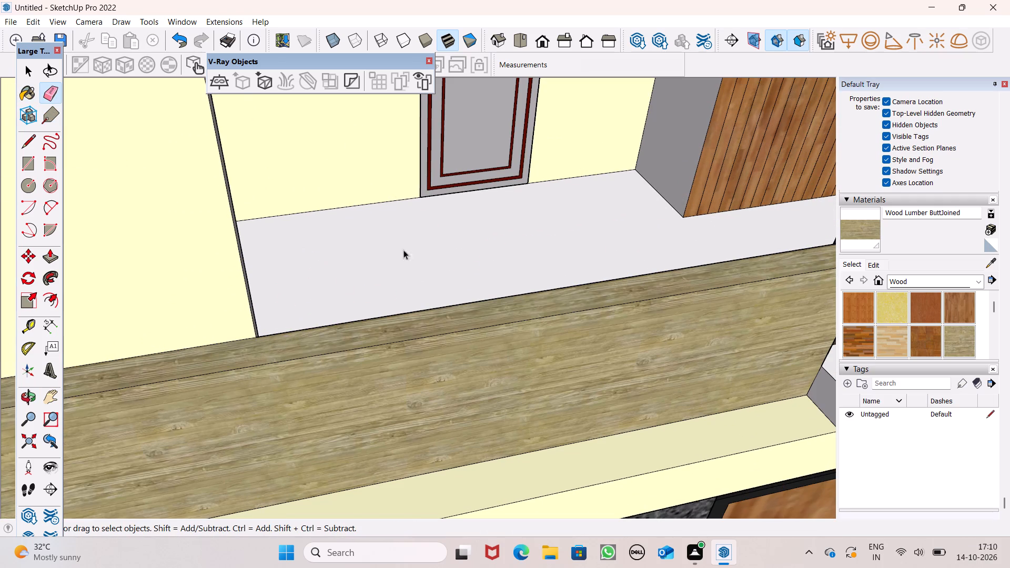
# Paint the first-floor balcony floor behind the wood-clad parapet with Blacktop Old 02 from the Asphalt and Concrete collection.
pyautogui.scroll(-1, 516, 224)
pyautogui.click(920, 279)
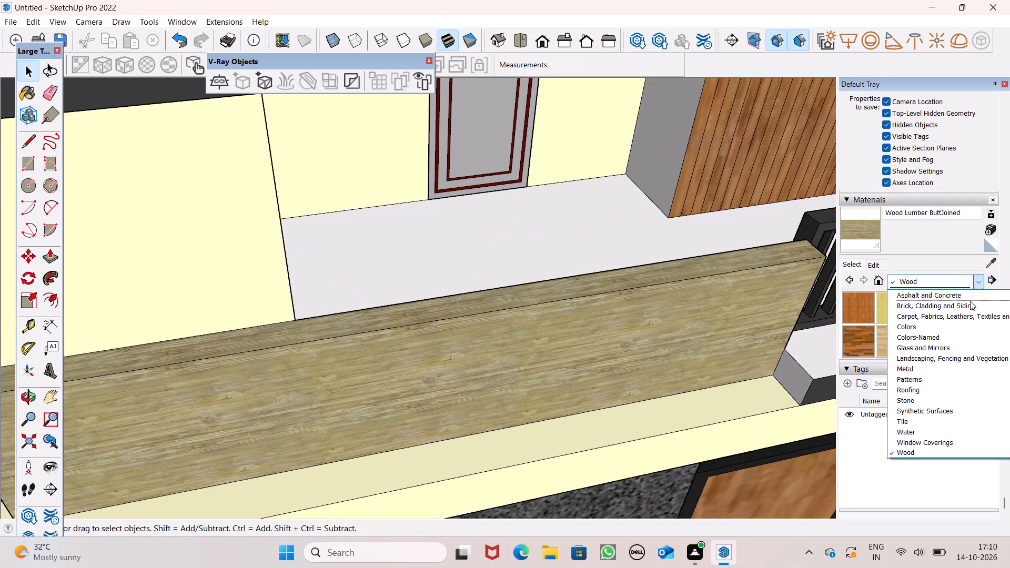
pyautogui.click(972, 299)
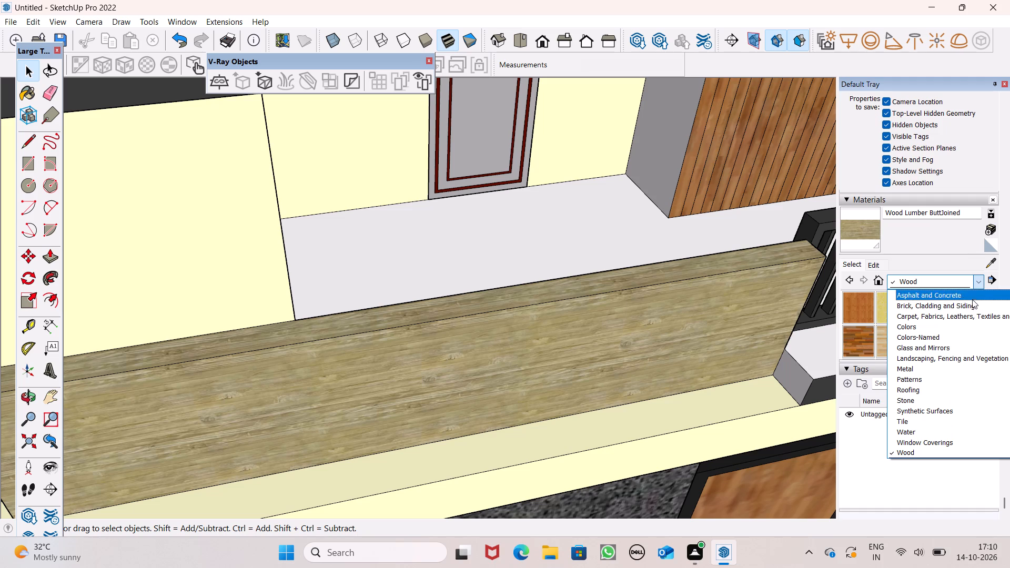
pyautogui.click(962, 322)
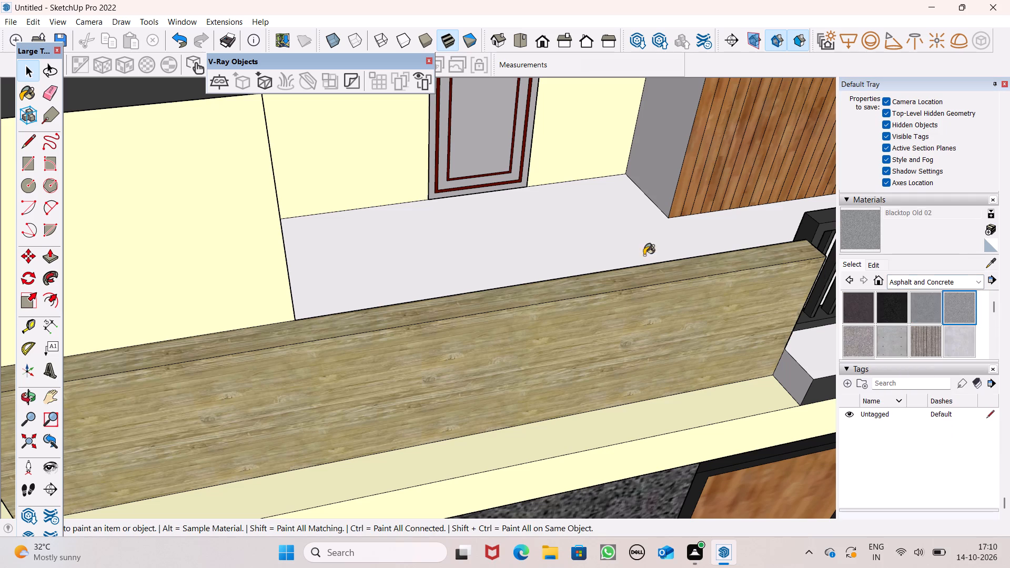
pyautogui.click(611, 251)
# Paint the ground-floor parking surface behind the wooden gate with Blacktop Old 02.
pyautogui.scroll(-5, 602, 233)
pyautogui.scroll(-2, 477, 210)
pyautogui.moveTo(526, 255); pyautogui.dragTo(336, 234, button='middle')
pyautogui.scroll(1, 324, 152)
pyautogui.moveTo(336, 234); pyautogui.dragTo(324, 152, button='middle')
pyautogui.scroll(-3, 439, 273)
pyautogui.scroll(-1, 698, 439)
pyautogui.scroll(4, 699, 439)
pyautogui.click(701, 417)
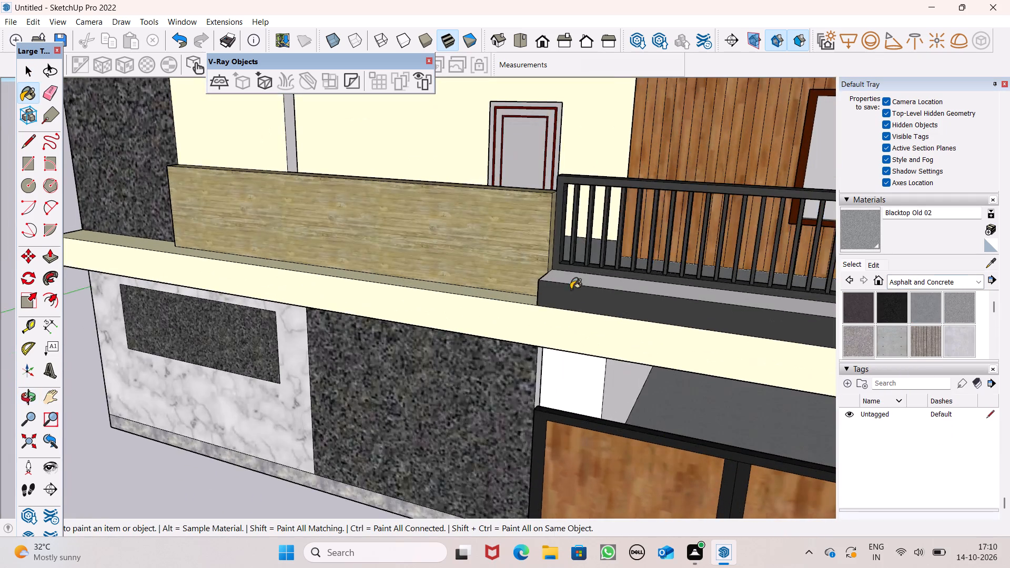
# Examine the whole house exterior from the front, side and rear corner to check its painted surfaces.
pyautogui.scroll(-6, 367, 143)
pyautogui.moveTo(422, 225); pyautogui.dragTo(546, 194, button='middle')
pyautogui.scroll(1, 422, 225)
pyautogui.scroll(-10, 540, 261)
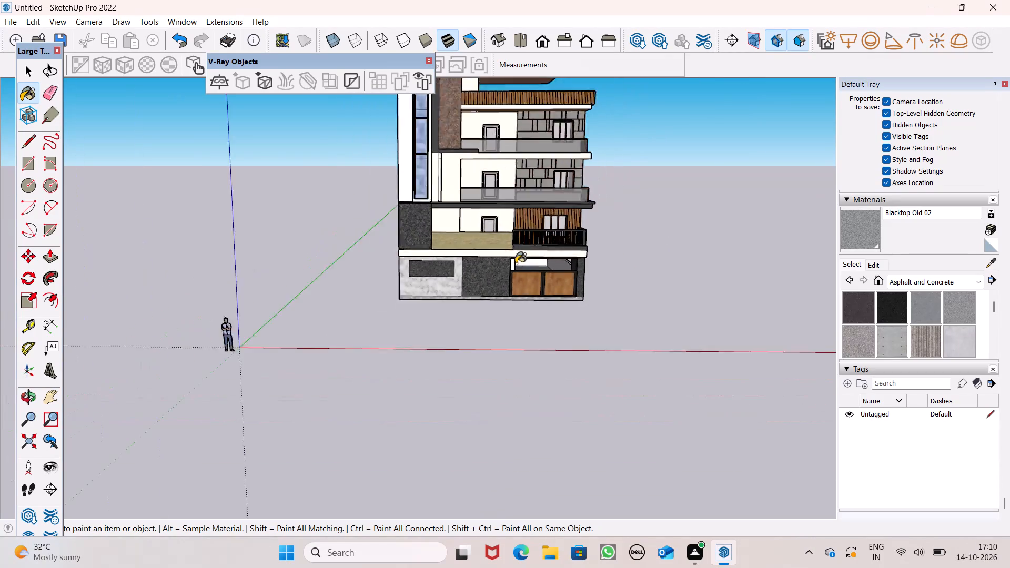
pyautogui.scroll(-2, 516, 263)
pyautogui.moveTo(506, 257); pyautogui.dragTo(146, 269, button='middle')
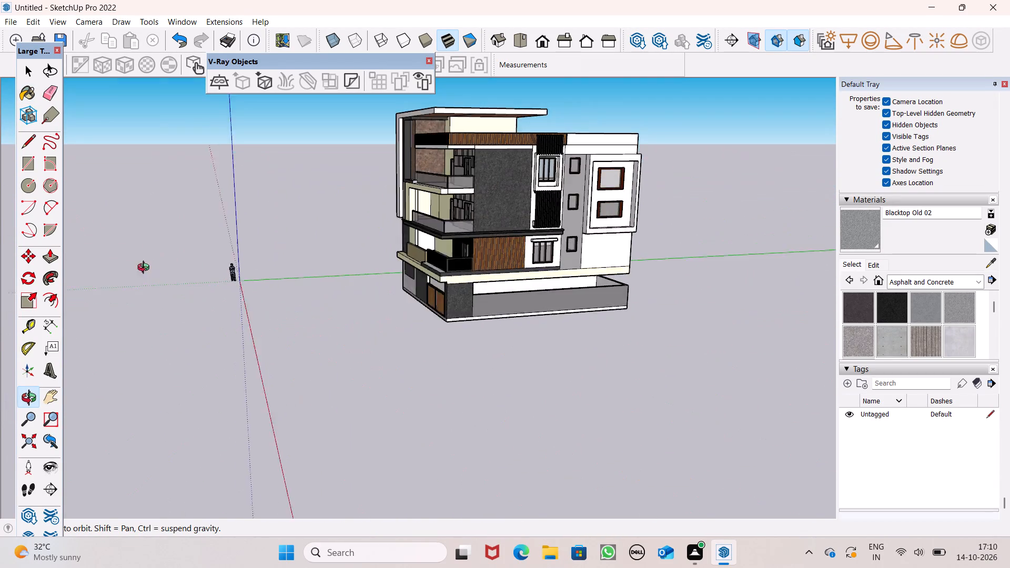
pyautogui.moveTo(146, 269); pyautogui.dragTo(229, 311, button='middle')
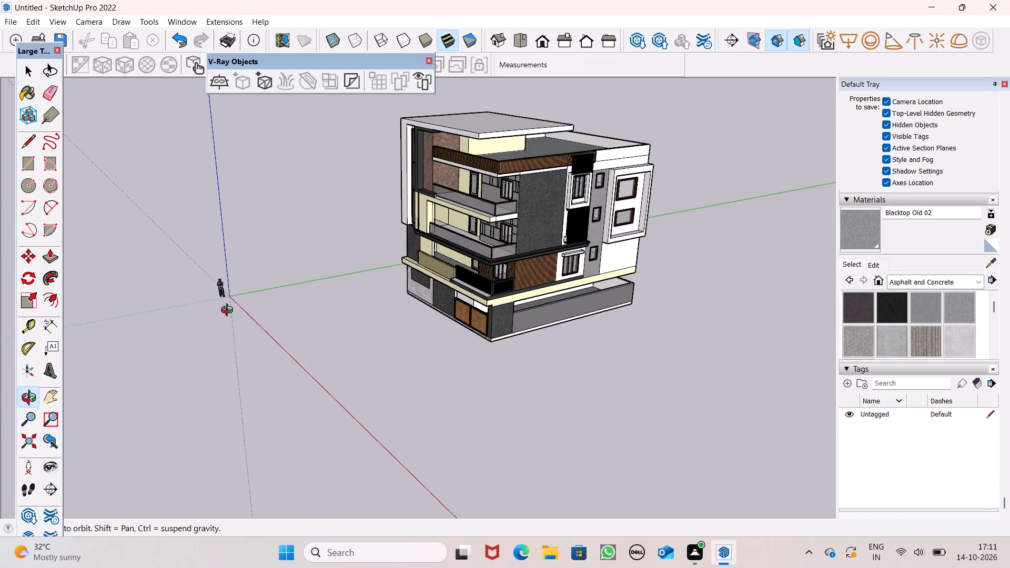
pyautogui.moveTo(229, 311); pyautogui.dragTo(181, 316, button='middle')
pyautogui.moveTo(275, 335); pyautogui.dragTo(469, 284, button='middle')
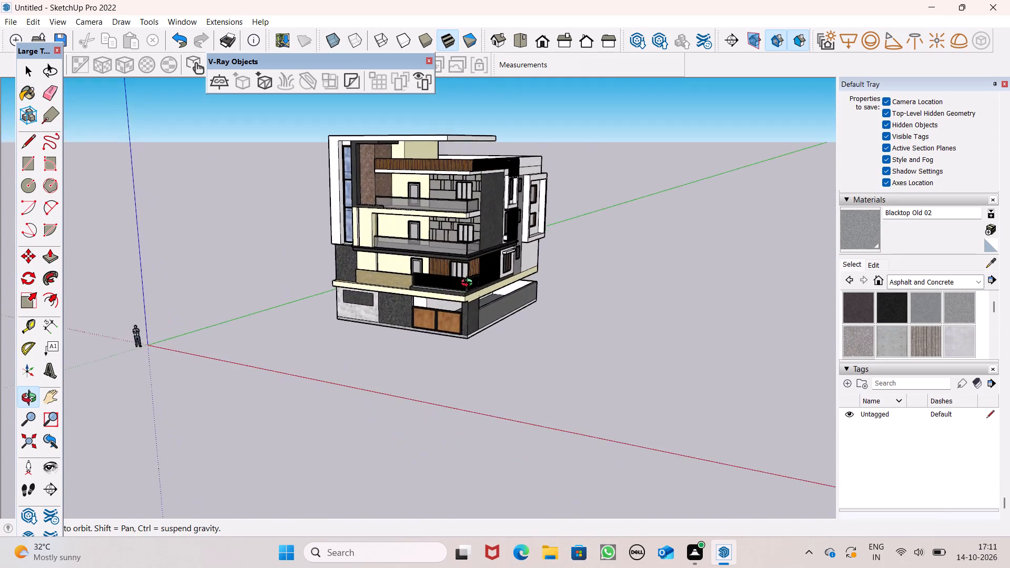
pyautogui.moveTo(469, 284); pyautogui.dragTo(651, 251, button='middle')
pyautogui.scroll(1, 651, 251)
pyautogui.scroll(1, 436, 229)
pyautogui.scroll(-1, 451, 208)
pyautogui.scroll(2, 452, 206)
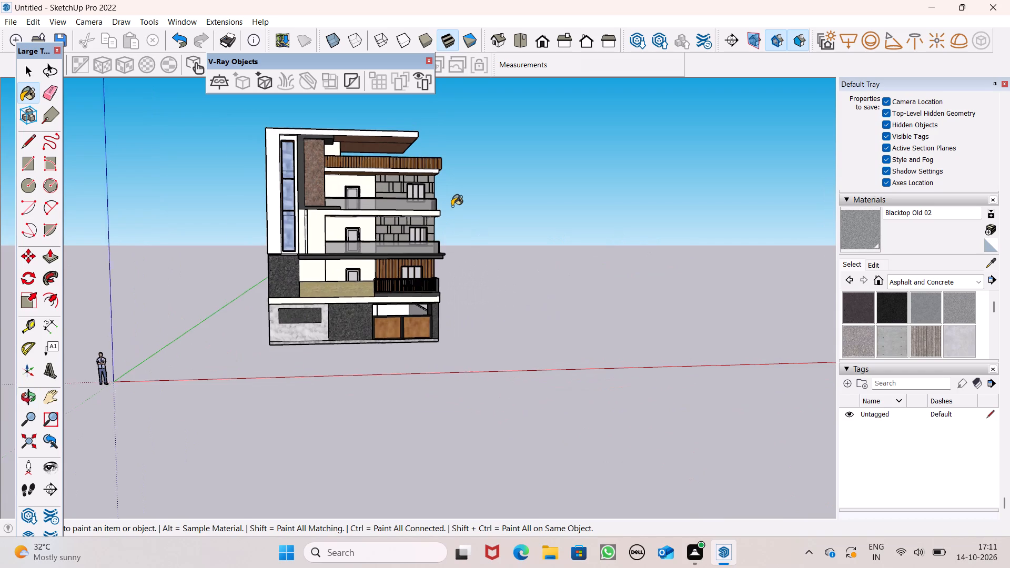
pyautogui.scroll(2, 452, 206)
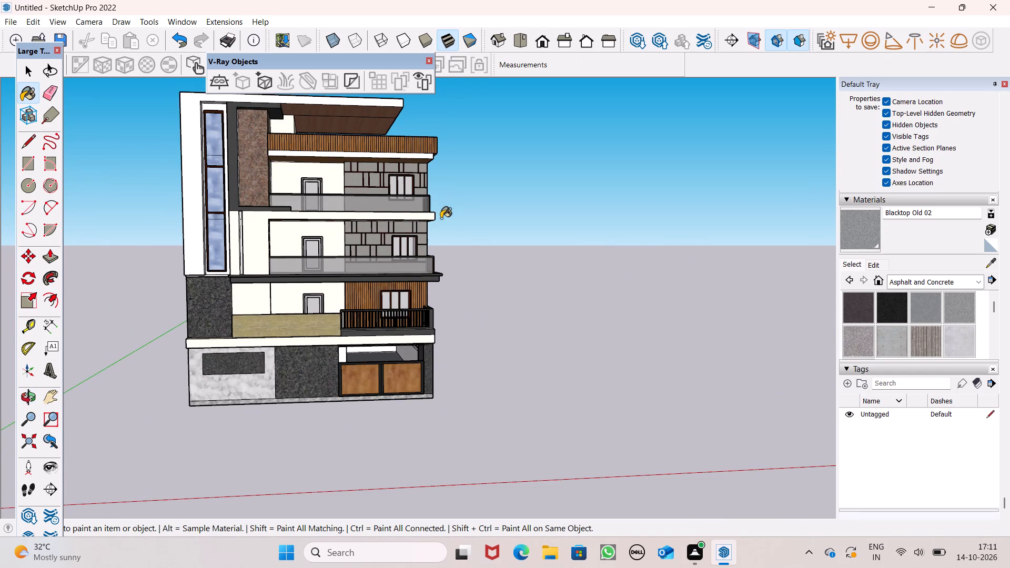
pyautogui.scroll(-4, 445, 202)
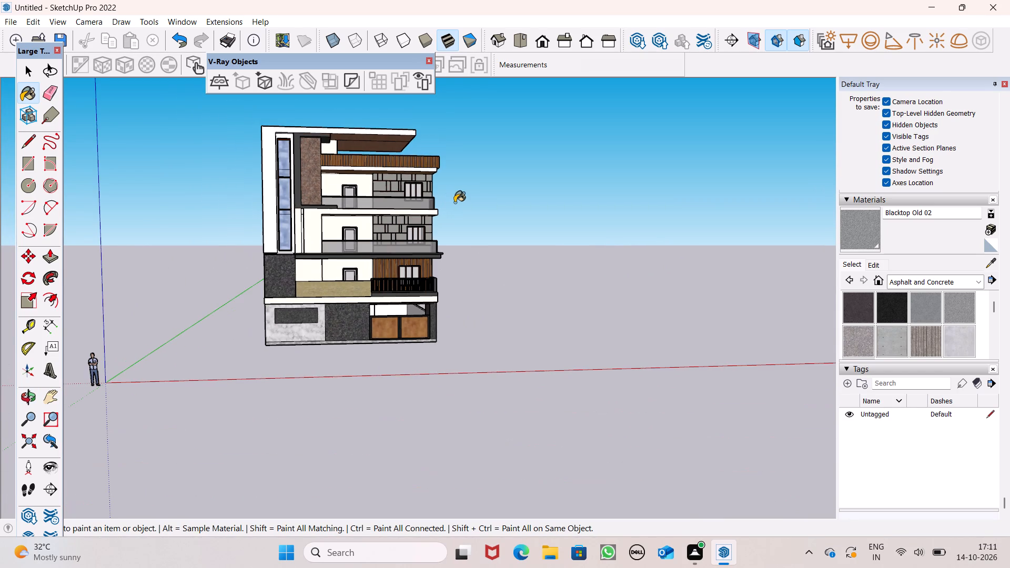
pyautogui.scroll(-3, 477, 213)
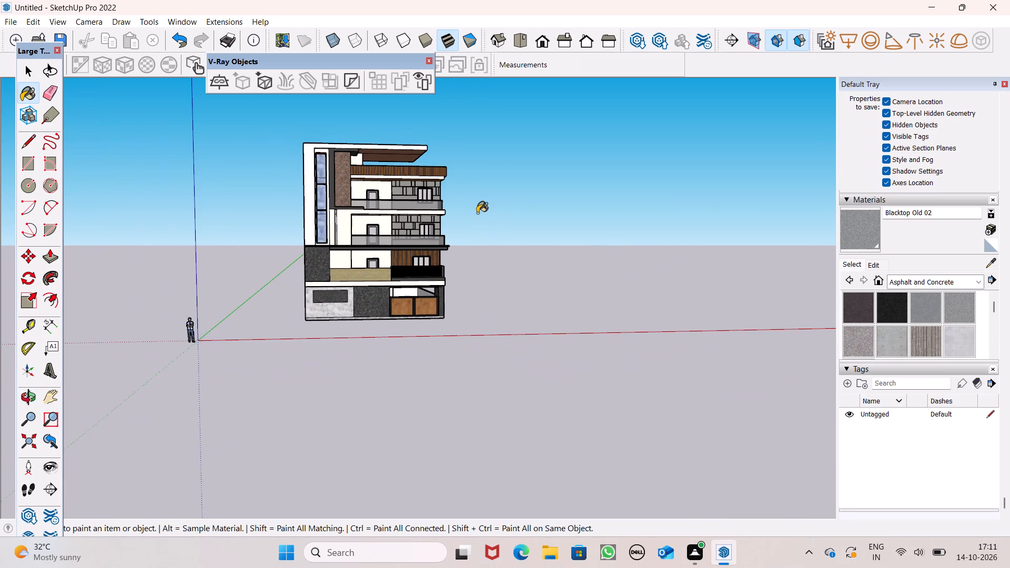
pyautogui.moveTo(502, 243); pyautogui.dragTo(159, 255, button='middle')
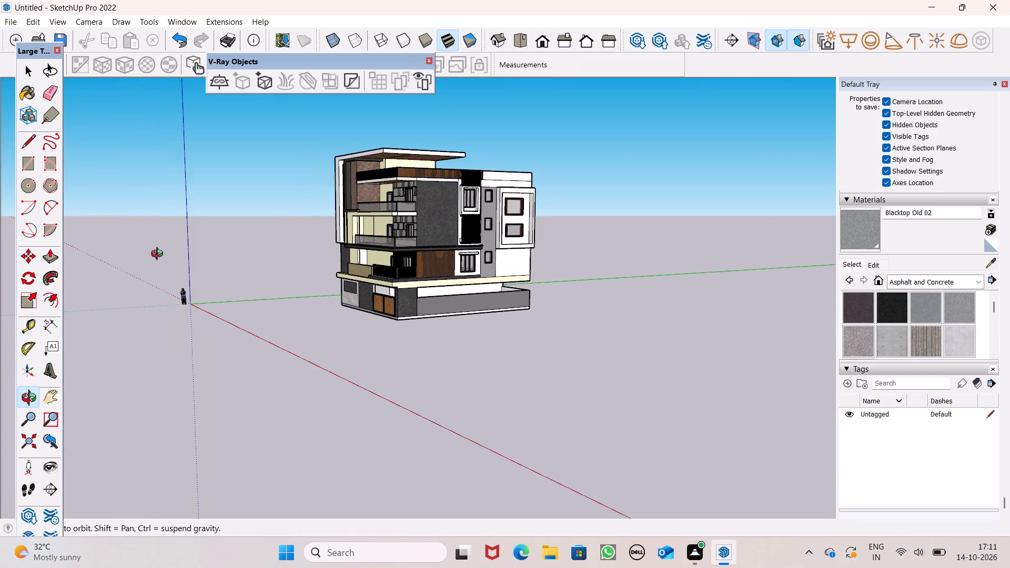
pyautogui.moveTo(159, 255); pyautogui.dragTo(39, 249, button='middle')
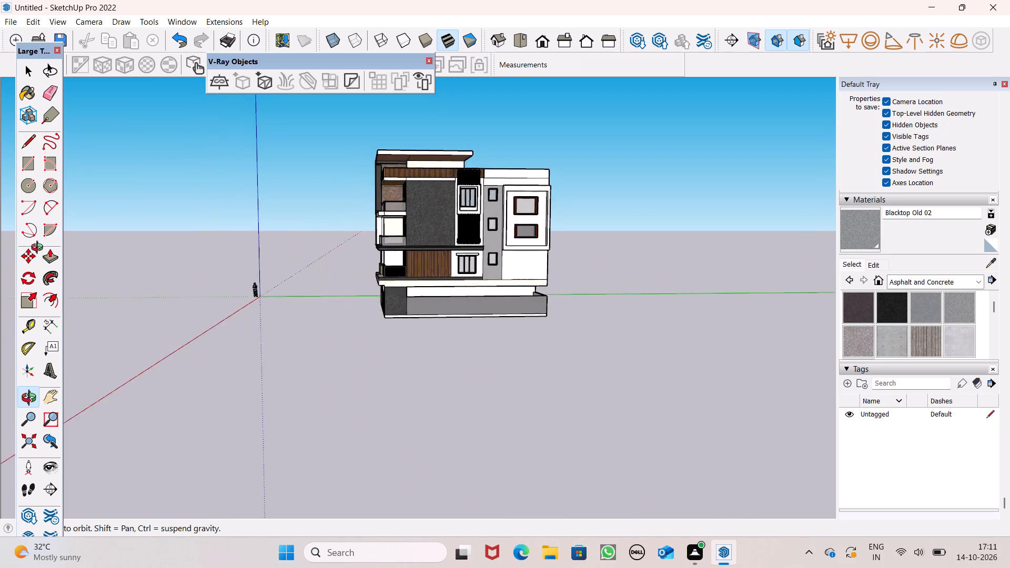
pyautogui.moveTo(39, 249); pyautogui.dragTo(0, 246, button='middle')
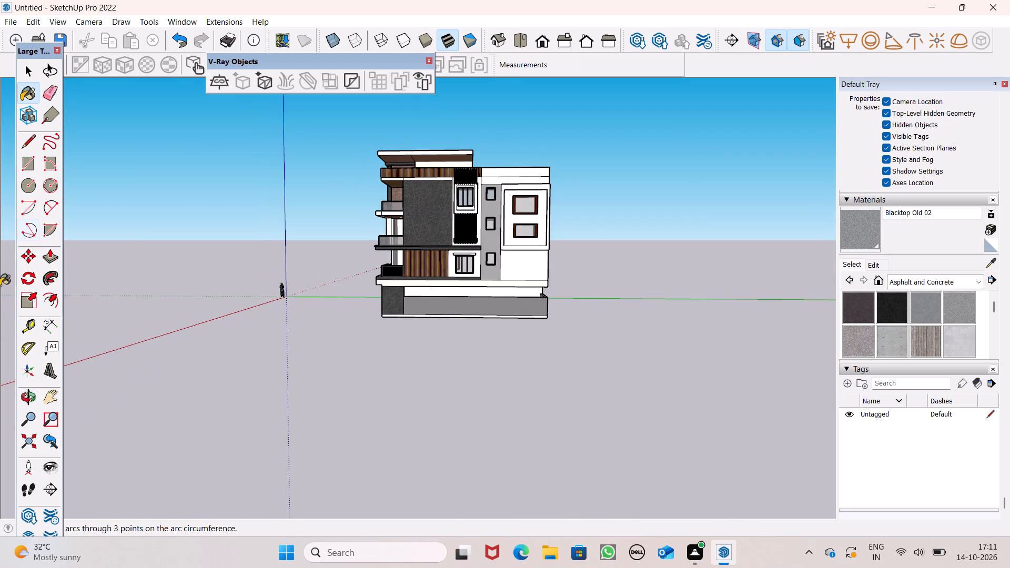
pyautogui.moveTo(459, 317); pyautogui.dragTo(332, 329, button='middle')
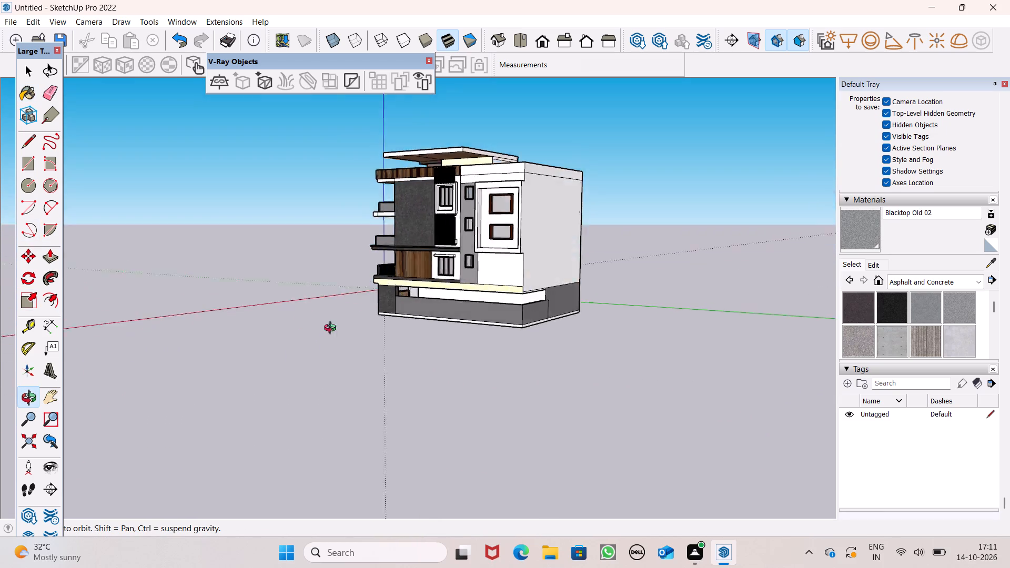
pyautogui.moveTo(332, 329); pyautogui.dragTo(566, 353, button='middle')
pyautogui.moveTo(399, 312); pyautogui.dragTo(728, 292, button='middle')
pyautogui.scroll(1, 544, 266)
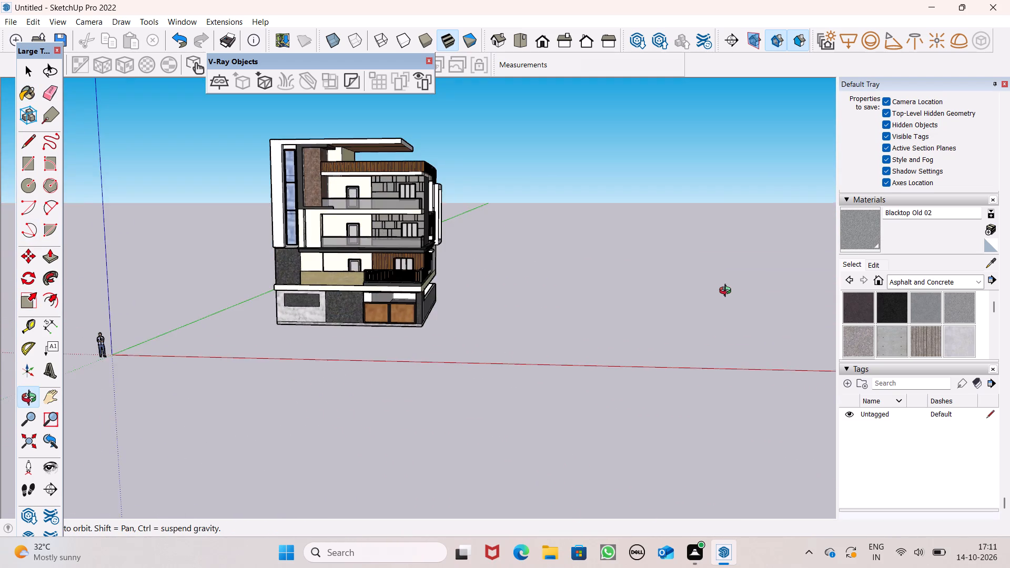
pyautogui.moveTo(728, 292); pyautogui.dragTo(622, 303, button='middle')
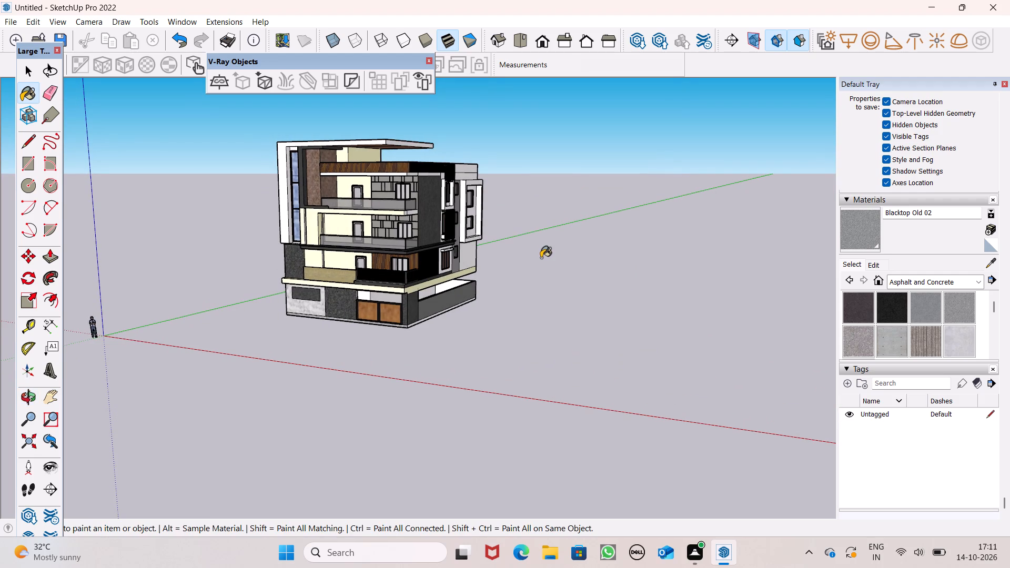
pyautogui.scroll(-2, 543, 258)
pyautogui.press('space')
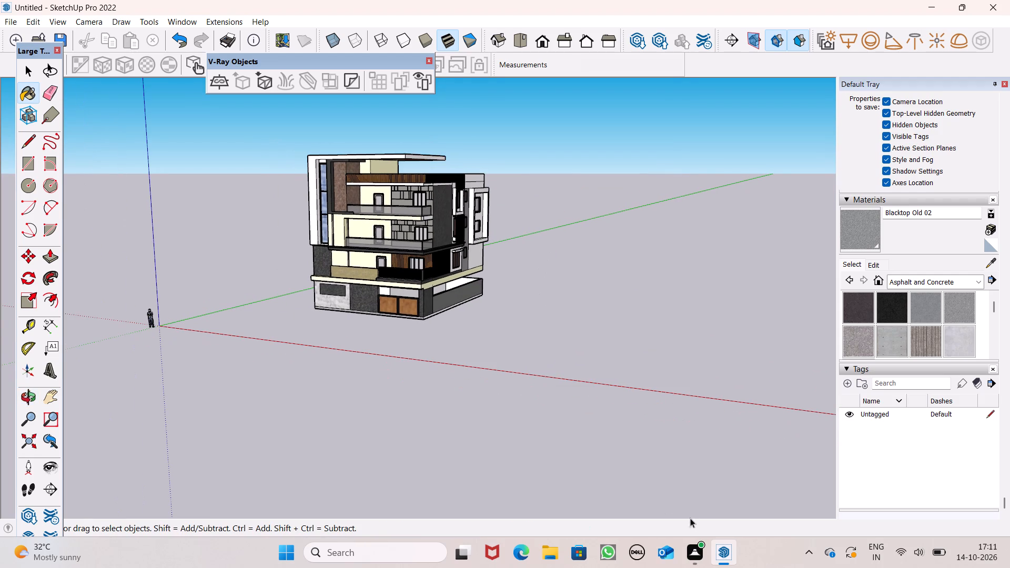
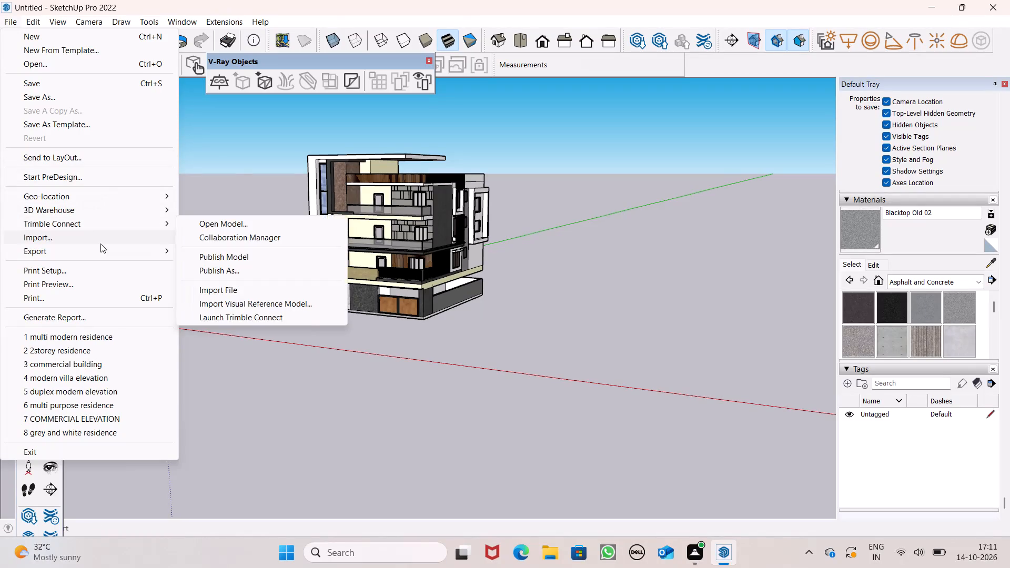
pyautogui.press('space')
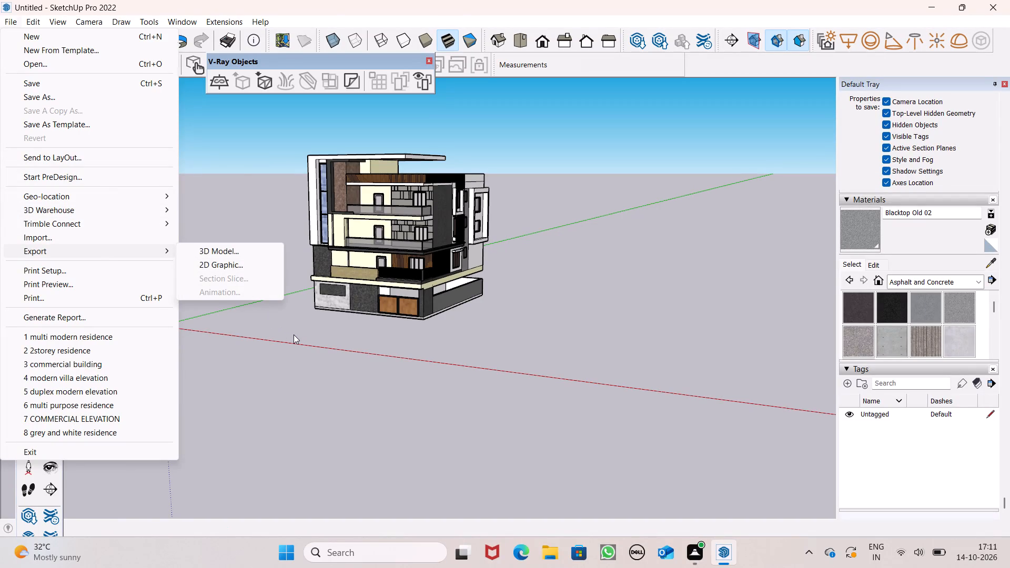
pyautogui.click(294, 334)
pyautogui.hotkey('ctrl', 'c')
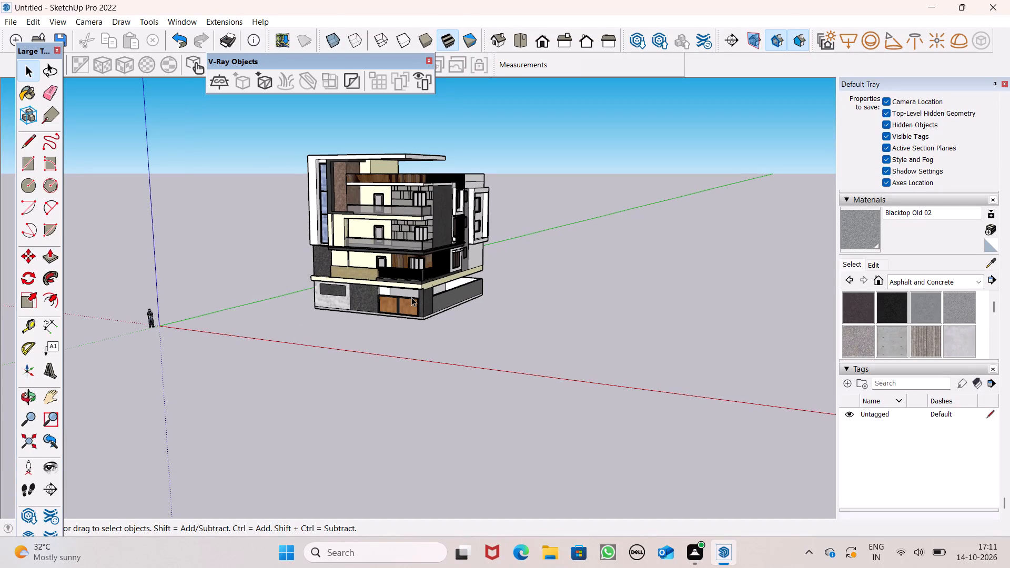
# Save the house model in the Documents folder as a SketchUp model named "Contemporary residence".
pyautogui.hotkey('ctrl', 's')
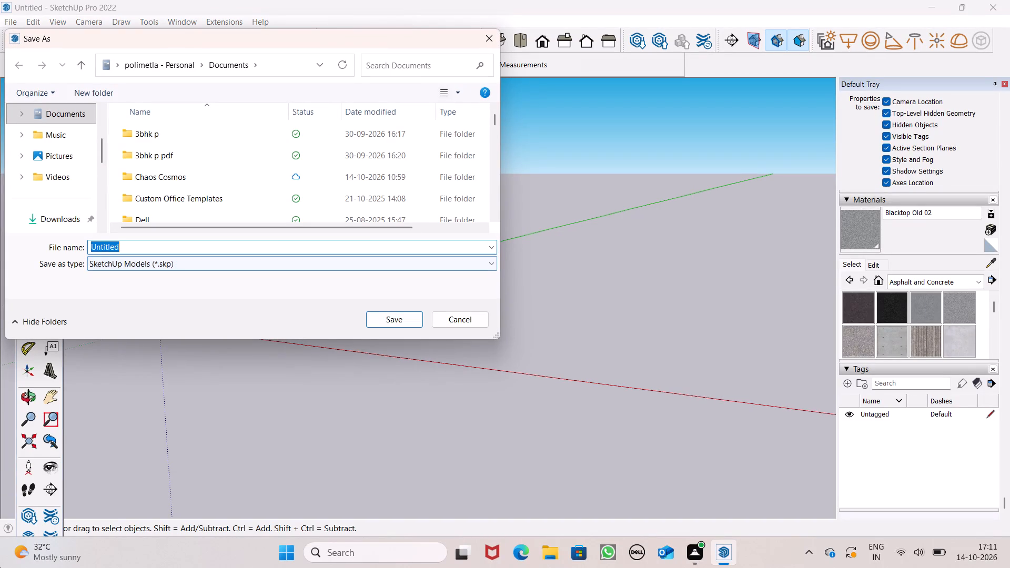
pyautogui.press('BackSpace')
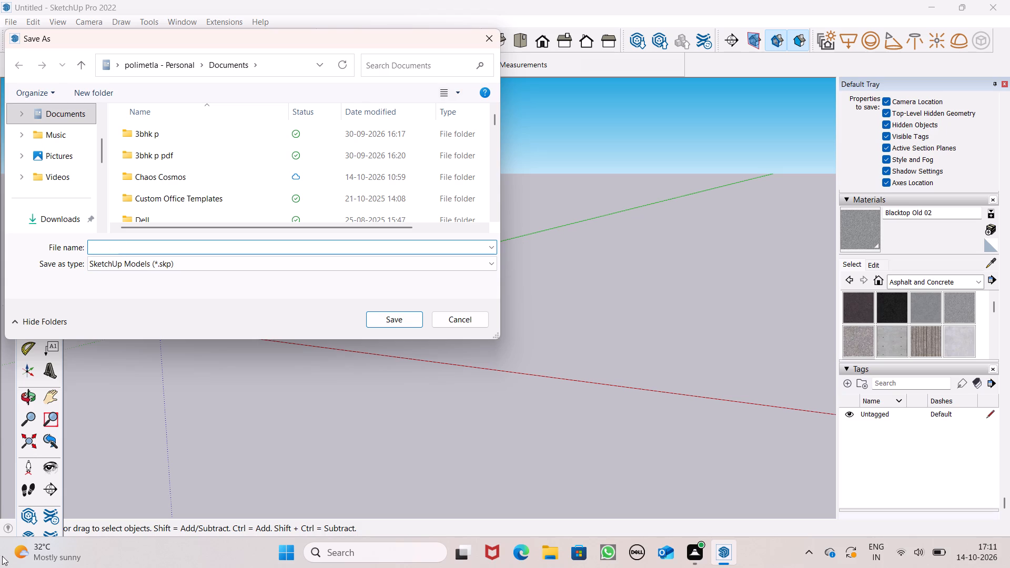
pyautogui.write('MU')
pyautogui.press('BackSpace')
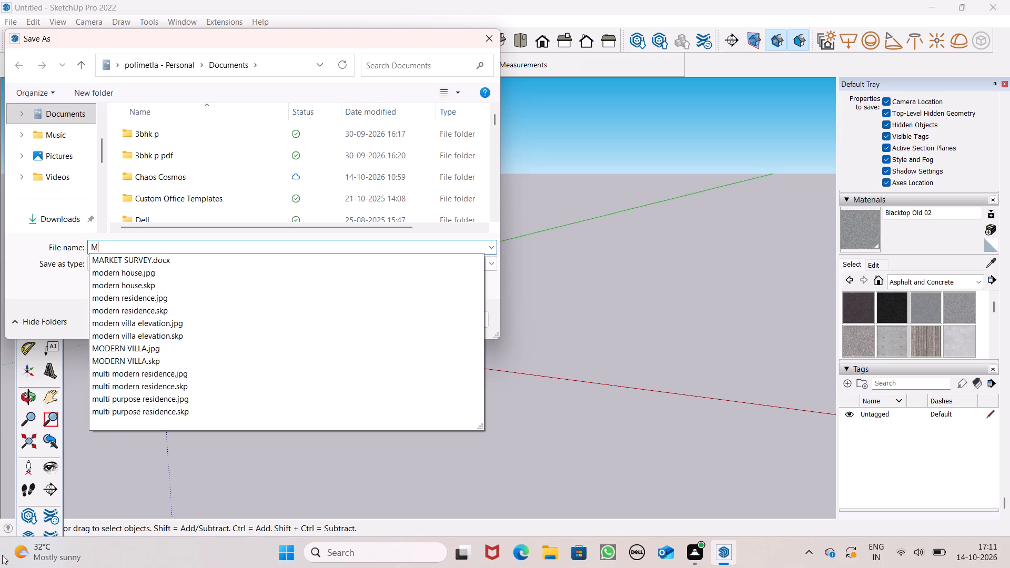
pyautogui.press('BackSpace')
pyautogui.write('CO')
pyautogui.write('NTEMPORAR')
pyautogui.press('y')
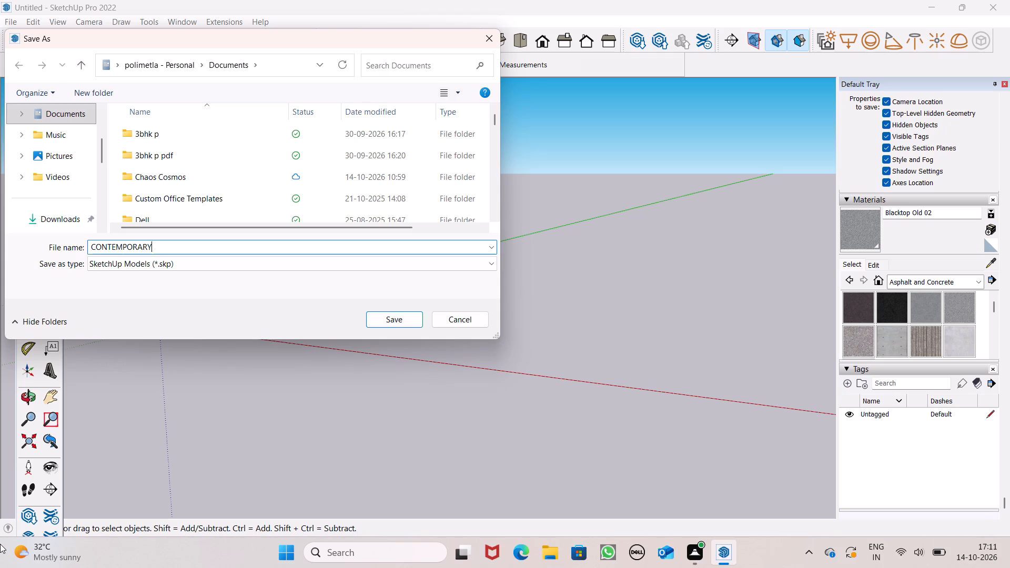
pyautogui.press('BackSpace')
pyautogui.press('BackSpace')
pyautogui.press('BackSpace')
pyautogui.press('BackSpace')
pyautogui.press('BackSpace')
pyautogui.press('BackSpace')
pyautogui.press('BackSpace')
pyautogui.press('BackSpace')
pyautogui.press('BackSpace')
pyautogui.press('BackSpace')
pyautogui.press('BackSpace')
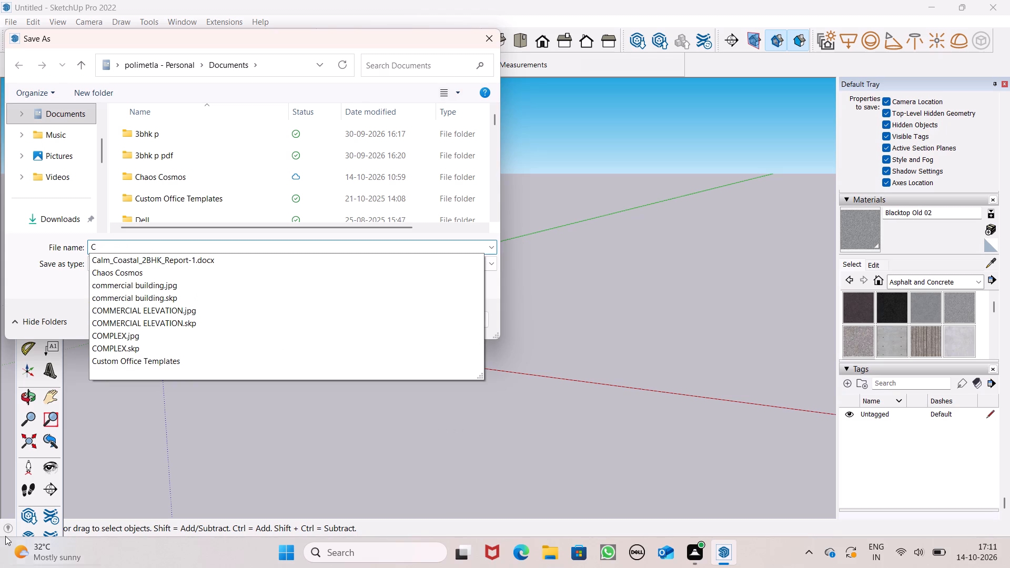
pyautogui.write('on')
pyautogui.write('tem')
pyautogui.write('porary')
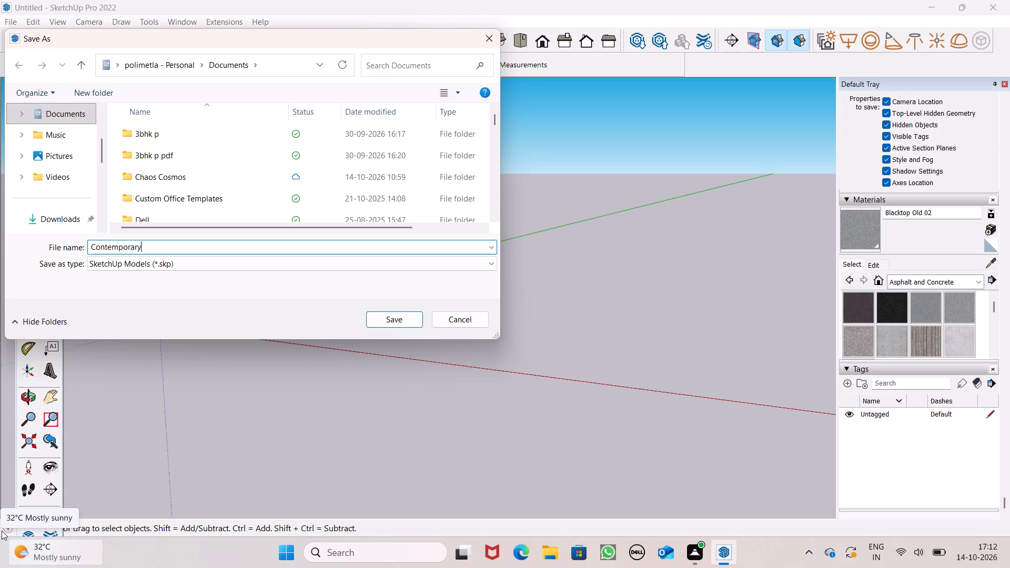
pyautogui.press('space')
pyautogui.write('residence')
pyautogui.press('Return')
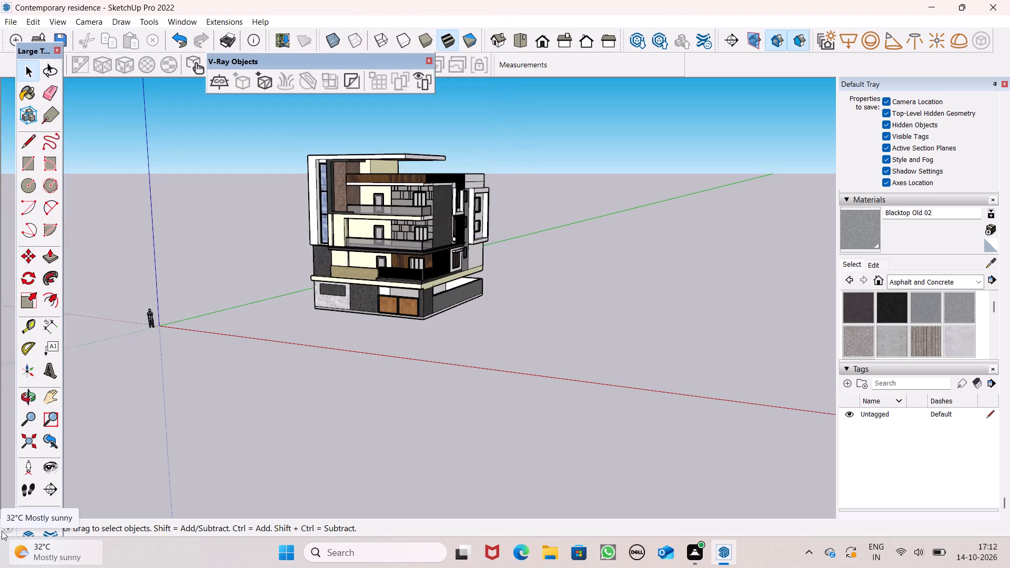
# Export the current view of the house as a 2D JPEG image named "Contemporary residence" in the Documents folder.
pyautogui.click(13, 23)
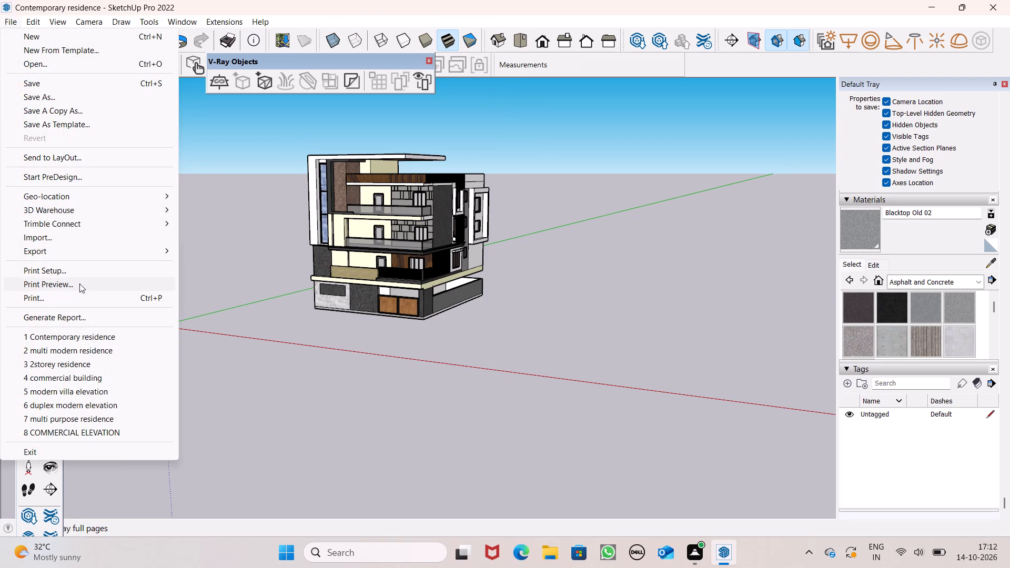
pyautogui.click(75, 253)
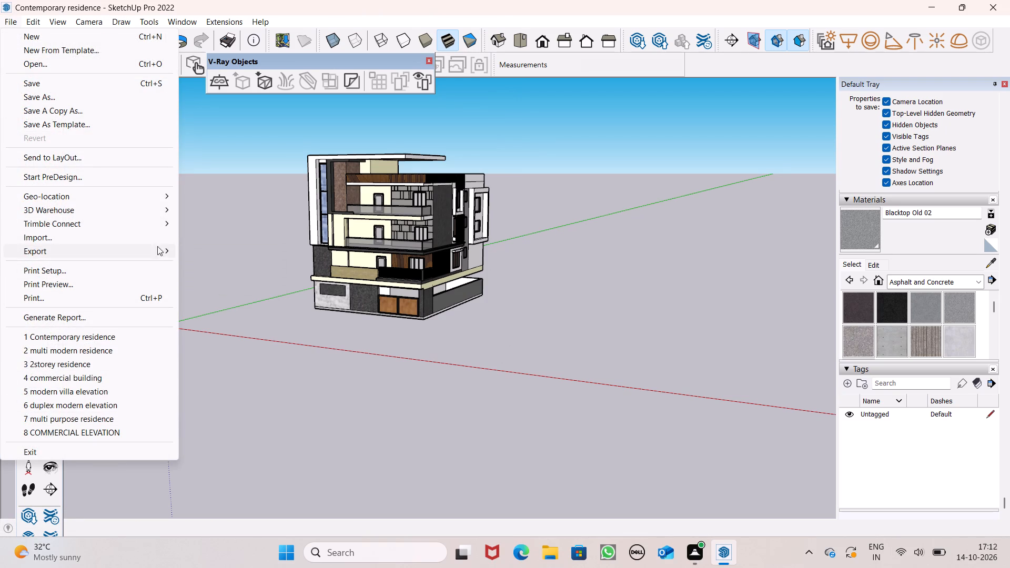
pyautogui.click(158, 249)
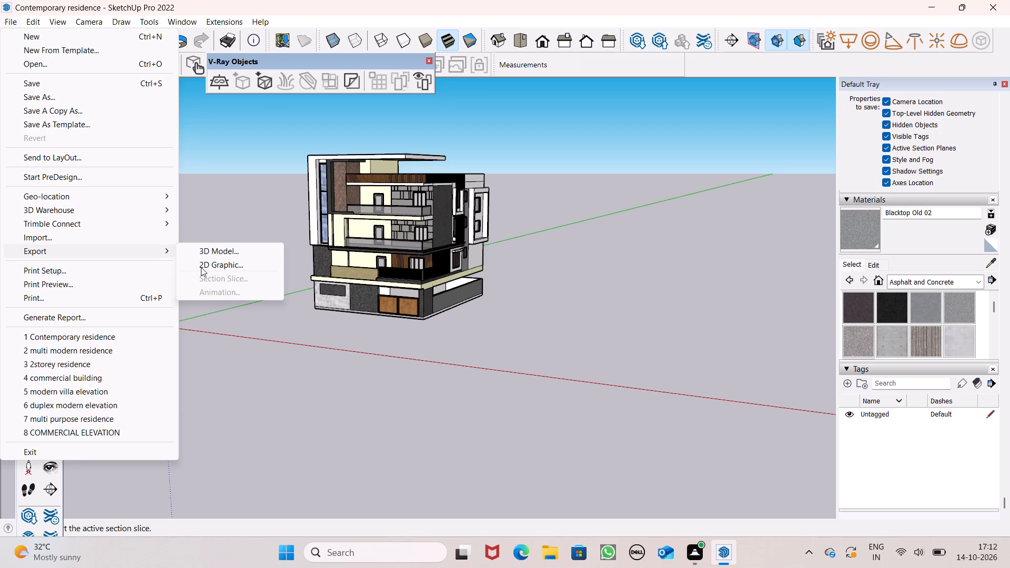
pyautogui.click(200, 267)
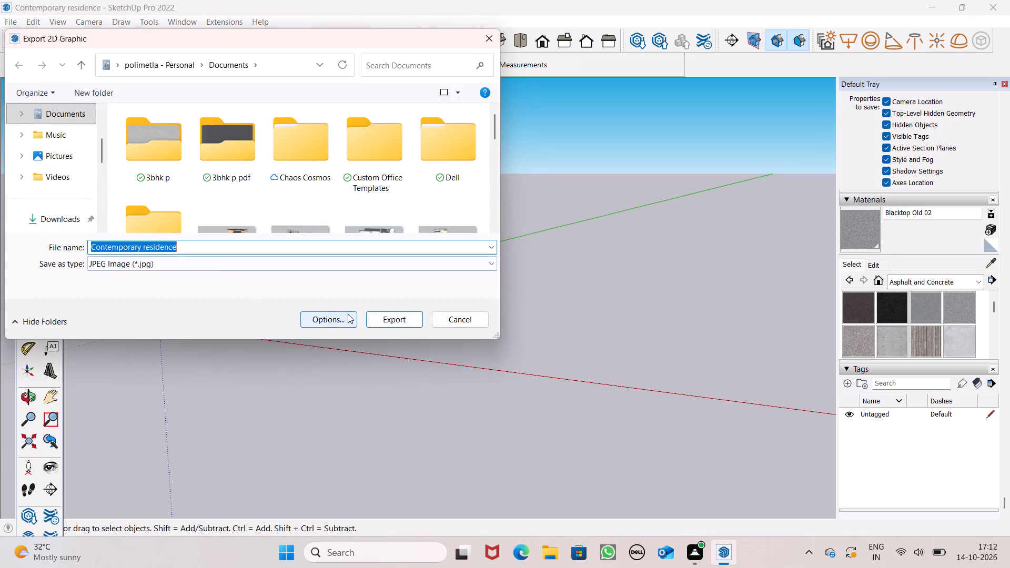
pyautogui.click(379, 316)
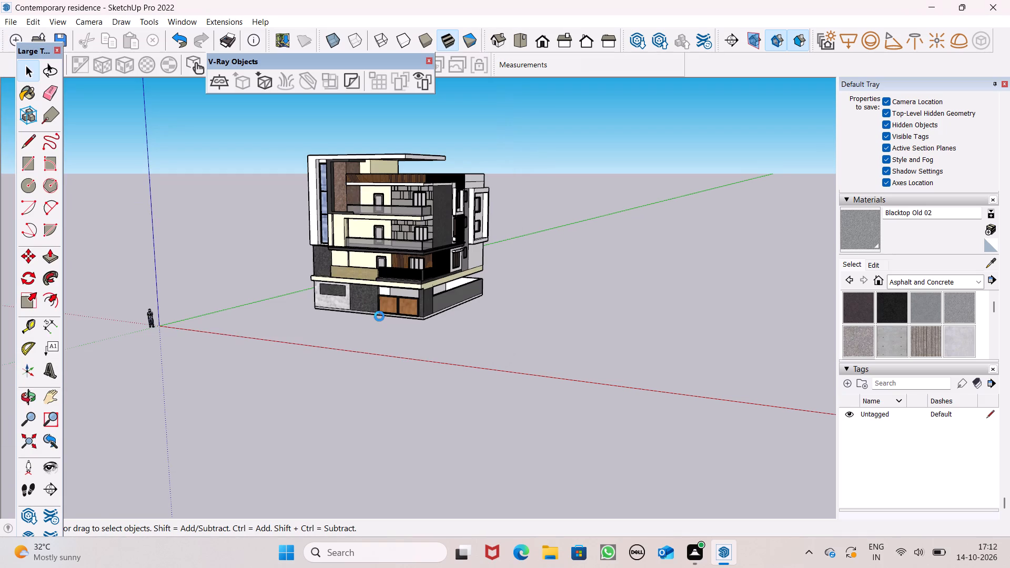